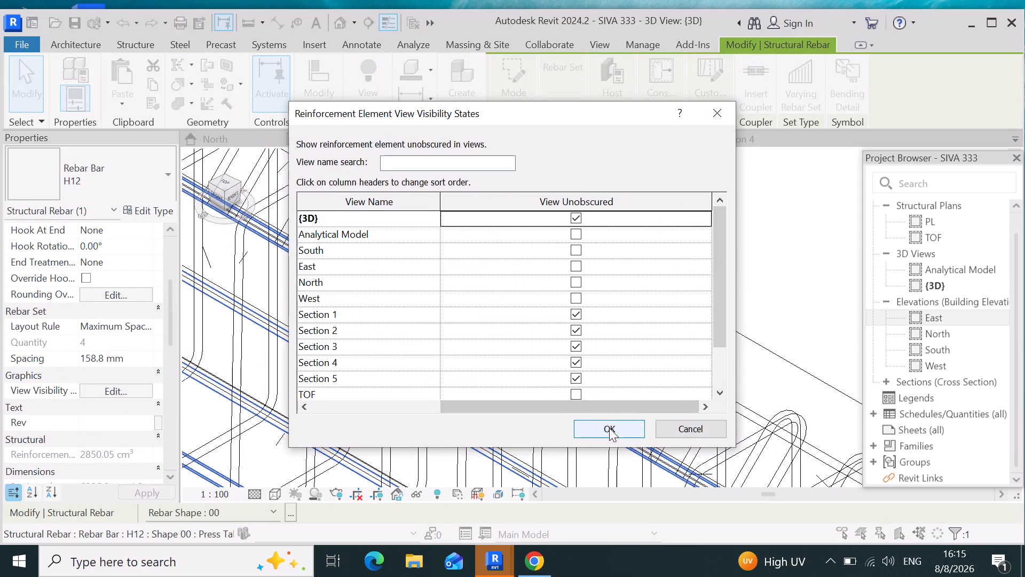
# Apply the selected H12 rebar set's view visibility states, with it unobscured in {3D} and Sections 1 to 5.
pyautogui.click(609, 427)
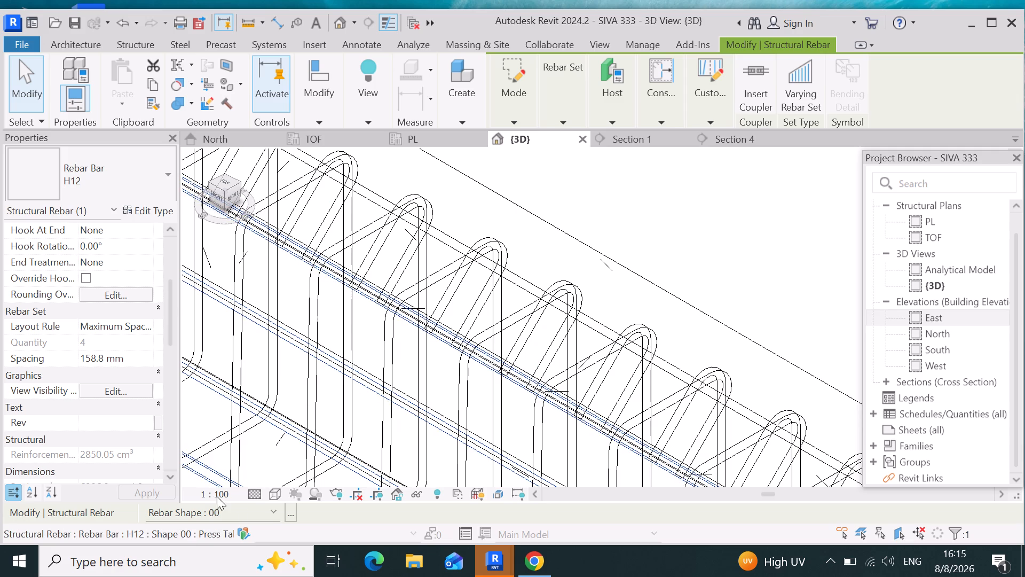
# Set the 3D view's visual style to Realistic.
pyautogui.click(255, 491)
pyautogui.click(259, 481)
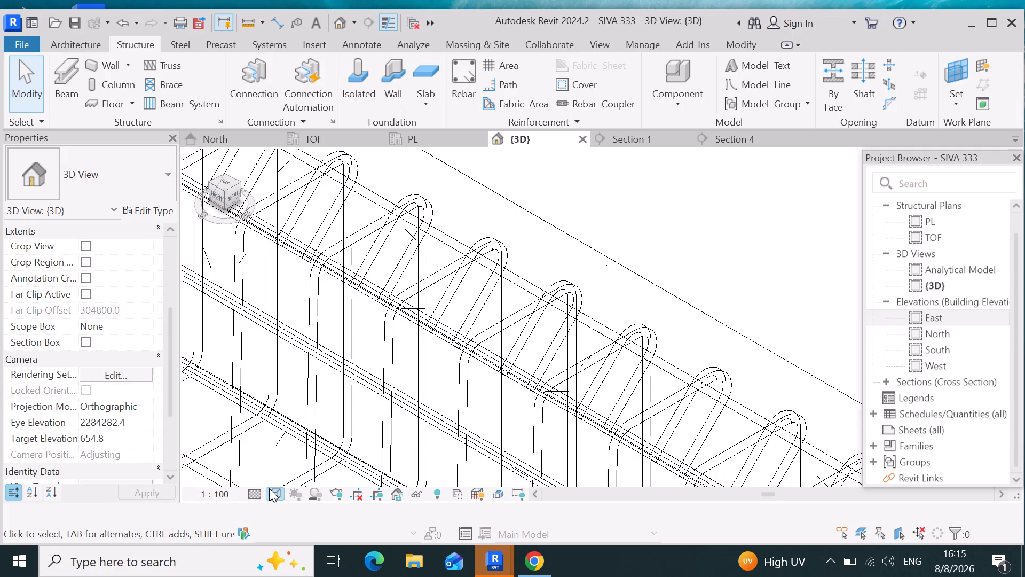
pyautogui.click(270, 488)
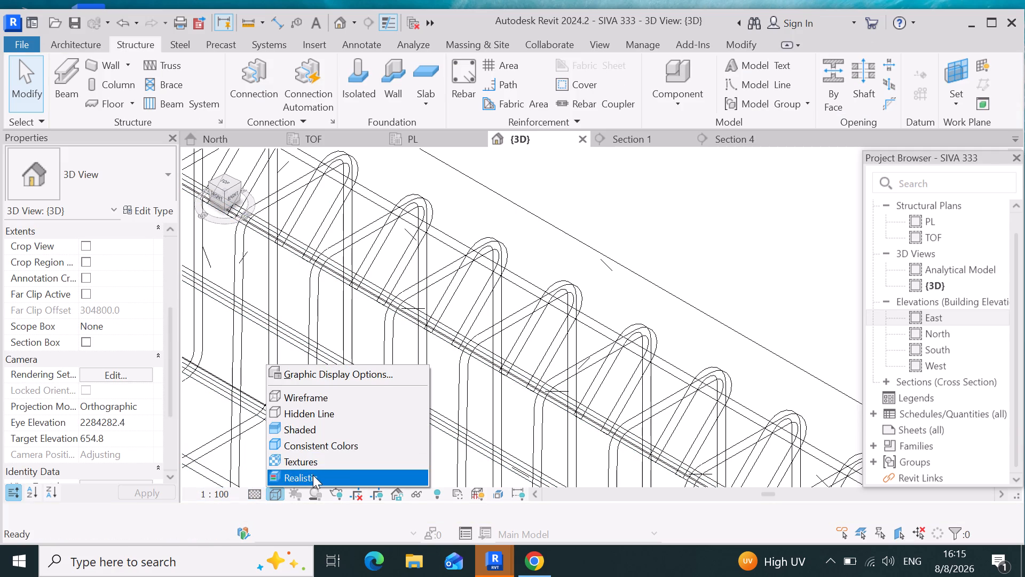
pyautogui.click(312, 475)
pyautogui.scroll(-9, 515, 292)
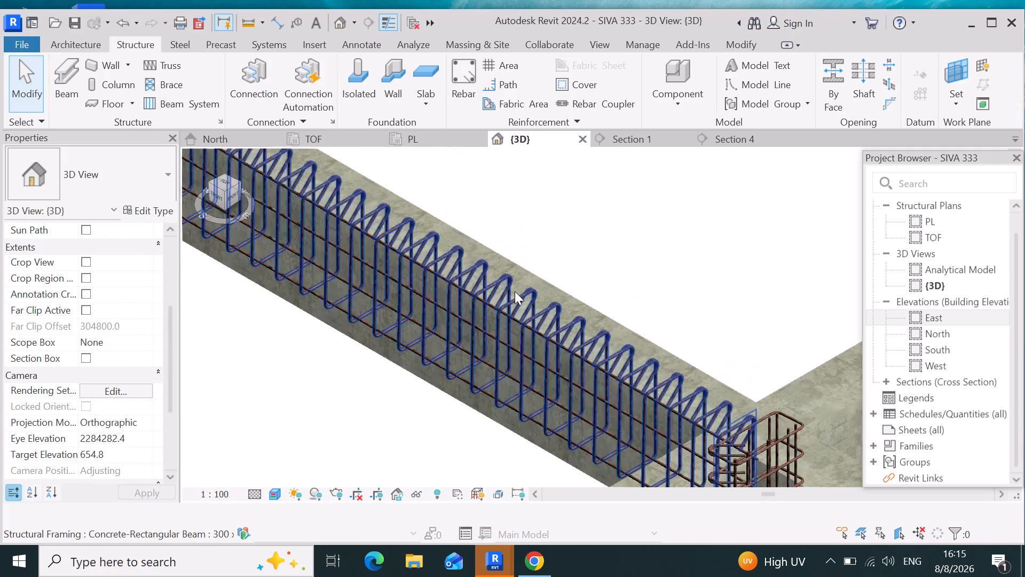
pyautogui.scroll(-9, 515, 291)
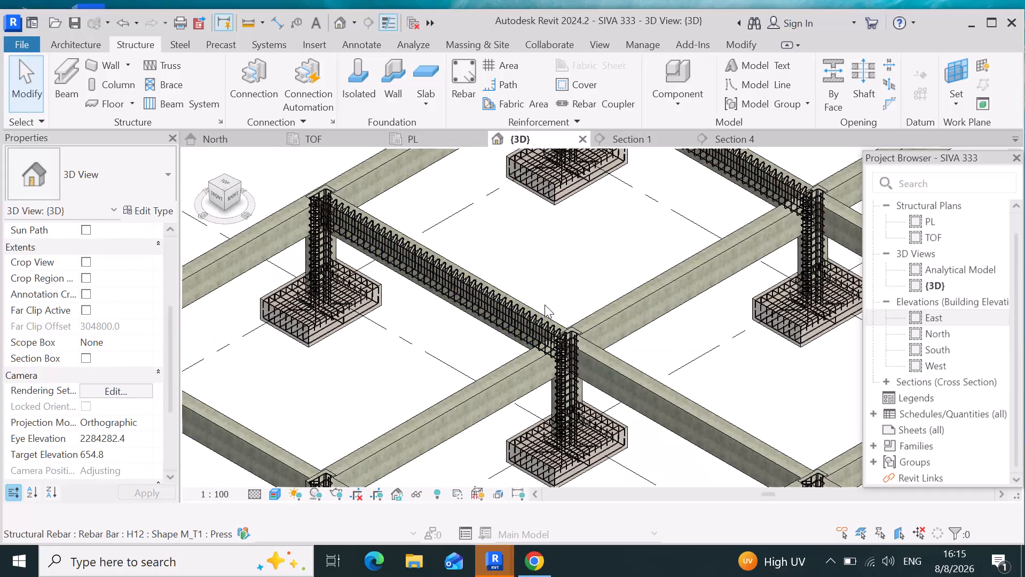
pyautogui.scroll(-4, 543, 300)
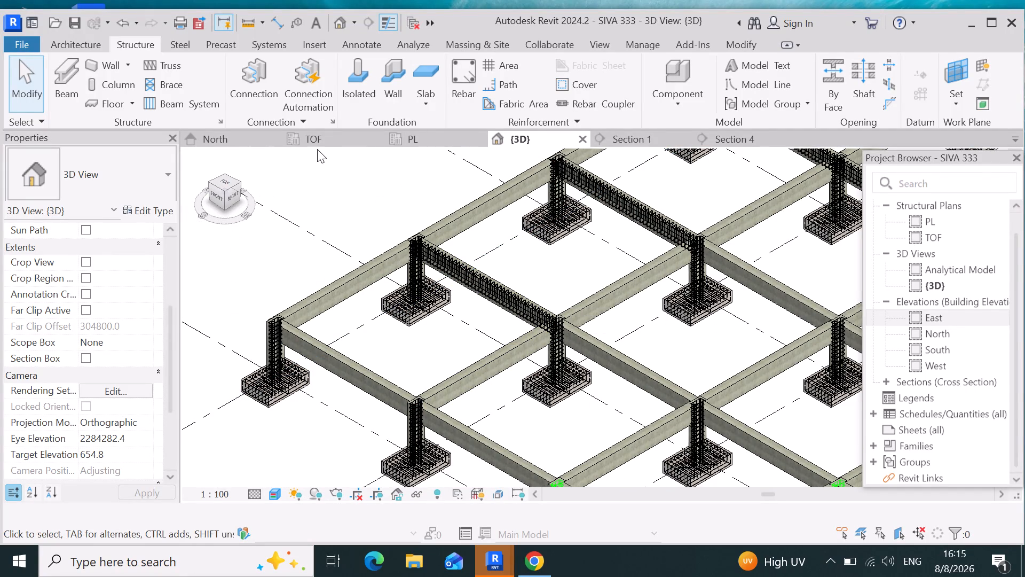
# In the PL structural plan, adjust both side extents of the Section 5 marker crossing the unreinforced beam.
pyautogui.click(431, 133)
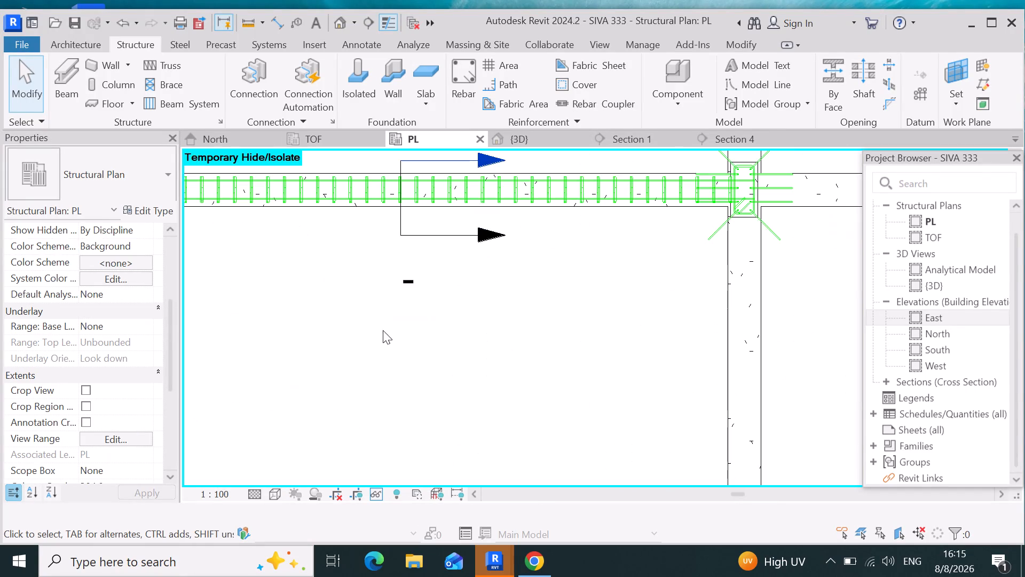
pyautogui.scroll(-9, 411, 315)
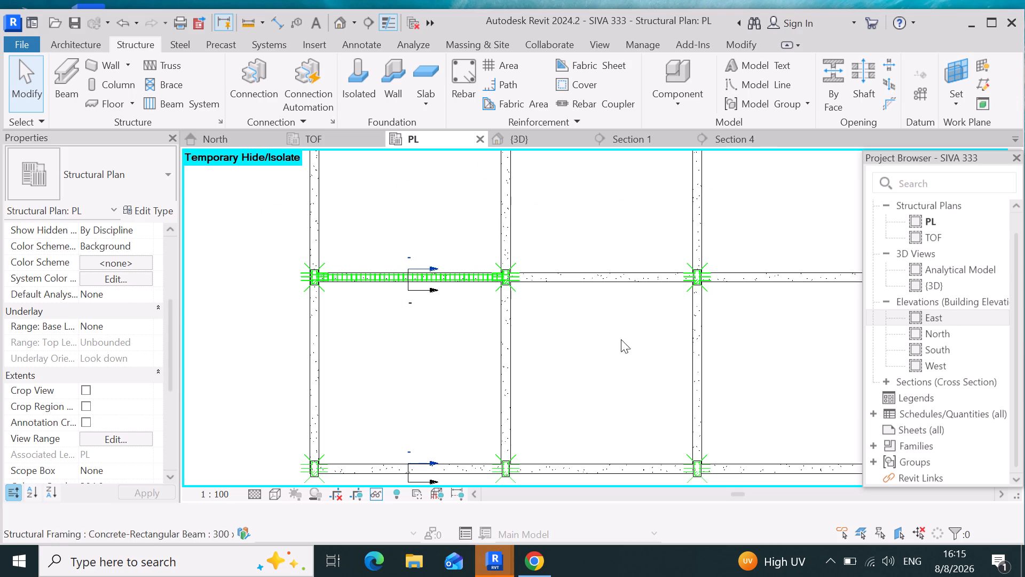
pyautogui.scroll(-3, 484, 262)
pyautogui.scroll(2, 419, 449)
pyautogui.scroll(5, 455, 389)
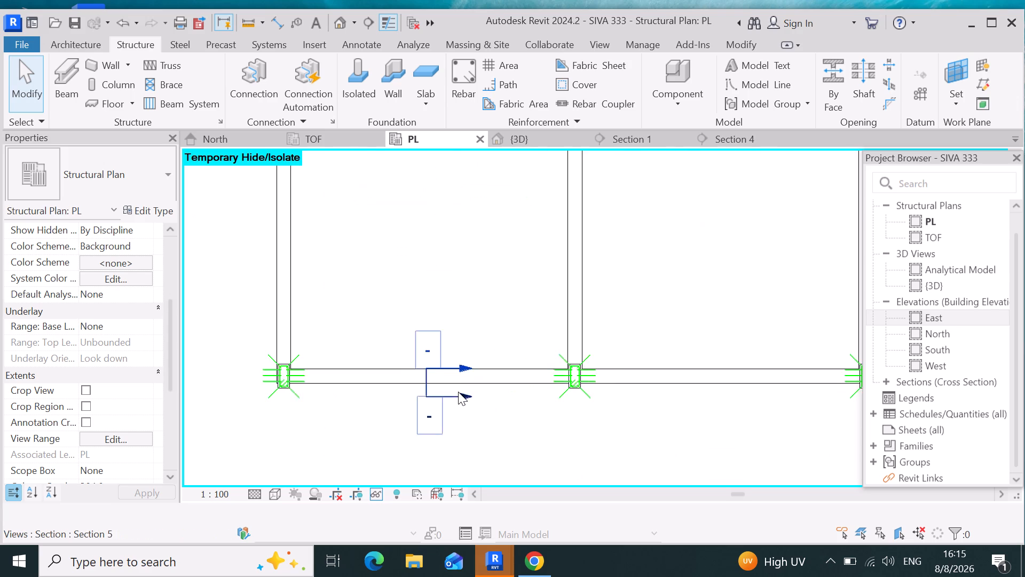
pyautogui.scroll(6, 458, 392)
pyautogui.click(471, 330)
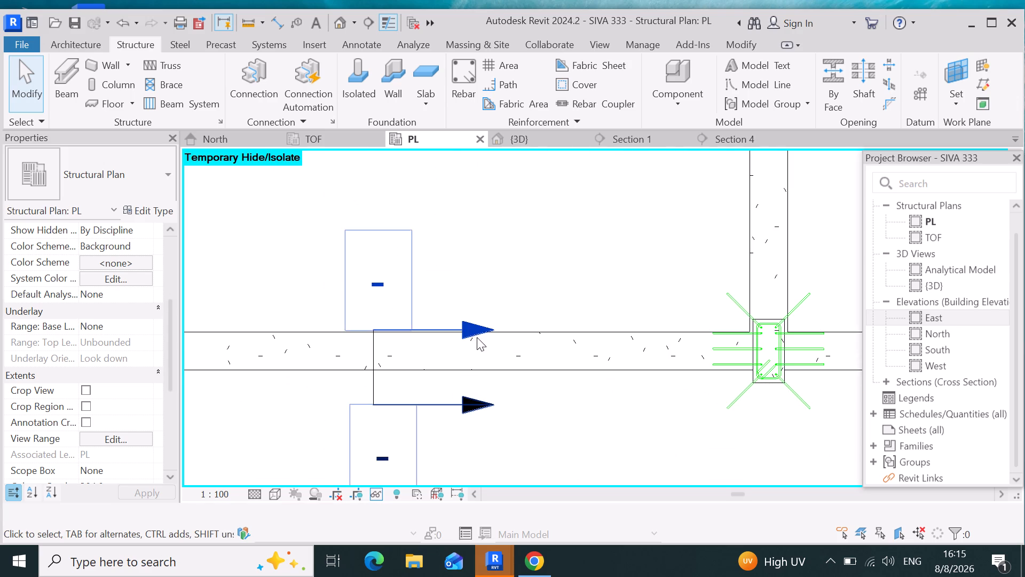
pyautogui.click(372, 350)
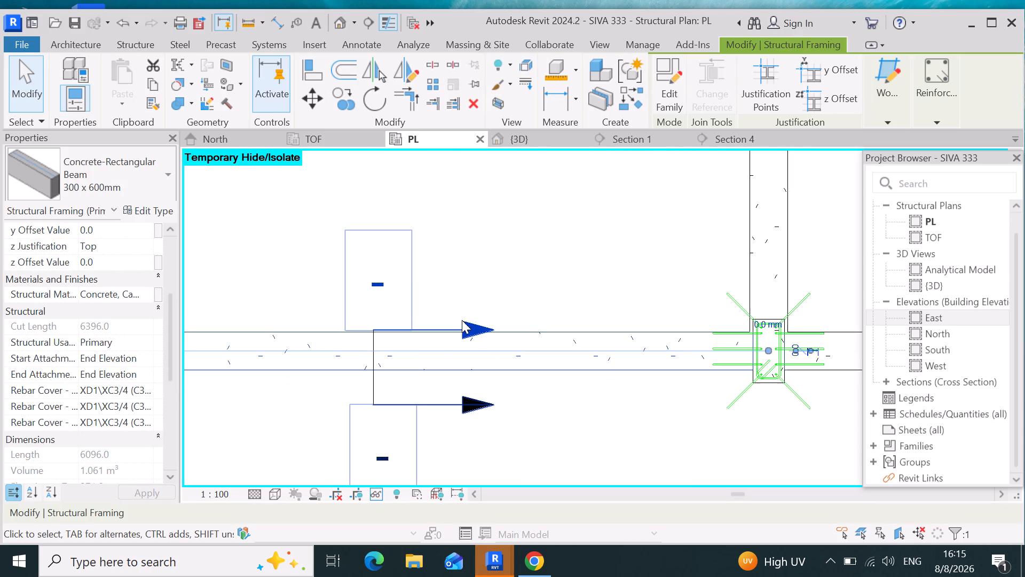
pyautogui.click(467, 325)
pyautogui.click(471, 324)
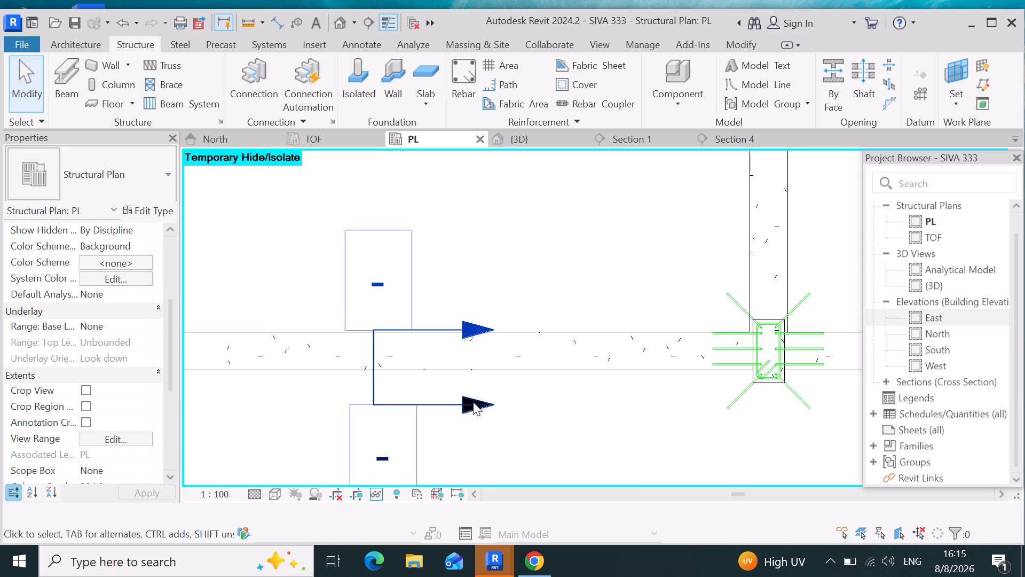
pyautogui.click(477, 413)
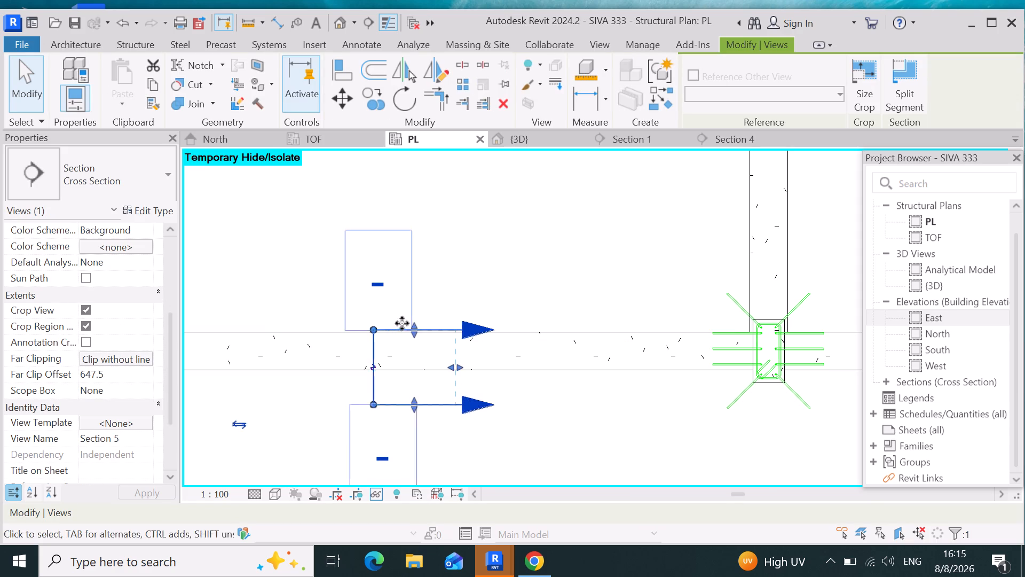
pyautogui.moveTo(413, 328); pyautogui.dragTo(413, 311)
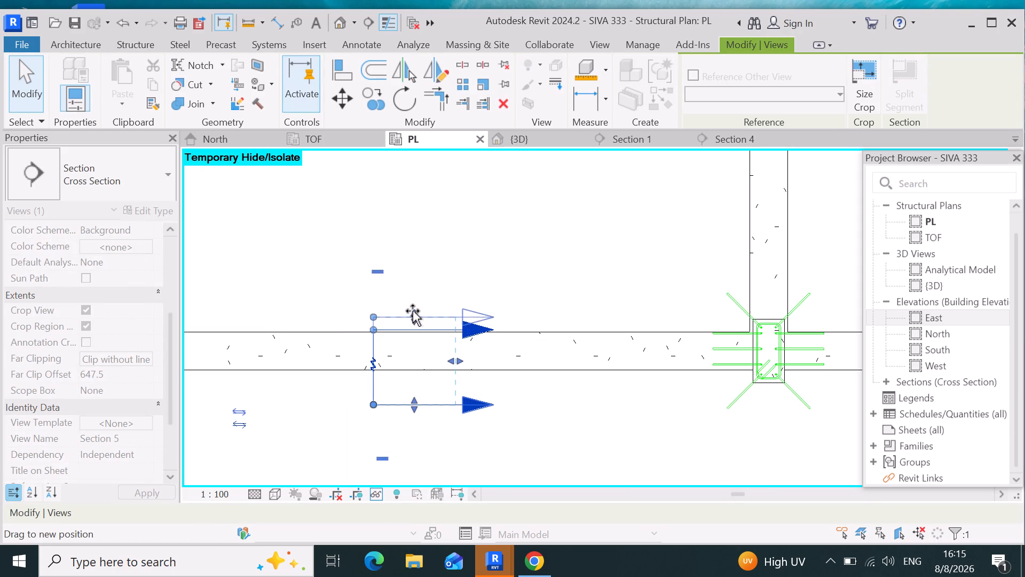
pyautogui.moveTo(413, 311); pyautogui.dragTo(413, 309)
pyautogui.click(413, 309)
pyautogui.moveTo(415, 402); pyautogui.dragTo(415, 401)
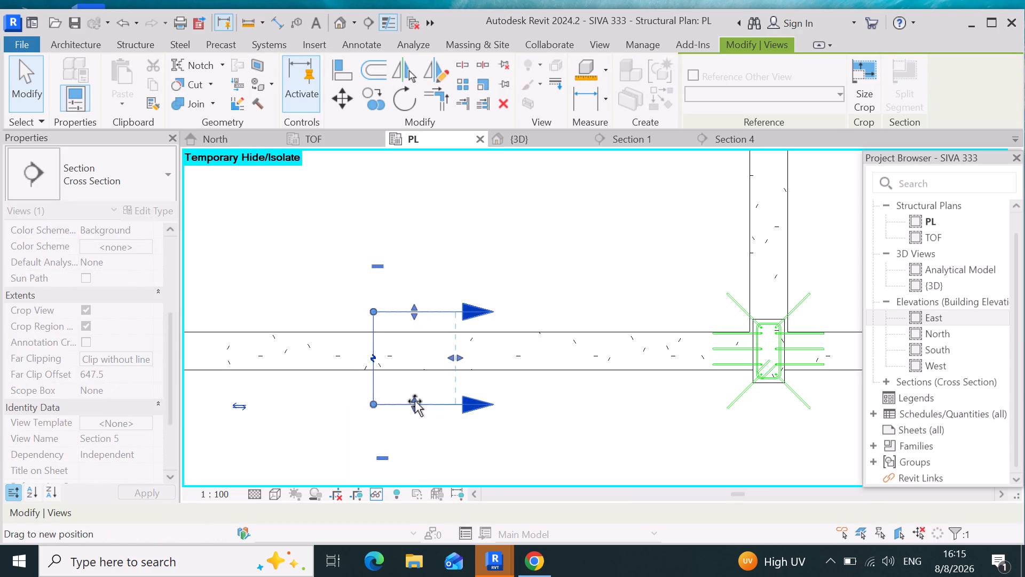
pyautogui.moveTo(415, 401); pyautogui.dragTo(417, 388)
# Go to the Section 5 view and temporarily hide grid line 1.
pyautogui.rightClick(417, 392)
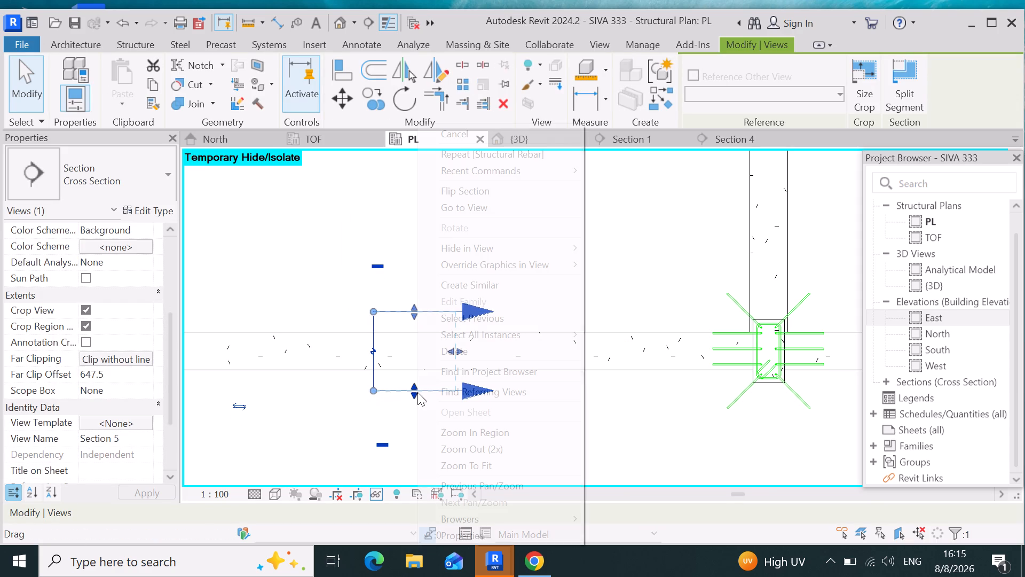
pyautogui.click(514, 207)
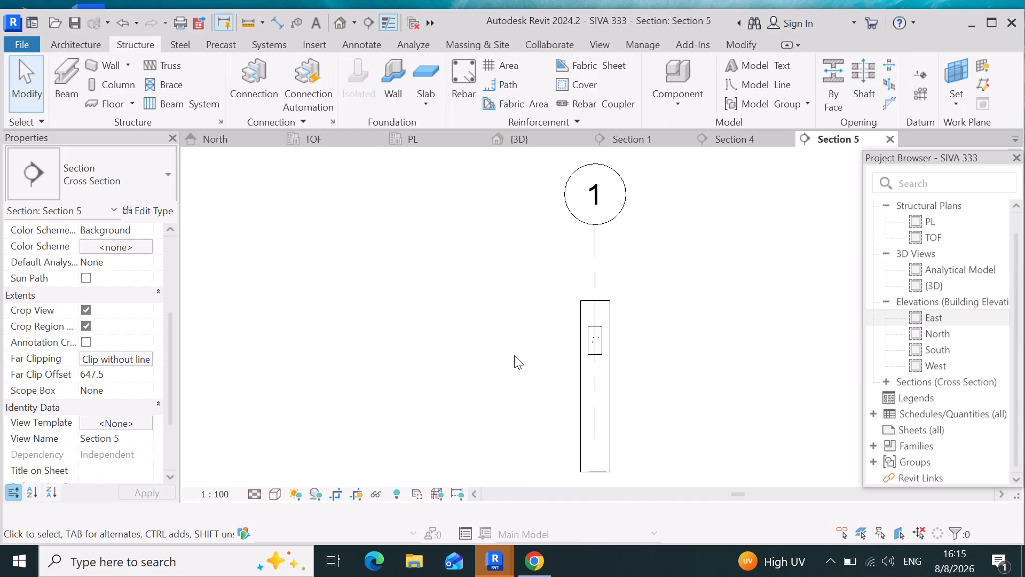
pyautogui.moveTo(659, 282); pyautogui.dragTo(548, 269)
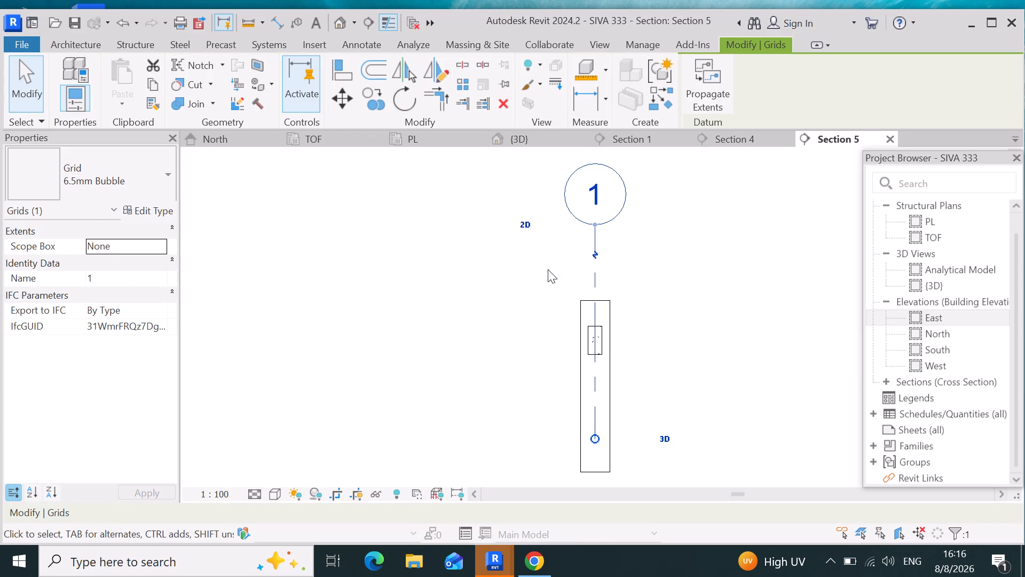
pyautogui.write('hh')
# Check the Rebar Cover 1 entry in the rebar cover settings, with the cut beam selected as the cover host.
pyautogui.scroll(3, 586, 415)
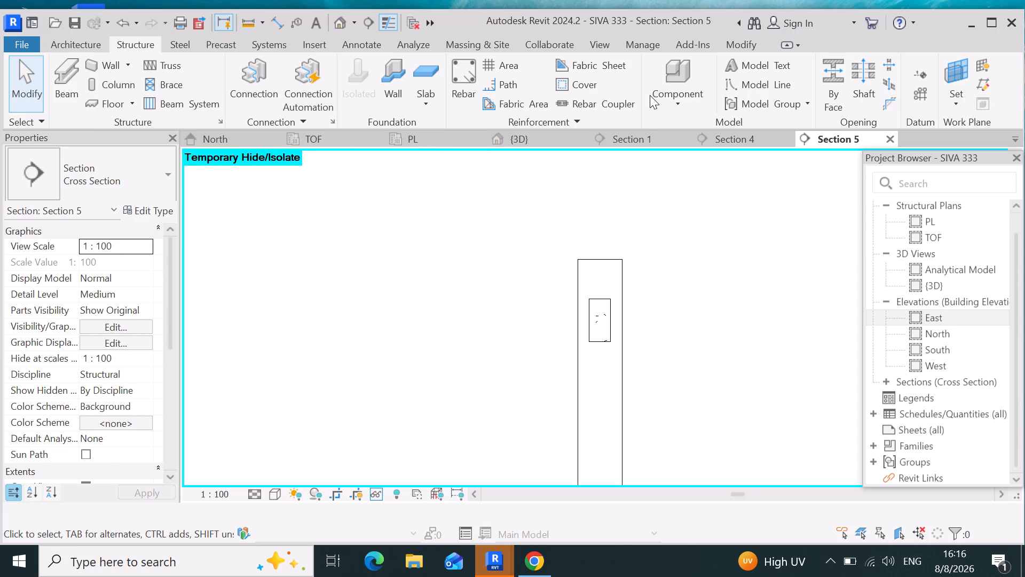
pyautogui.click(566, 80)
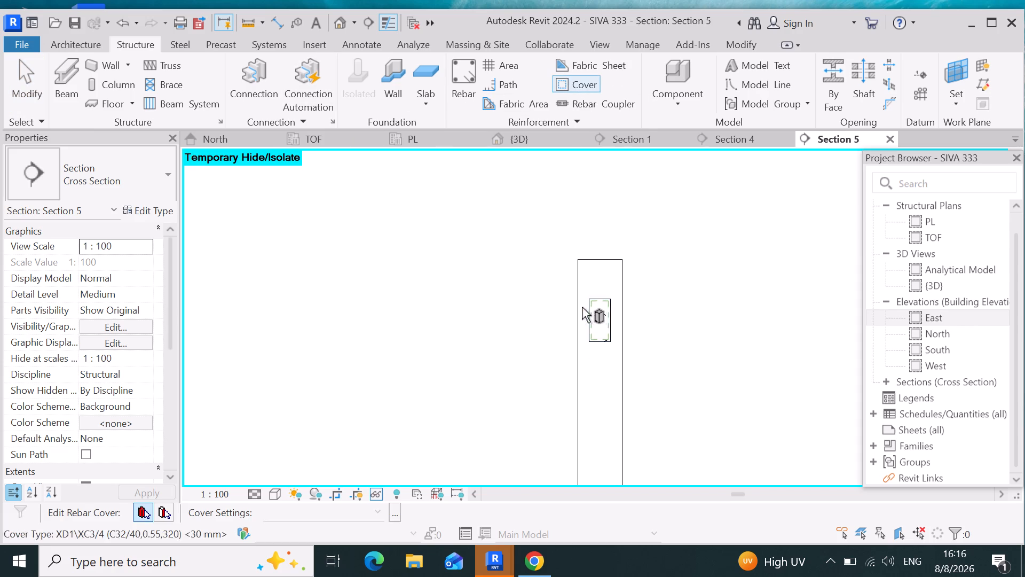
pyautogui.click(596, 322)
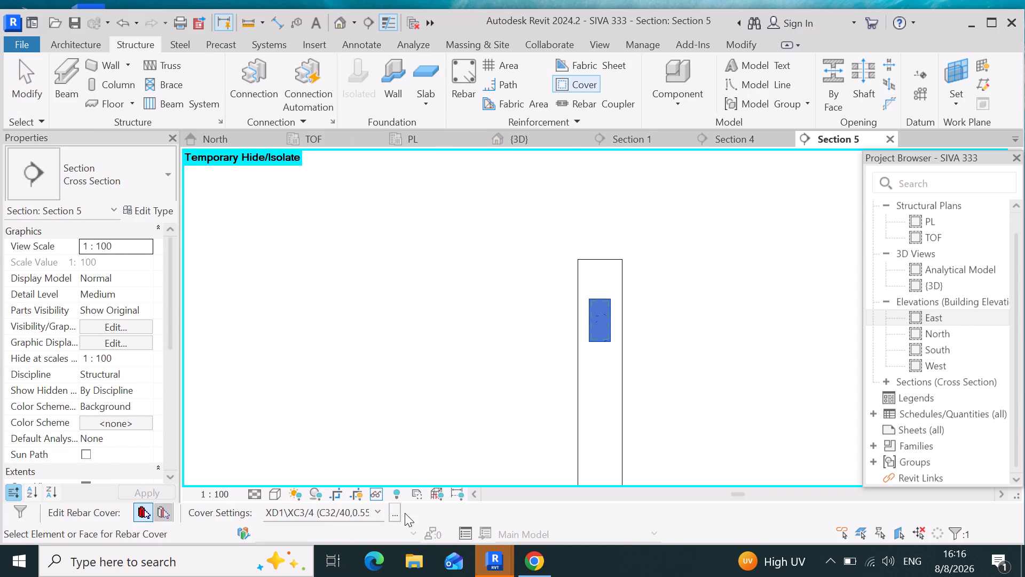
pyautogui.click(395, 507)
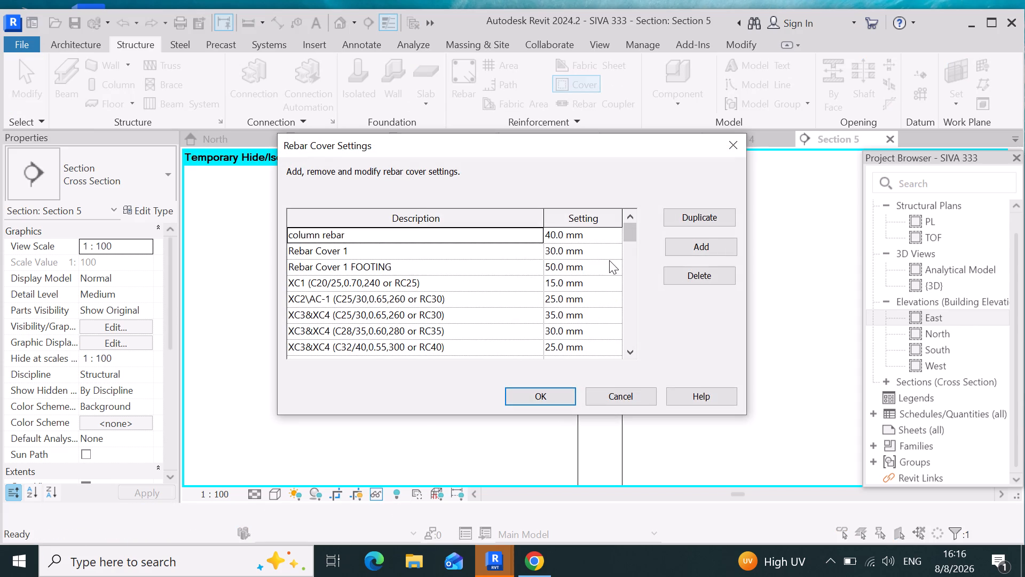
pyautogui.click(608, 251)
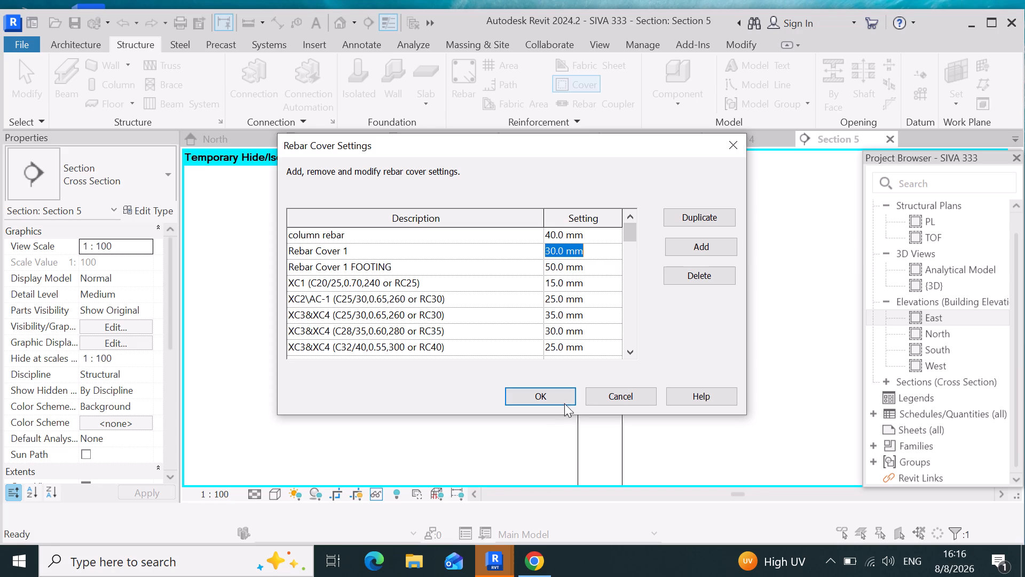
pyautogui.click(552, 392)
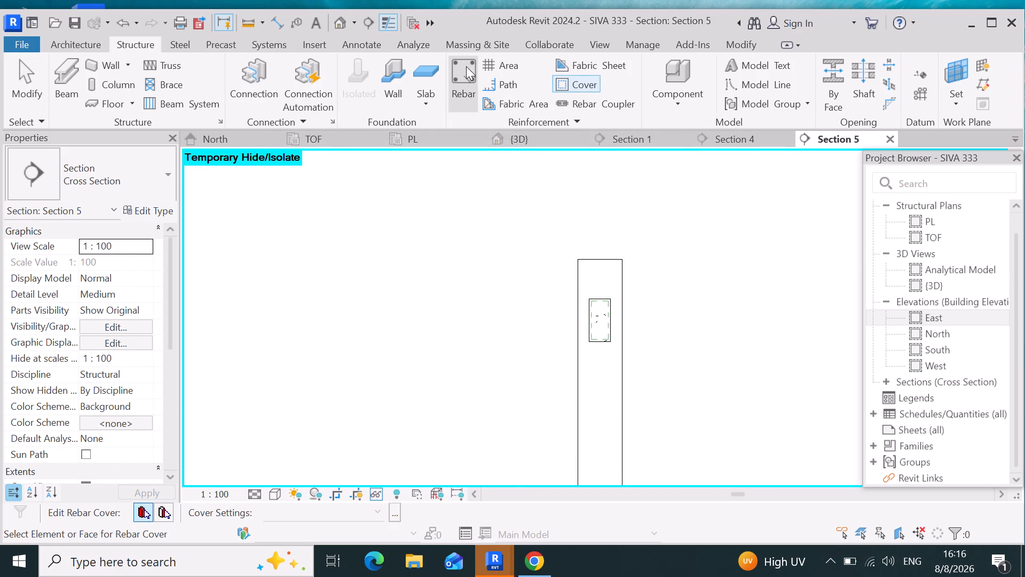
# Start the Rebar command with H12 bars and select stirrup shape M_T1.
pyautogui.click(472, 72)
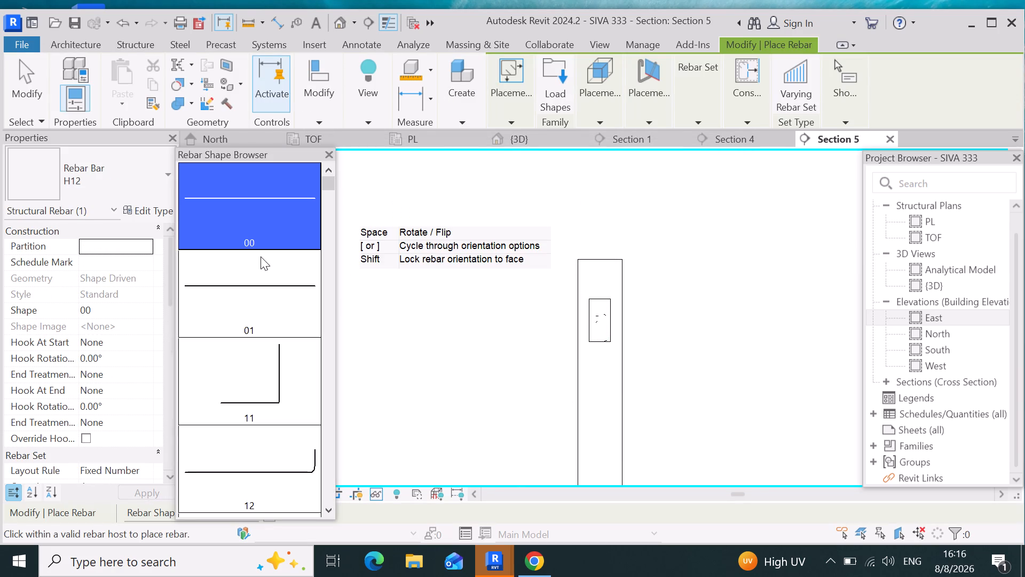
pyautogui.click(253, 222)
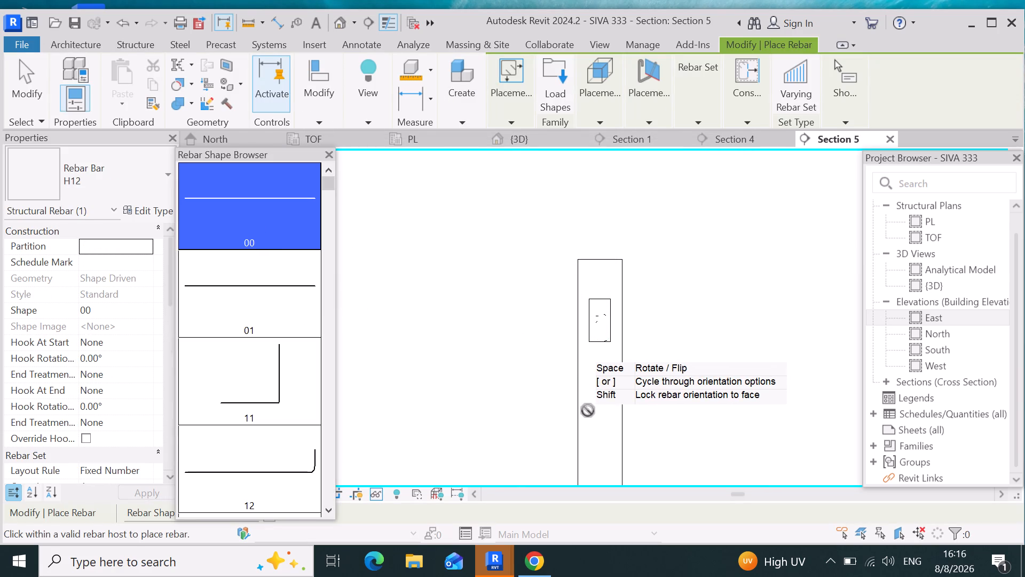
pyautogui.scroll(-16, 284, 420)
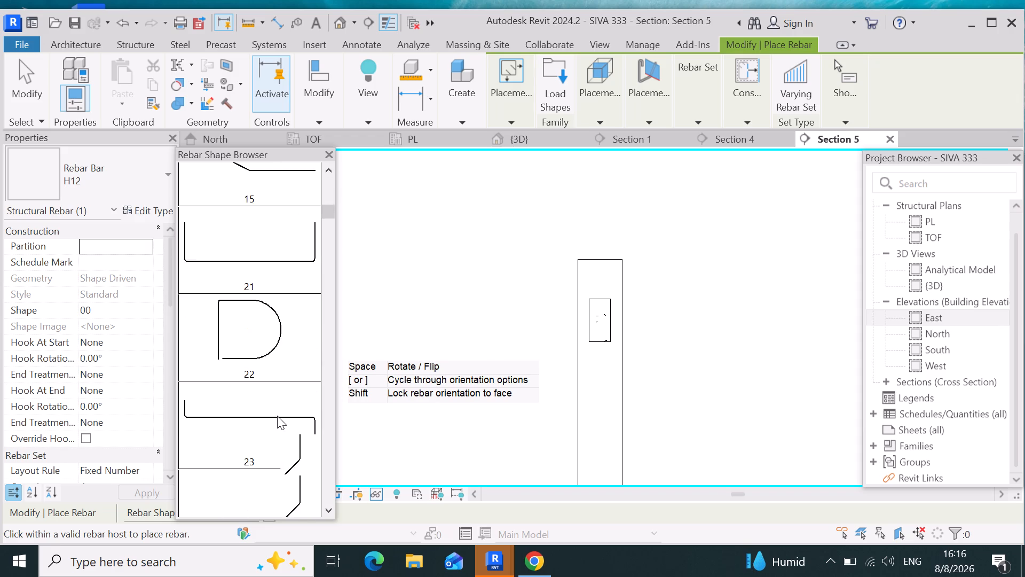
pyautogui.scroll(-20, 277, 416)
pyautogui.scroll(-14, 277, 416)
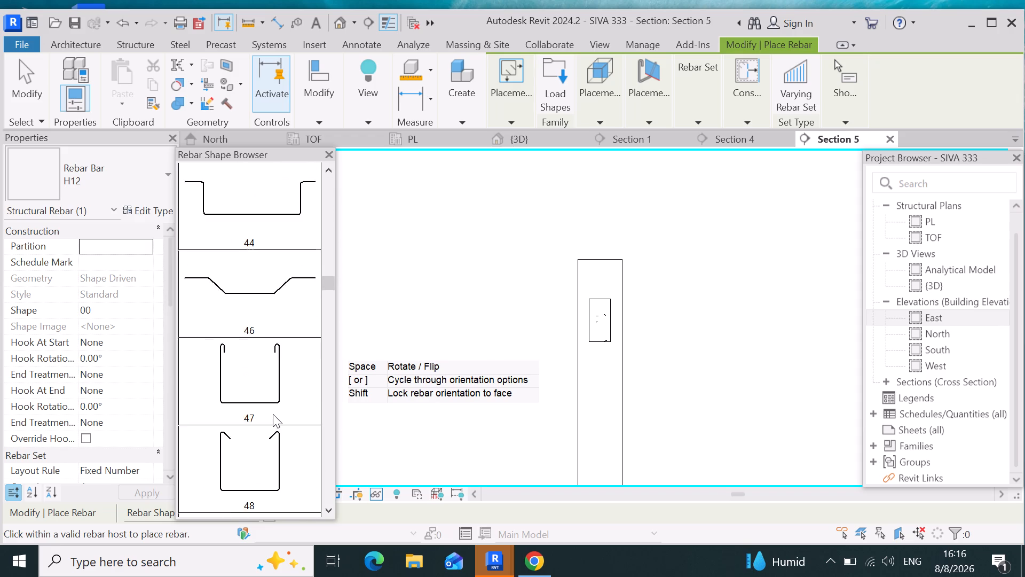
pyautogui.scroll(-20, 273, 414)
pyautogui.scroll(-4, 273, 414)
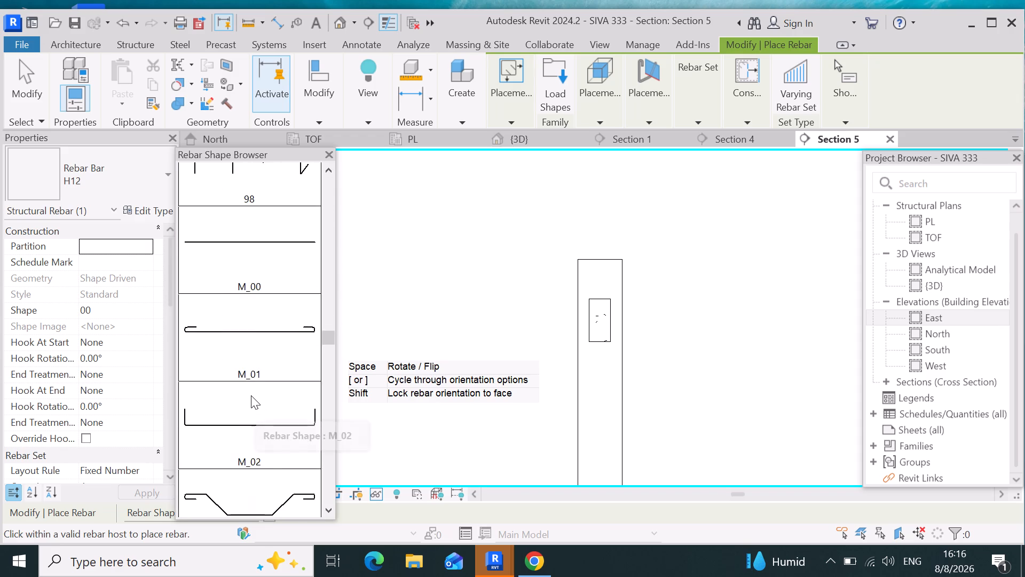
pyautogui.scroll(-20, 250, 395)
pyautogui.scroll(-14, 250, 395)
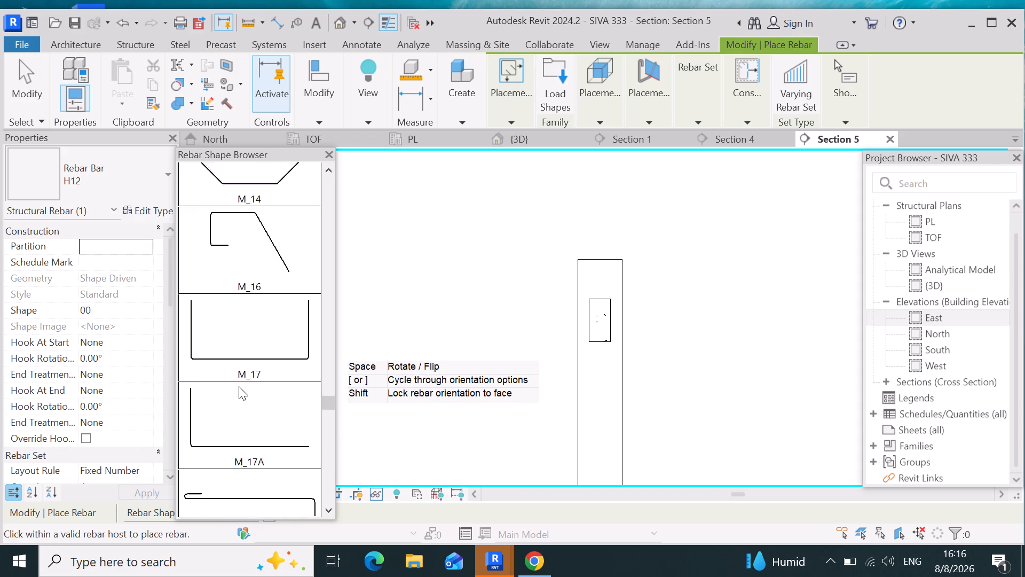
pyautogui.scroll(-20, 239, 386)
pyautogui.scroll(-13, 239, 386)
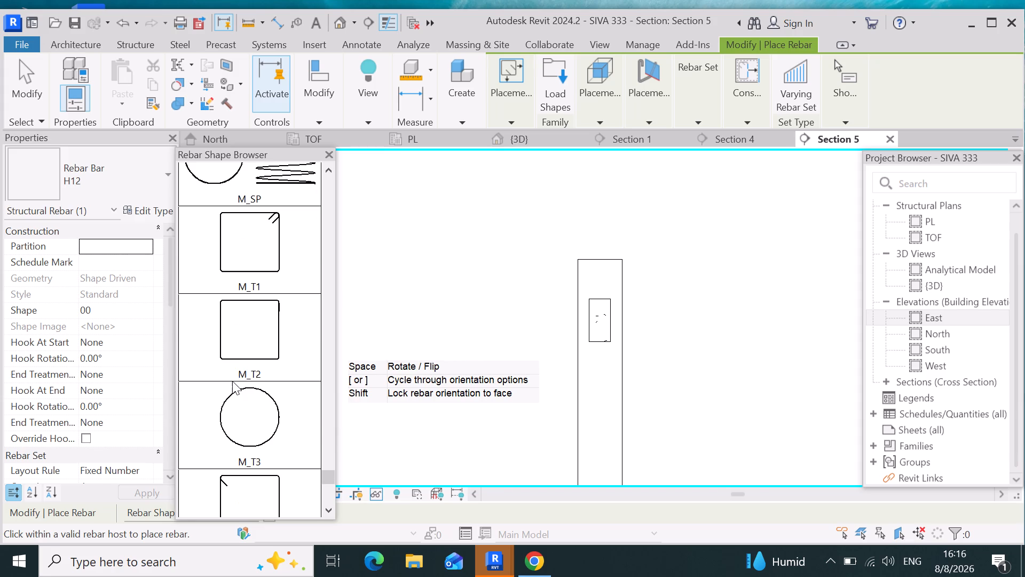
pyautogui.click(258, 246)
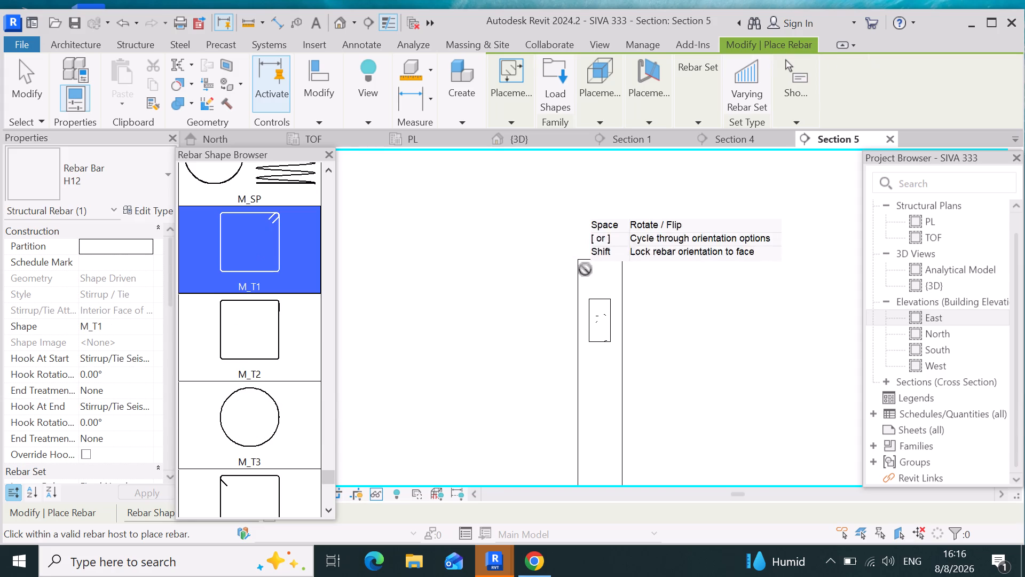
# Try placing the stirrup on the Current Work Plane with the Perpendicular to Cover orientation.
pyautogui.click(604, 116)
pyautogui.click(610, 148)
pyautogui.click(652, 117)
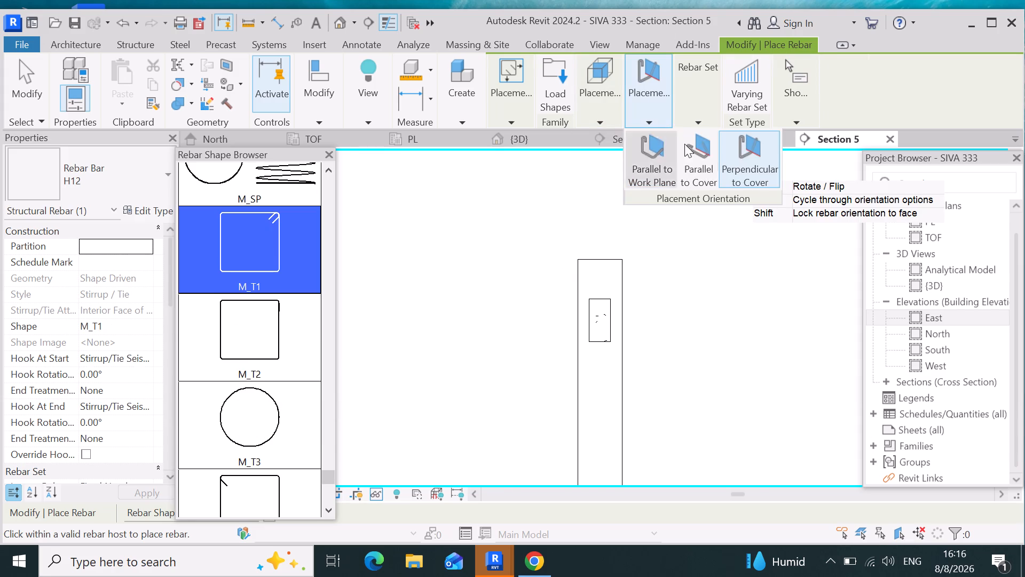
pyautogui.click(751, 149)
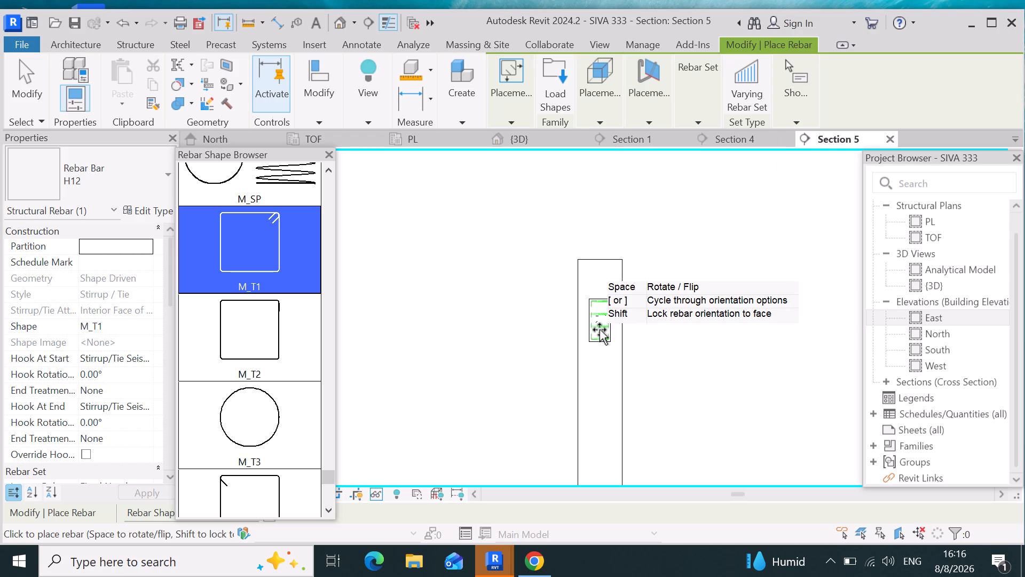
# Place the M_T1 stirrup in the cut beam on the Current Work Plane, oriented Parallel to Work Plane.
pyautogui.click(600, 117)
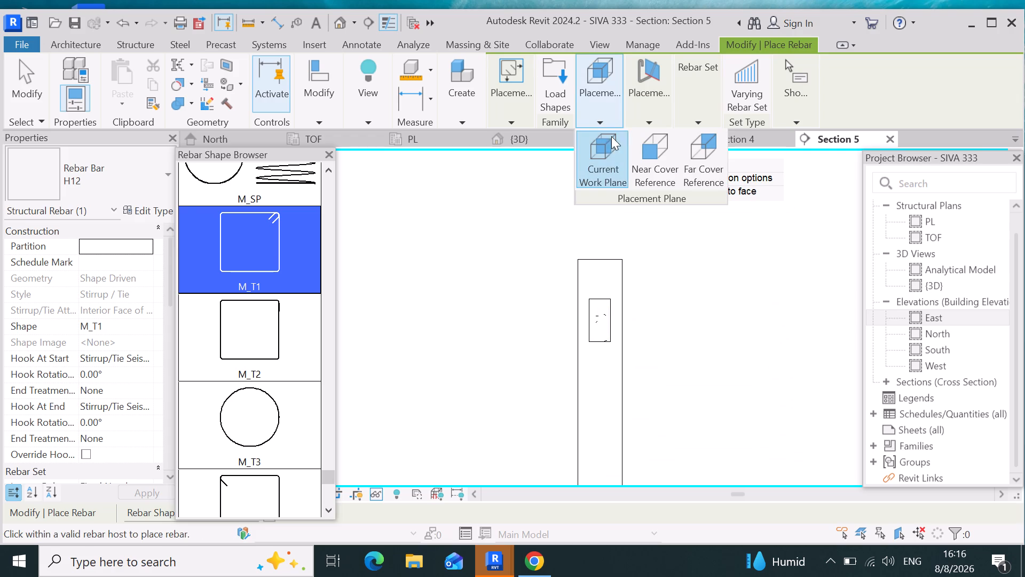
pyautogui.click(605, 153)
pyautogui.click(645, 118)
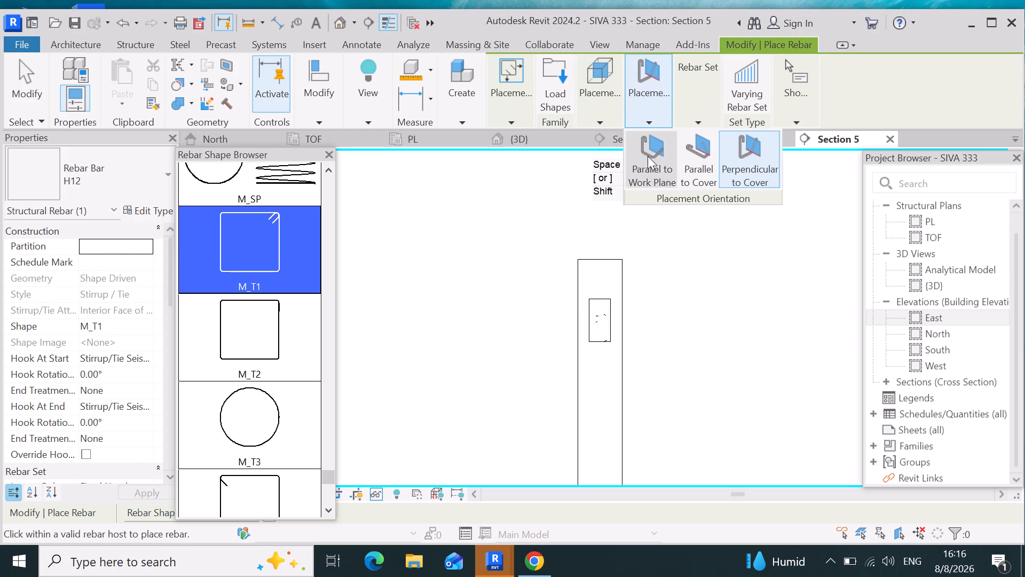
pyautogui.click(652, 160)
pyautogui.click(604, 332)
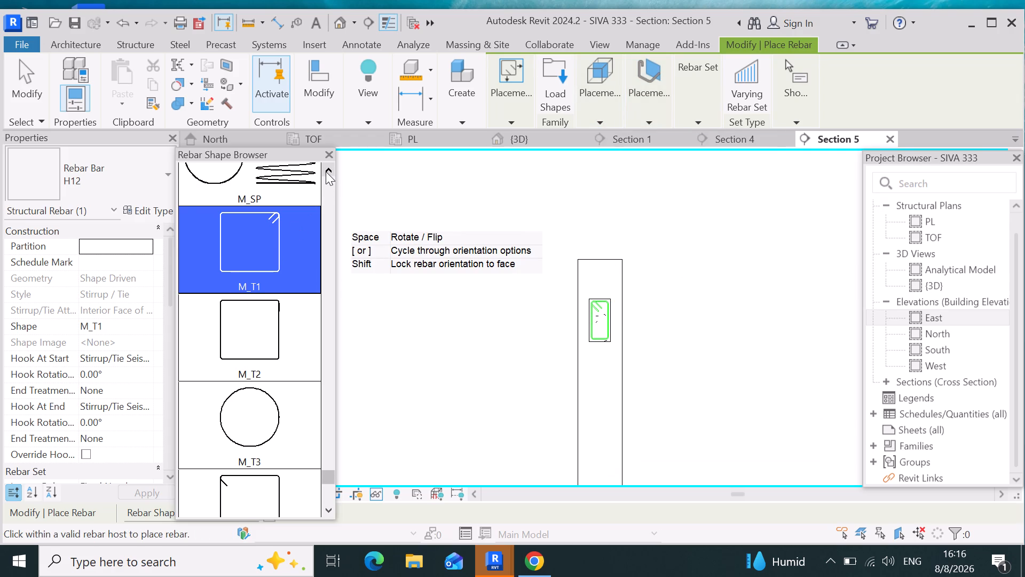
# Place shape 00 H12 bars along both vertical sides inside the stirrup, on the Current Work Plane and Perpendicular to Cover.
pyautogui.moveTo(326, 171); pyautogui.dragTo(326, 171)
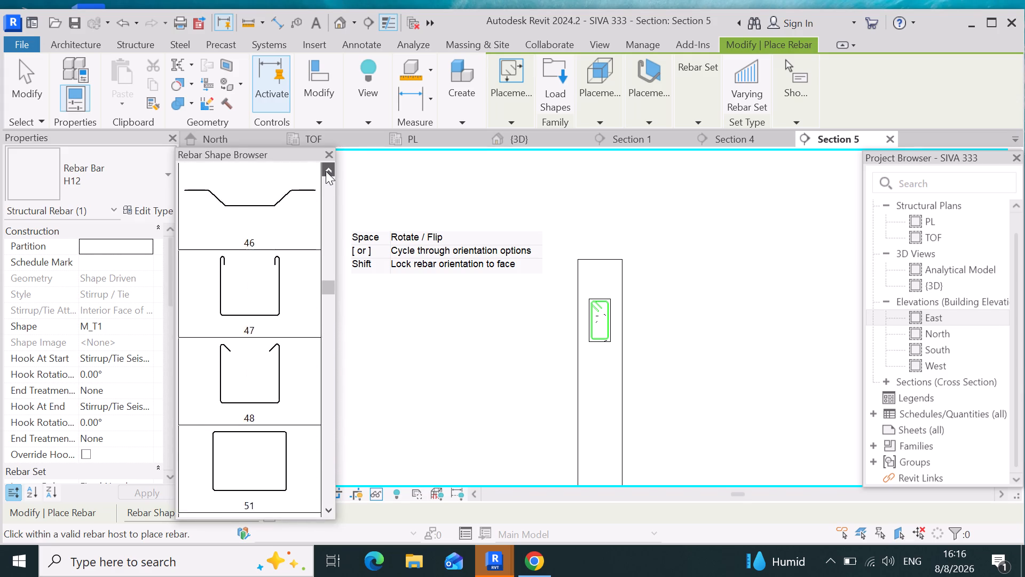
pyautogui.moveTo(326, 171); pyautogui.dragTo(326, 170)
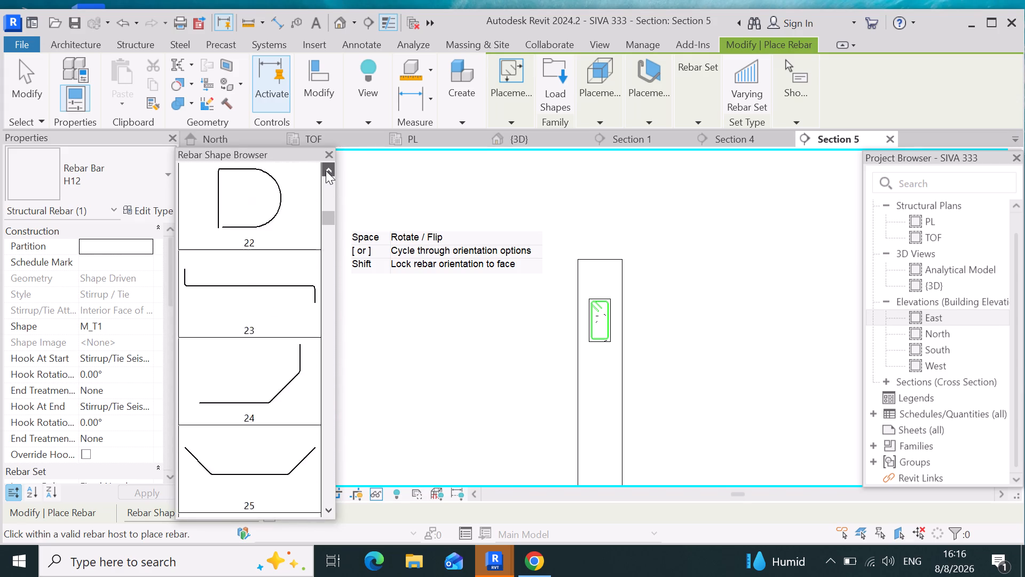
pyautogui.moveTo(326, 170); pyautogui.dragTo(279, 238)
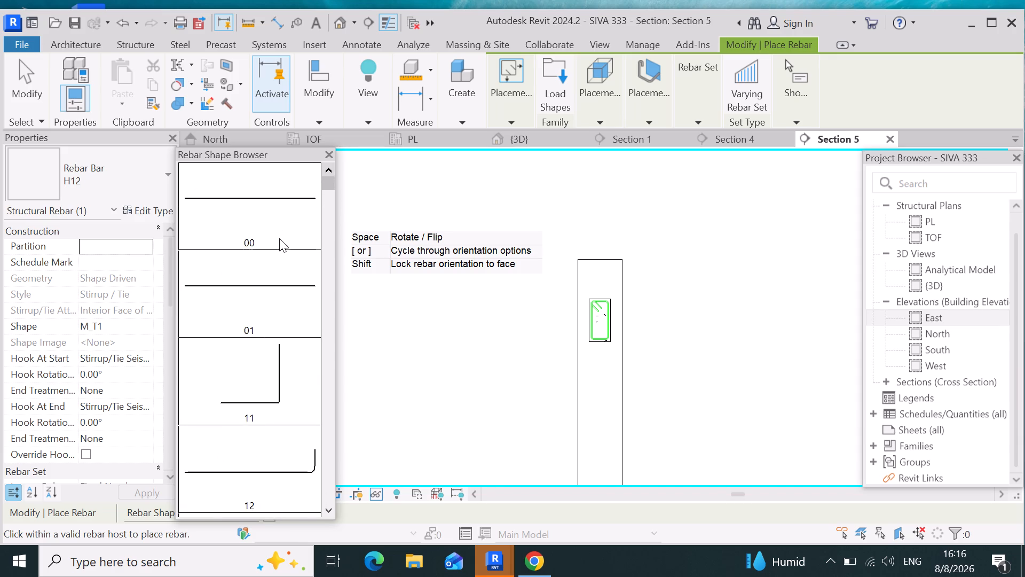
pyautogui.moveTo(279, 238); pyautogui.dragTo(279, 246)
pyautogui.click(275, 195)
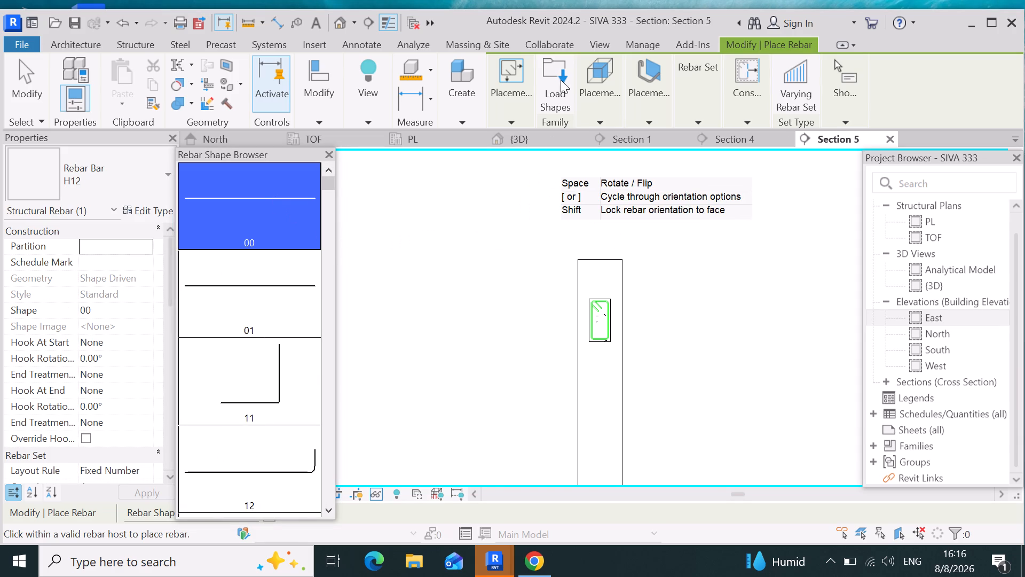
pyautogui.click(596, 119)
pyautogui.click(601, 156)
pyautogui.click(650, 117)
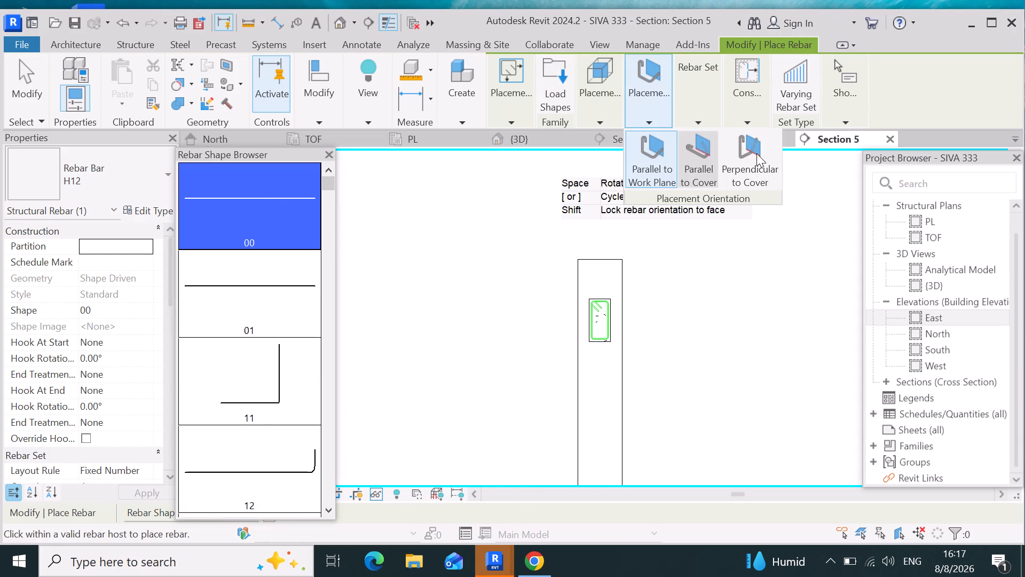
pyautogui.click(756, 155)
pyautogui.scroll(8, 626, 326)
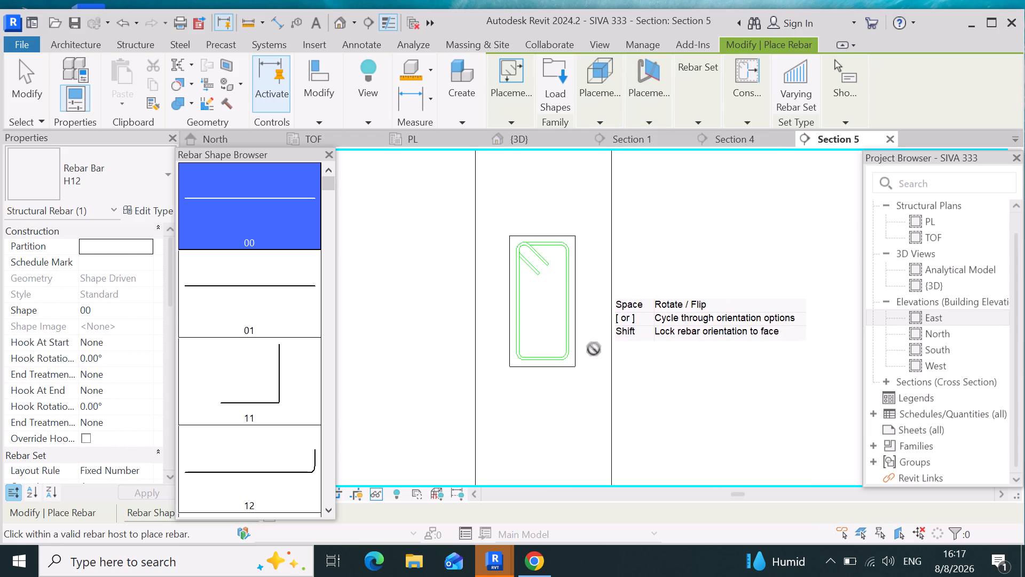
pyautogui.scroll(3, 544, 331)
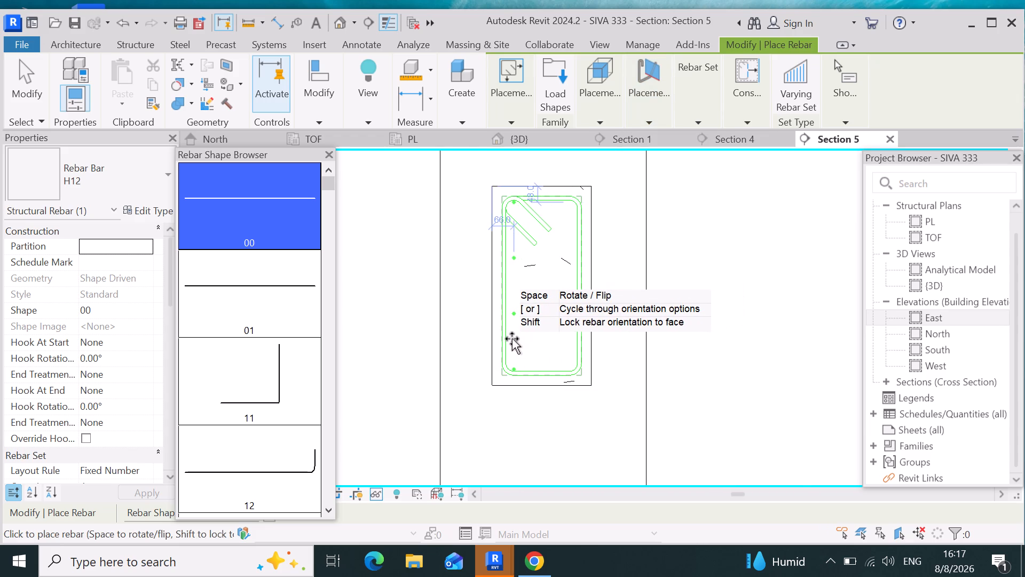
pyautogui.click(511, 340)
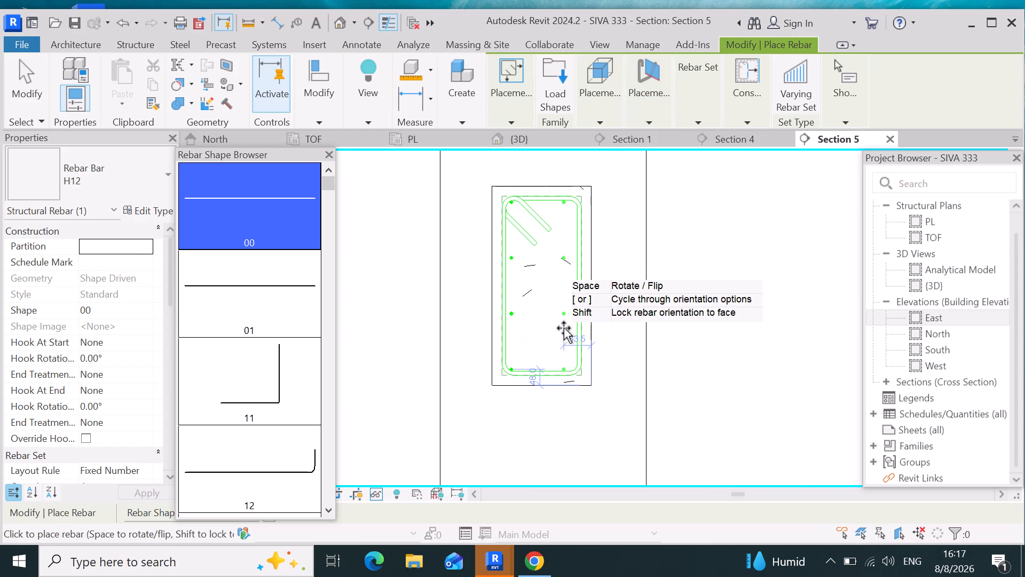
pyautogui.click(567, 329)
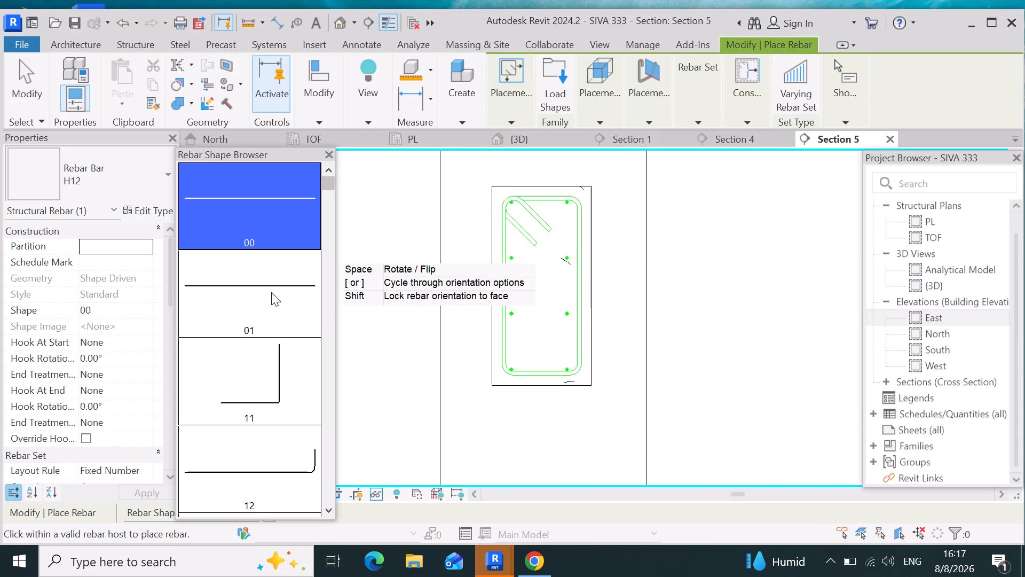
pyautogui.click(35, 84)
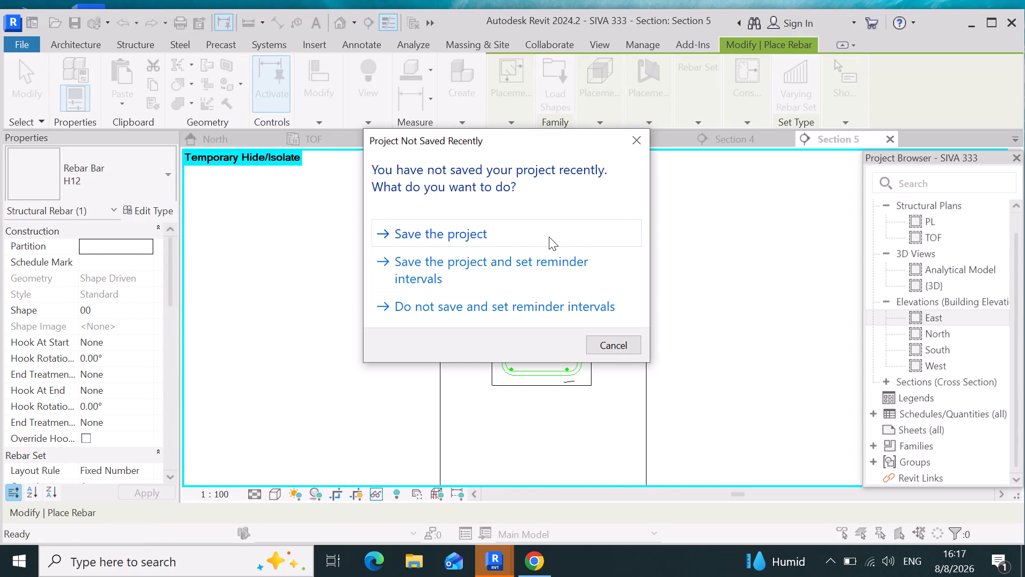
# Save the project.
pyautogui.click(549, 237)
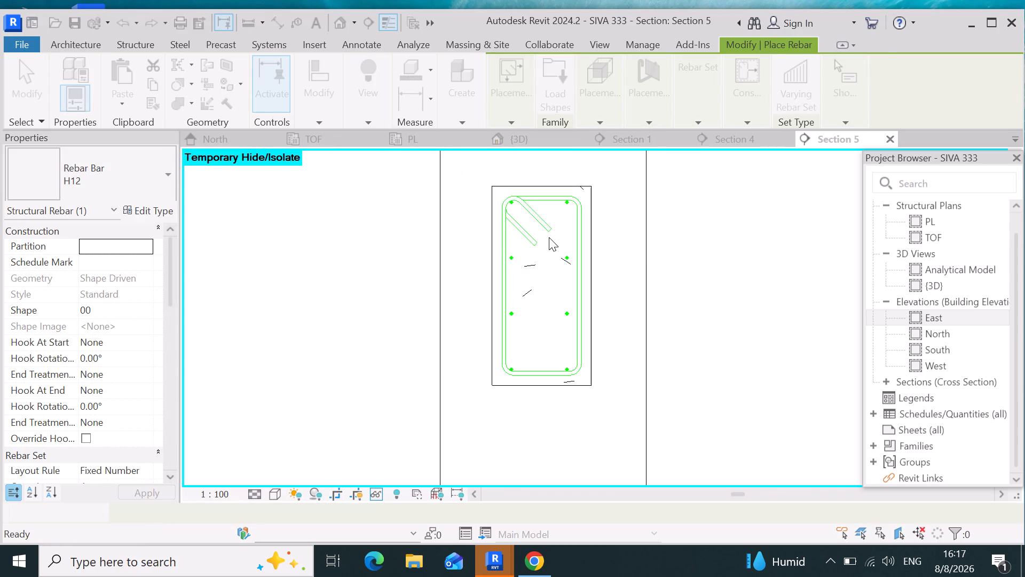
# Lower the top bar of both shape 00 sets slightly, away from the stirrup's upper corner bends.
pyautogui.scroll(10, 506, 195)
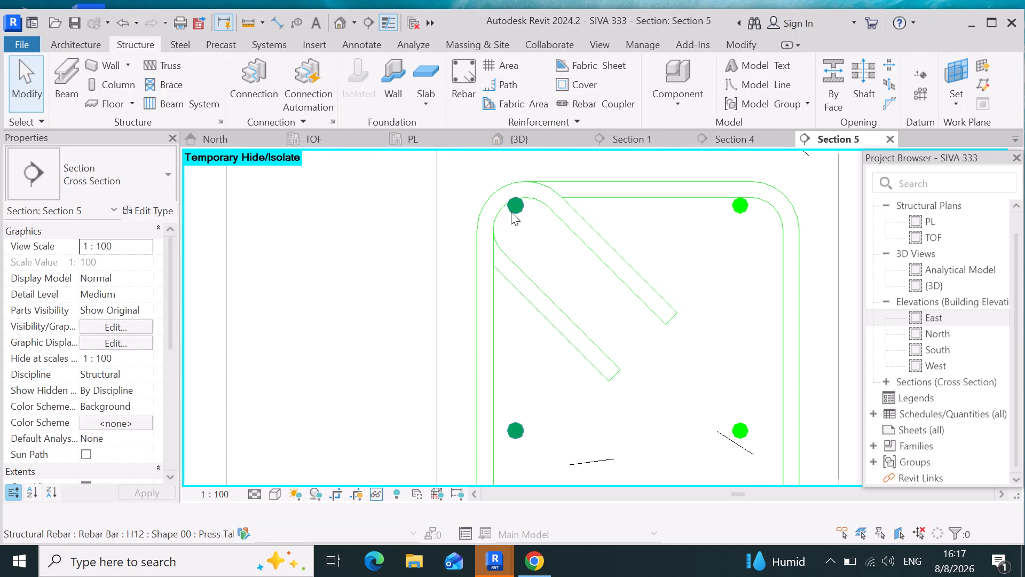
pyautogui.click(512, 206)
pyautogui.moveTo(513, 205); pyautogui.dragTo(516, 220)
pyautogui.click(516, 220)
pyautogui.scroll(3, 743, 214)
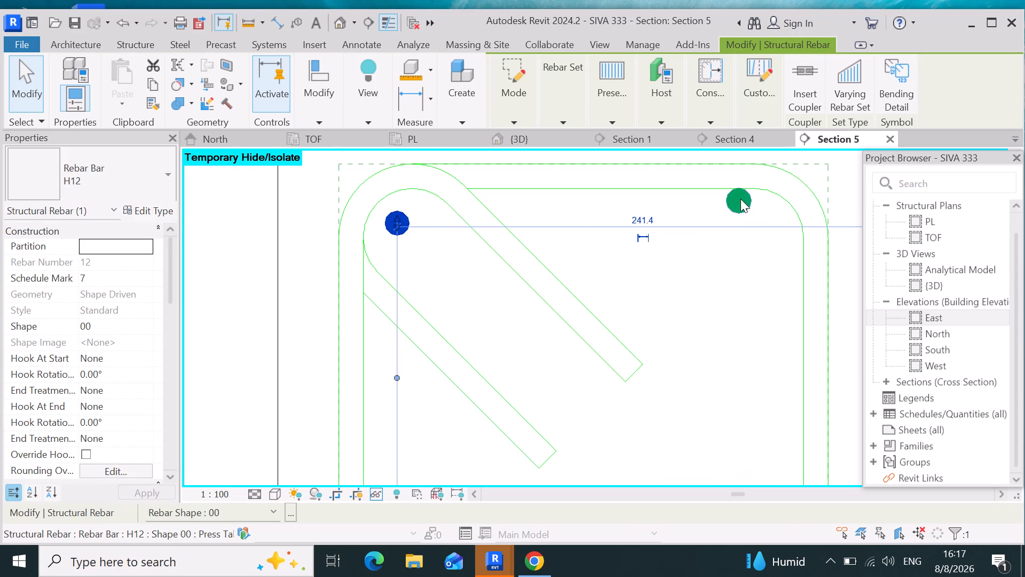
pyautogui.click(740, 199)
pyautogui.moveTo(743, 199); pyautogui.dragTo(756, 223)
# Raise the bottom bar of the left shape 00 set slightly, clear of the stirrup's lower bend.
pyautogui.scroll(-9, 694, 238)
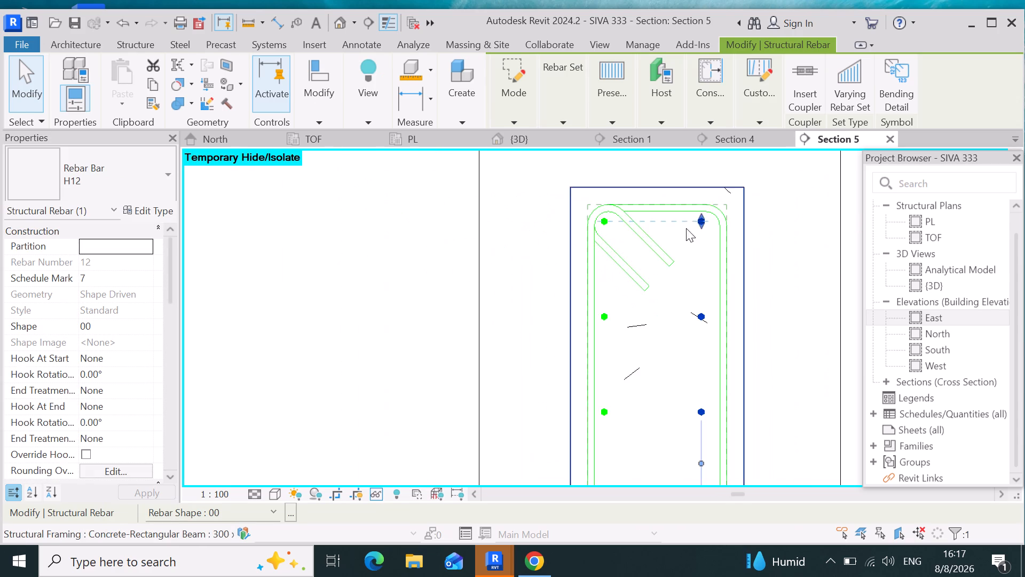
pyautogui.scroll(-4, 683, 222)
pyautogui.scroll(10, 672, 403)
pyautogui.scroll(4, 613, 372)
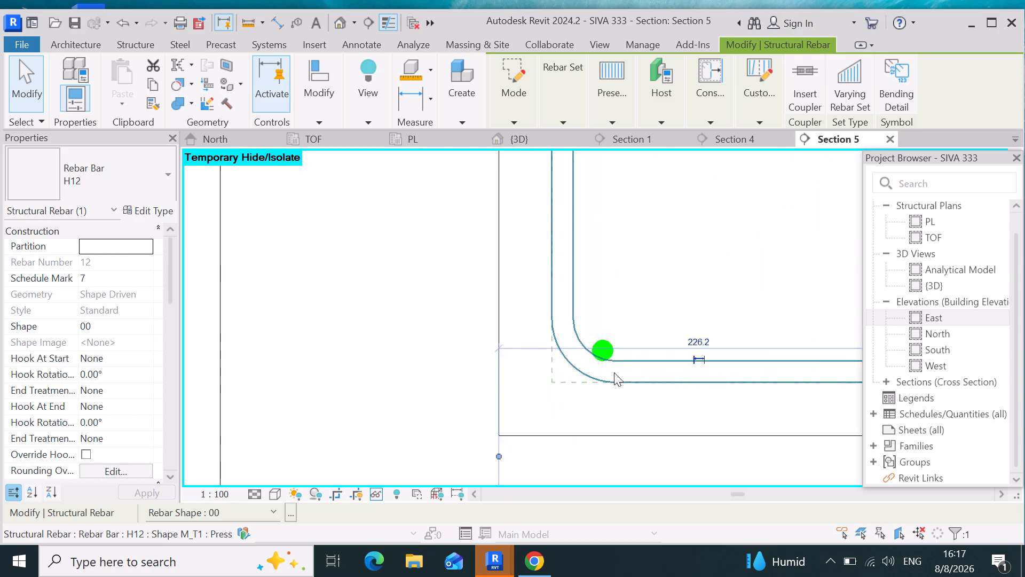
pyautogui.click(593, 347)
pyautogui.moveTo(598, 336); pyautogui.dragTo(593, 318)
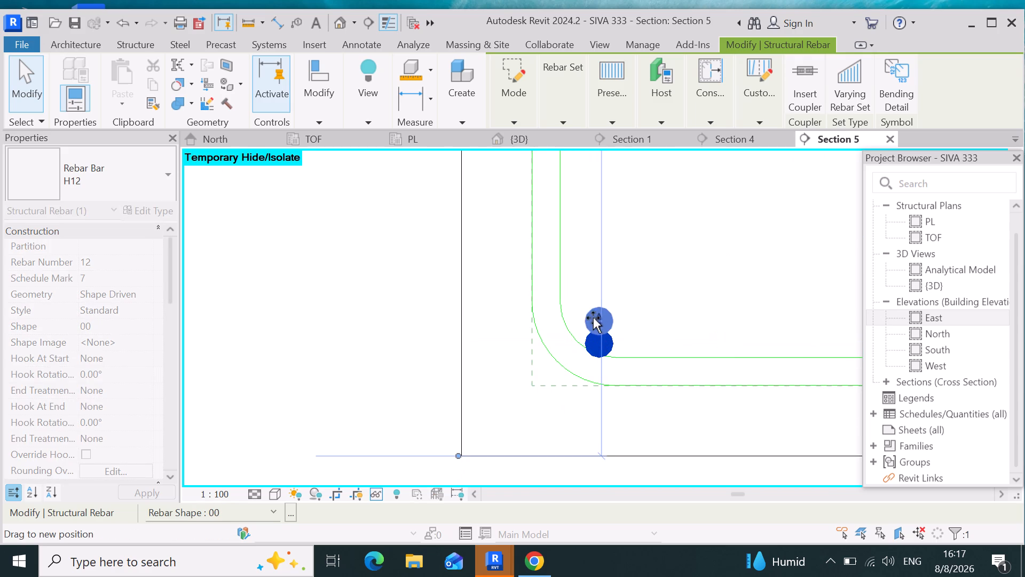
pyautogui.moveTo(593, 318); pyautogui.dragTo(592, 314)
# Raise the bottom bar of the right shape 00 set to about 66 mm above the beam's bottom face.
pyautogui.scroll(-6, 517, 370)
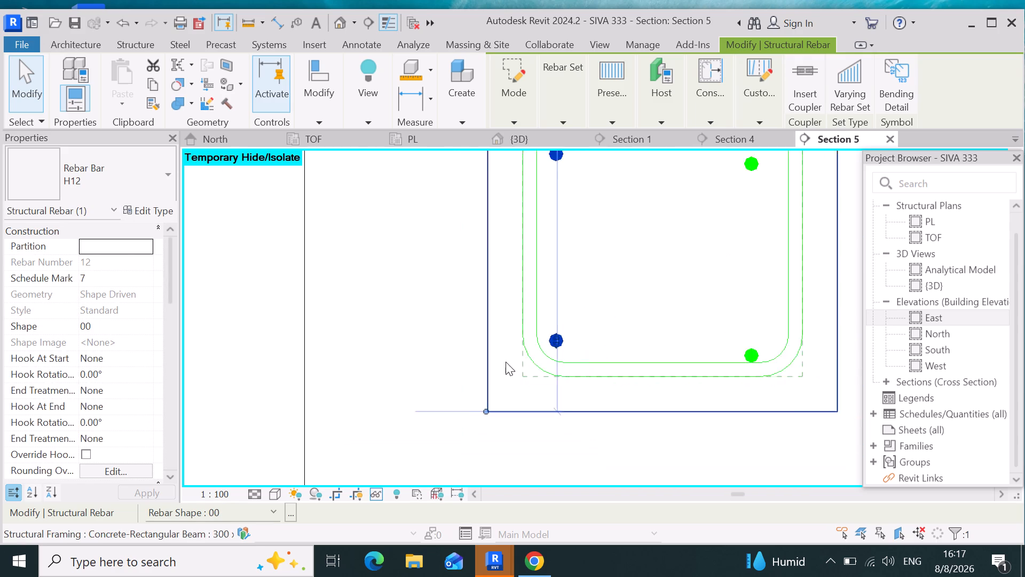
pyautogui.scroll(-2, 506, 362)
pyautogui.scroll(3, 597, 432)
pyautogui.scroll(6, 726, 322)
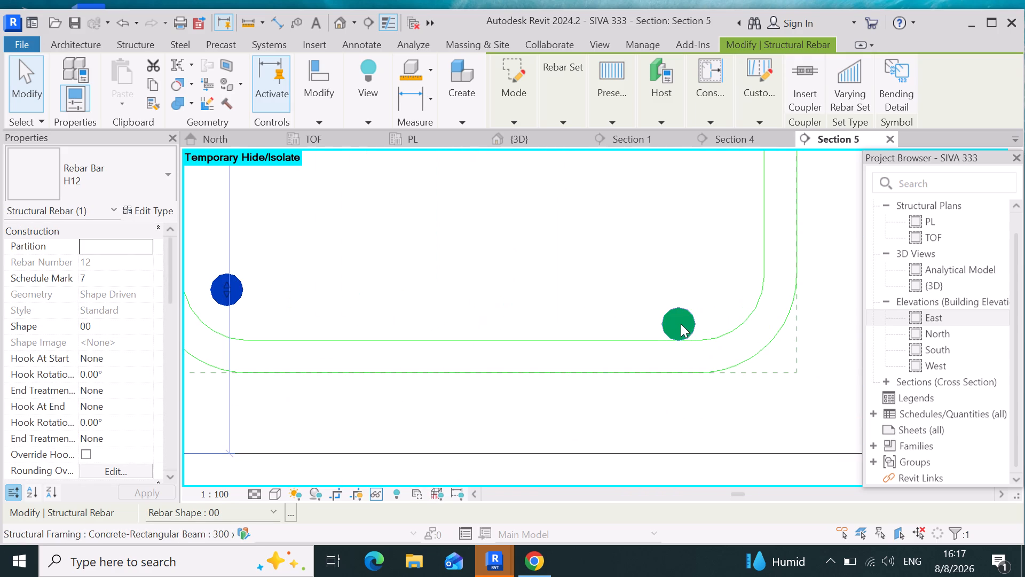
pyautogui.click(681, 323)
pyautogui.moveTo(682, 316); pyautogui.dragTo(708, 273)
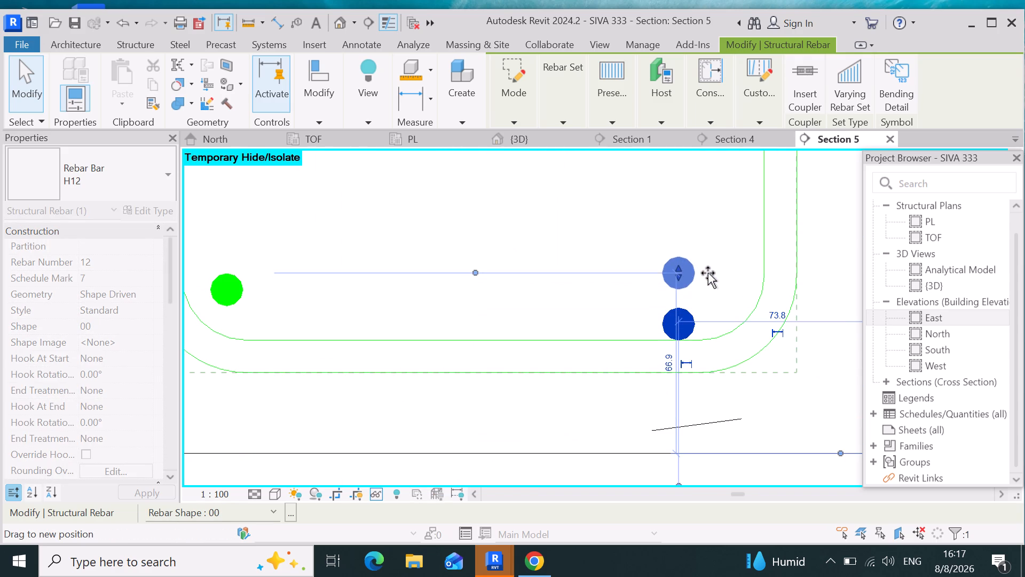
pyautogui.moveTo(708, 273); pyautogui.dragTo(708, 275)
pyautogui.scroll(-8, 727, 331)
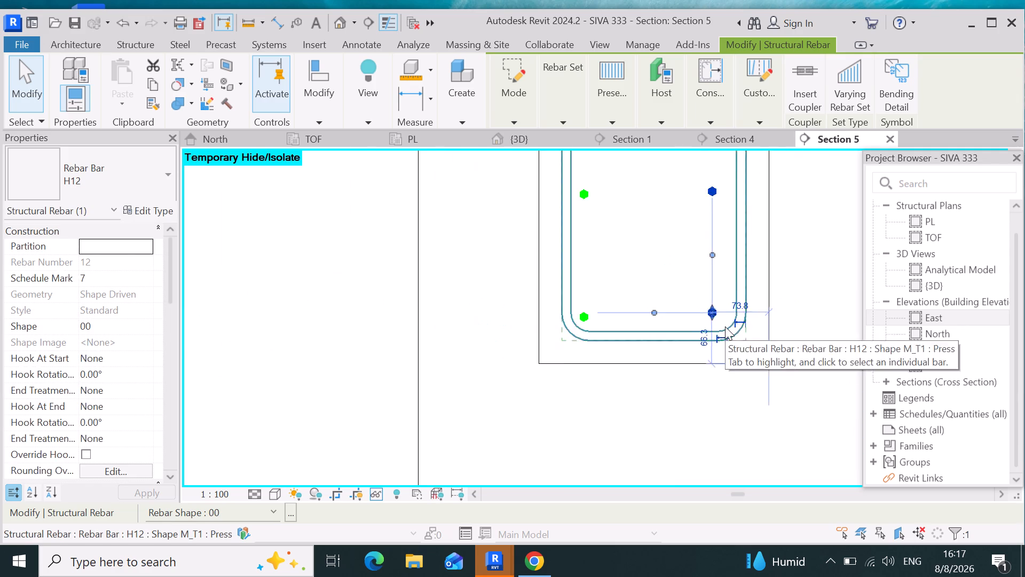
pyautogui.scroll(-10, 725, 326)
pyautogui.click(467, 325)
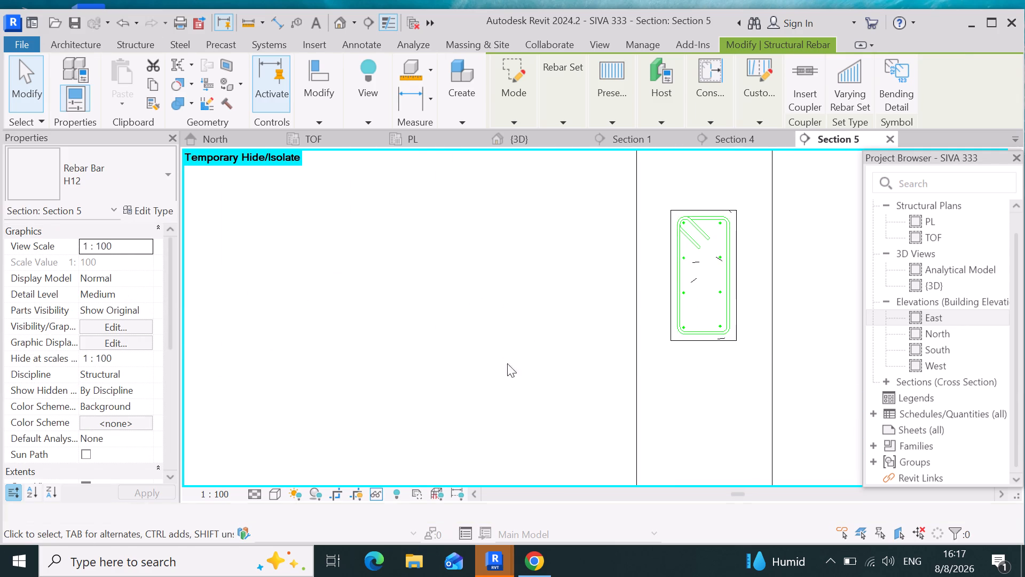
pyautogui.scroll(-4, 526, 376)
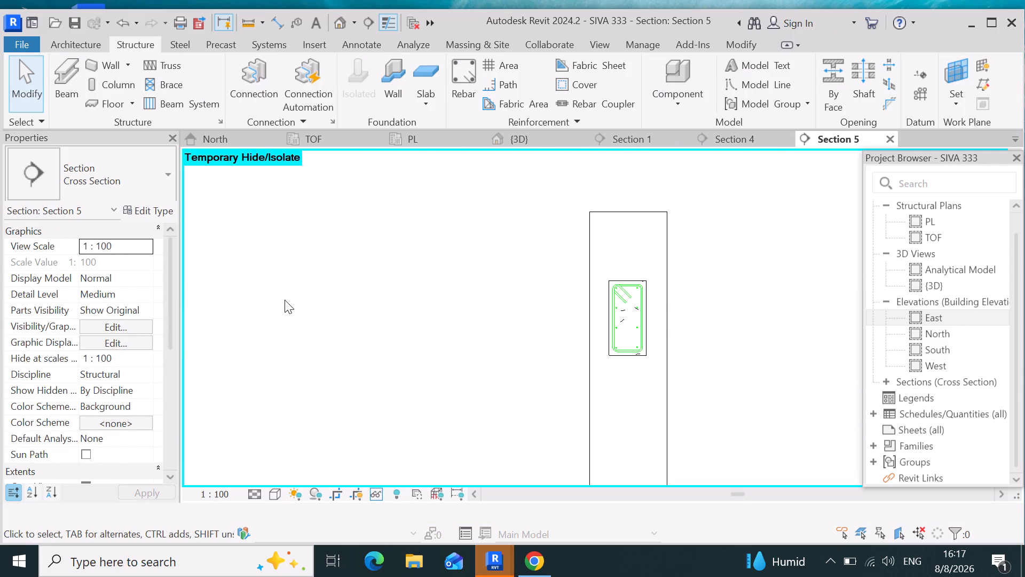
# Go to the {3D} view and set its visual style to Wireframe.
pyautogui.click(531, 141)
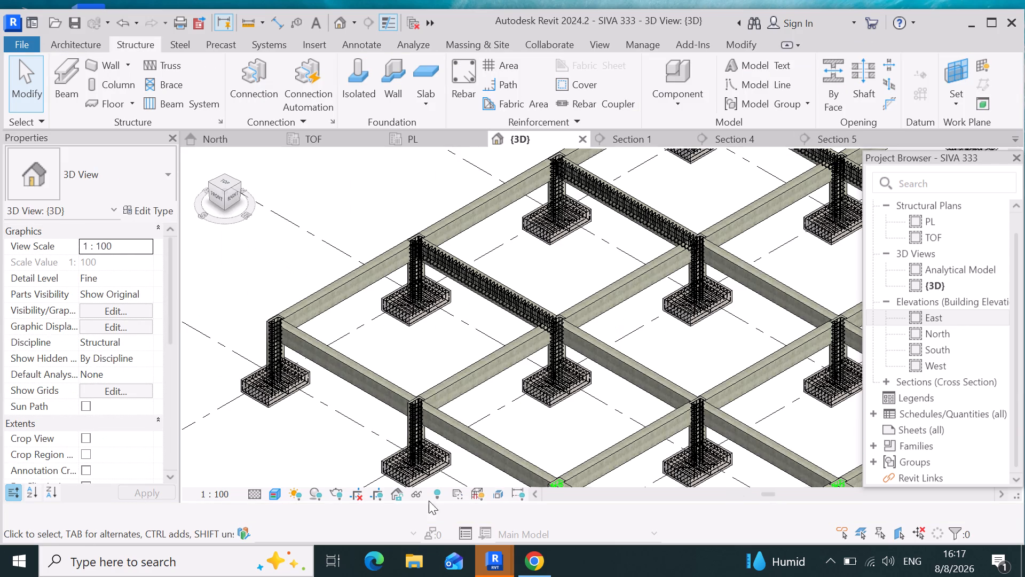
pyautogui.click(276, 494)
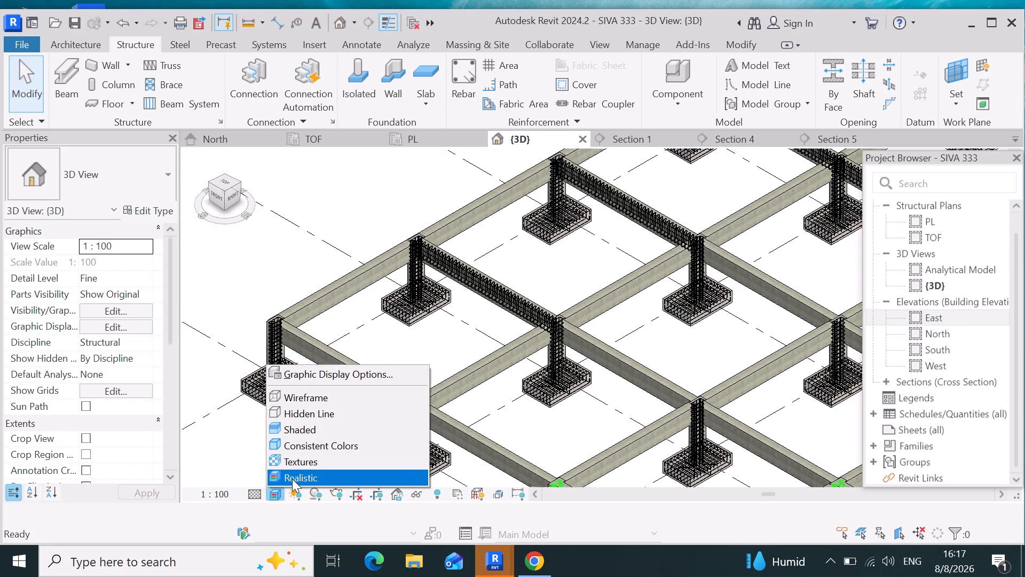
pyautogui.click(316, 401)
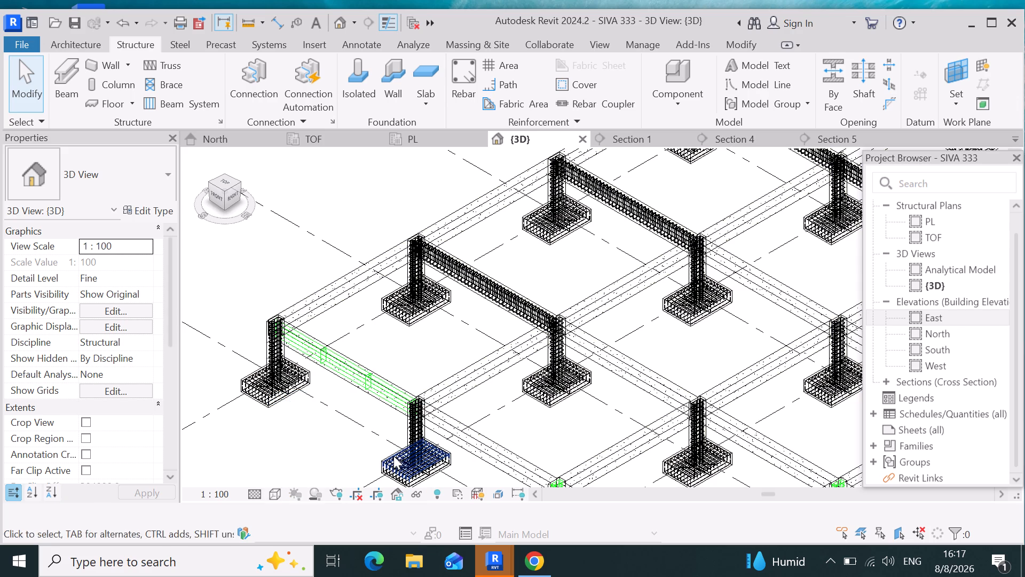
# Set the M_T1 stirrup set in the corner-bay beam to the Maximum Spacing layout rule with 150 mm spacing.
pyautogui.scroll(11, 367, 399)
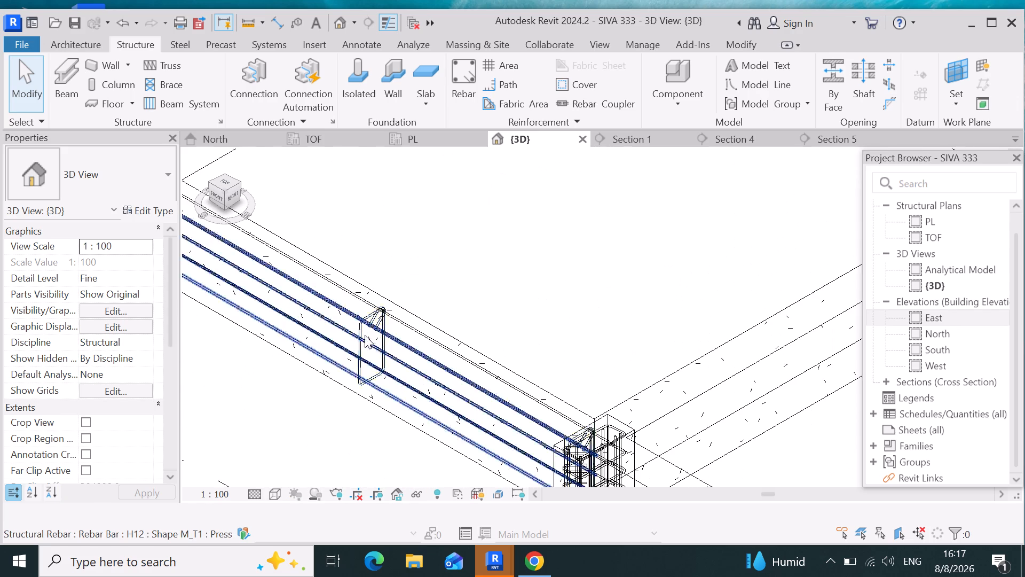
pyautogui.click(354, 333)
pyautogui.scroll(-2, 87, 407)
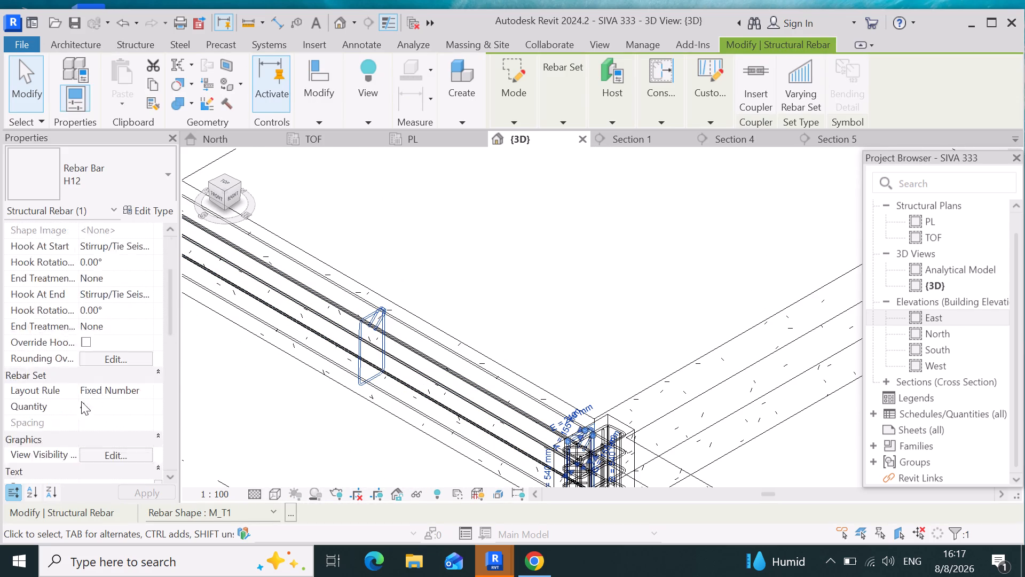
pyautogui.scroll(-7, 81, 401)
pyautogui.scroll(3, 81, 330)
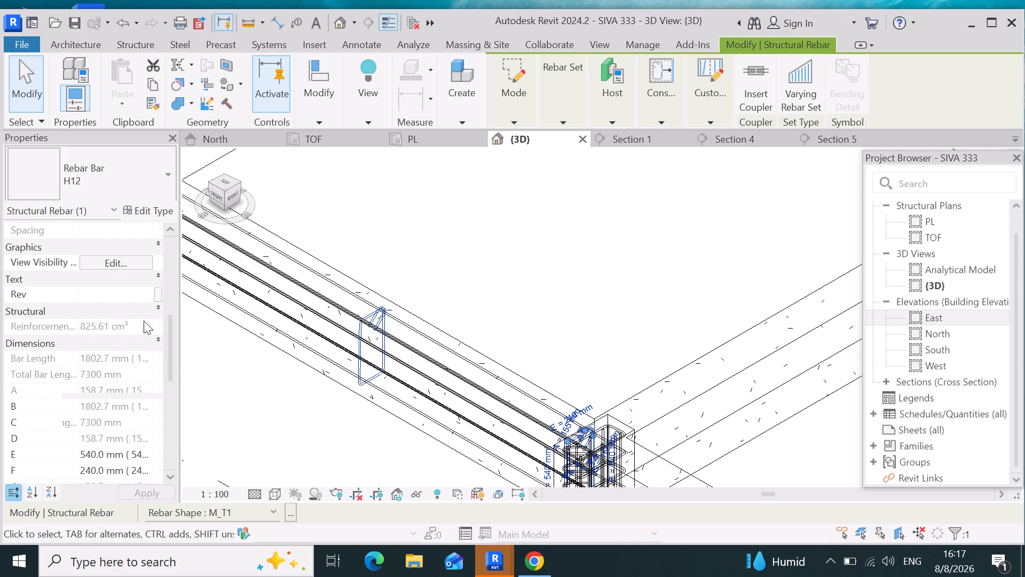
pyautogui.scroll(3, 102, 317)
pyautogui.click(142, 392)
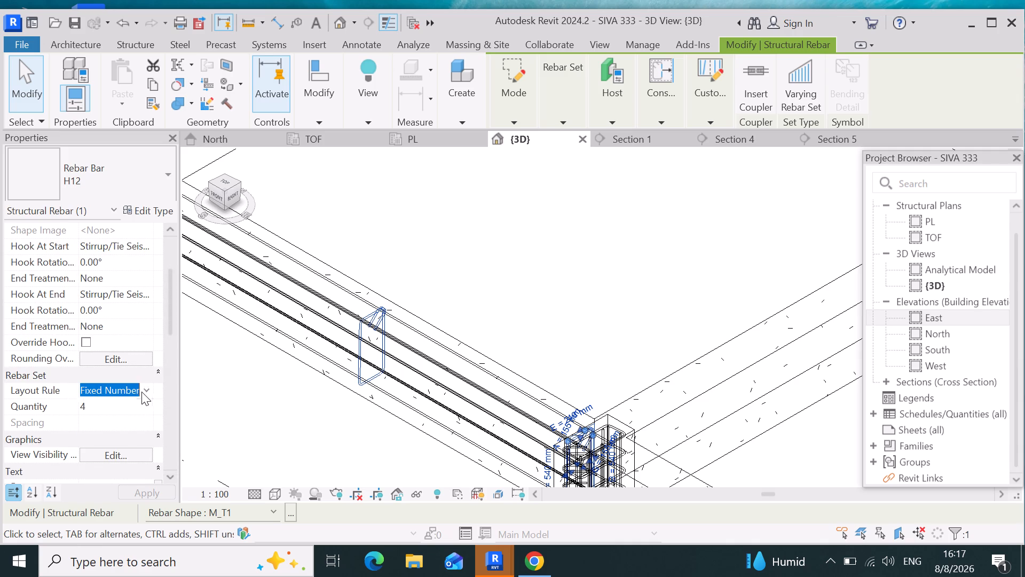
pyautogui.click(147, 432)
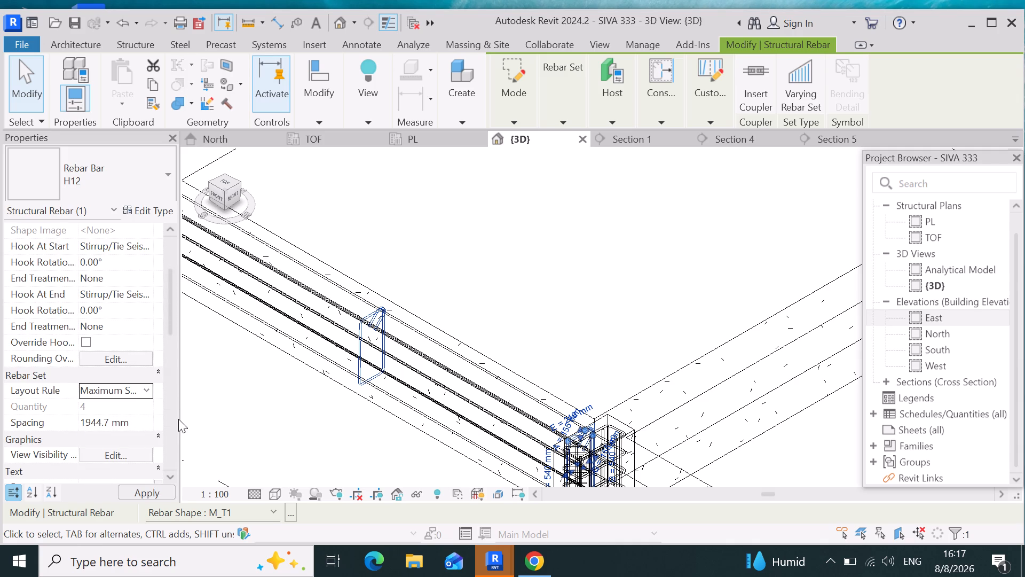
pyautogui.click(136, 418)
pyautogui.press('BackSpace')
pyautogui.press('BackSpace')
pyautogui.press('BackSpace')
pyautogui.press('BackSpace')
pyautogui.press('BackSpace')
pyautogui.press('BackSpace')
pyautogui.press('BackSpace')
pyautogui.press('BackSpace')
pyautogui.press('BackSpace')
pyautogui.press('BackSpace')
pyautogui.press('BackSpace')
pyautogui.press('BackSpace')
pyautogui.press('BackSpace')
pyautogui.press('BackSpace')
pyautogui.press('BackSpace')
pyautogui.press('BackSpace')
pyautogui.press('BackSpace')
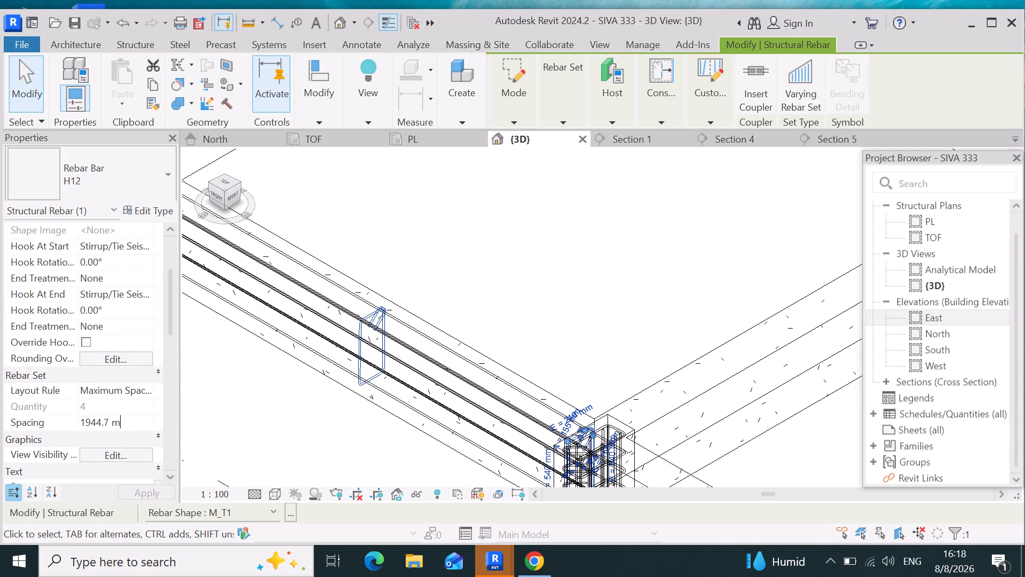
pyautogui.write('1509')
pyautogui.press('BackSpace')
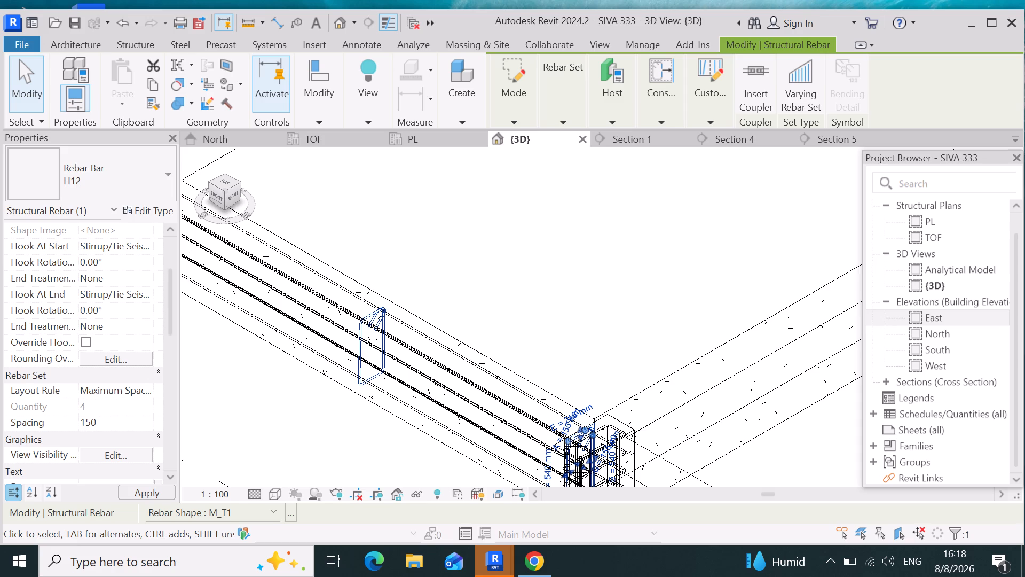
pyautogui.press('Return')
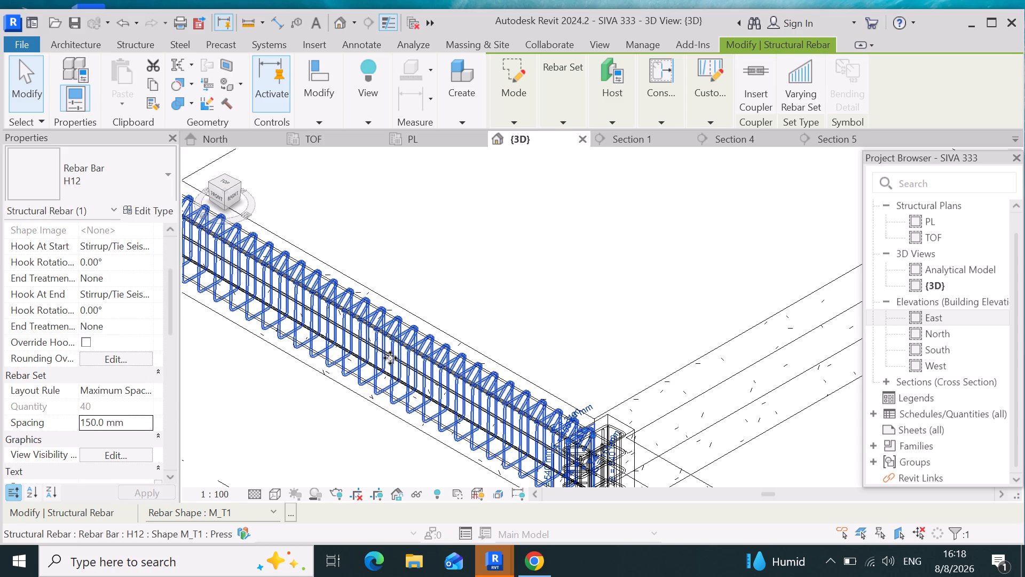
# Make the beam's M_T1 stirrup set show unobscured in the {3D} view.
pyautogui.click(391, 357)
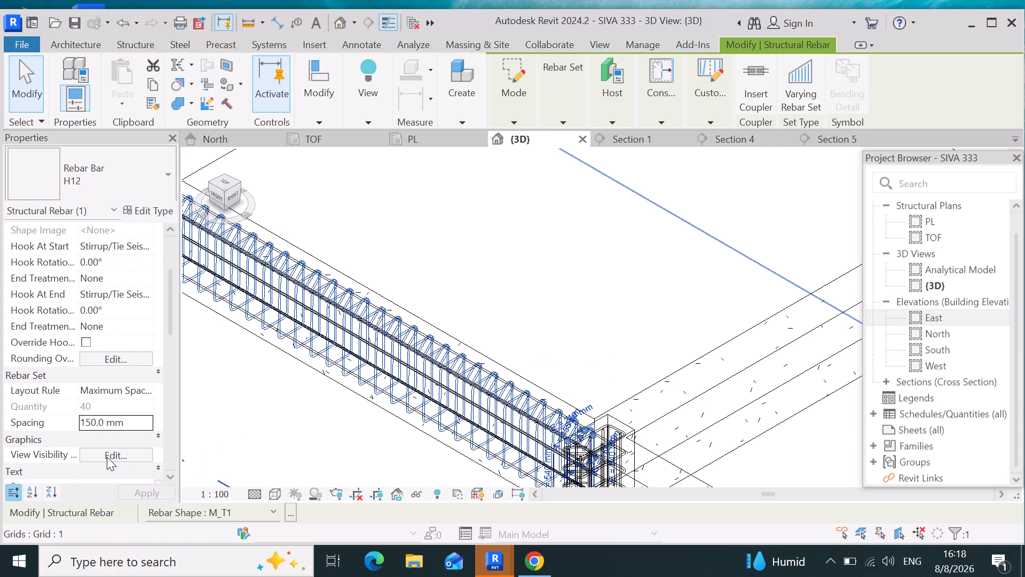
pyautogui.click(107, 457)
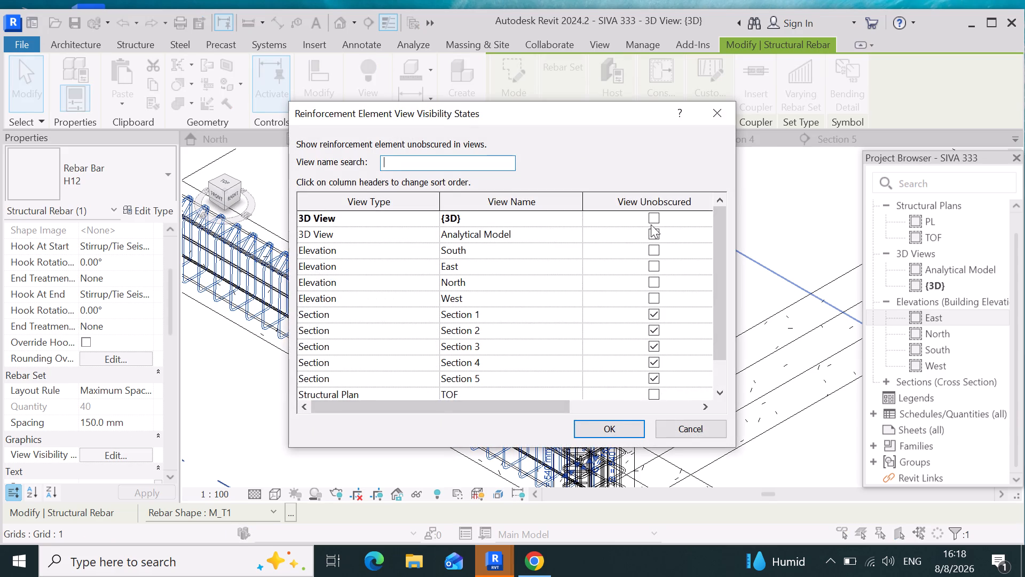
pyautogui.click(649, 220)
pyautogui.click(594, 427)
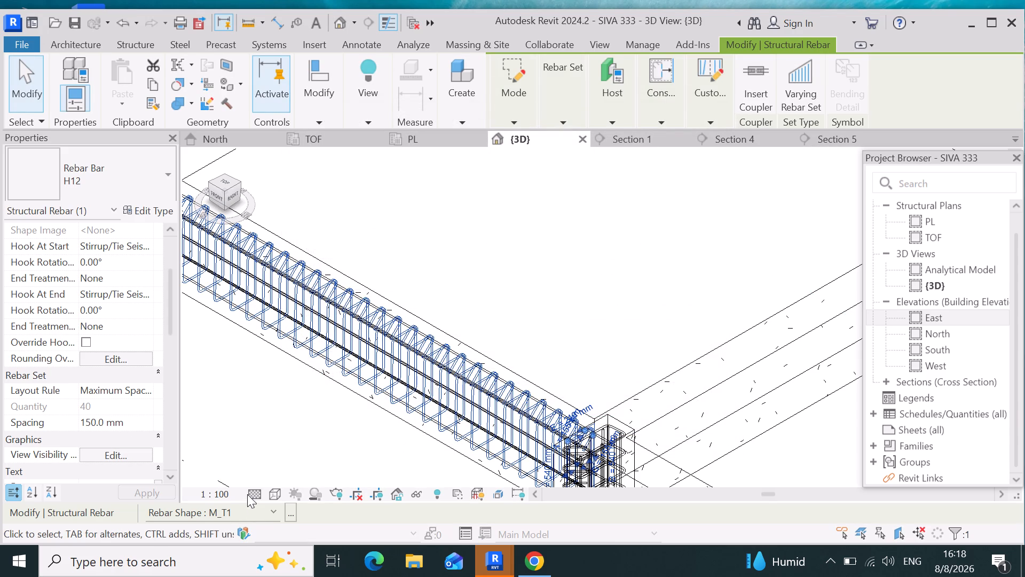
pyautogui.click(247, 494)
pyautogui.click(264, 478)
# Make the beam's selected shape 00 longitudinal bar set show unobscured in the {3D} view.
pyautogui.scroll(5, 399, 378)
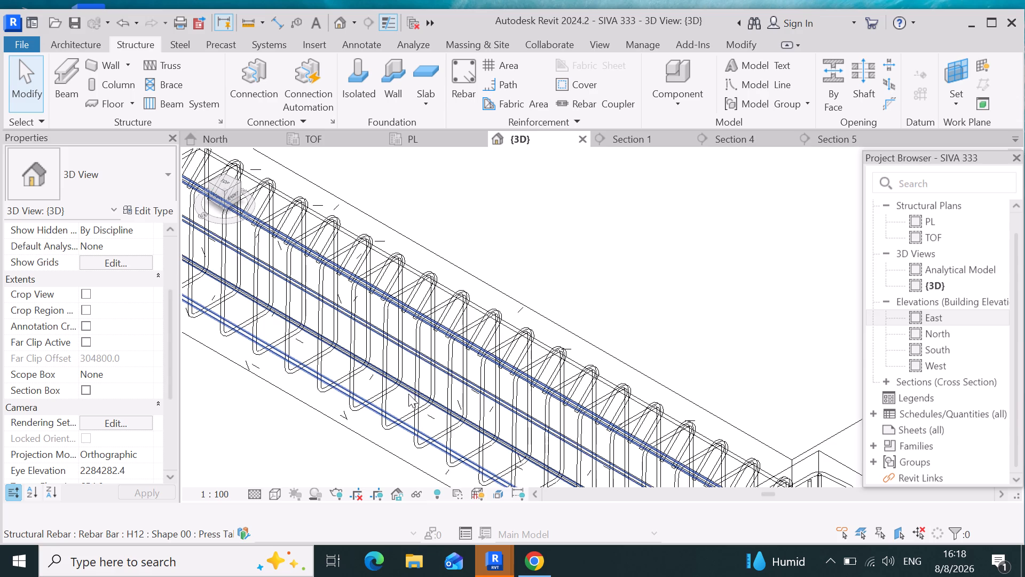
pyautogui.click(409, 389)
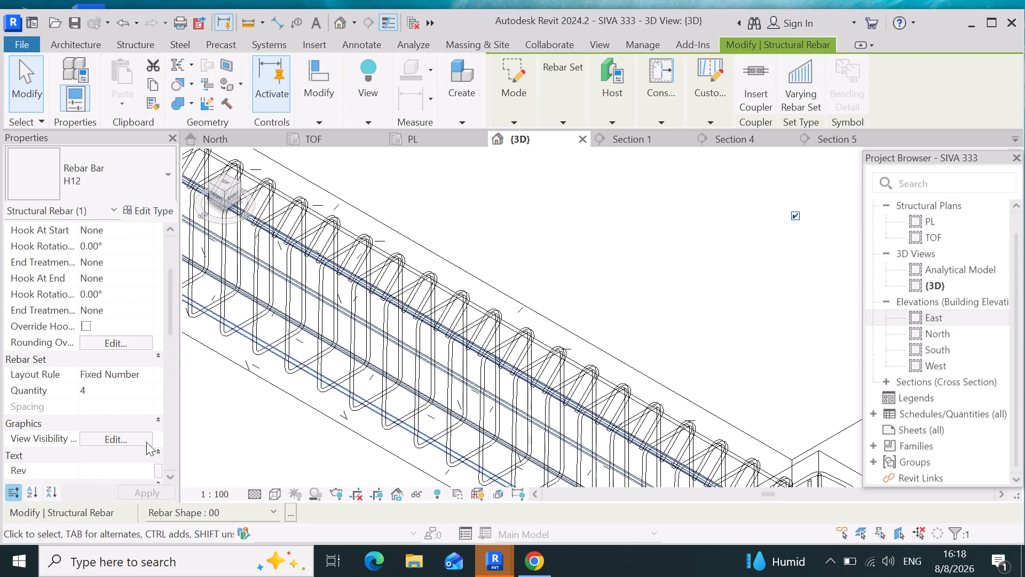
pyautogui.click(348, 394)
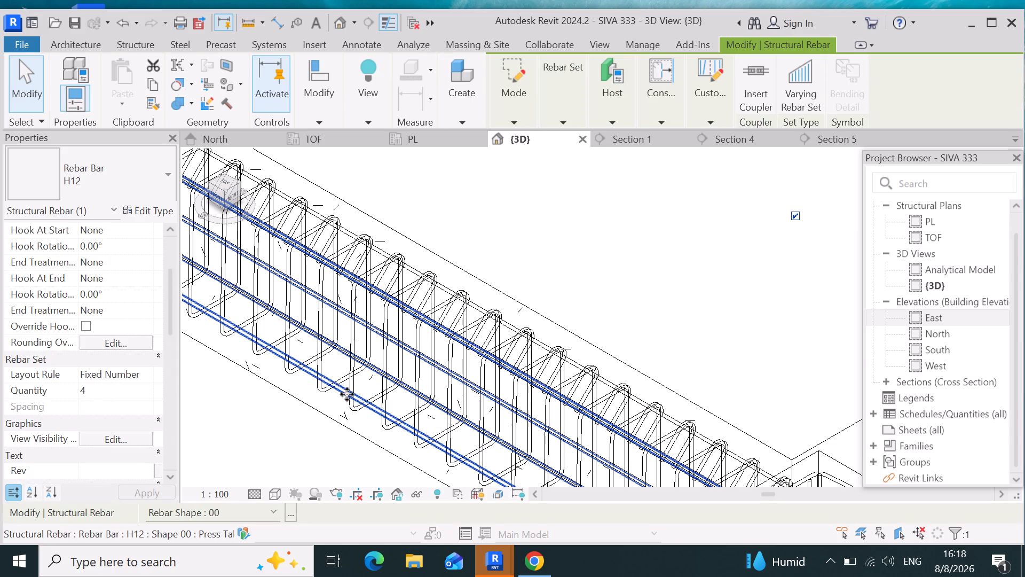
pyautogui.click(131, 433)
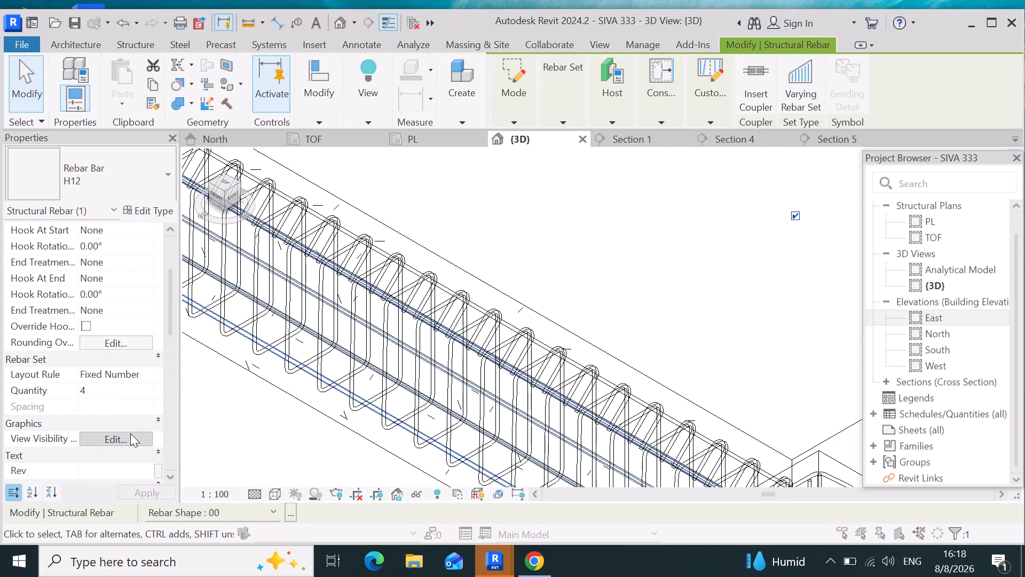
pyautogui.click(652, 217)
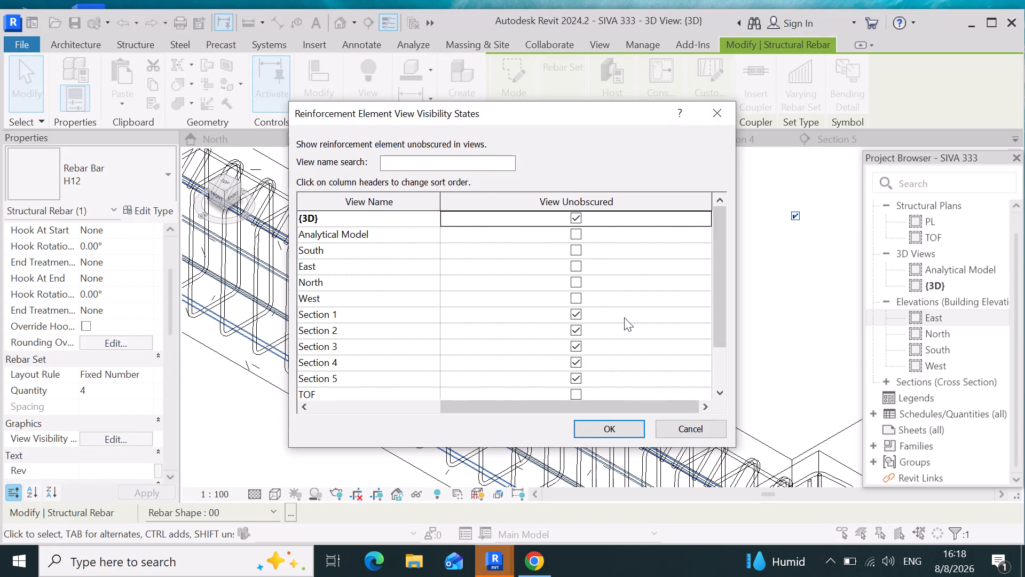
pyautogui.click(598, 428)
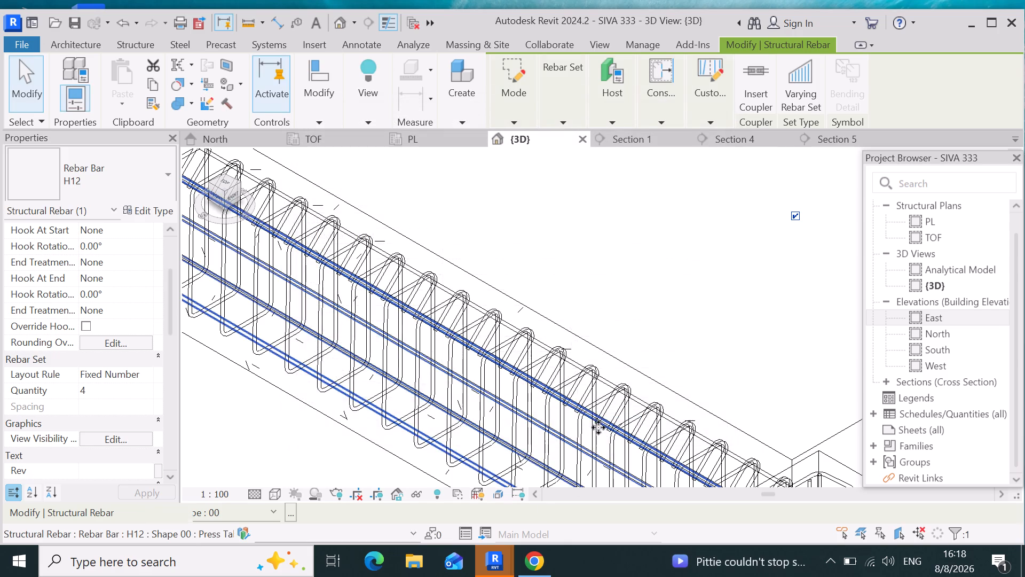
# Change the {3D} view's visual style to a realistic material display.
pyautogui.scroll(-12, 585, 355)
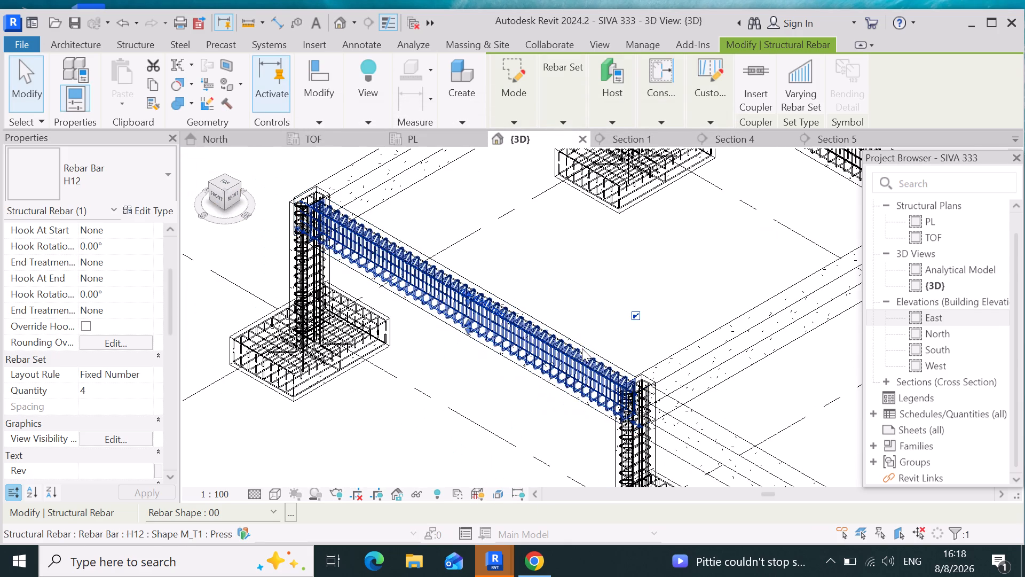
pyautogui.scroll(-2, 582, 348)
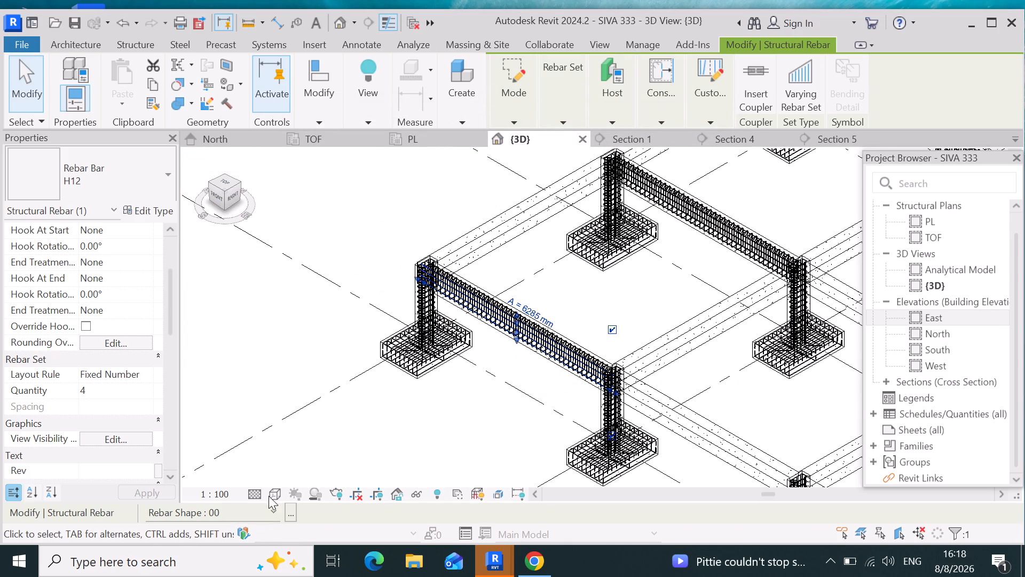
pyautogui.click(269, 492)
pyautogui.click(302, 475)
# Examine the beam, column and footing reinforcement across the whole foundation model in 3D.
pyautogui.scroll(-5, 254, 450)
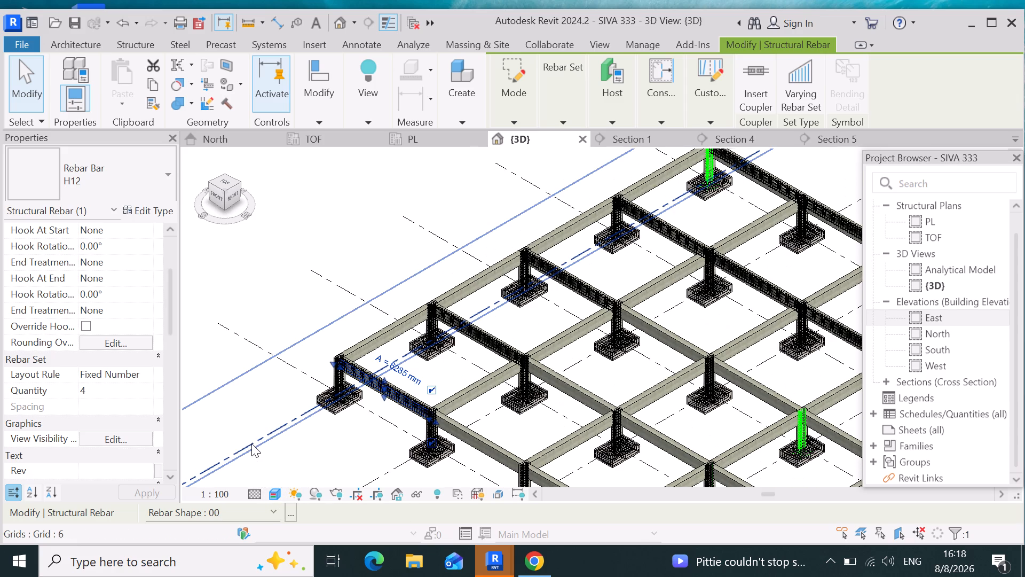
pyautogui.scroll(2, 641, 525)
pyautogui.scroll(4, 424, 440)
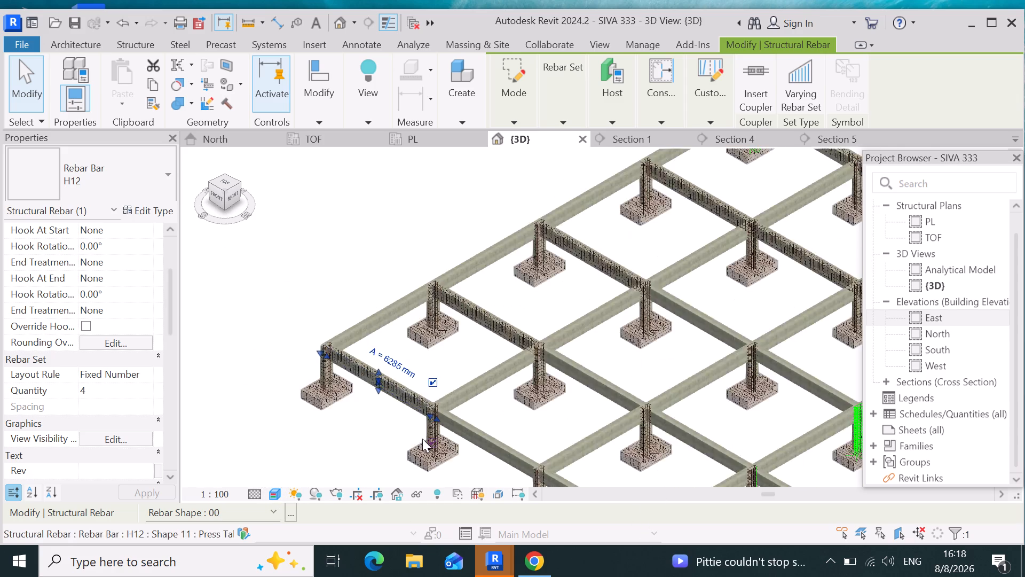
pyautogui.scroll(-10, 438, 368)
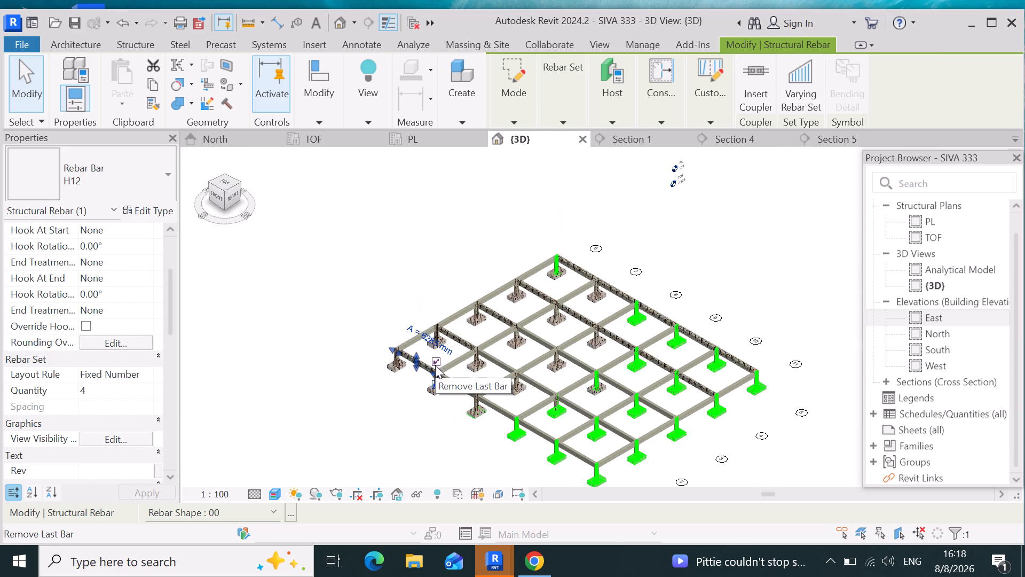
pyautogui.scroll(5, 621, 440)
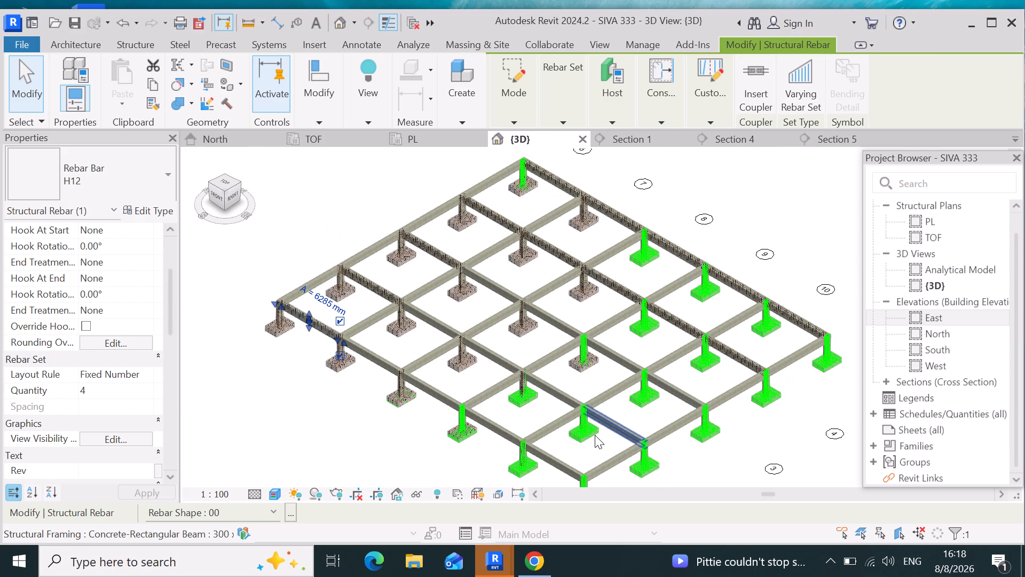
pyautogui.scroll(3, 595, 435)
pyautogui.scroll(3, 569, 368)
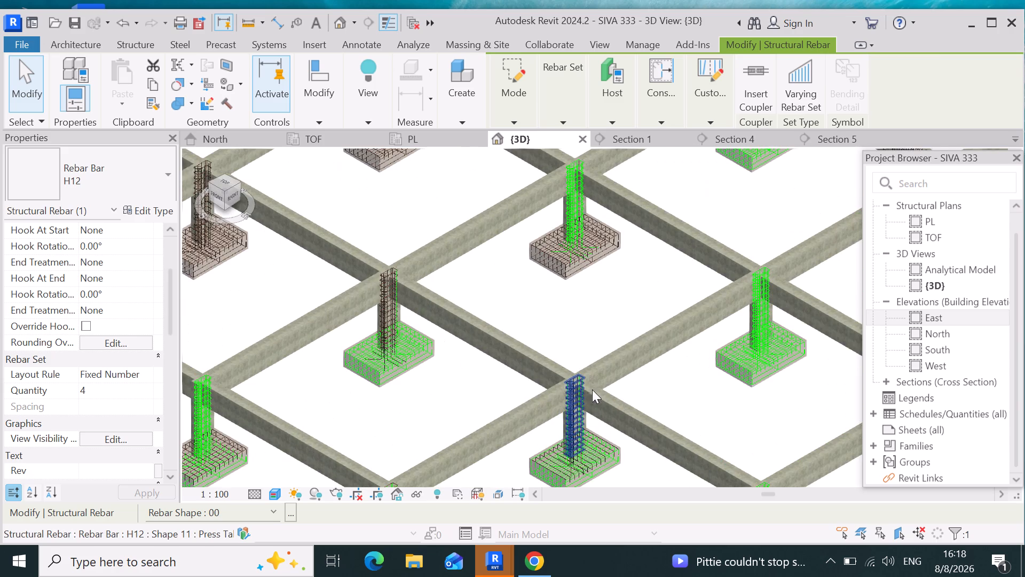
pyautogui.scroll(-10, 603, 362)
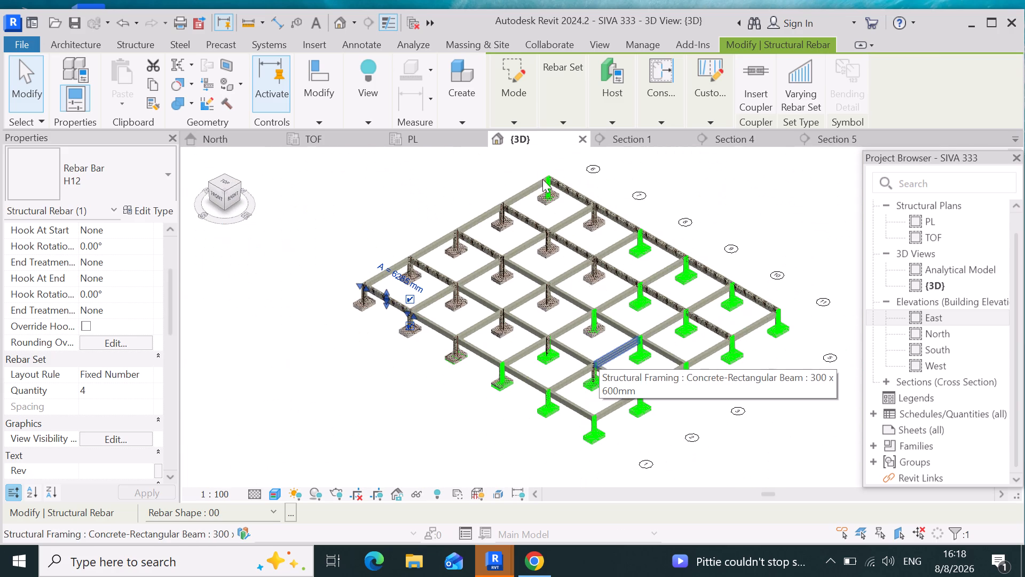
# Go to the PL structural plan and examine the reinforcement coverage of the beams across the grid.
pyautogui.click(437, 132)
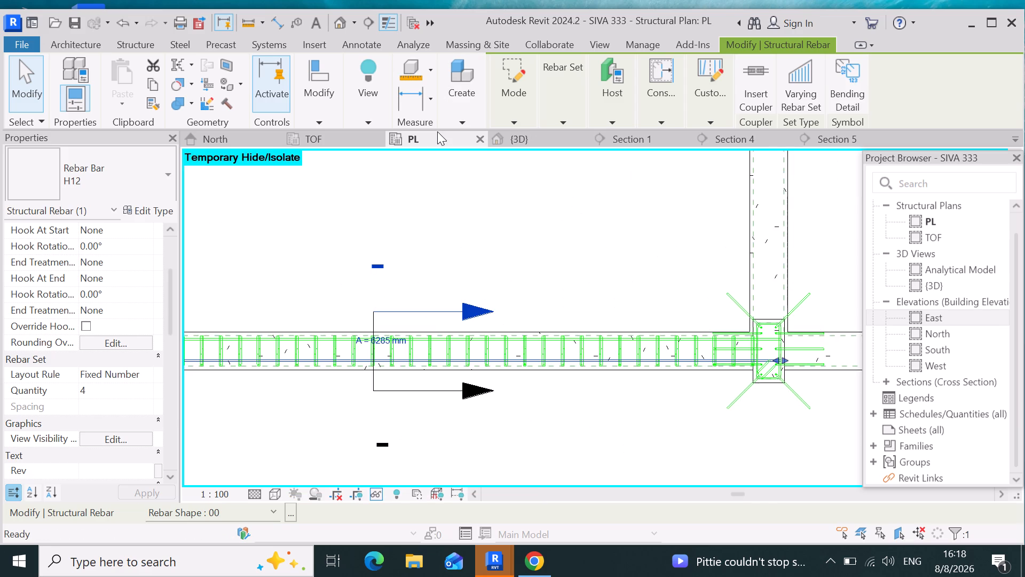
pyautogui.scroll(-15, 485, 363)
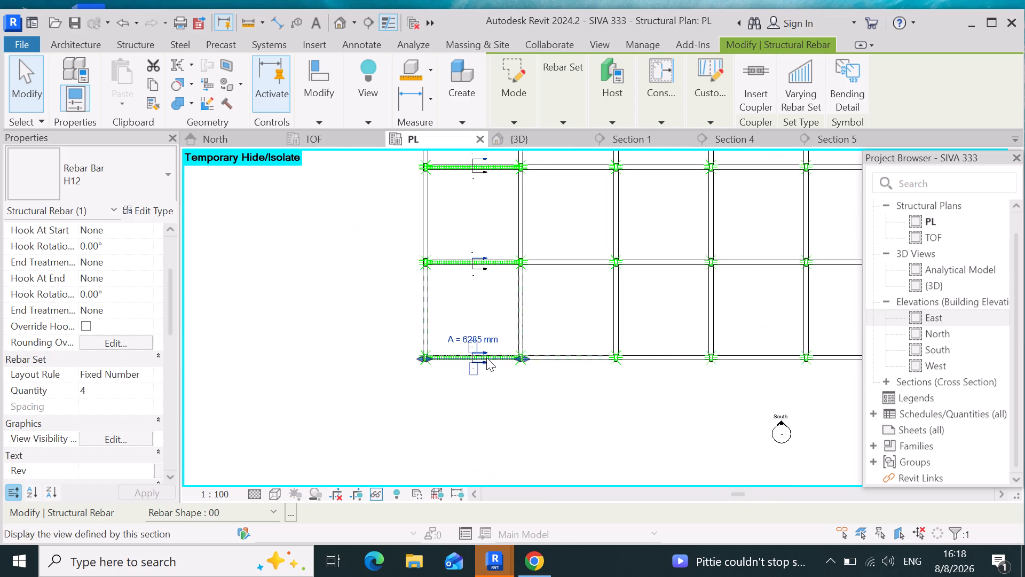
pyautogui.scroll(-5, 486, 357)
pyautogui.scroll(4, 521, 276)
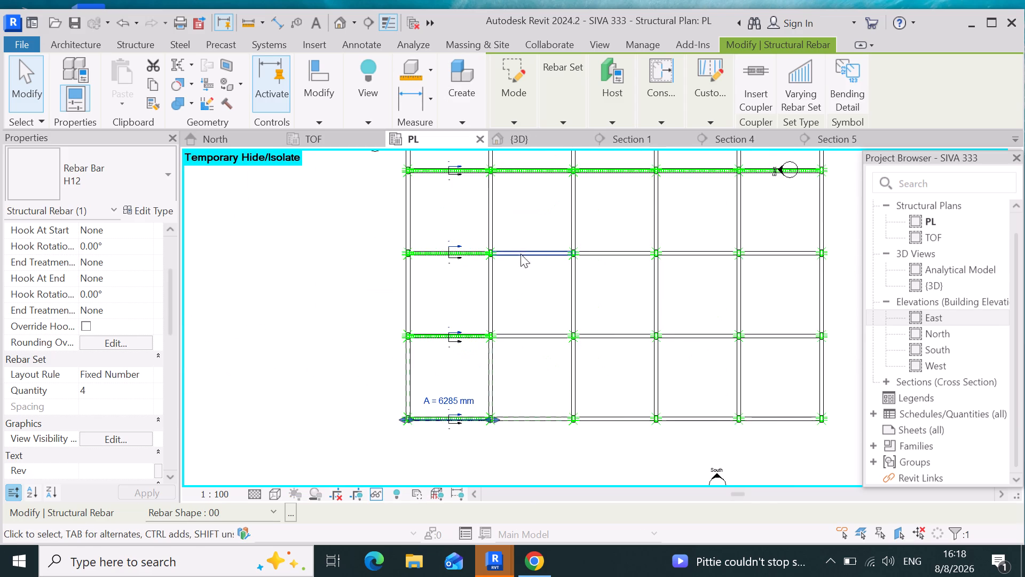
pyautogui.scroll(13, 515, 241)
pyautogui.scroll(4, 480, 290)
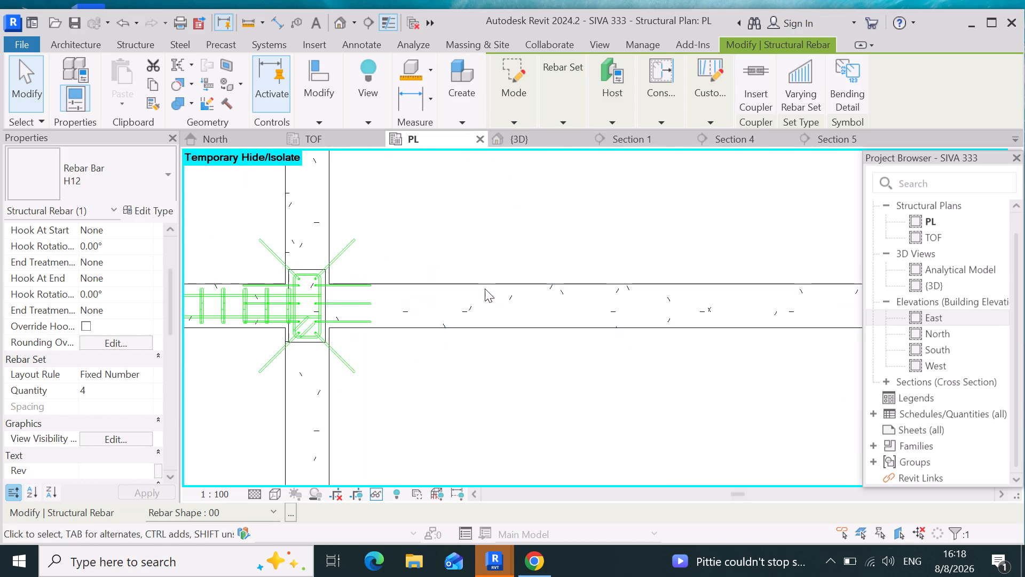
pyautogui.scroll(-15, 488, 277)
pyautogui.scroll(-4, 380, 425)
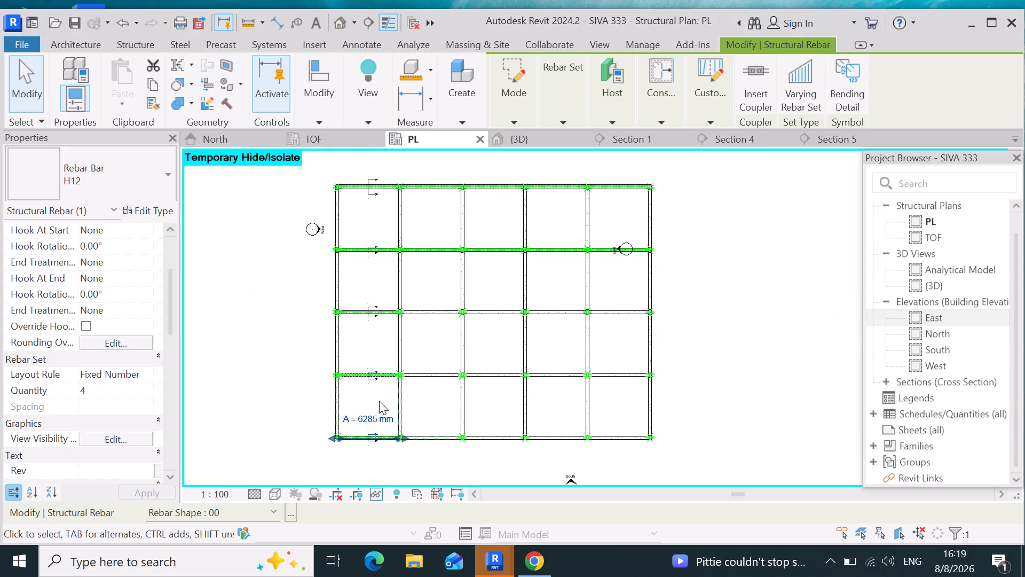
pyautogui.scroll(13, 377, 331)
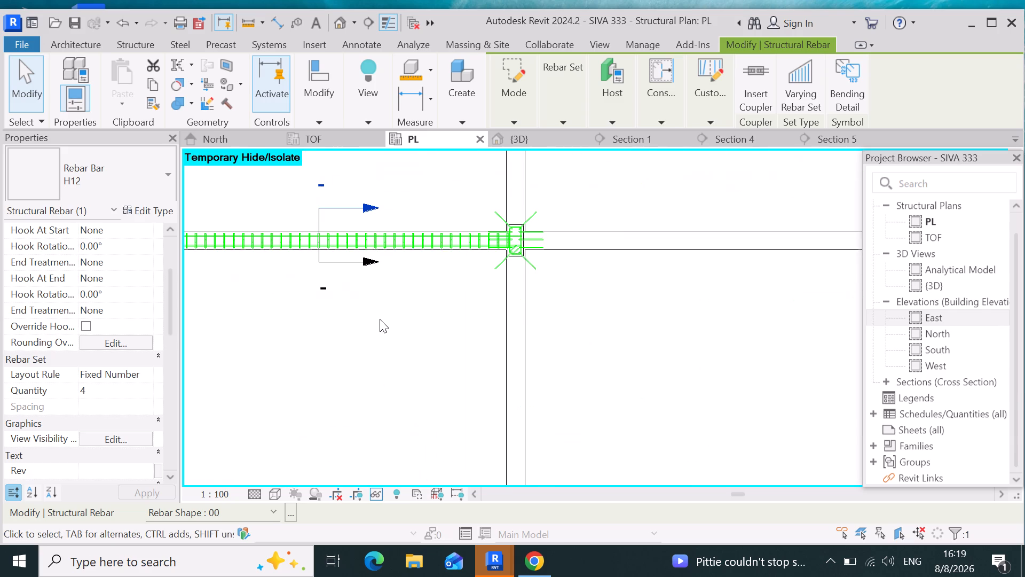
pyautogui.scroll(-10, 358, 387)
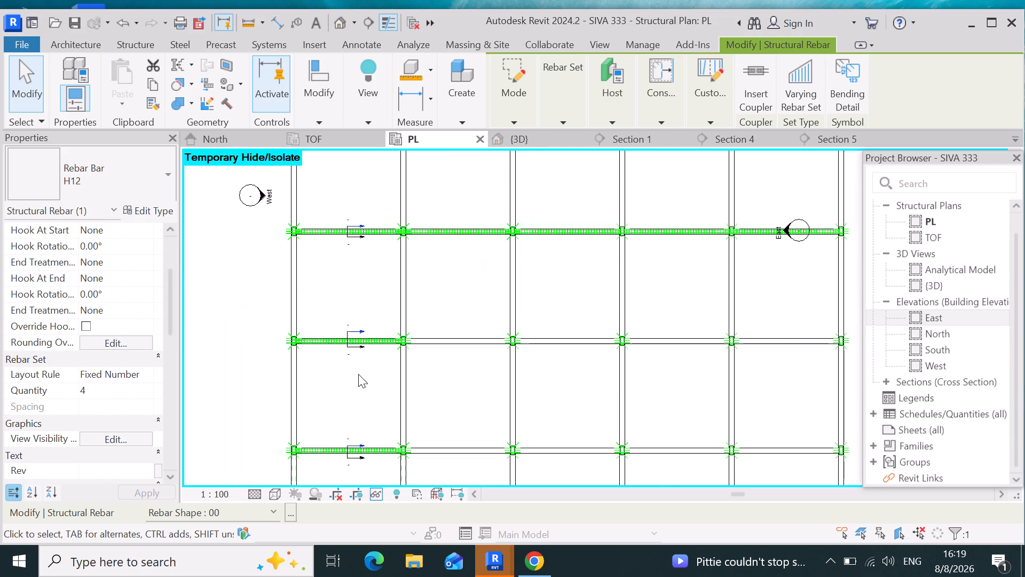
pyautogui.scroll(-4, 356, 383)
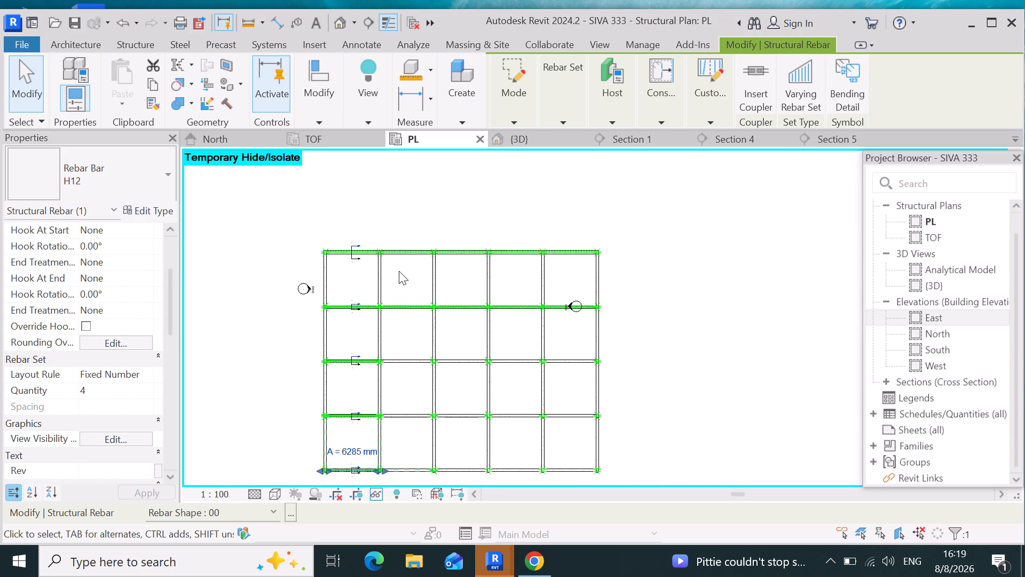
pyautogui.scroll(4, 399, 271)
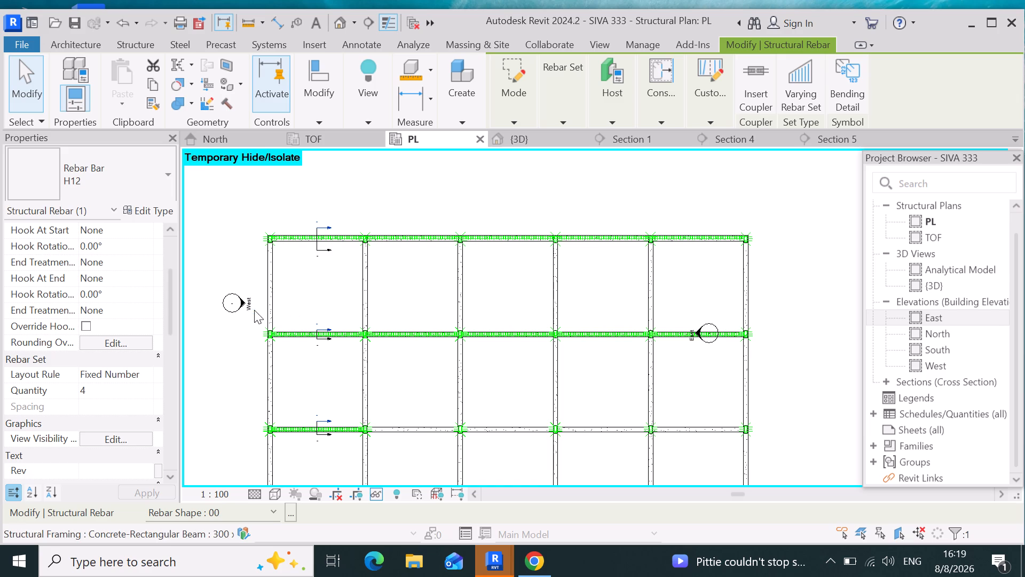
# Close the Section 5, Section 4 and Section 1 views, keeping the PL plan open.
pyautogui.scroll(-3, 440, 297)
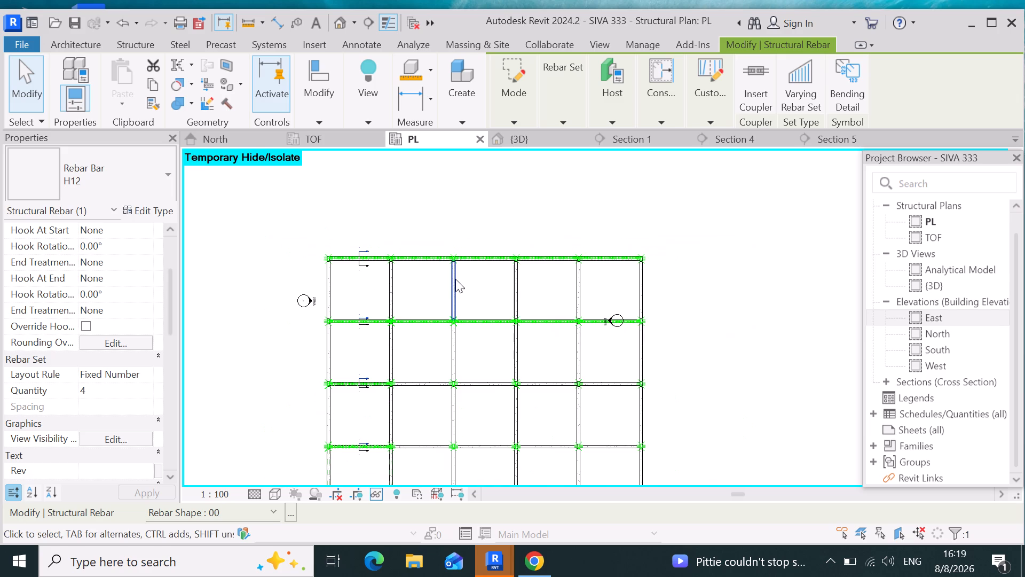
pyautogui.scroll(11, 343, 215)
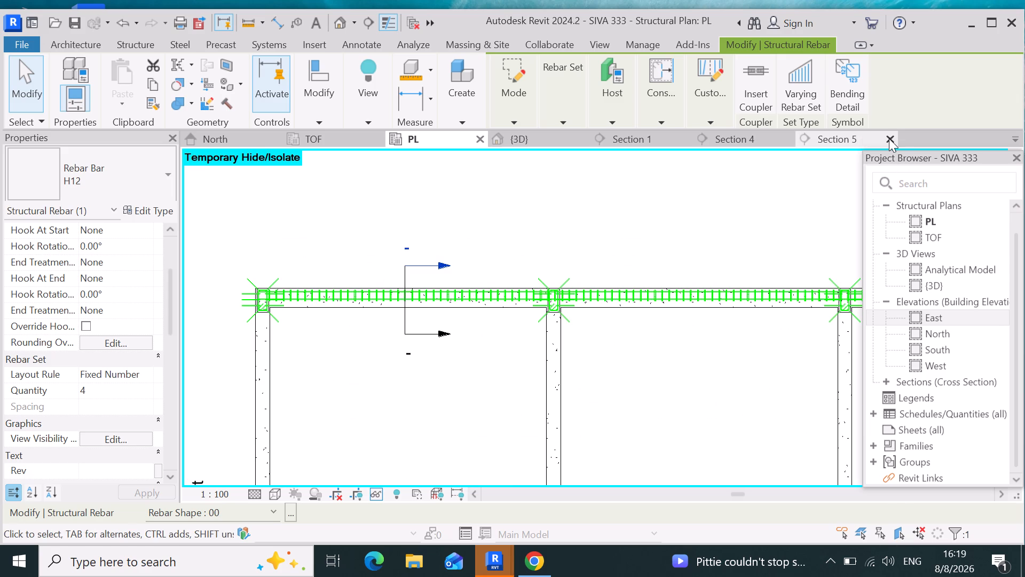
pyautogui.click(889, 137)
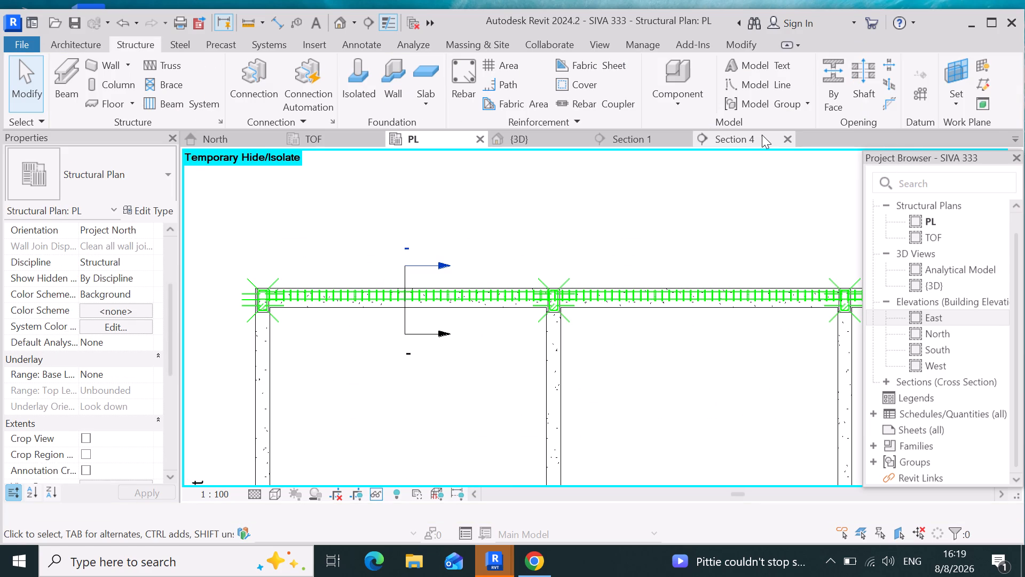
pyautogui.click(783, 138)
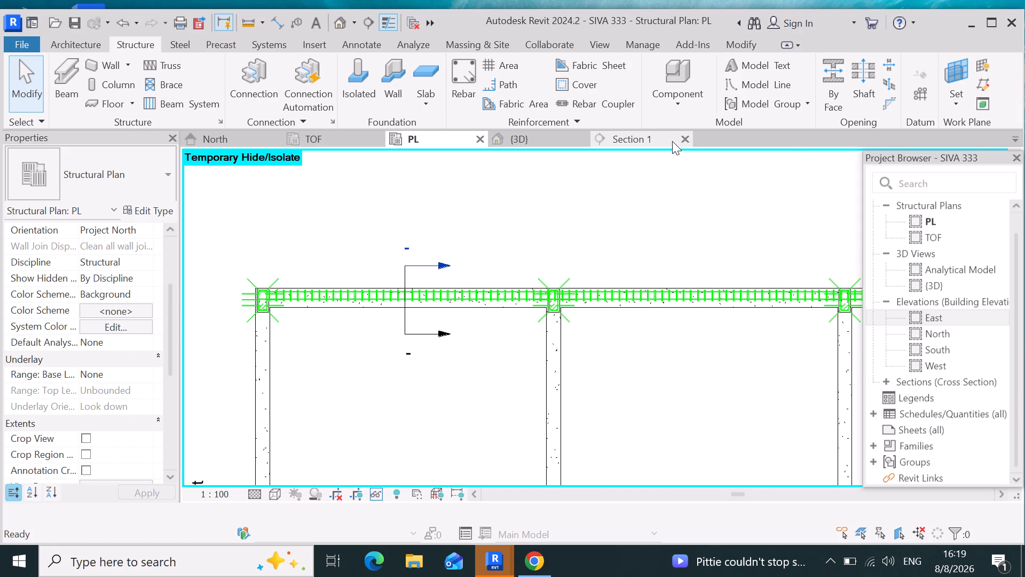
pyautogui.click(680, 142)
# Draw a north-facing cross section across the westernmost north-south beam in the northernmost bay of the PL plan.
pyautogui.scroll(-7, 583, 247)
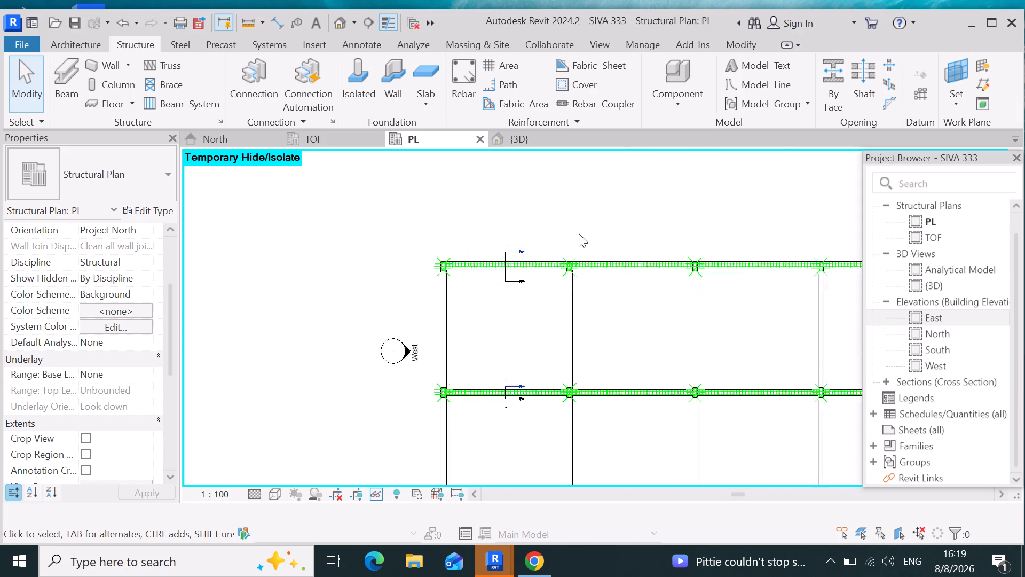
pyautogui.scroll(-1, 579, 233)
pyautogui.scroll(-6, 517, 272)
pyautogui.scroll(4, 533, 403)
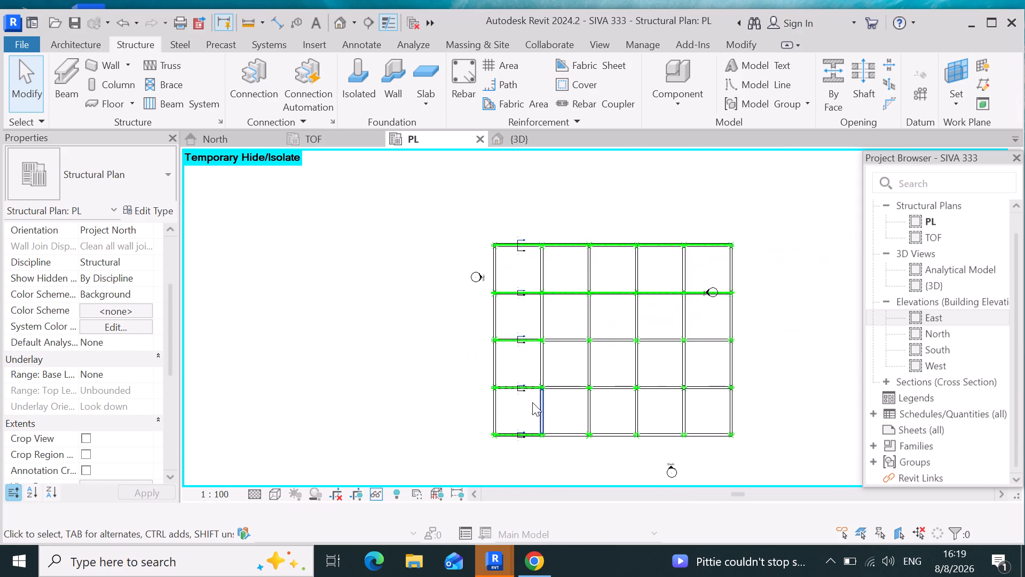
pyautogui.scroll(-3, 502, 266)
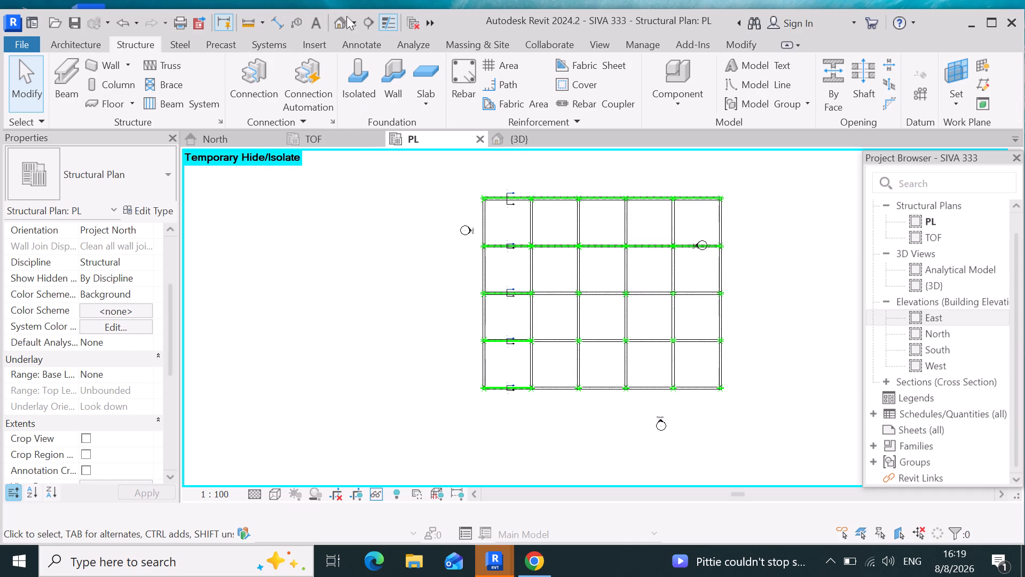
pyautogui.click(368, 20)
pyautogui.scroll(1, 500, 221)
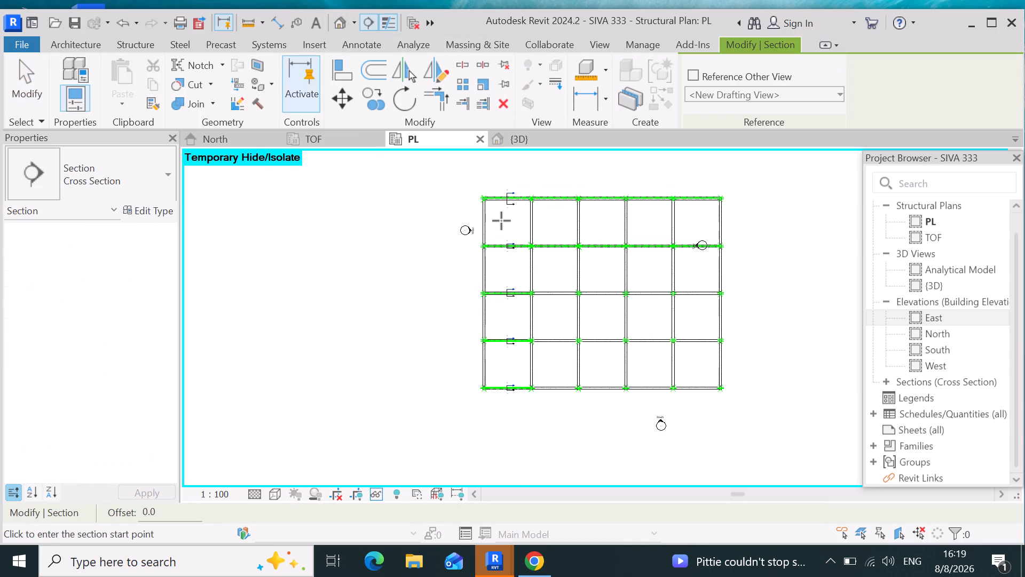
pyautogui.scroll(9, 501, 221)
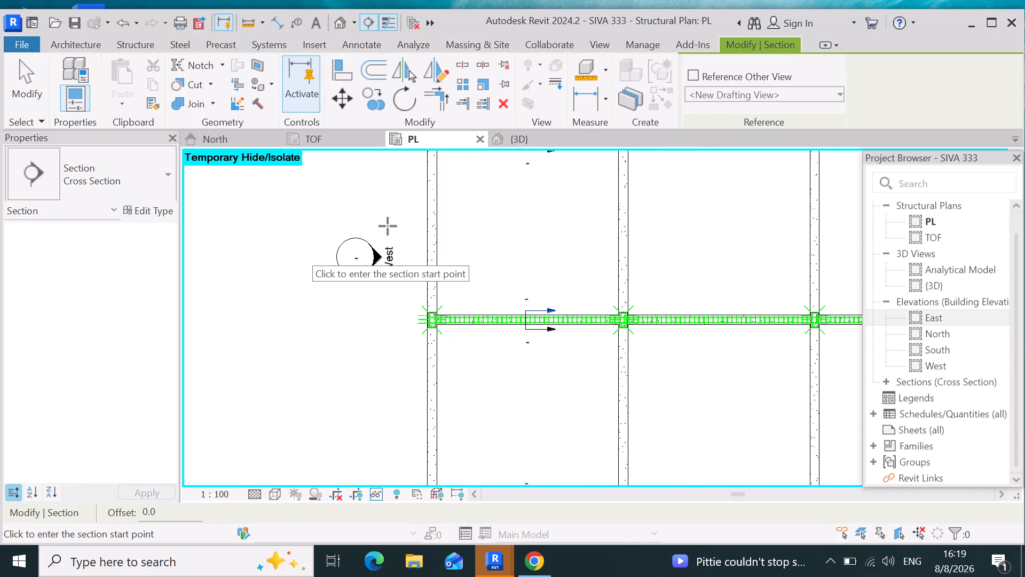
pyautogui.click(388, 225)
pyautogui.click(479, 224)
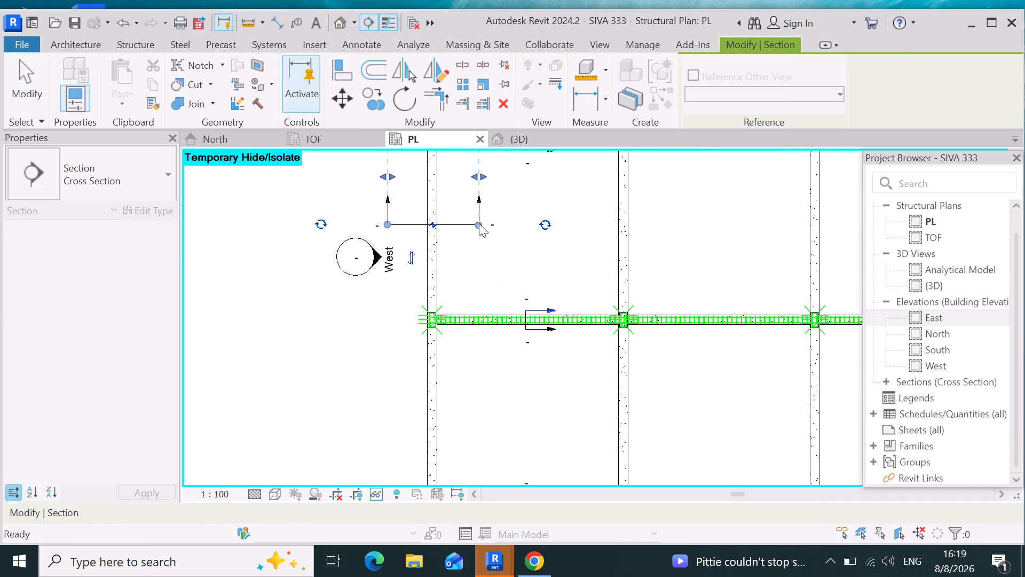
# Shorten the new section's view depth so it stops short of the northernmost beam row.
pyautogui.scroll(-8, 480, 243)
pyautogui.scroll(7, 478, 222)
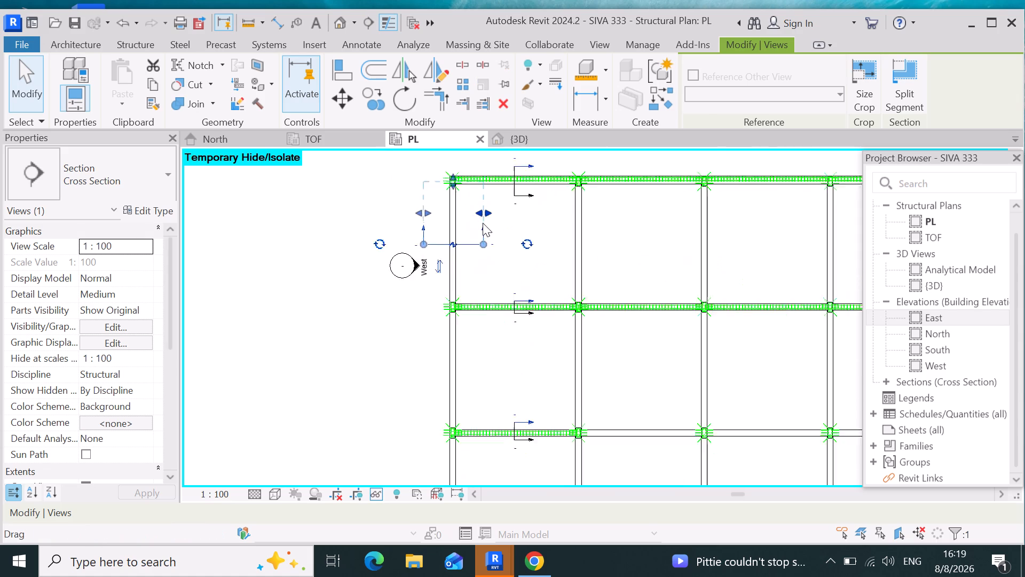
pyautogui.moveTo(445, 172); pyautogui.dragTo(447, 191)
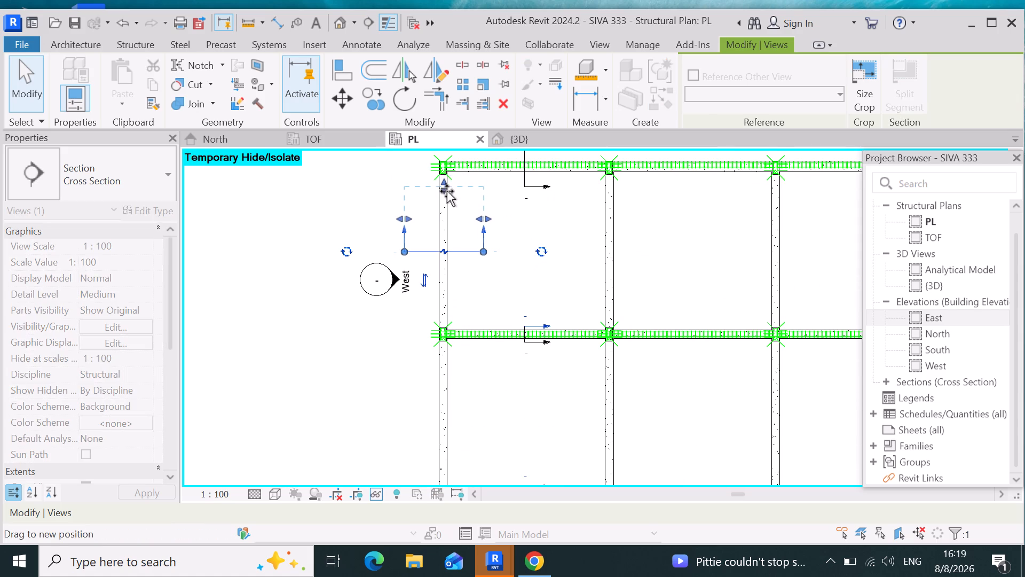
pyautogui.moveTo(447, 191); pyautogui.dragTo(447, 200)
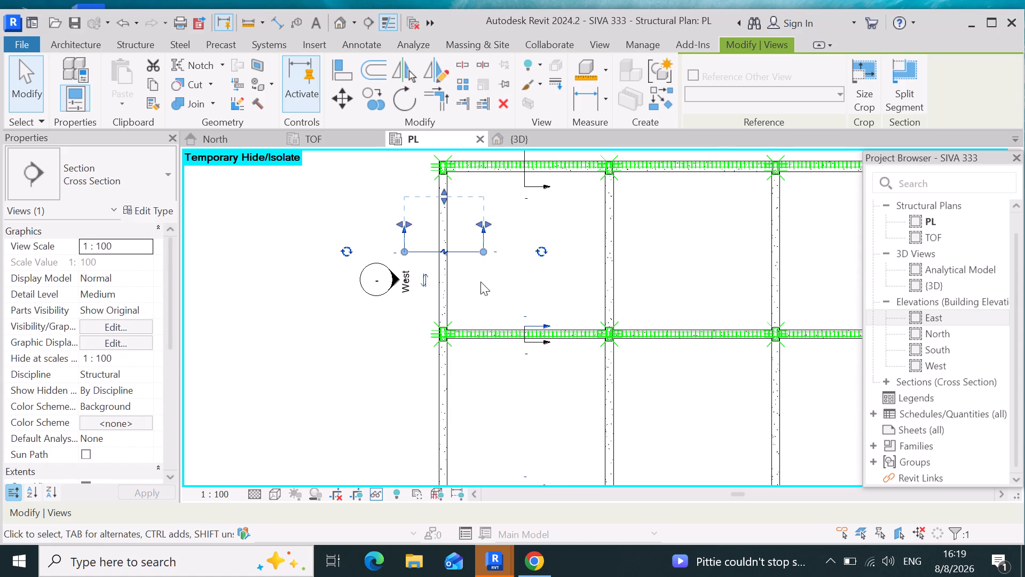
# Open the new section's view and temporarily hide the grid 6 line over the beam.
pyautogui.scroll(-1, 478, 268)
pyautogui.rightClick(462, 315)
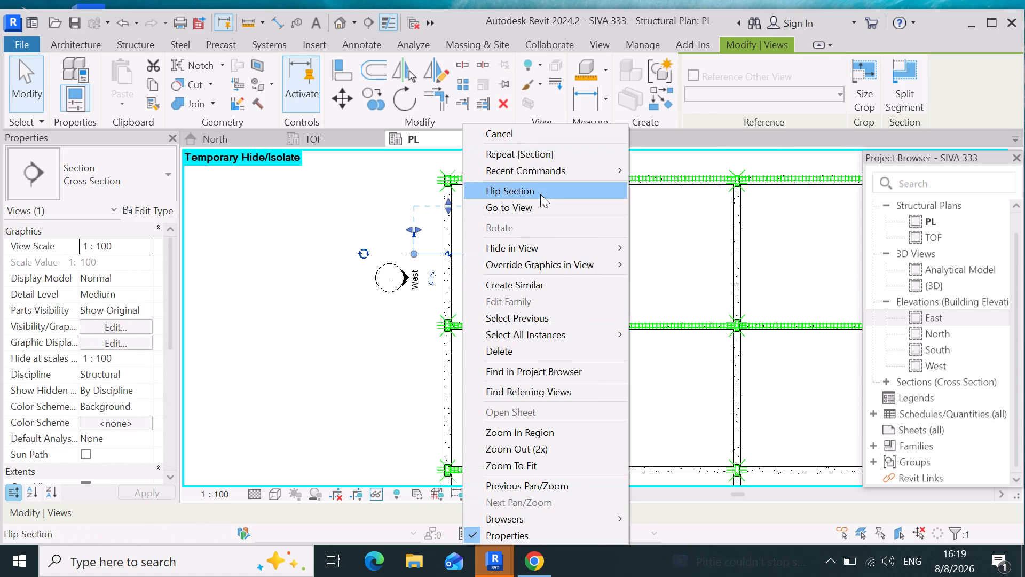
pyautogui.click(539, 207)
pyautogui.scroll(3, 625, 348)
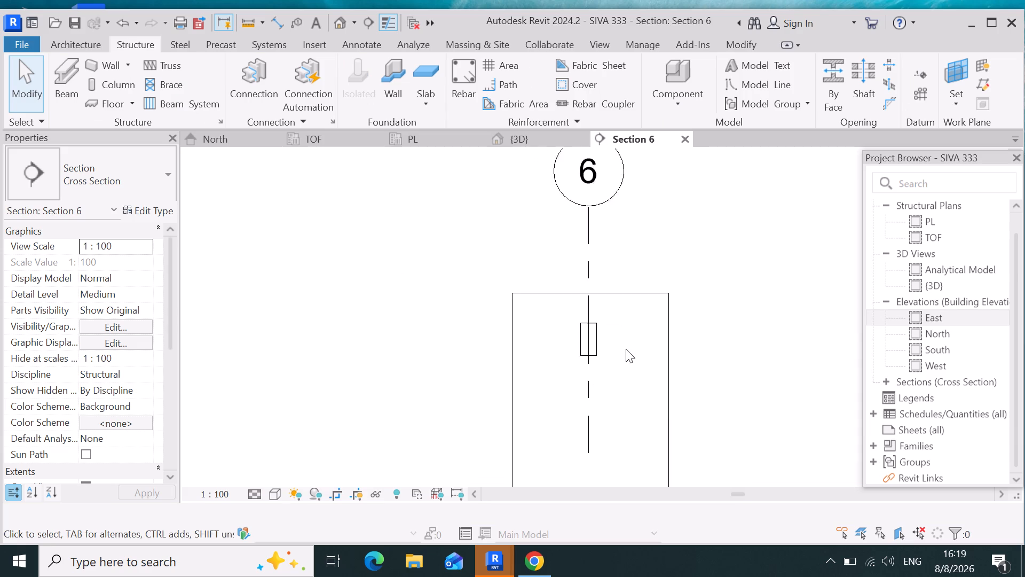
pyautogui.scroll(-3, 606, 384)
pyautogui.moveTo(710, 284); pyautogui.dragTo(538, 263)
pyautogui.write('hh')
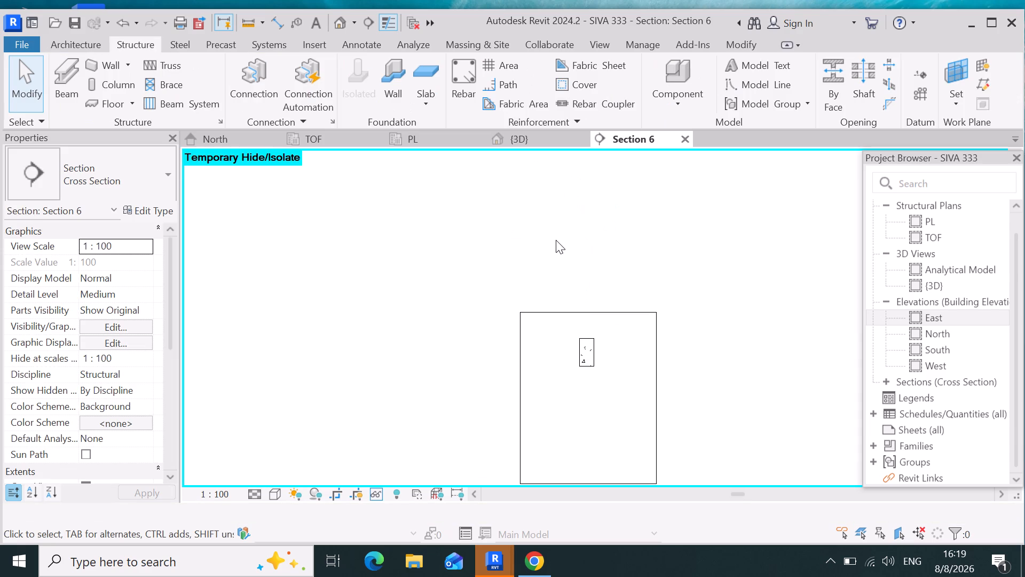
# Check the rebar cover assigned to the 300 x 600mm concrete beam and review the Rebar Cover Settings list.
pyautogui.scroll(4, 601, 302)
pyautogui.scroll(3, 561, 458)
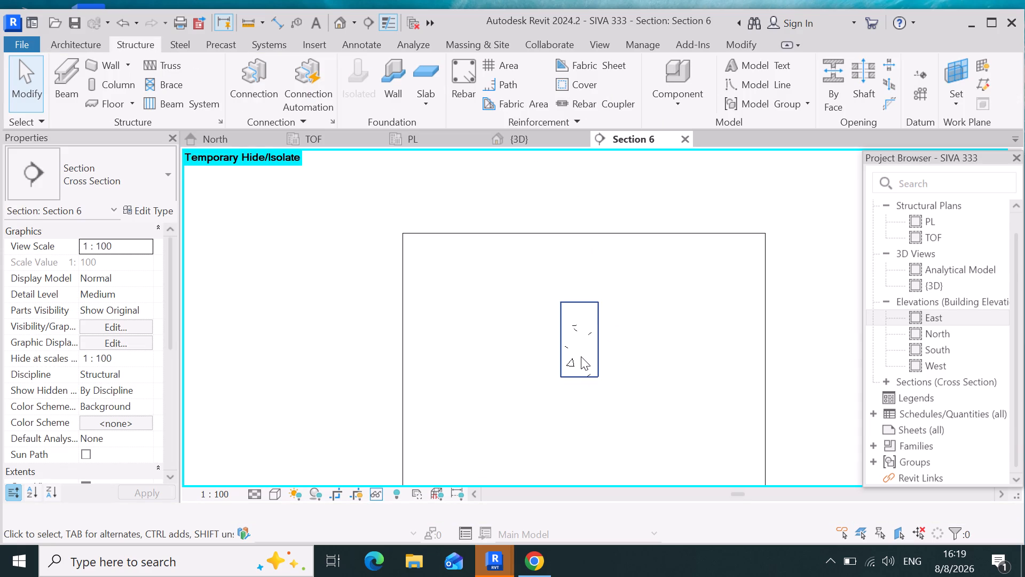
pyautogui.click(581, 355)
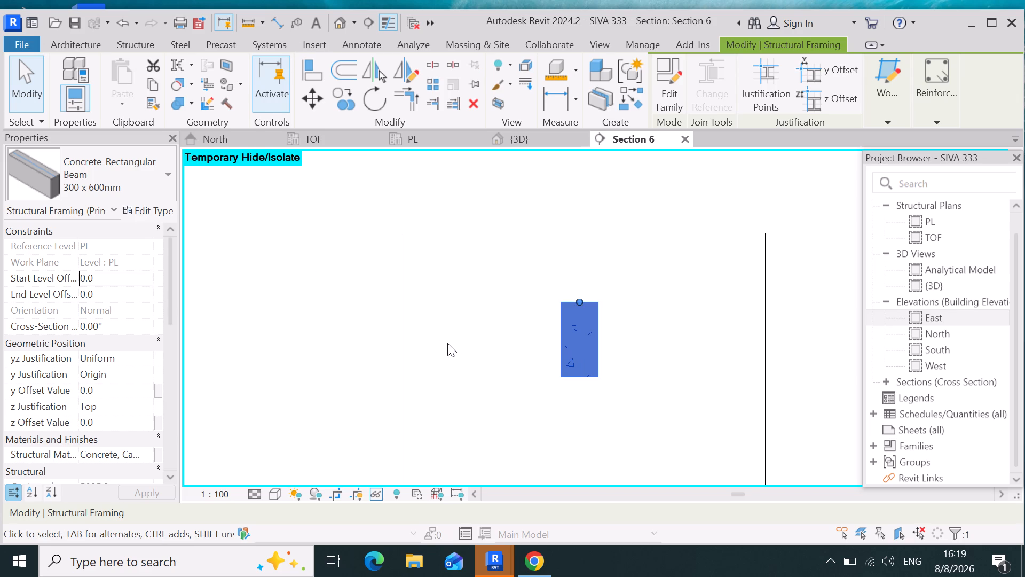
pyautogui.rightClick(632, 199)
pyautogui.scroll(1, 566, 201)
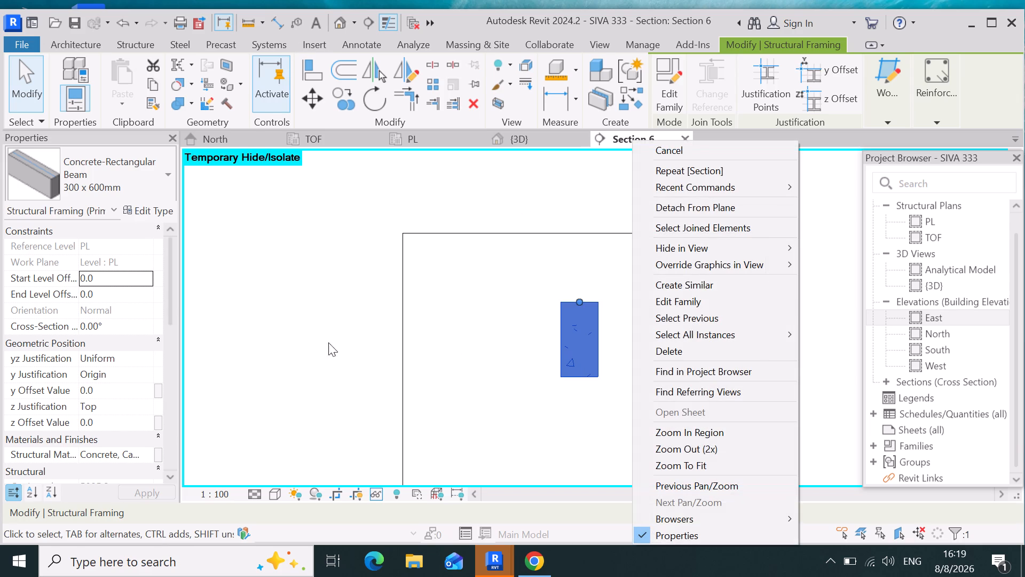
pyautogui.click(146, 48)
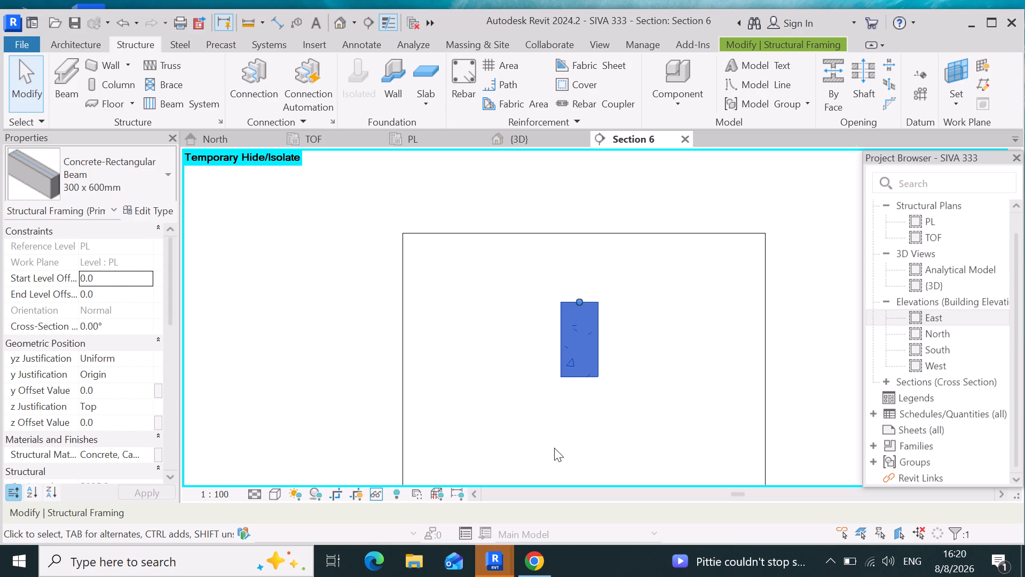
pyautogui.click(729, 387)
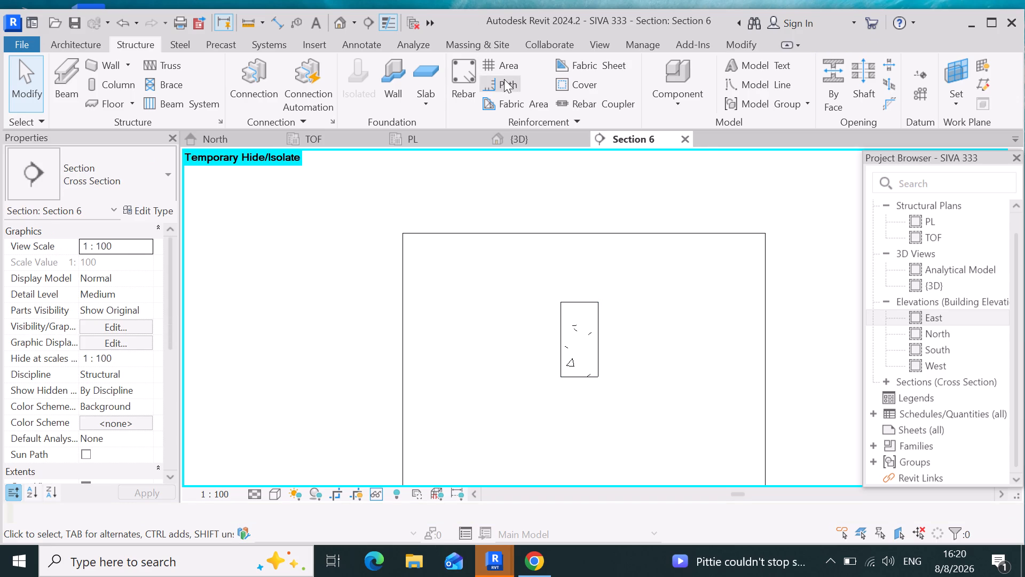
pyautogui.click(571, 76)
pyautogui.click(563, 331)
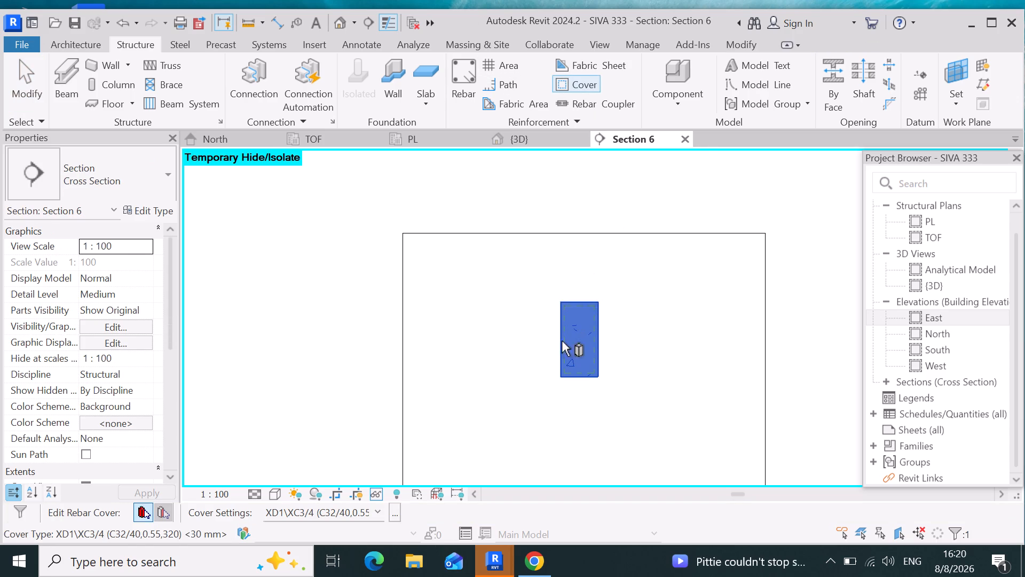
pyautogui.click(390, 511)
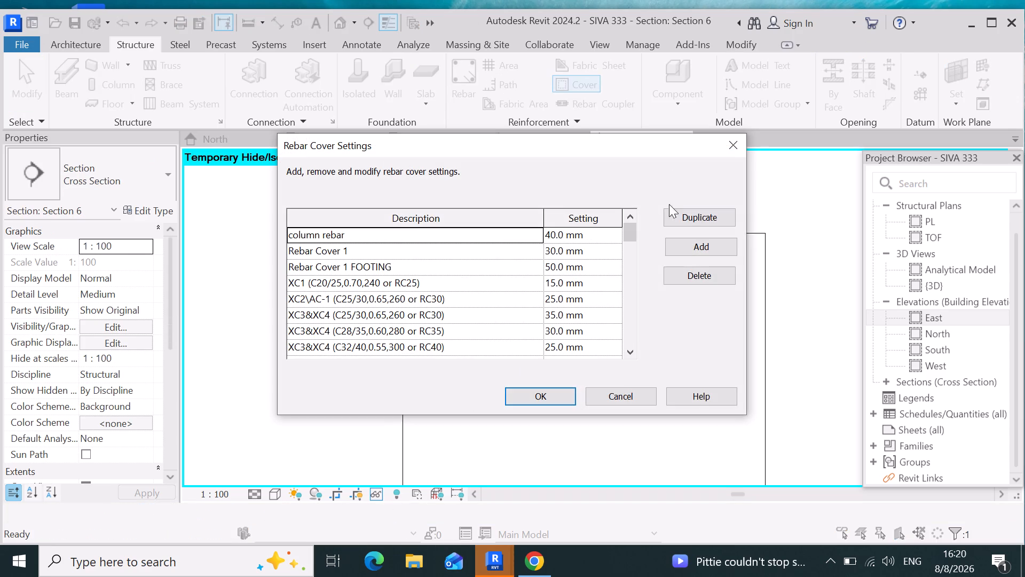
pyautogui.click(616, 244)
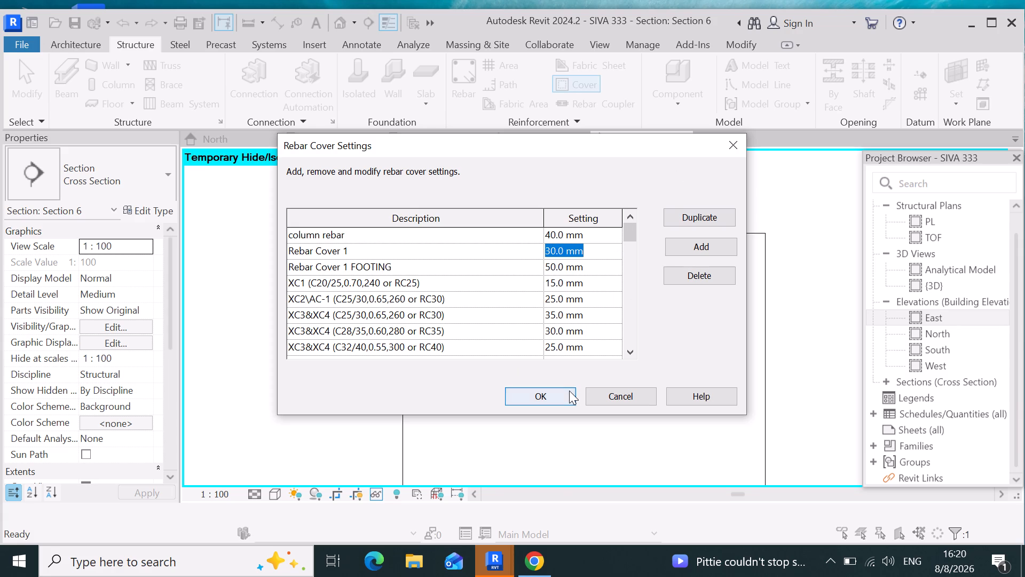
pyautogui.click(568, 389)
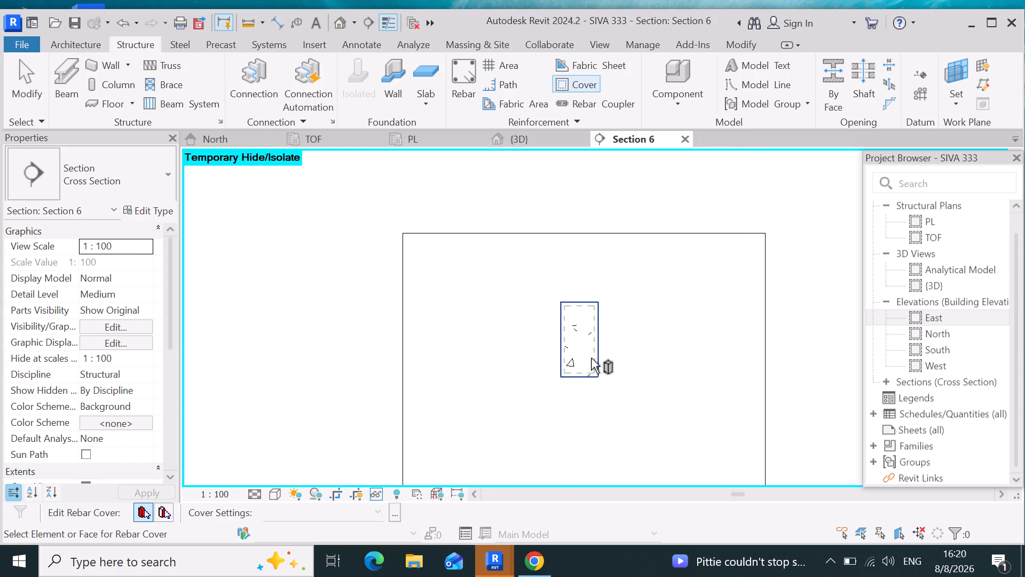
pyautogui.click(591, 358)
# Place an H12 stirrup of shape M_T1 in the beam section, on the current work plane and parallel to it.
pyautogui.doubleClick(461, 75)
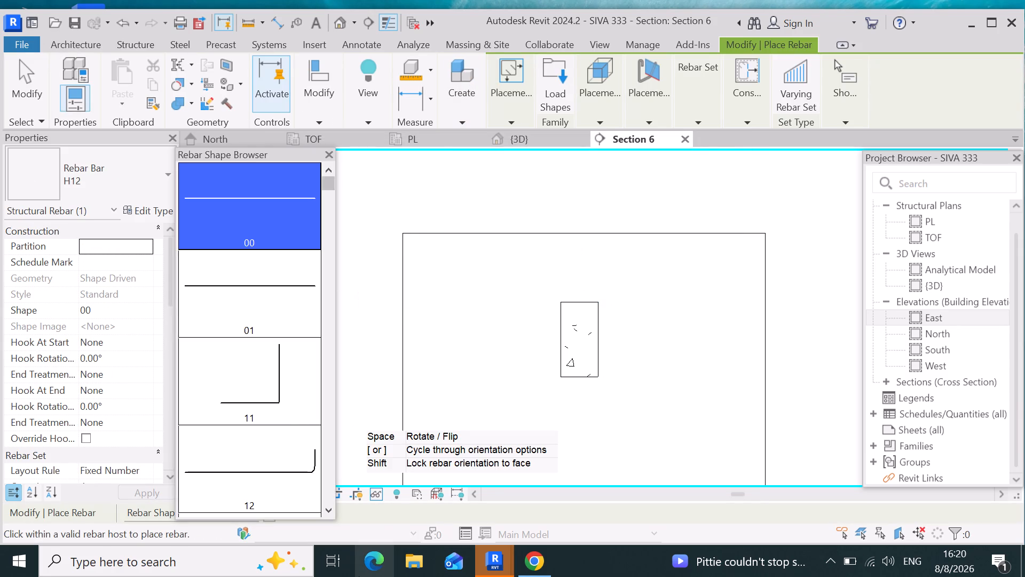
pyautogui.moveTo(332, 511); pyautogui.dragTo(331, 511)
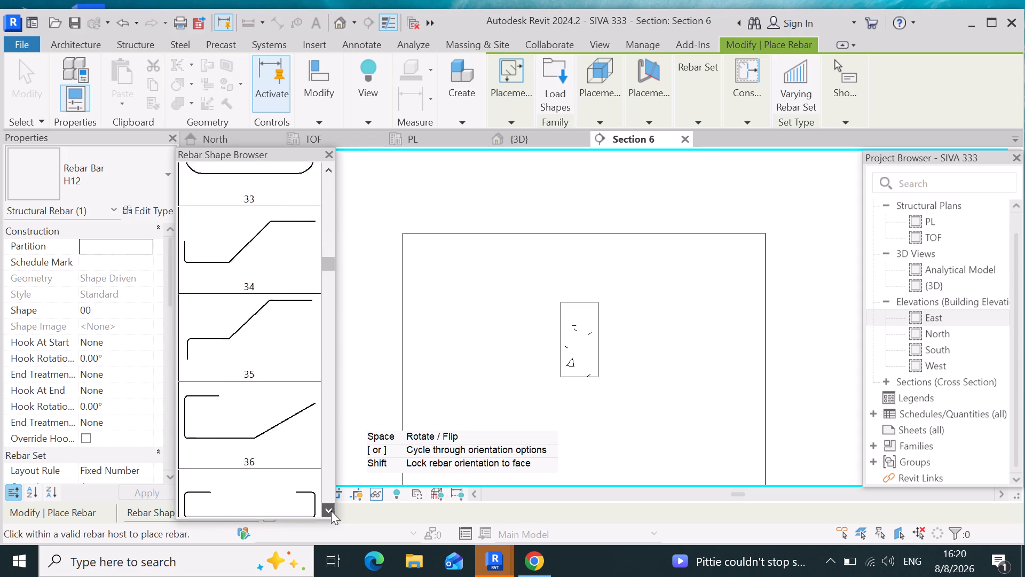
pyautogui.moveTo(331, 511); pyautogui.dragTo(168, 243)
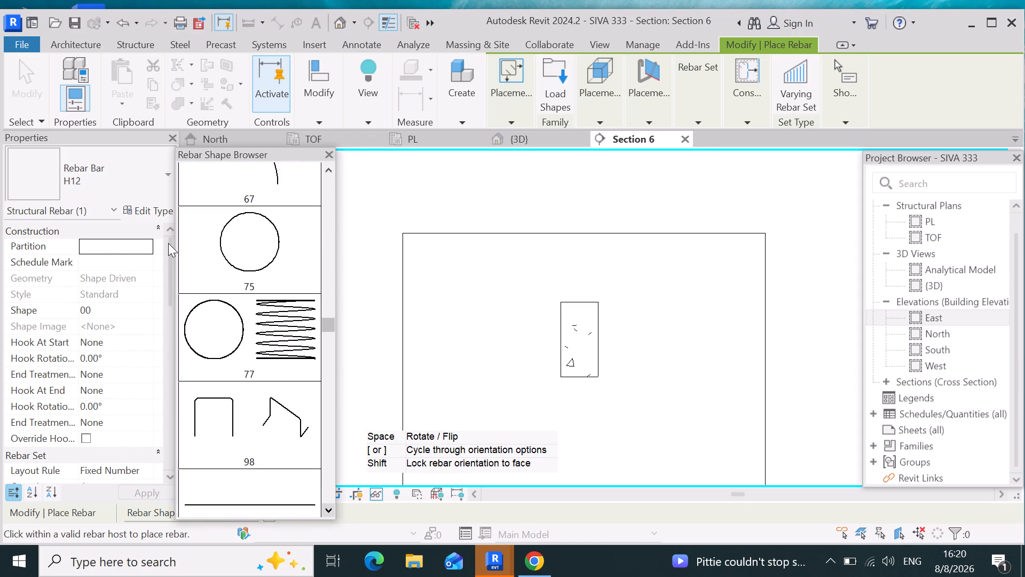
pyautogui.moveTo(168, 243); pyautogui.dragTo(228, 333)
pyautogui.scroll(13, 168, 241)
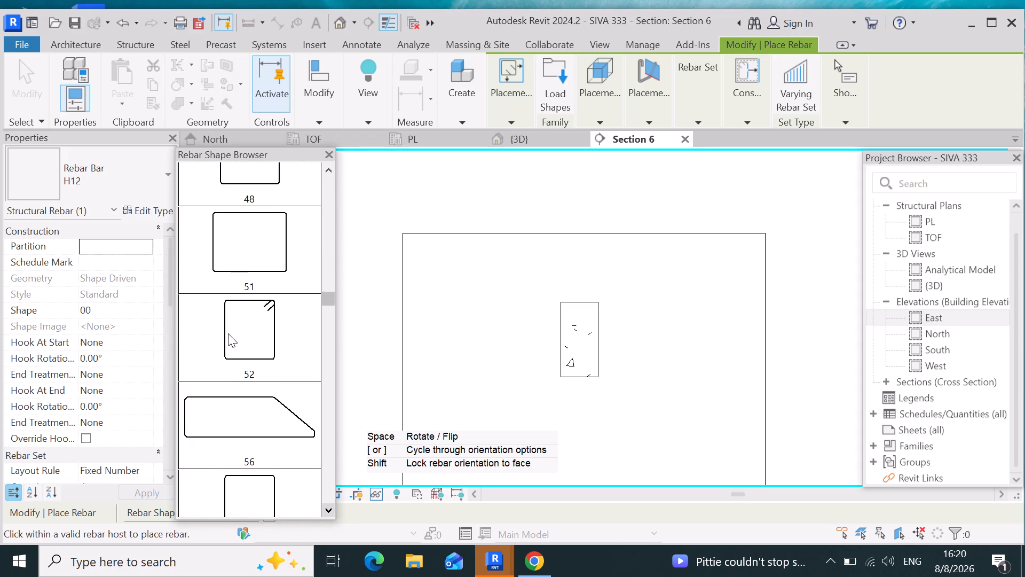
pyautogui.moveTo(228, 333); pyautogui.dragTo(226, 331)
pyautogui.scroll(20, 227, 333)
pyautogui.scroll(4, 227, 333)
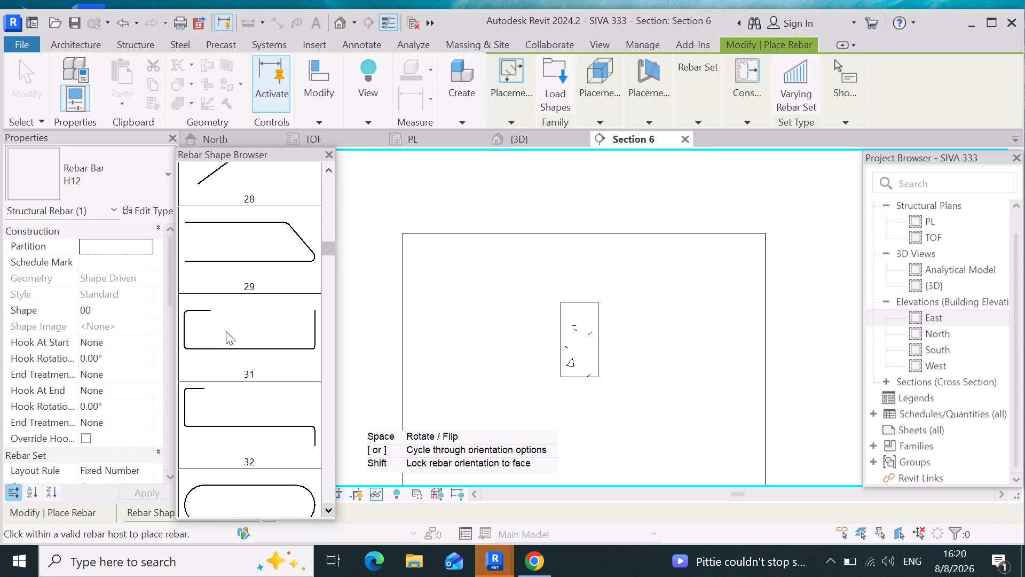
pyautogui.scroll(8, 226, 331)
pyautogui.moveTo(226, 331); pyautogui.dragTo(209, 315)
pyautogui.scroll(-20, 226, 331)
pyautogui.scroll(-2, 226, 331)
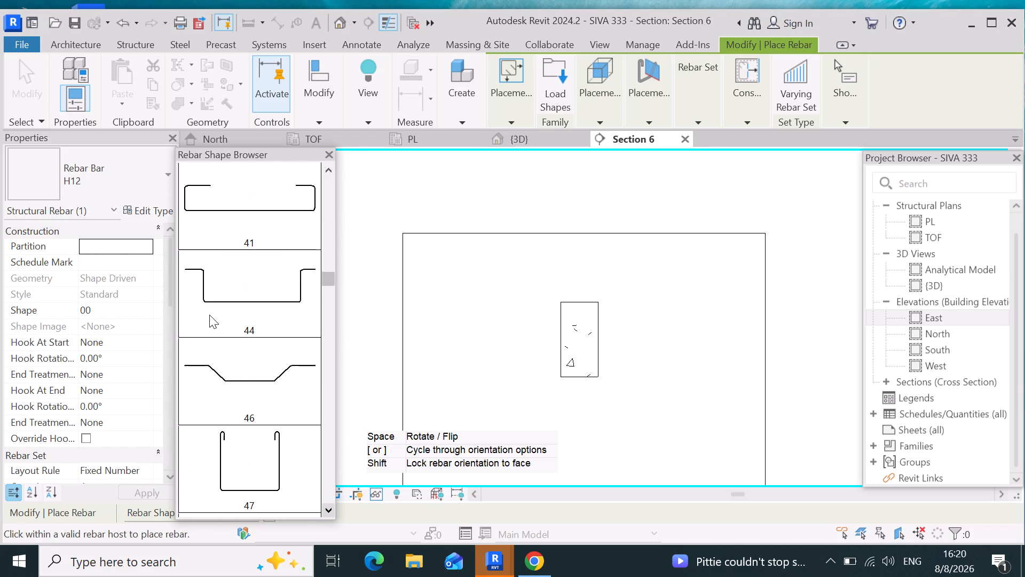
pyautogui.scroll(-16, 209, 315)
pyautogui.moveTo(209, 315); pyautogui.dragTo(209, 302)
pyautogui.scroll(3, 209, 303)
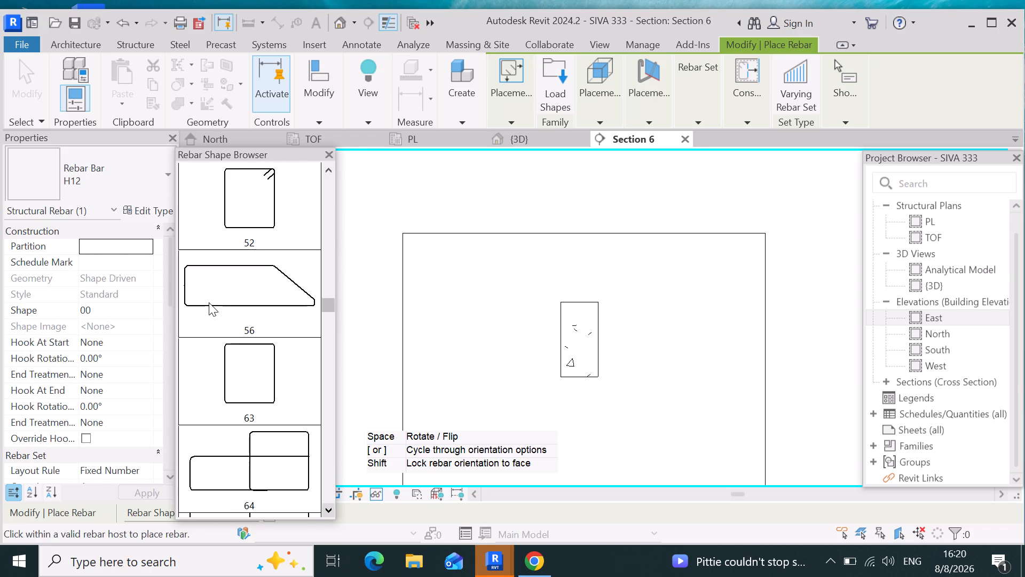
pyautogui.moveTo(209, 302); pyautogui.dragTo(208, 298)
pyautogui.scroll(19, 209, 301)
pyautogui.moveTo(208, 298); pyautogui.dragTo(250, 262)
pyautogui.scroll(-19, 265, 285)
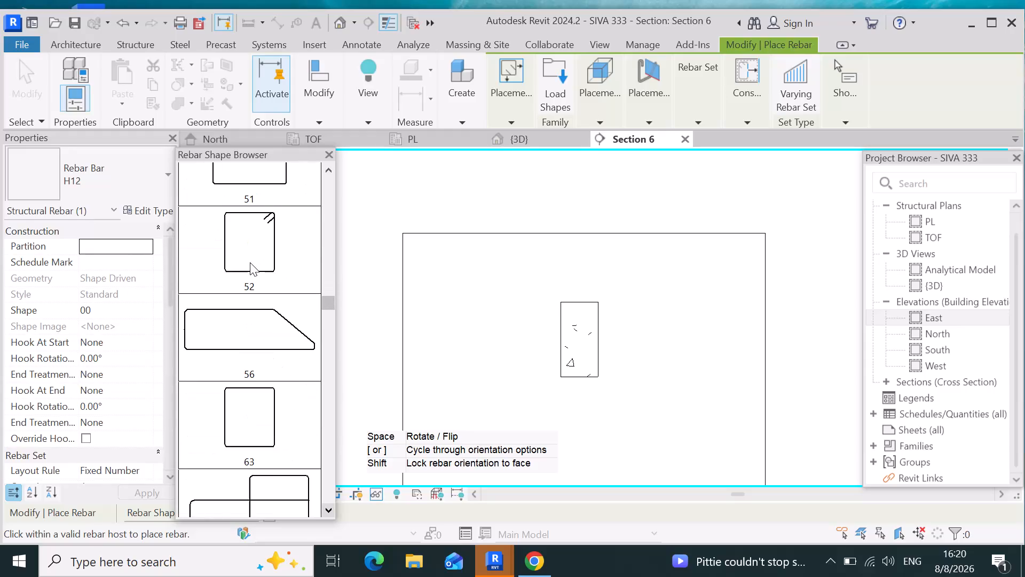
pyautogui.moveTo(250, 262); pyautogui.dragTo(249, 262)
pyautogui.scroll(3, 250, 262)
pyautogui.scroll(-11, 250, 262)
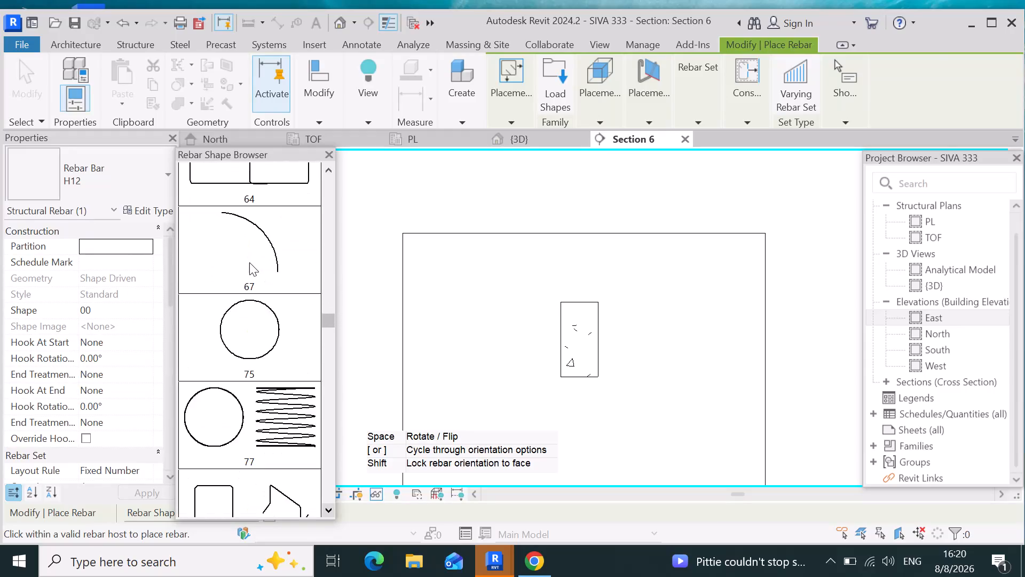
pyautogui.scroll(-12, 249, 262)
pyautogui.moveTo(249, 262); pyautogui.dragTo(242, 266)
pyautogui.scroll(-20, 249, 262)
pyautogui.scroll(-3, 249, 262)
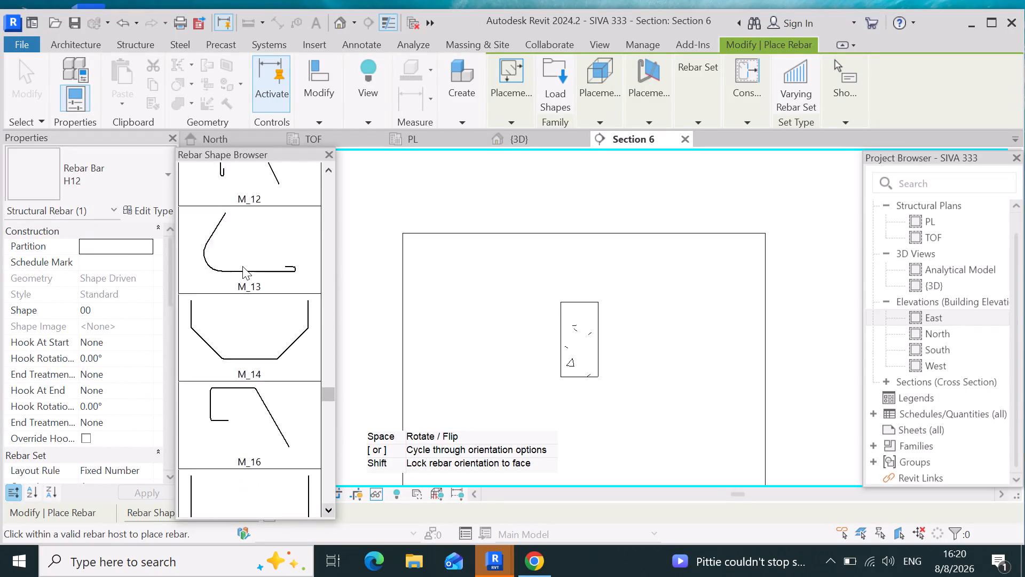
pyautogui.scroll(-8, 242, 266)
pyautogui.moveTo(242, 266); pyautogui.dragTo(218, 295)
pyautogui.scroll(-20, 228, 288)
pyautogui.scroll(-7, 228, 288)
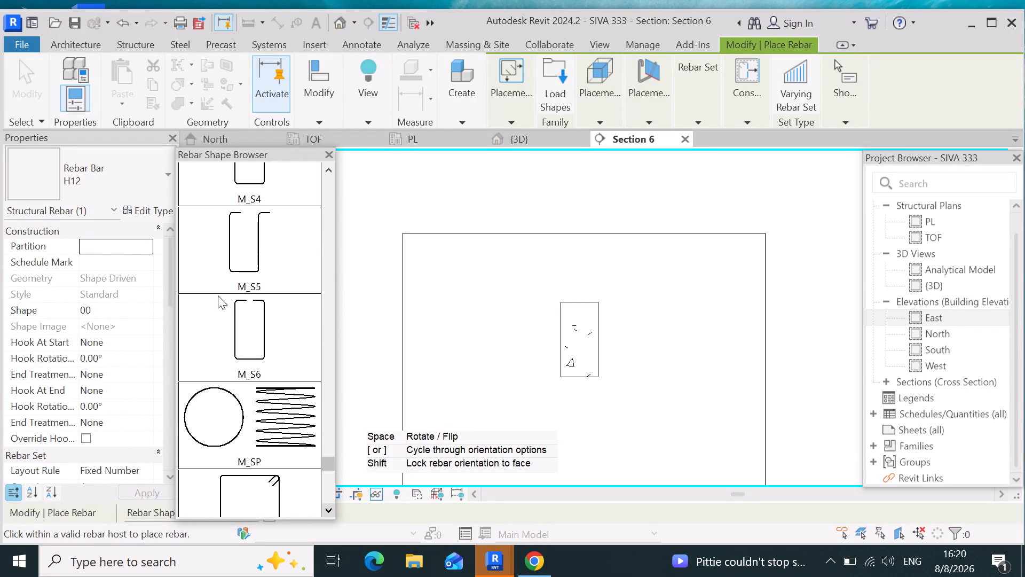
pyautogui.scroll(-2, 218, 295)
pyautogui.moveTo(218, 295); pyautogui.dragTo(231, 394)
pyautogui.scroll(1, 217, 295)
pyautogui.scroll(-2, 231, 394)
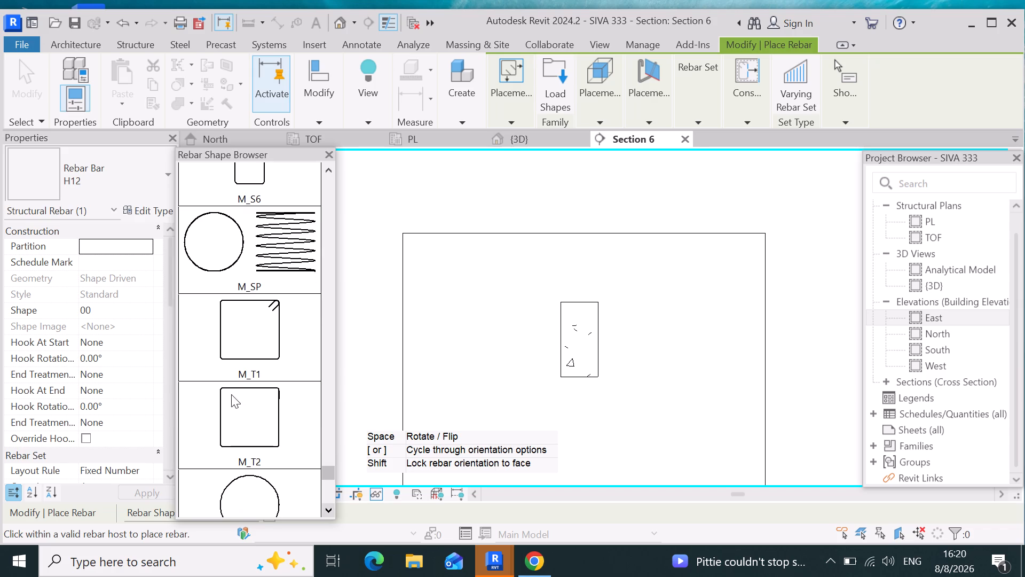
pyautogui.moveTo(231, 394); pyautogui.dragTo(245, 325)
pyautogui.click(262, 418)
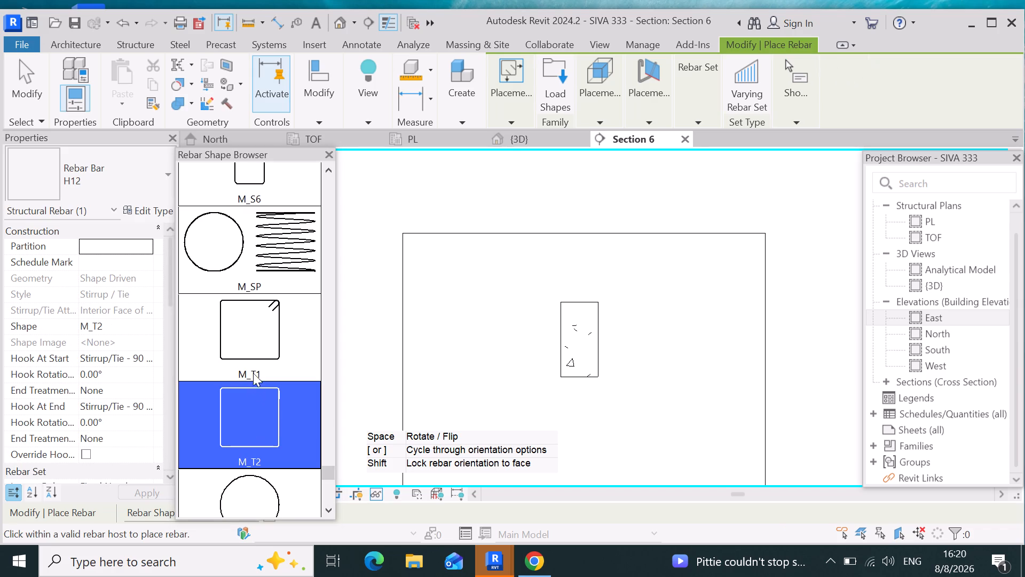
pyautogui.click(246, 325)
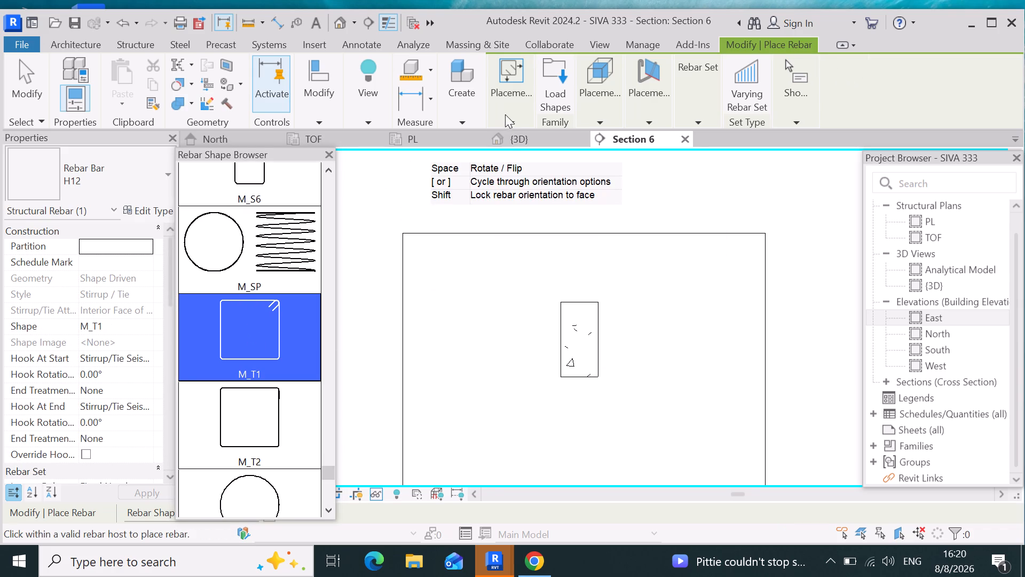
pyautogui.click(507, 121)
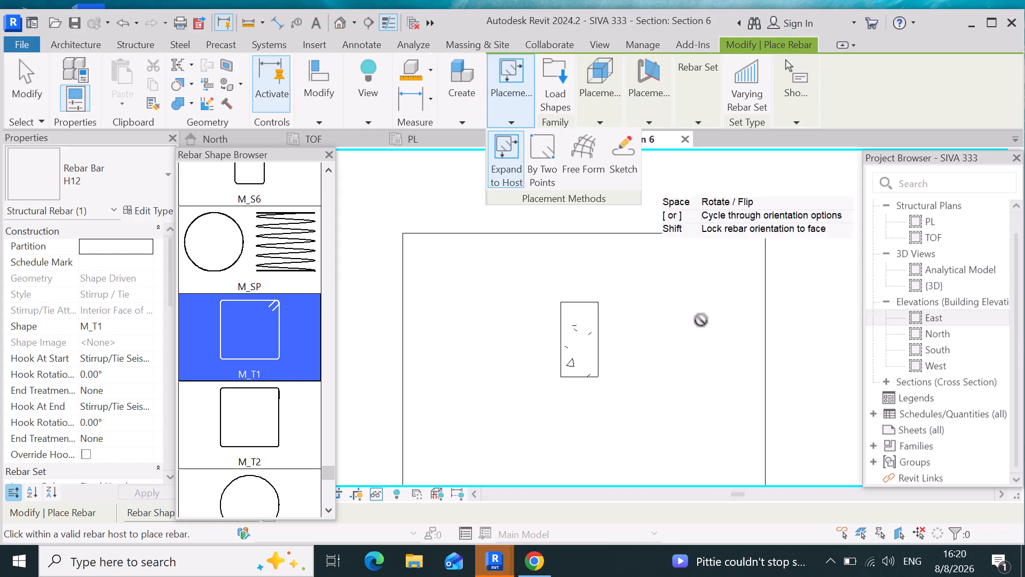
pyautogui.click(712, 348)
pyautogui.click(597, 118)
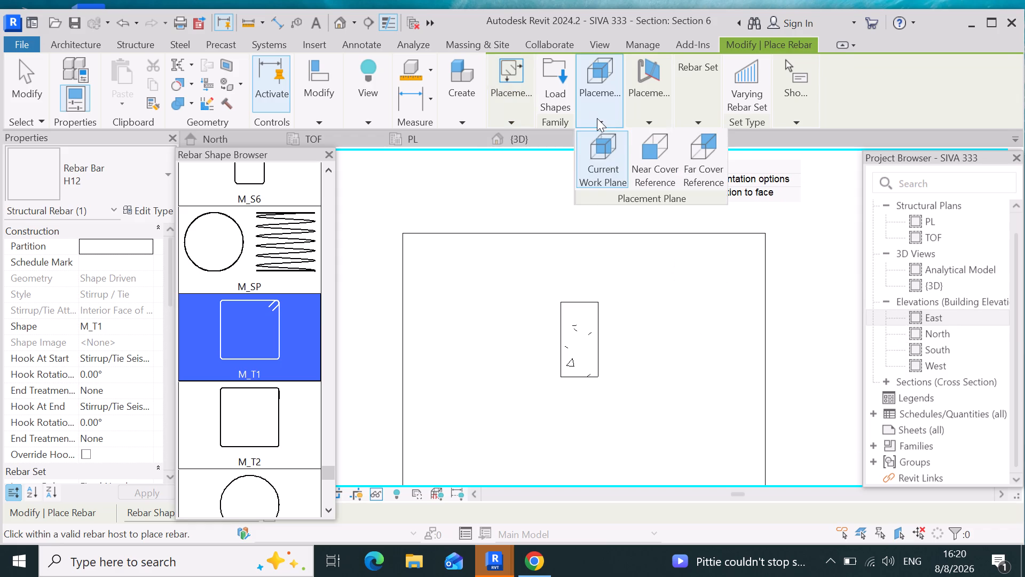
pyautogui.click(598, 170)
pyautogui.click(648, 117)
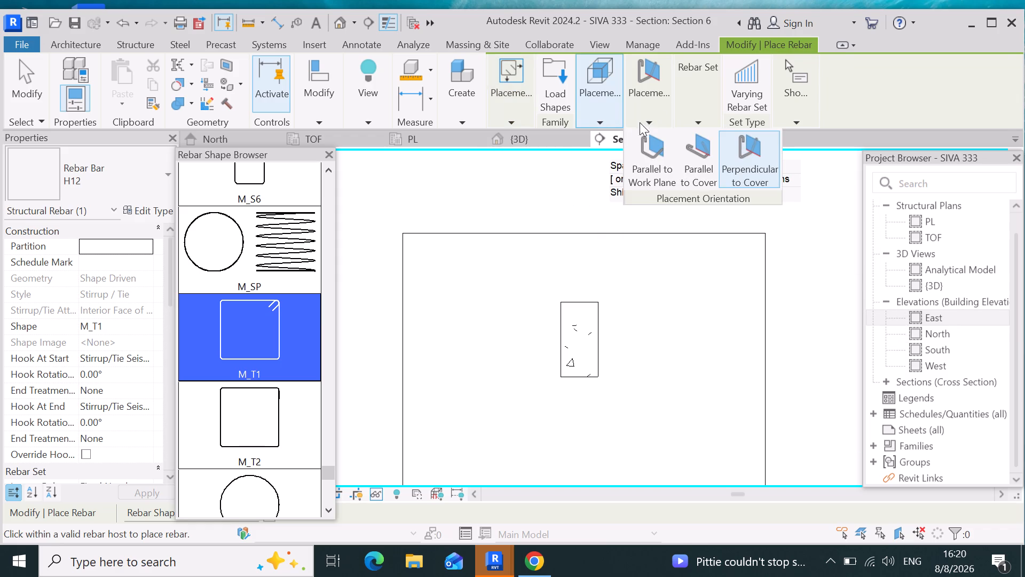
pyautogui.click(658, 151)
pyautogui.click(590, 348)
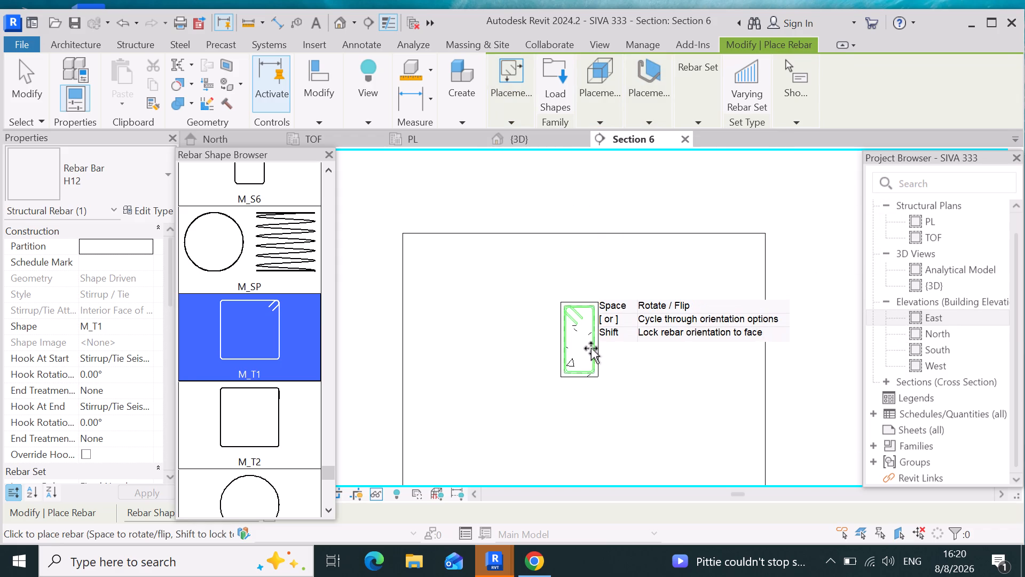
# Place two four-bar sets of straight H12 rebar, shape 00, perpendicular to cover, one along each vertical side inside the stirrup.
pyautogui.moveTo(325, 169); pyautogui.dragTo(325, 167)
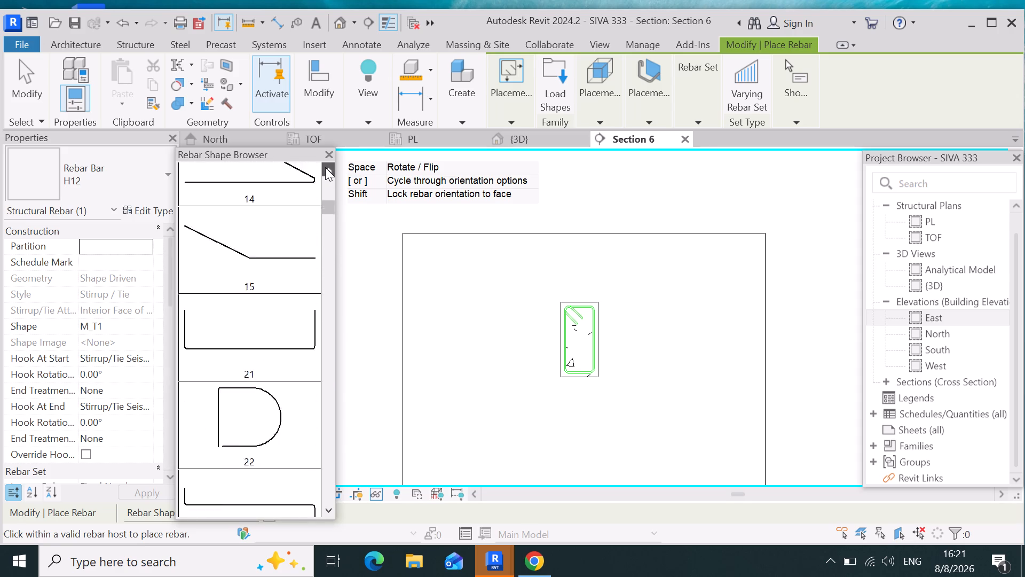
pyautogui.moveTo(325, 167); pyautogui.dragTo(277, 212)
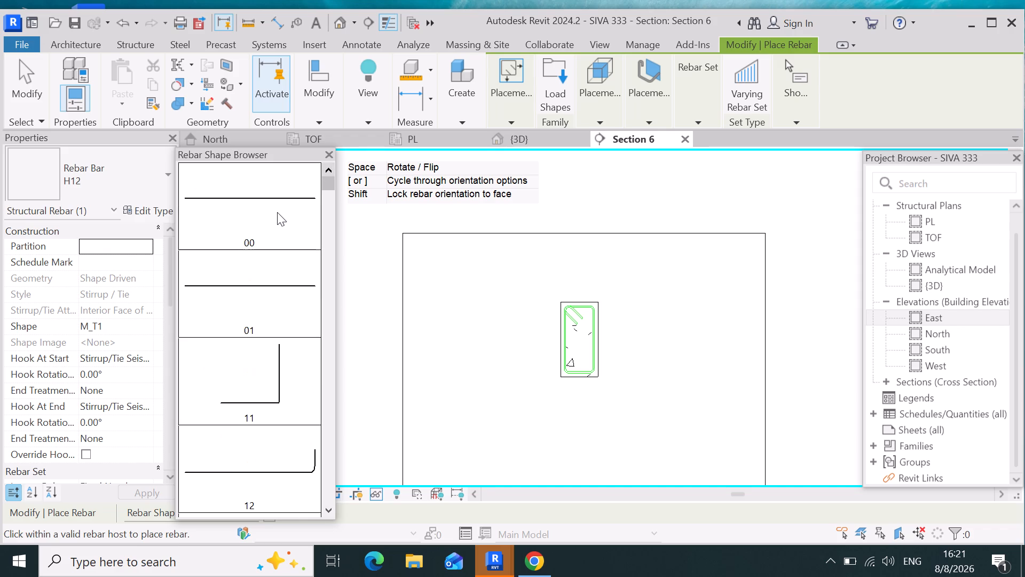
pyautogui.moveTo(277, 212); pyautogui.dragTo(277, 211)
pyautogui.click(262, 197)
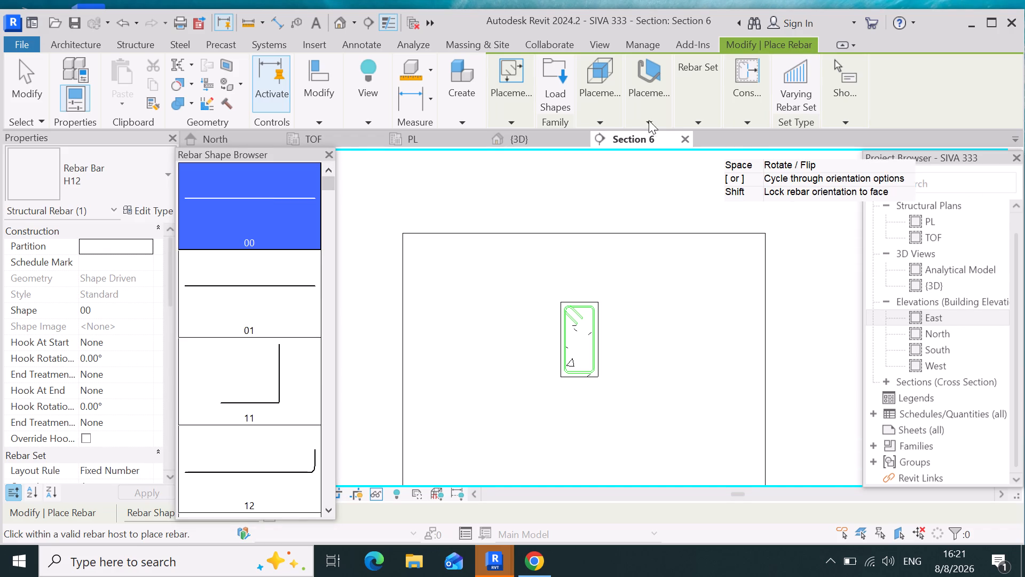
pyautogui.click(604, 124)
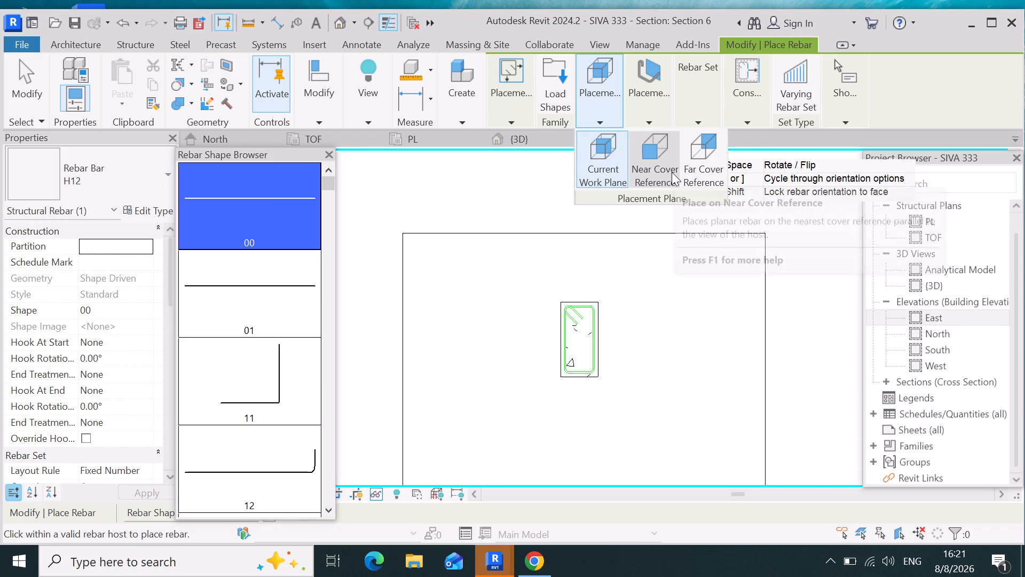
pyautogui.click(596, 176)
pyautogui.click(638, 122)
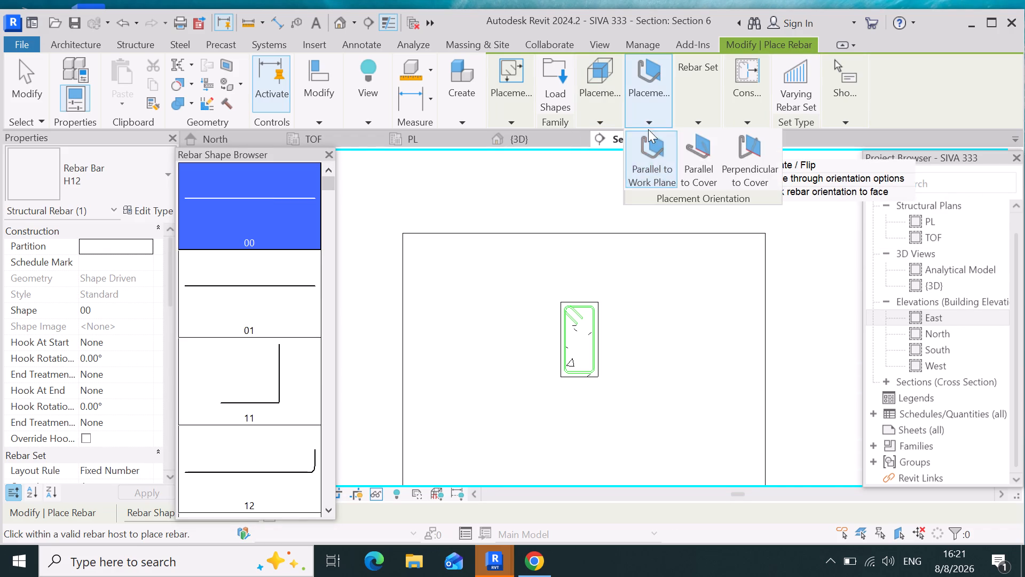
pyautogui.click(744, 152)
pyautogui.scroll(3, 526, 346)
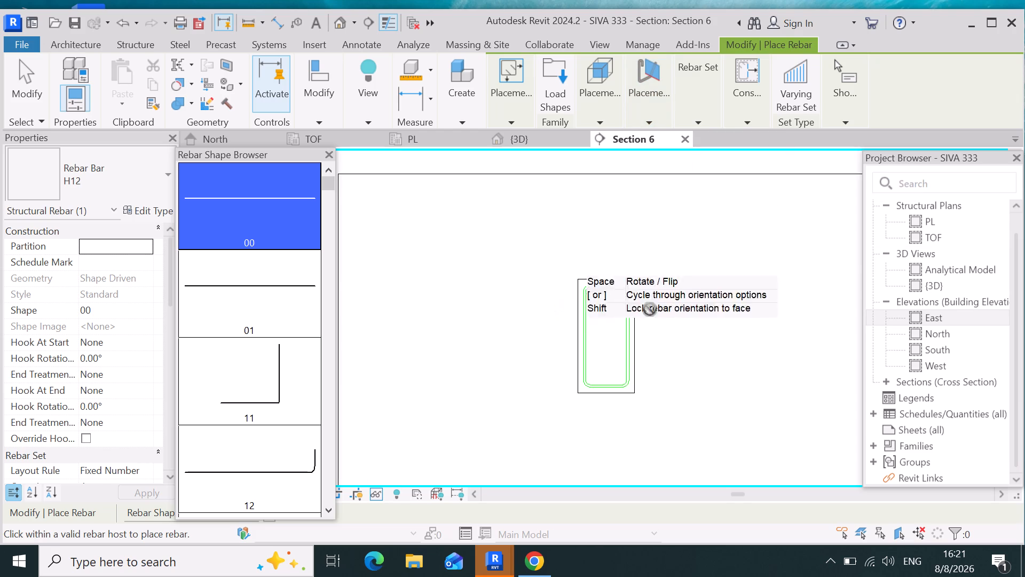
pyautogui.scroll(4, 704, 301)
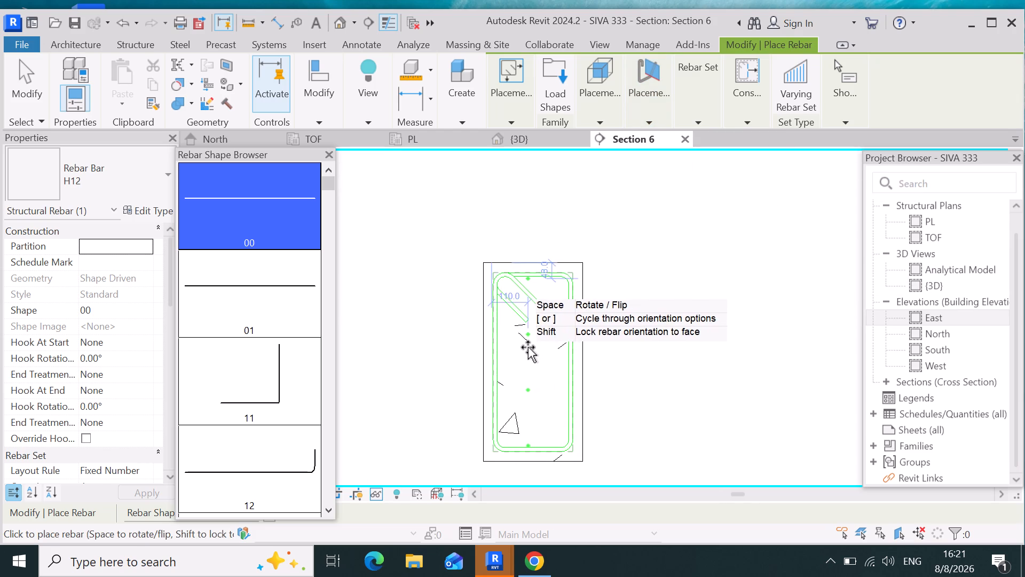
pyautogui.click(504, 356)
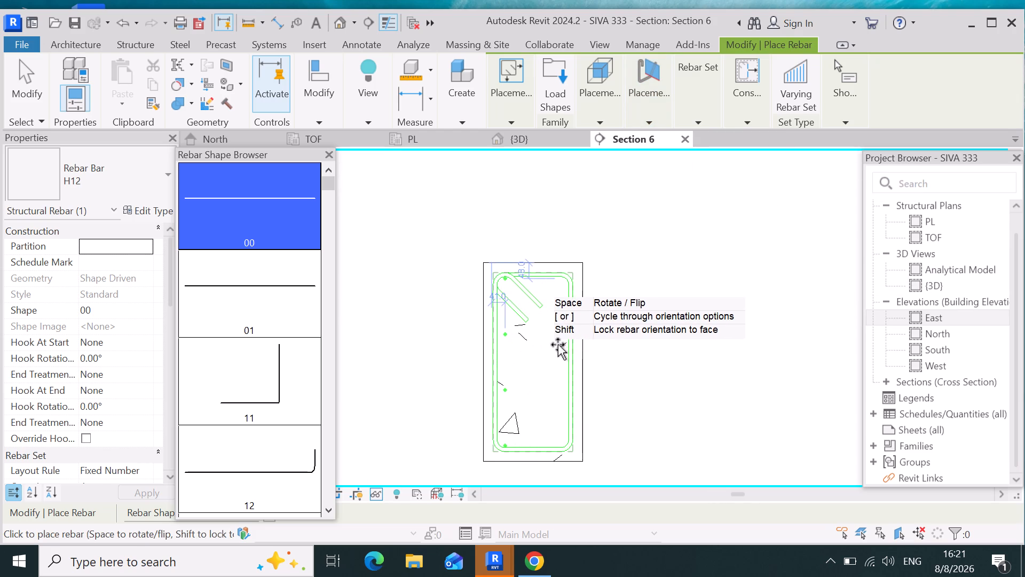
pyautogui.click(560, 344)
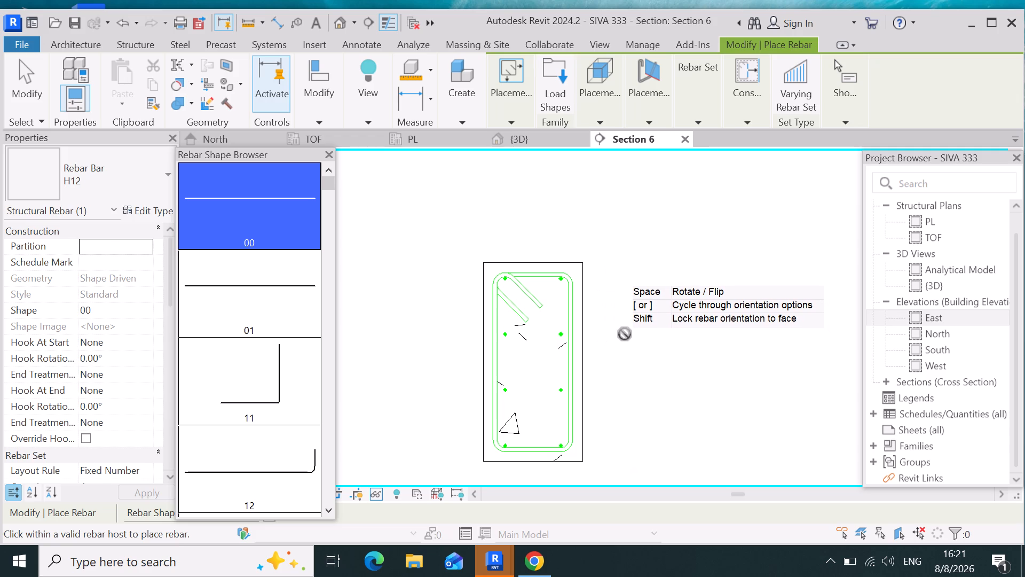
pyautogui.press('Escape')
# Lower the left bar set's top bar to about 66 mm below the beam's top, and the right set's top bar to match.
pyautogui.scroll(4, 481, 292)
pyautogui.scroll(4, 508, 248)
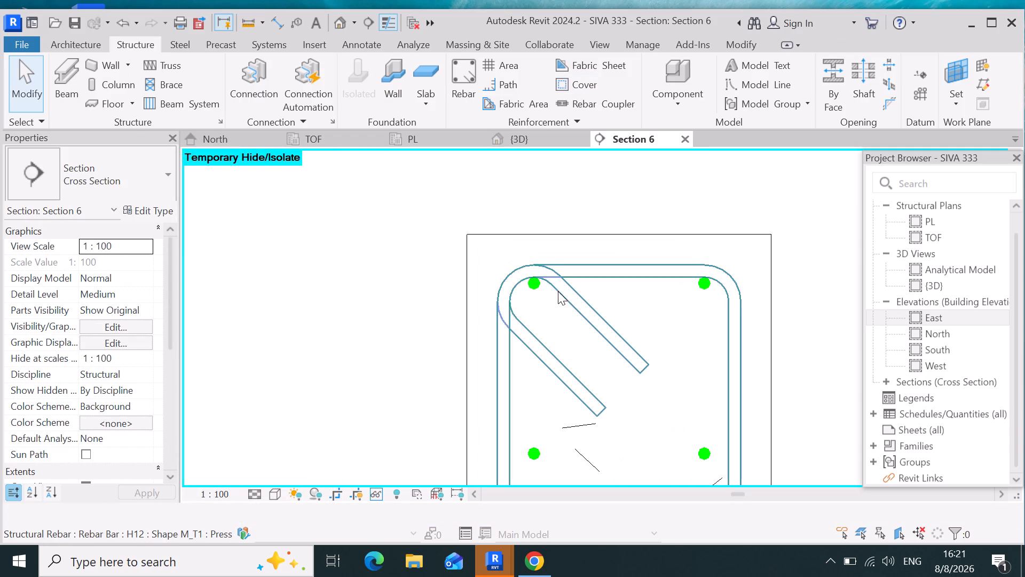
pyautogui.click(536, 279)
pyautogui.moveTo(537, 285); pyautogui.dragTo(537, 285)
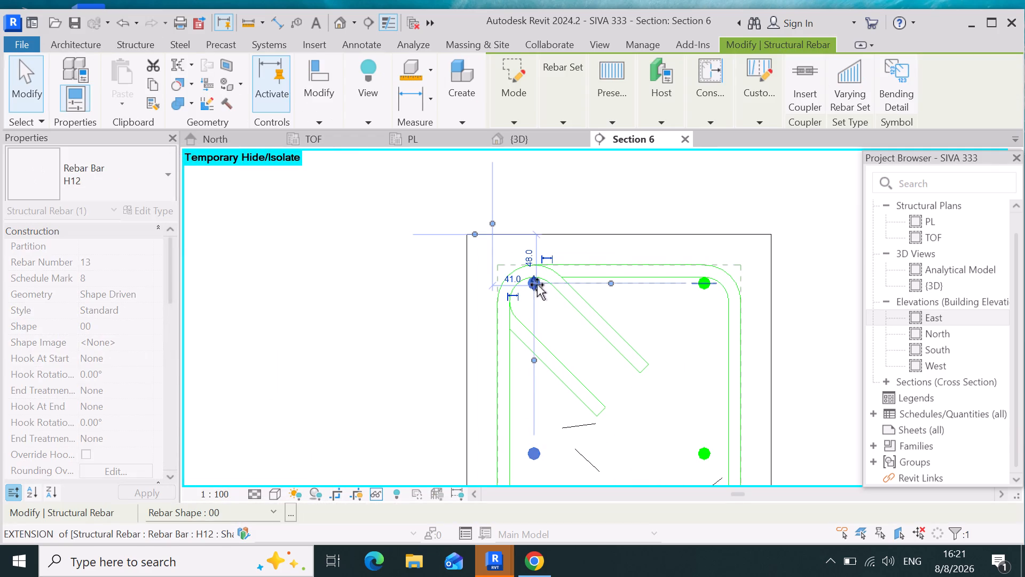
pyautogui.moveTo(537, 285); pyautogui.dragTo(533, 302)
pyautogui.click(533, 302)
pyautogui.click(701, 285)
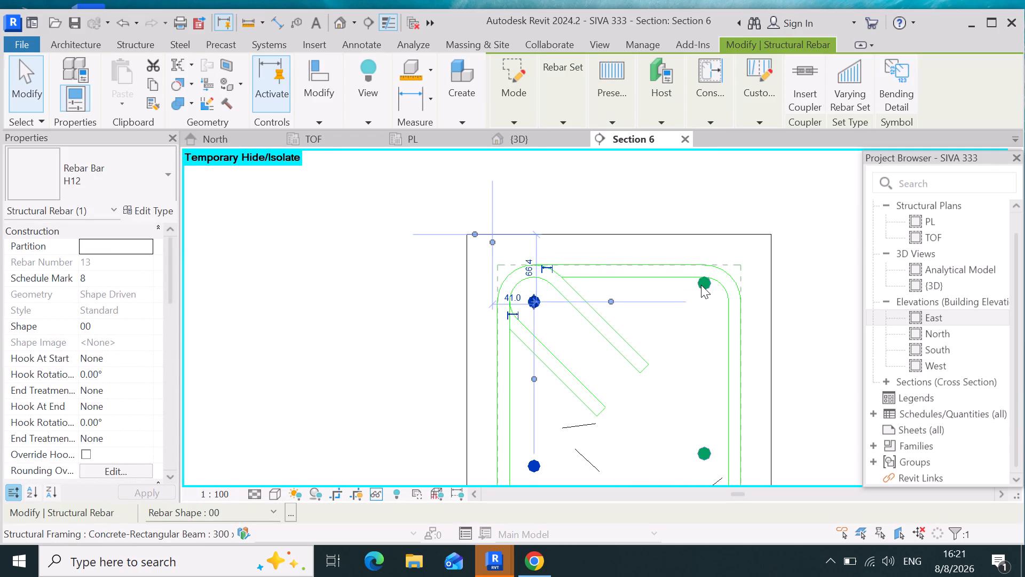
pyautogui.moveTo(701, 284); pyautogui.dragTo(699, 299)
# Raise the bottom bar of the left bar set so it clears the stirrup's bottom bend.
pyautogui.scroll(-7, 645, 270)
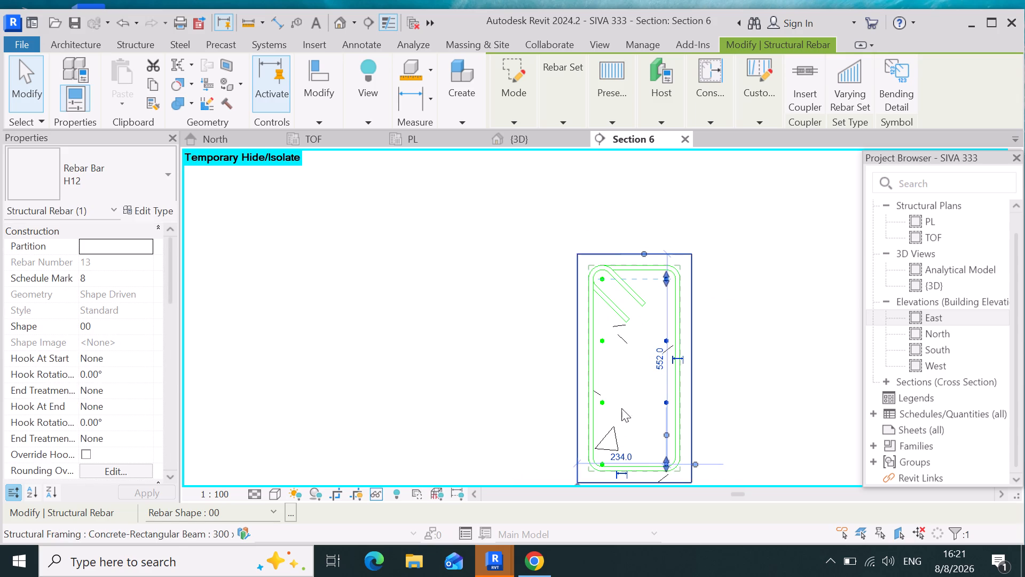
pyautogui.scroll(-3, 622, 387)
pyautogui.scroll(9, 605, 464)
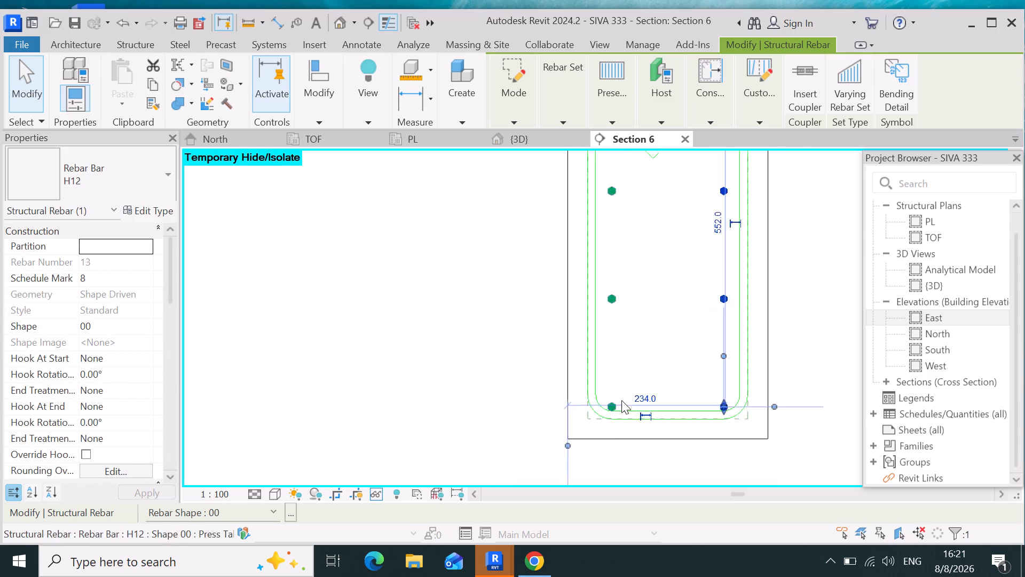
pyautogui.scroll(4, 621, 400)
pyautogui.click(600, 418)
pyautogui.moveTo(598, 408); pyautogui.dragTo(597, 407)
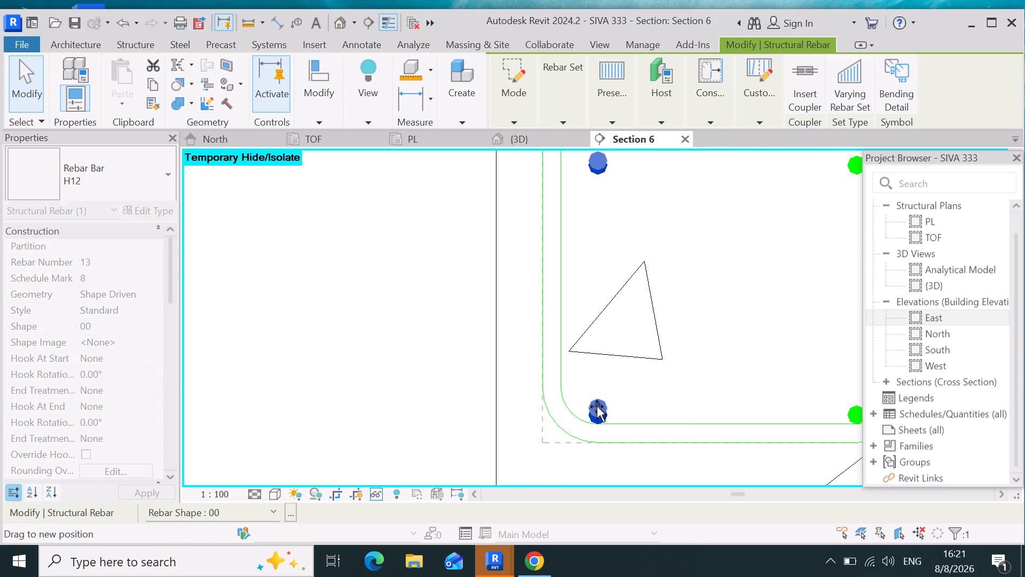
pyautogui.moveTo(597, 407); pyautogui.dragTo(593, 386)
pyautogui.click(593, 386)
pyautogui.scroll(-4, 474, 412)
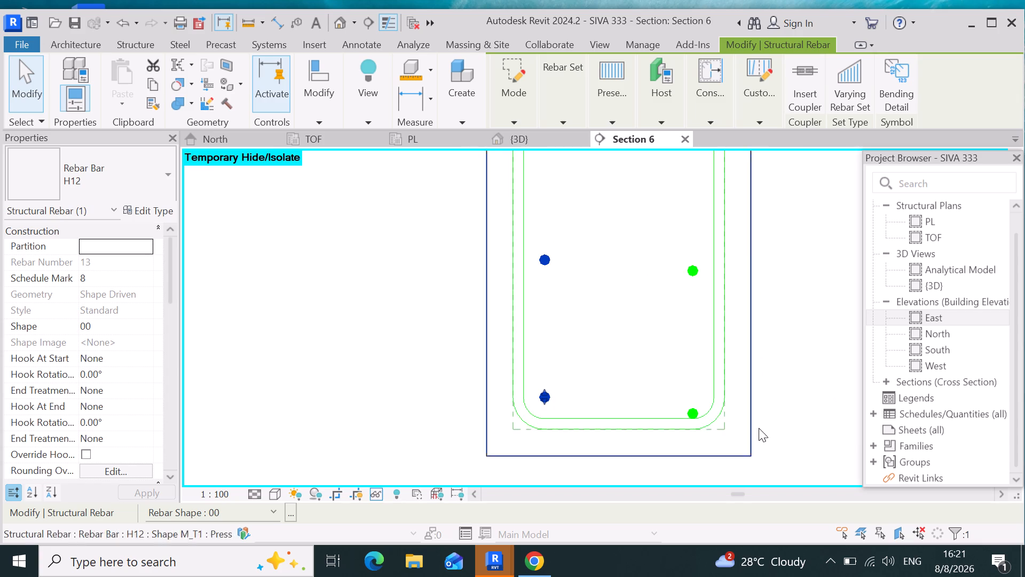
# Raise the bottom bar of the right bar set to about 66 mm above the beam's bottom, level with the left set's bottom bar.
pyautogui.scroll(3, 756, 424)
pyautogui.click(658, 405)
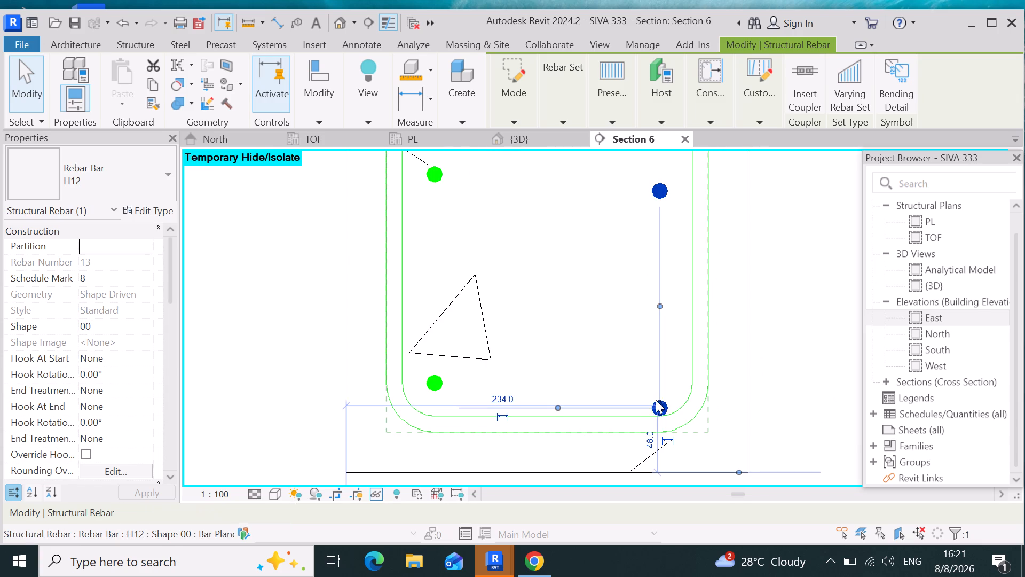
pyautogui.moveTo(657, 402); pyautogui.dragTo(669, 386)
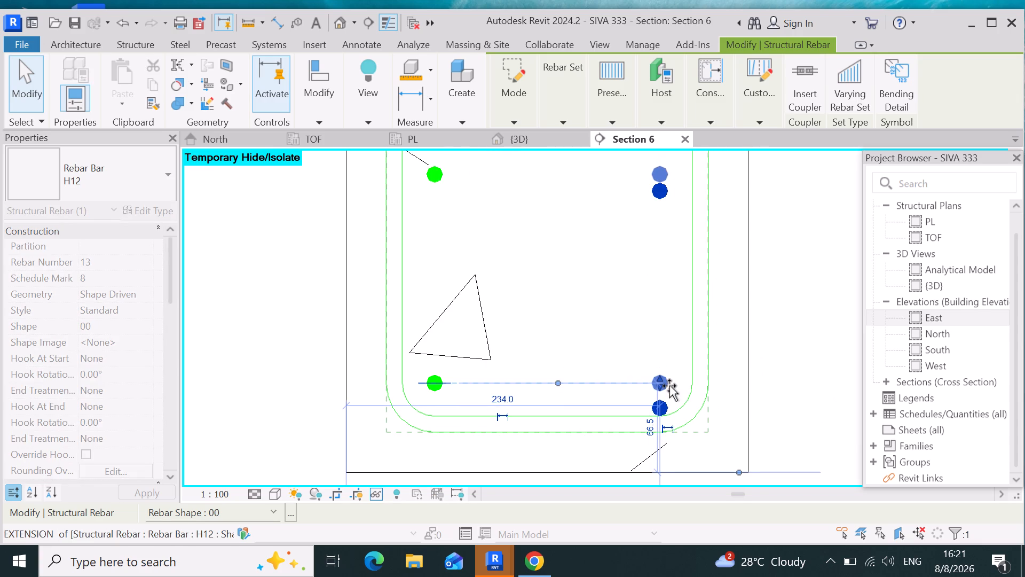
pyautogui.moveTo(669, 386); pyautogui.dragTo(670, 386)
pyautogui.click(584, 330)
pyautogui.scroll(-2, 605, 383)
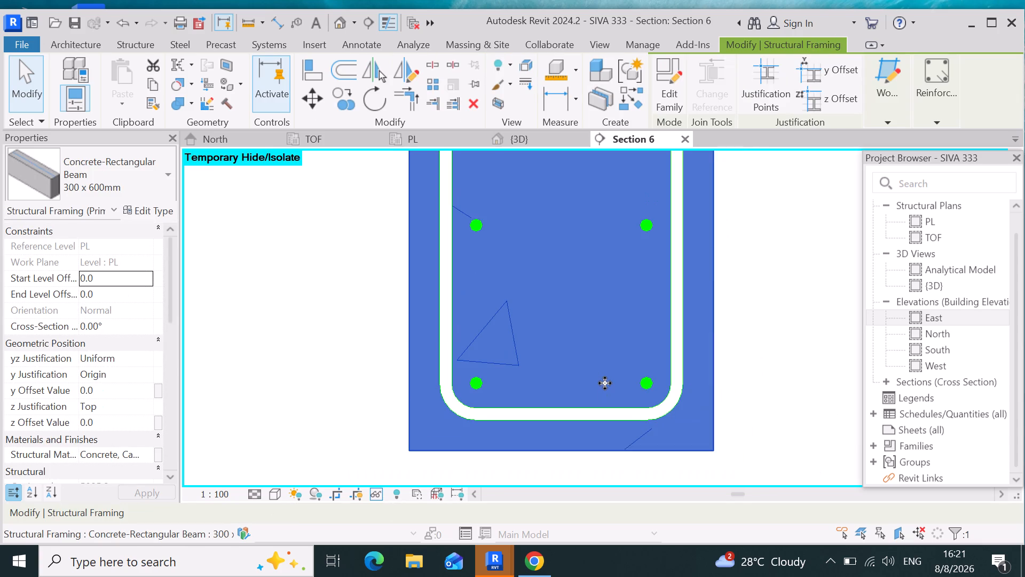
pyautogui.press('Escape')
pyautogui.scroll(-7, 615, 378)
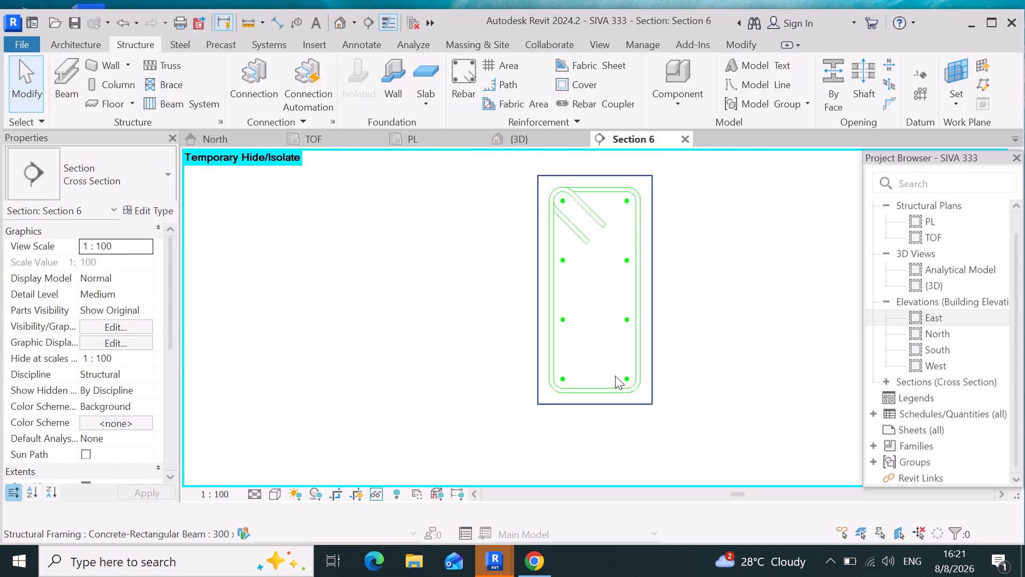
pyautogui.scroll(-1, 615, 376)
# Switch to the {3D} view and display the model in the Wireframe visual style.
pyautogui.click(524, 131)
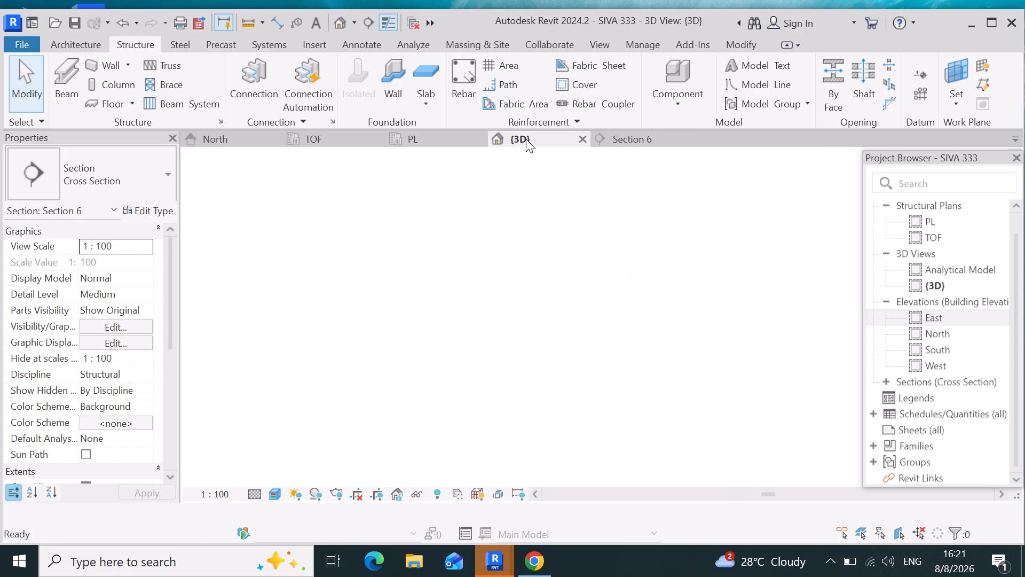
pyautogui.click(272, 496)
pyautogui.click(320, 393)
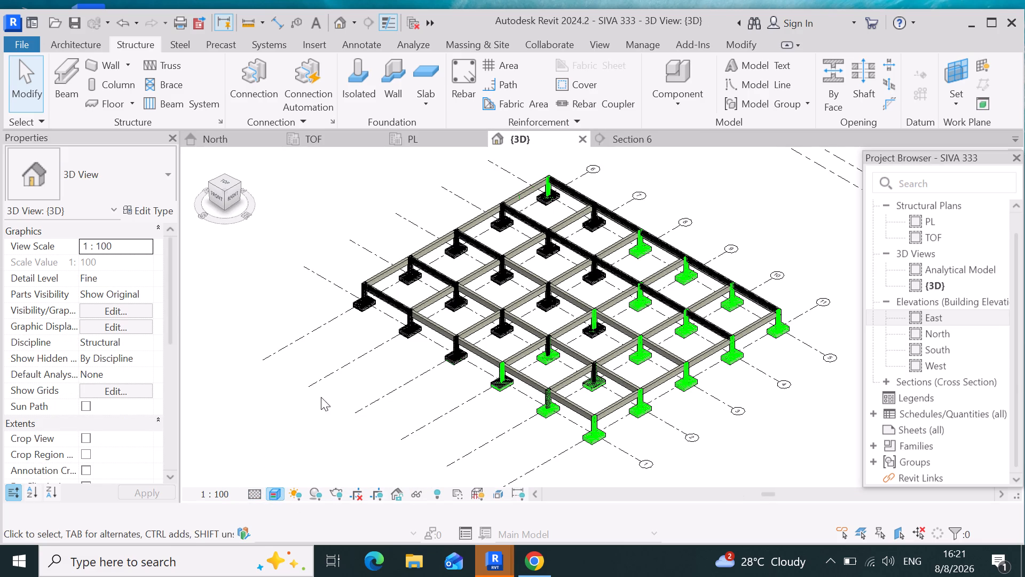
# Set the new M_T1 stirrup set in the north-south beam to the Maximum Spacing layout rule with 150 mm spacing.
pyautogui.scroll(-2, 328, 404)
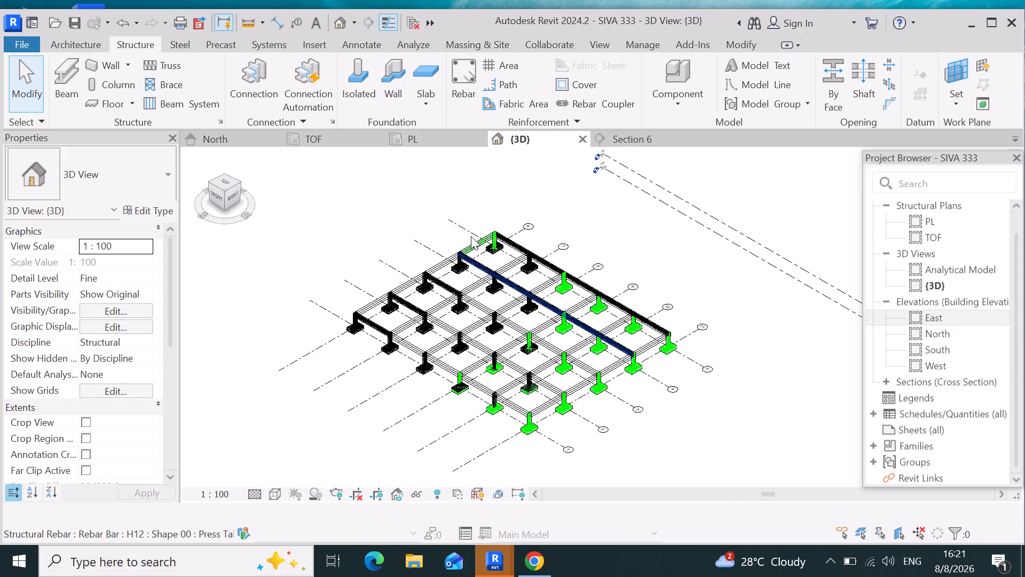
pyautogui.scroll(11, 506, 222)
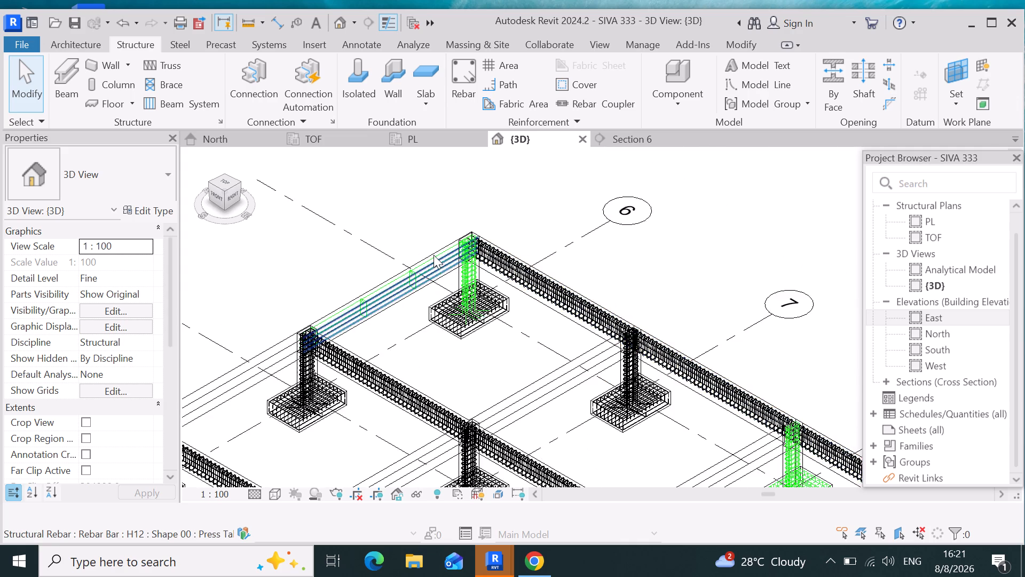
pyautogui.scroll(6, 433, 255)
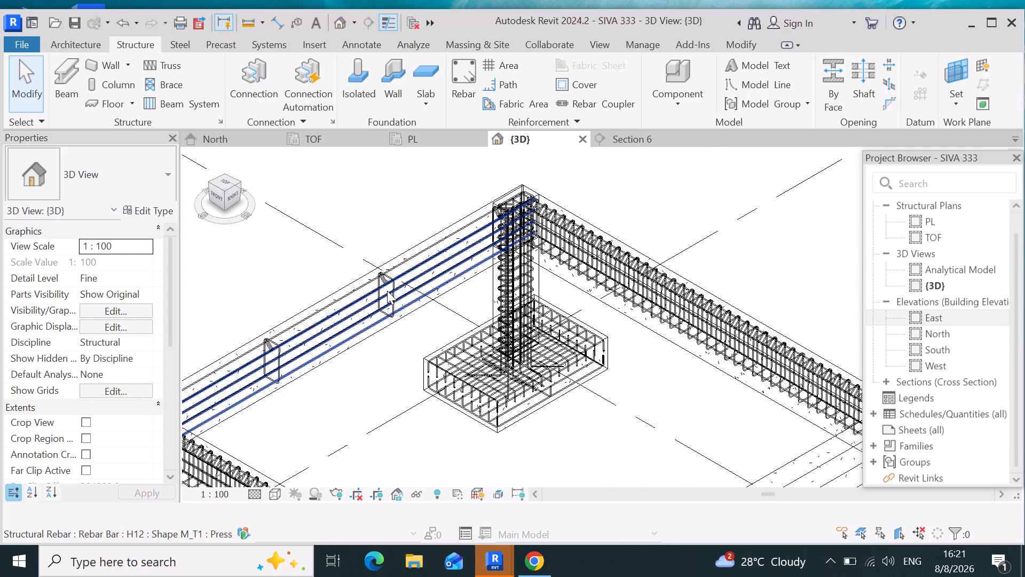
pyautogui.scroll(7, 388, 280)
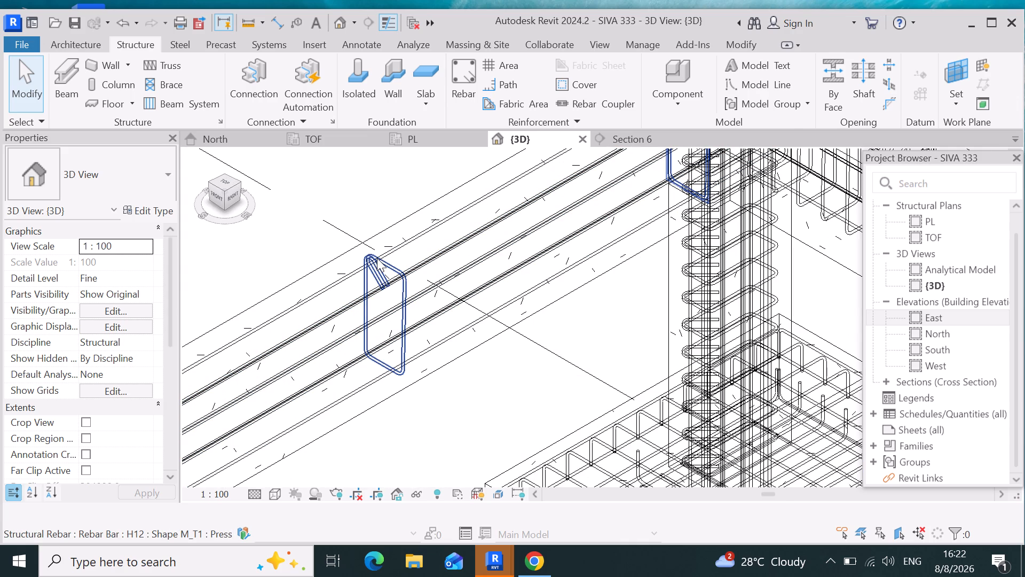
pyautogui.click(377, 258)
pyautogui.scroll(-9, 518, 220)
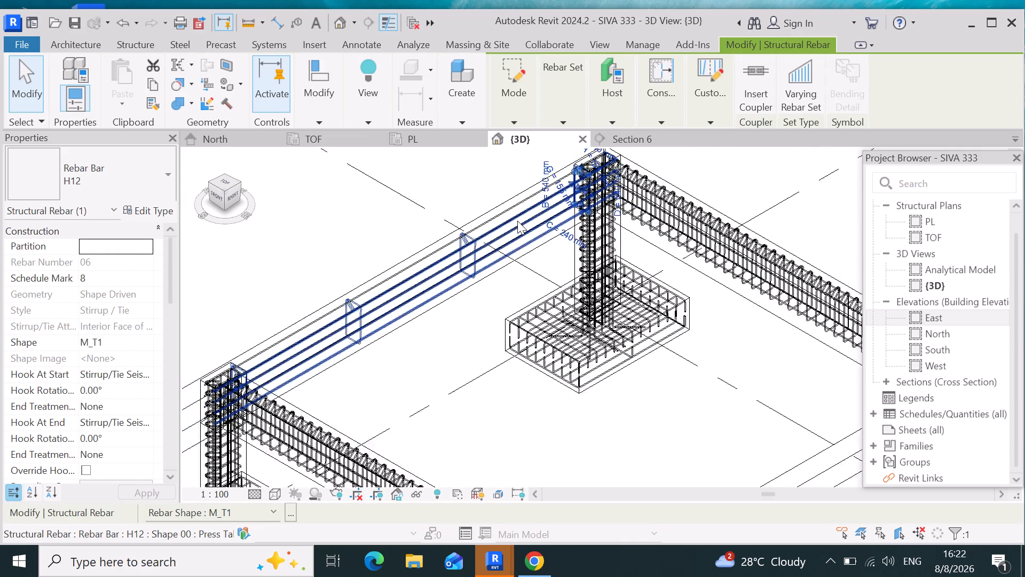
pyautogui.scroll(-5, 108, 370)
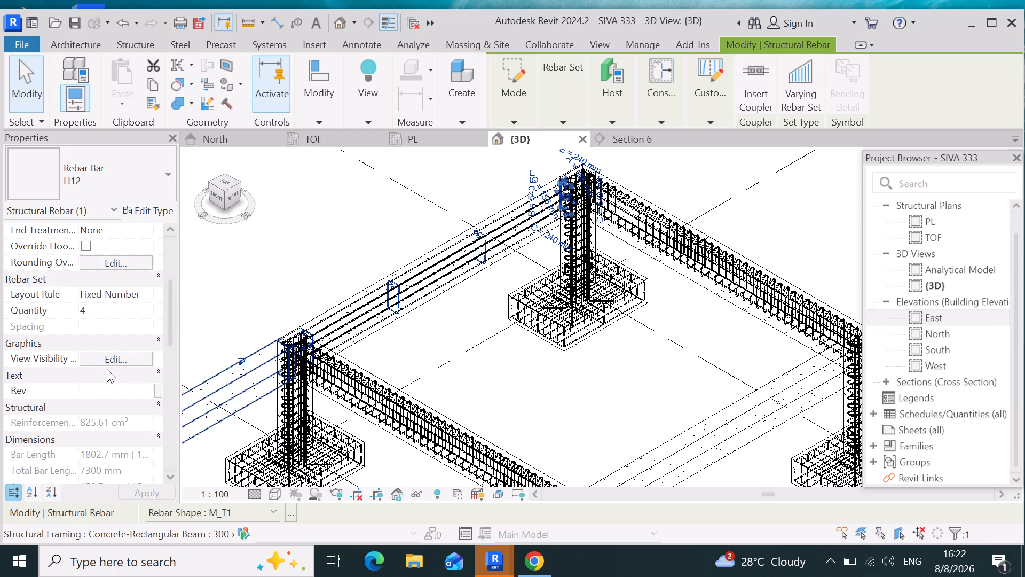
pyautogui.click(107, 354)
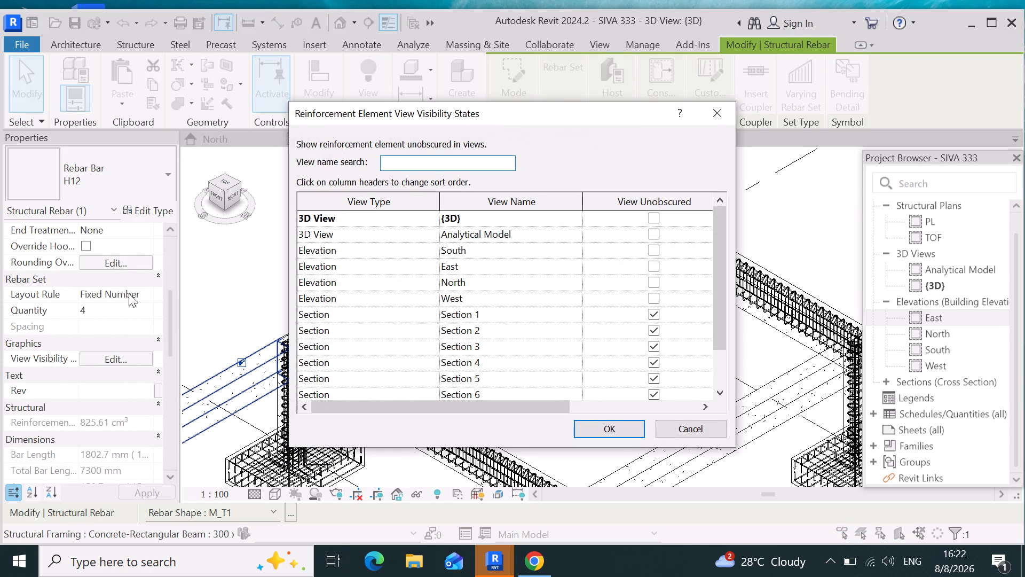
pyautogui.click(719, 114)
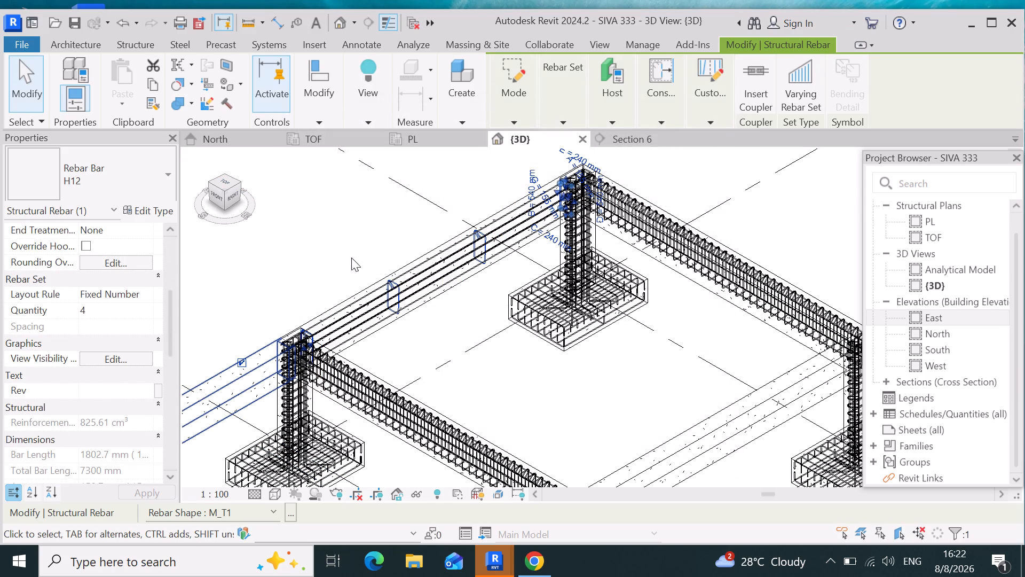
pyautogui.click(137, 294)
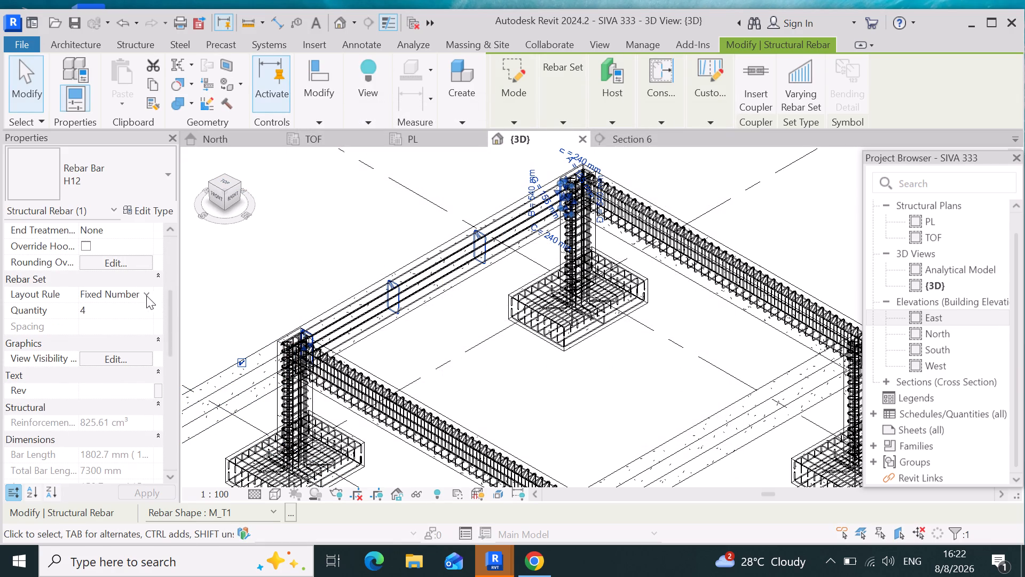
pyautogui.click(146, 295)
pyautogui.click(147, 336)
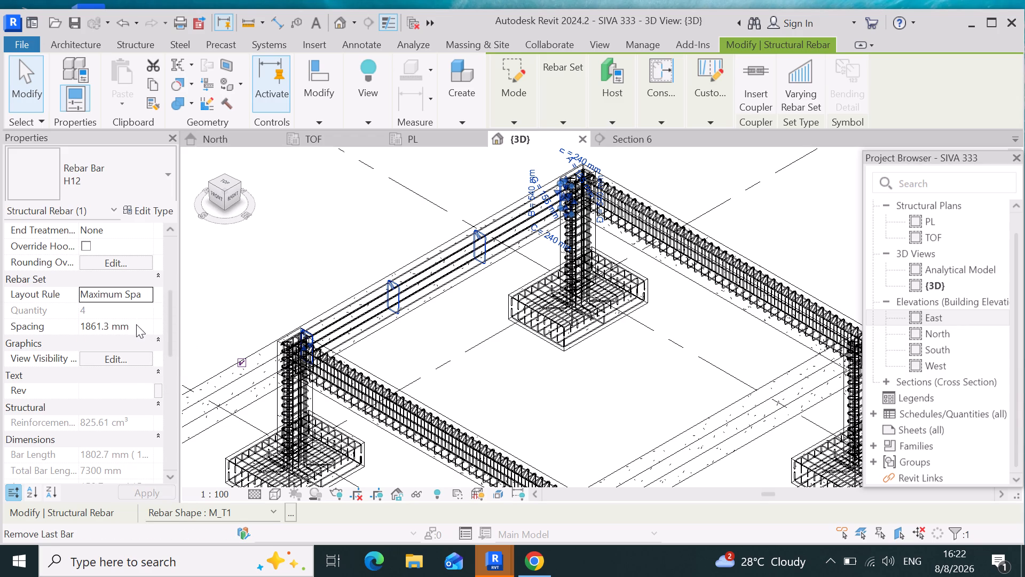
pyautogui.click(136, 324)
pyautogui.press('BackSpace')
pyautogui.press('BackSpace')
pyautogui.press('BackSpace')
pyautogui.press('BackSpace')
pyautogui.press('BackSpace')
pyautogui.press('BackSpace')
pyautogui.press('BackSpace')
pyautogui.press('BackSpace')
pyautogui.press('BackSpace')
pyautogui.press('BackSpace')
pyautogui.press('BackSpace')
pyautogui.press('BackSpace')
pyautogui.press('BackSpace')
pyautogui.press('BackSpace')
pyautogui.press('BackSpace')
pyautogui.press('BackSpace')
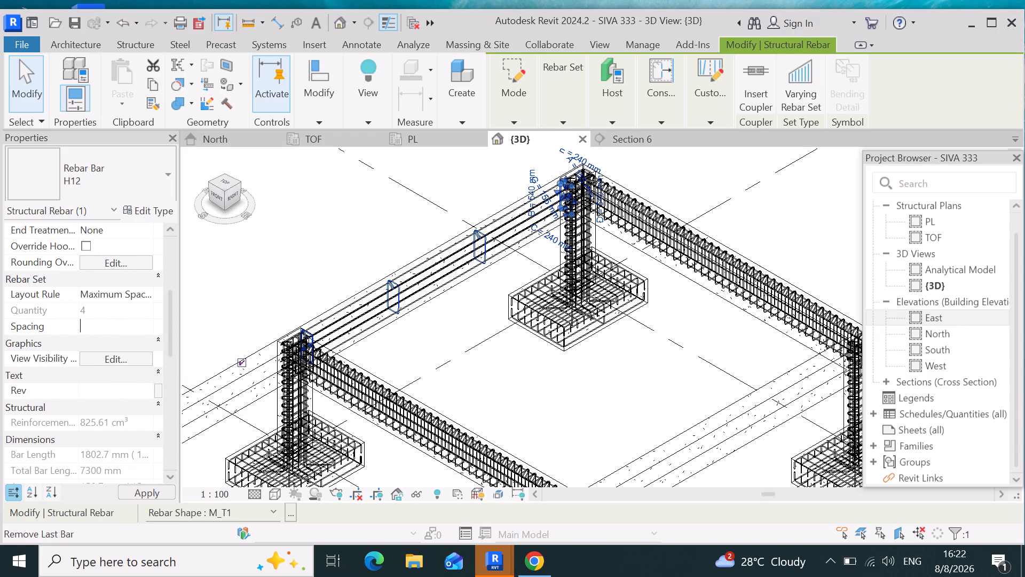
pyautogui.press('1')
pyautogui.write('50')
pyautogui.press('Return')
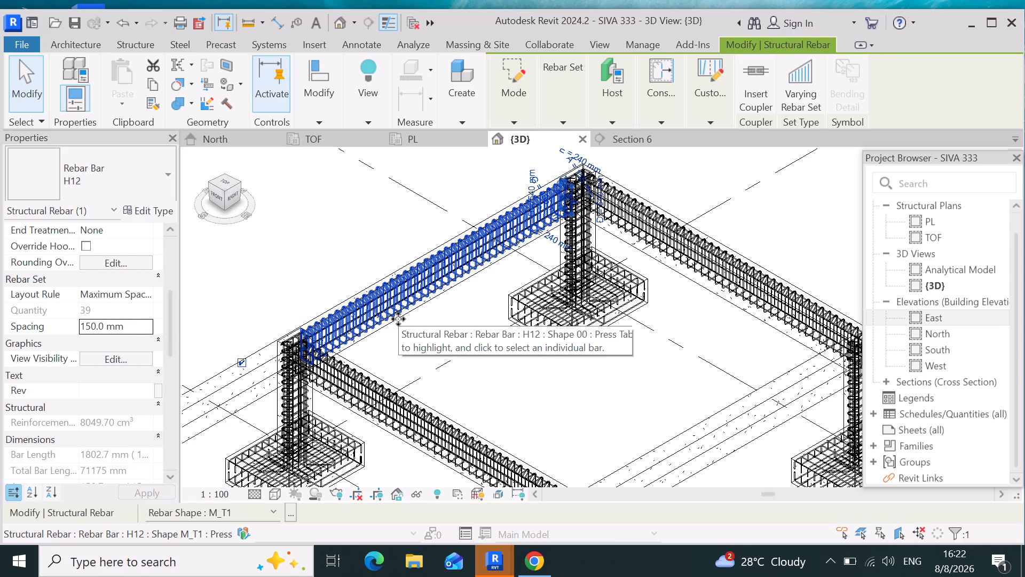
# Make the beam's M_T1 stirrup set show unobscured in the {3D} view.
pyautogui.click(121, 362)
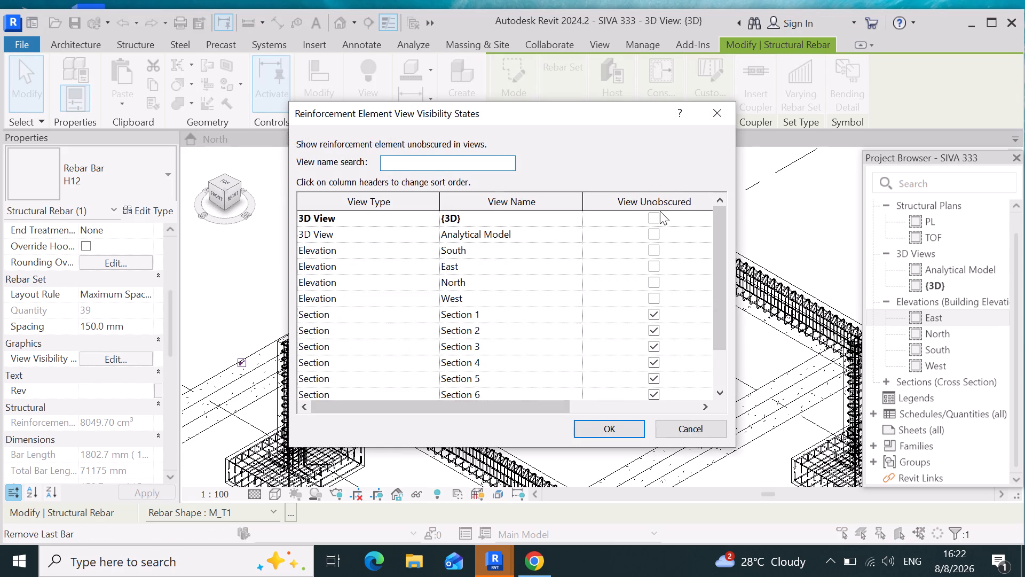
pyautogui.click(655, 218)
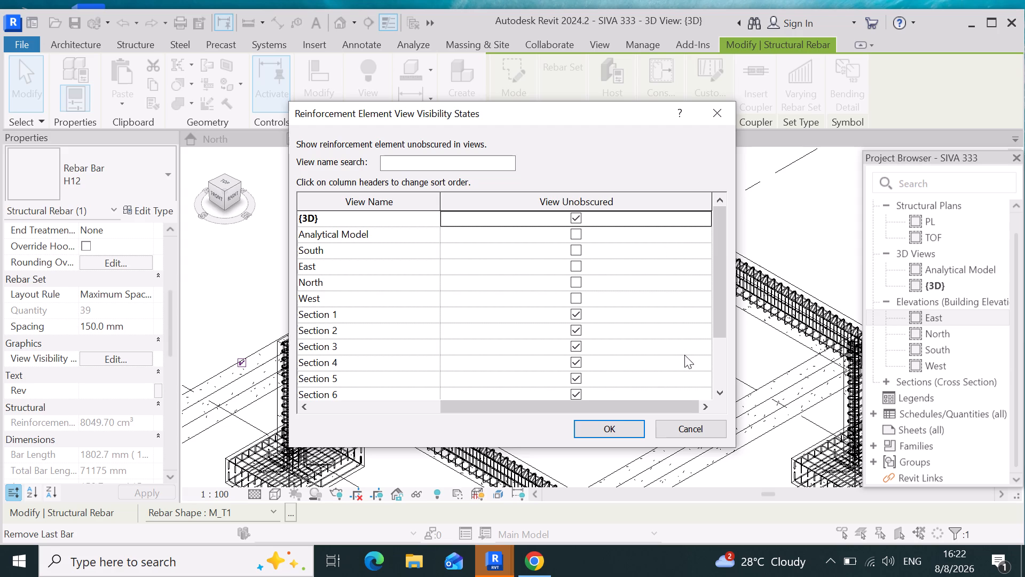
pyautogui.click(622, 426)
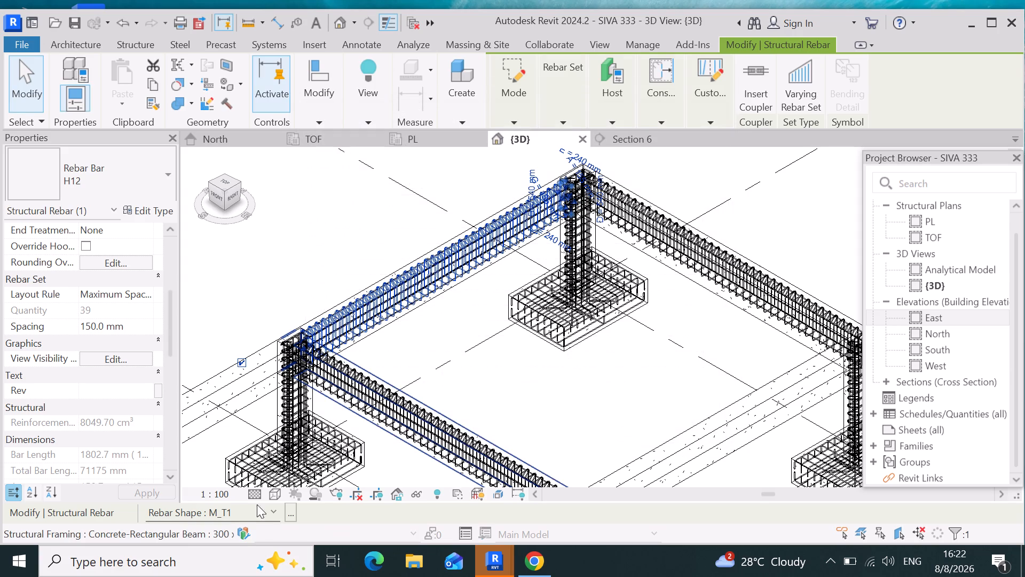
pyautogui.click(254, 496)
pyautogui.click(272, 480)
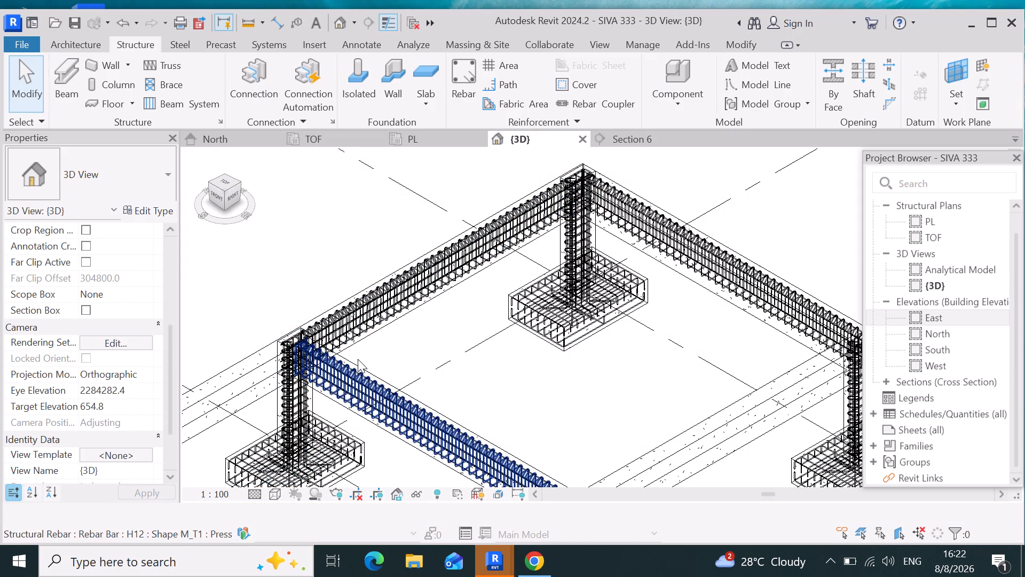
# Make the four-bar set of straight H12 rebar on the north-south beam's inner side show unobscured in the {3D} view.
pyautogui.scroll(7, 366, 329)
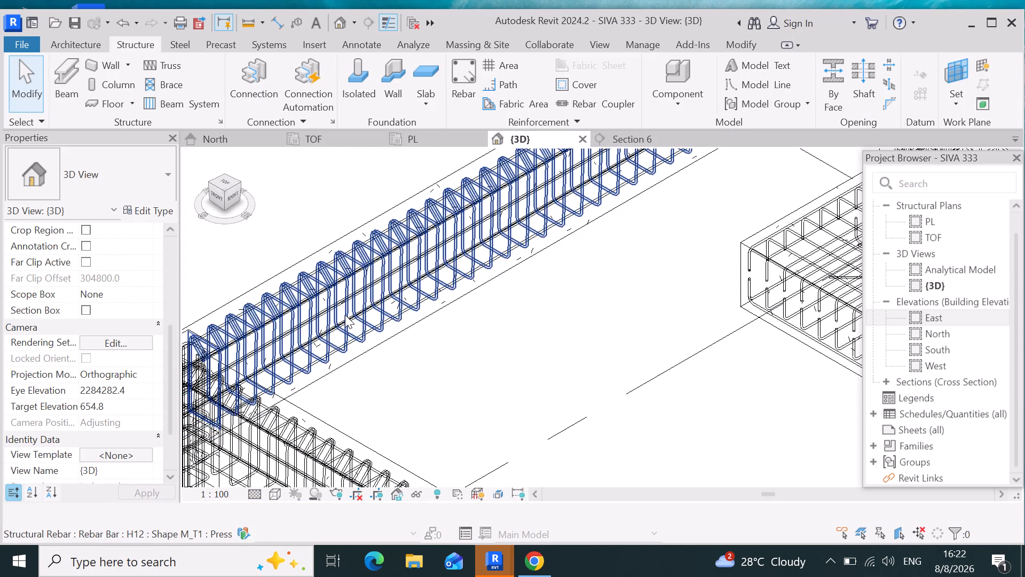
pyautogui.scroll(4, 352, 318)
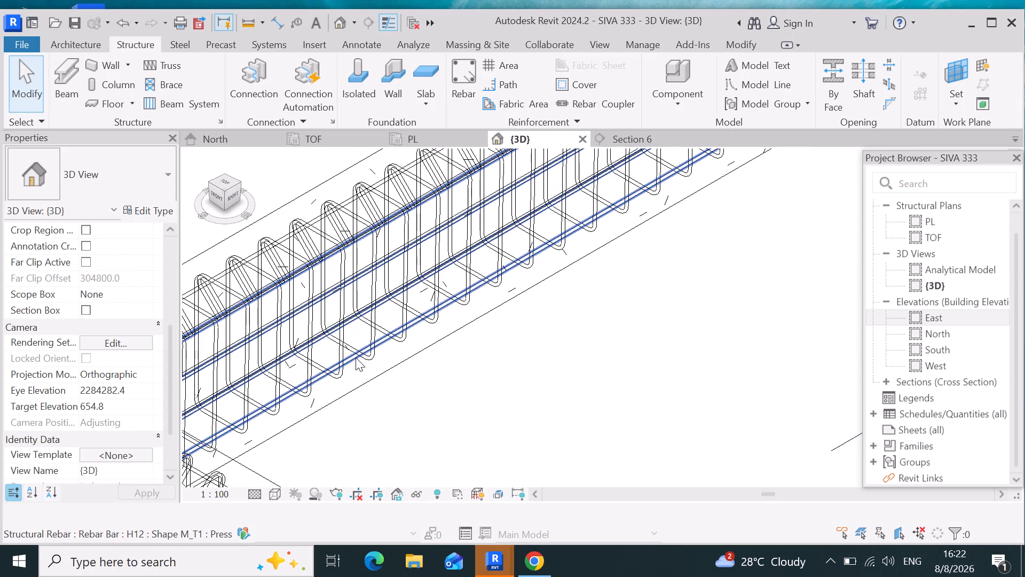
pyautogui.click(356, 357)
pyautogui.click(120, 344)
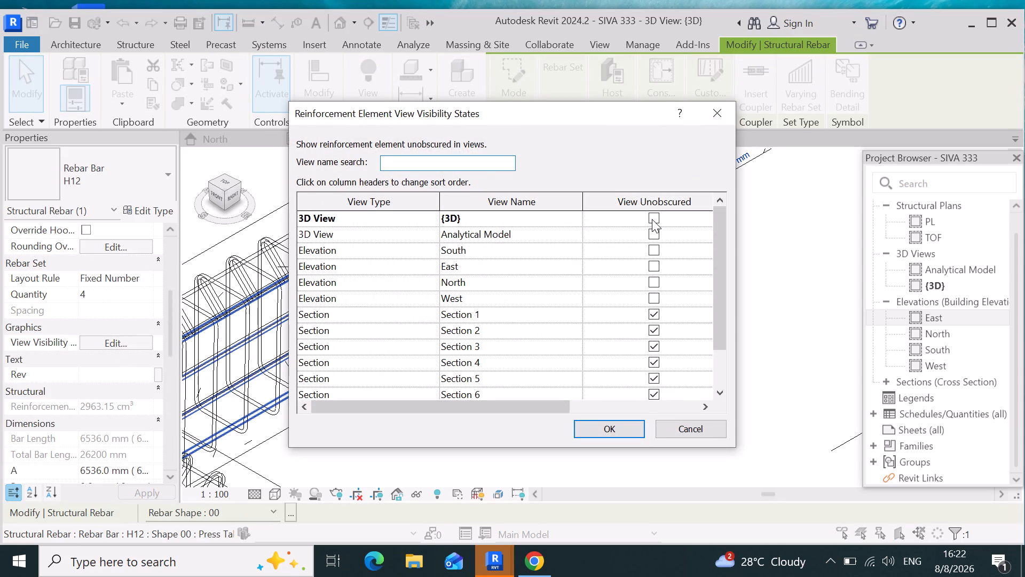
pyautogui.click(652, 219)
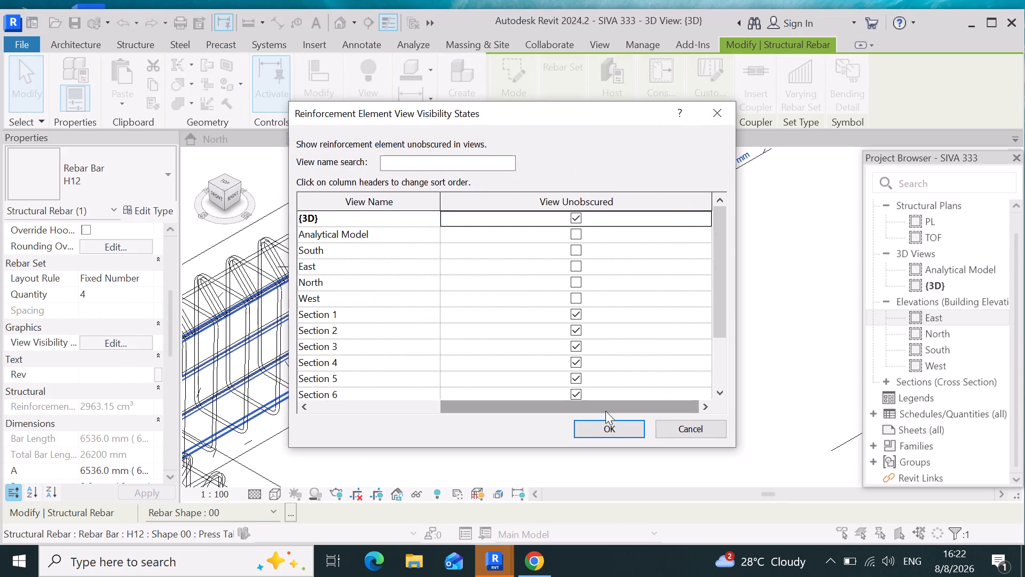
pyautogui.click(614, 426)
pyautogui.scroll(-7, 604, 412)
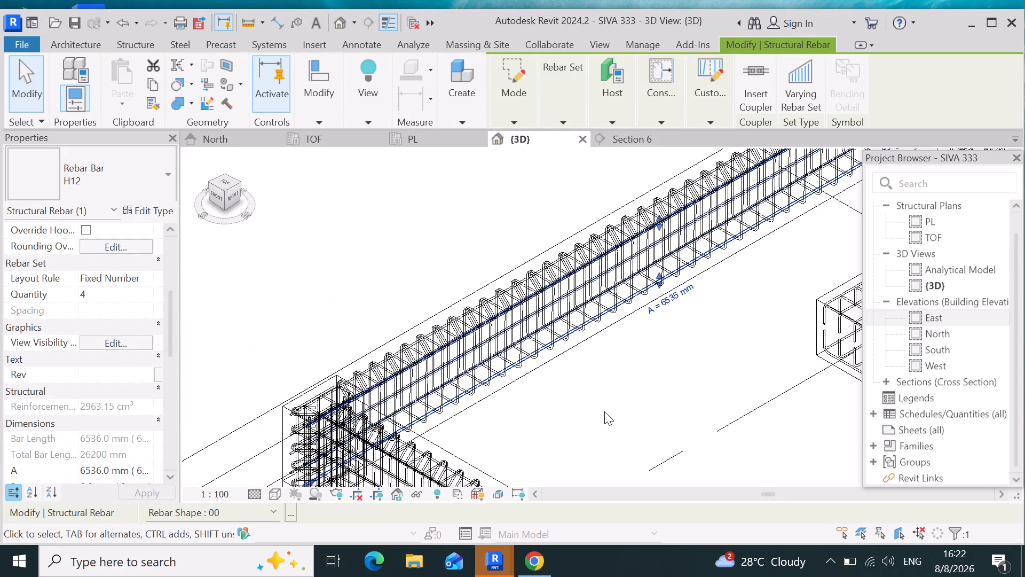
pyautogui.scroll(-2, 604, 411)
pyautogui.click(374, 327)
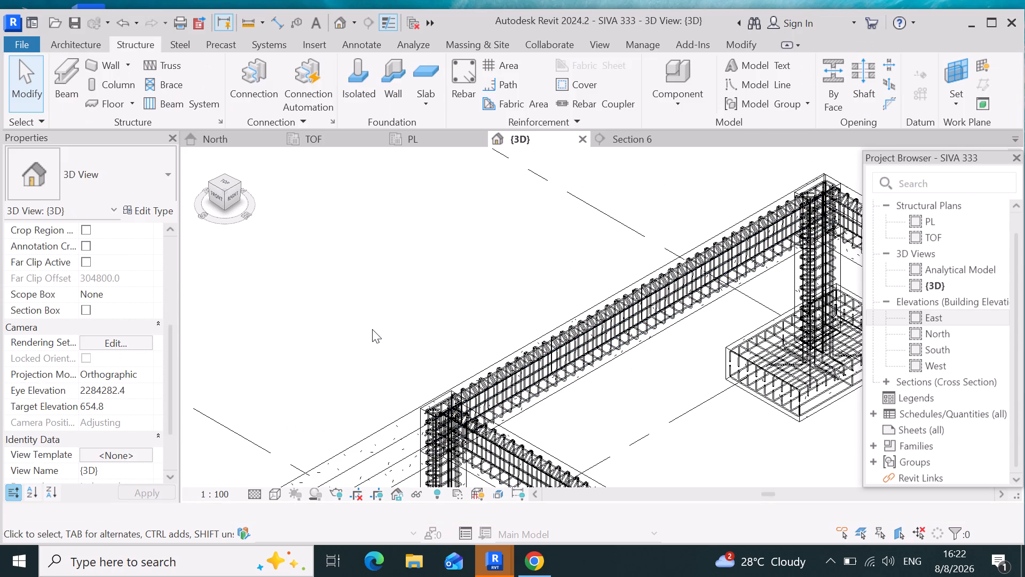
pyautogui.scroll(-3, 372, 328)
# In the PL plan, copy the Section 6 marker onto each of the five other north-south beams in the northernmost bay.
pyautogui.click(430, 141)
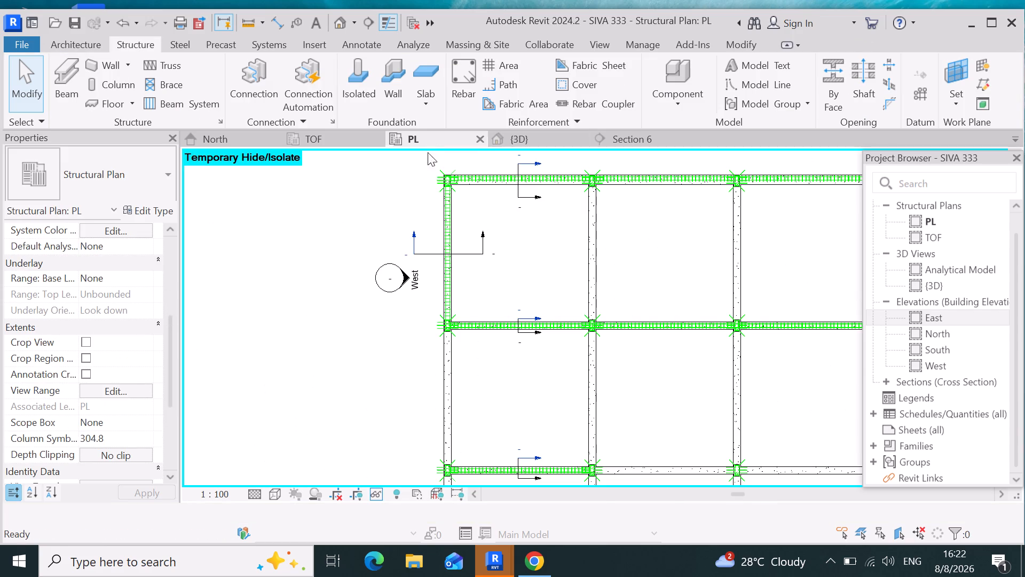
pyautogui.scroll(-1, 485, 360)
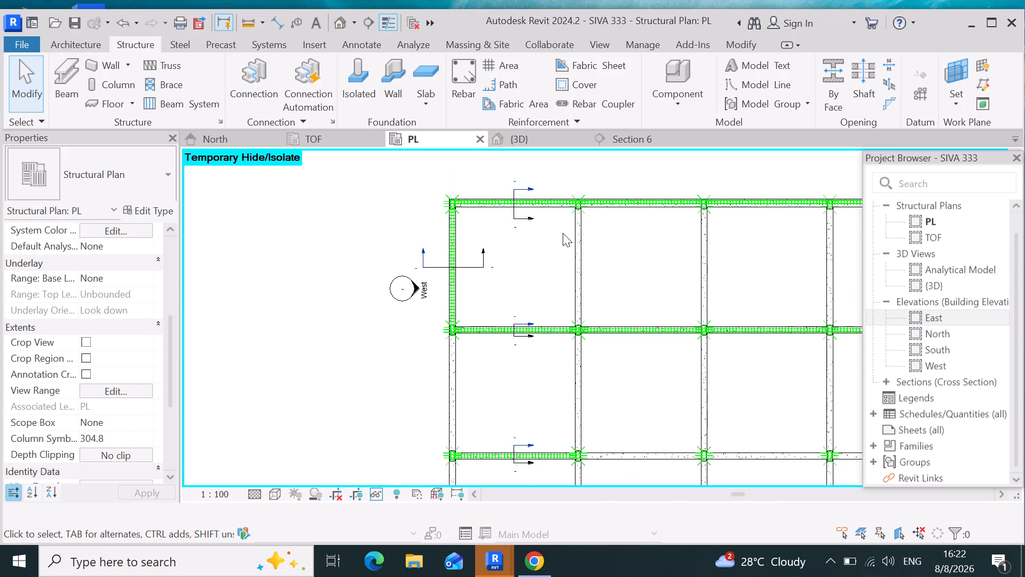
pyautogui.scroll(1, 566, 227)
pyautogui.click(457, 274)
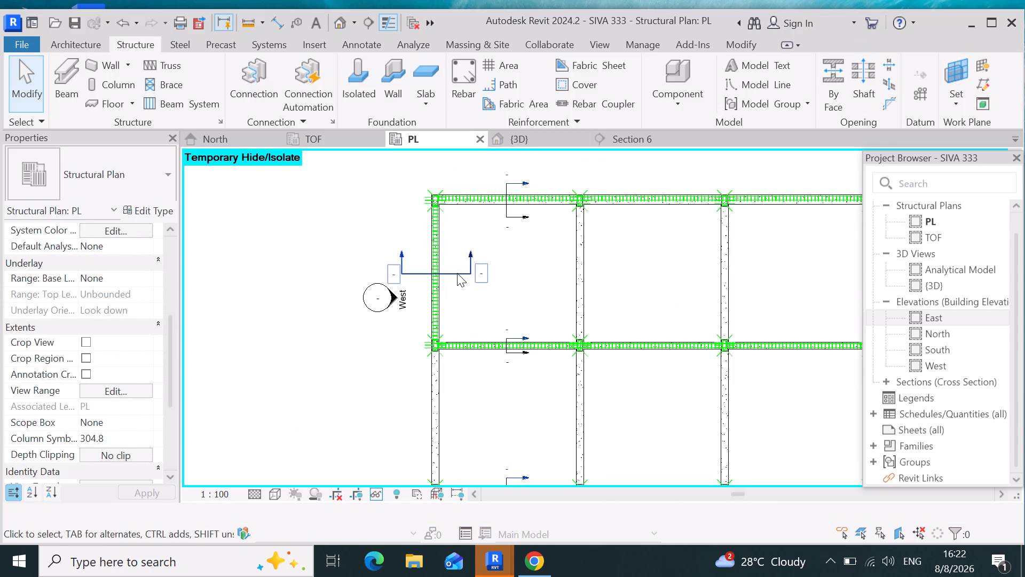
pyautogui.click(372, 100)
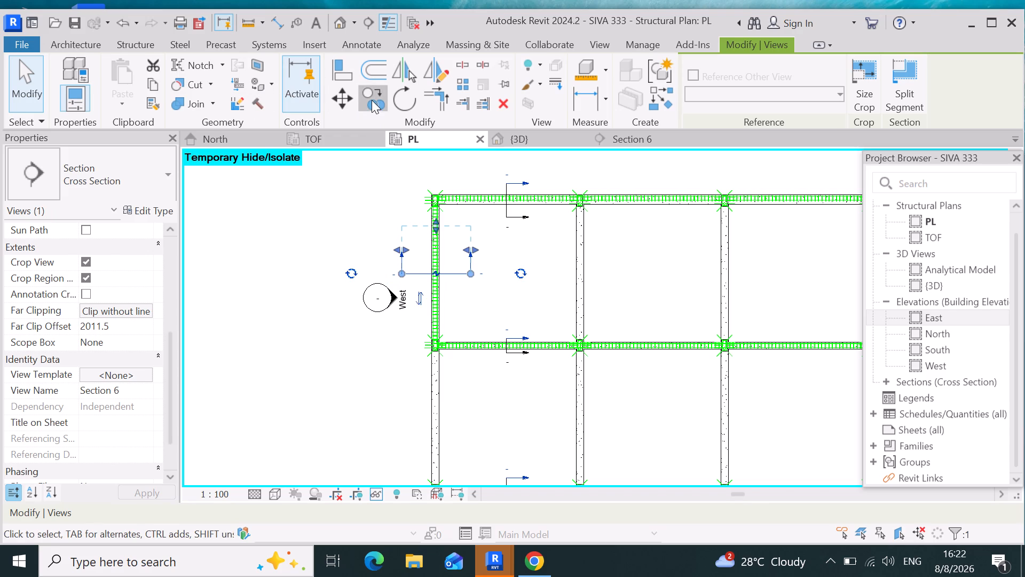
pyautogui.scroll(-3, 311, 293)
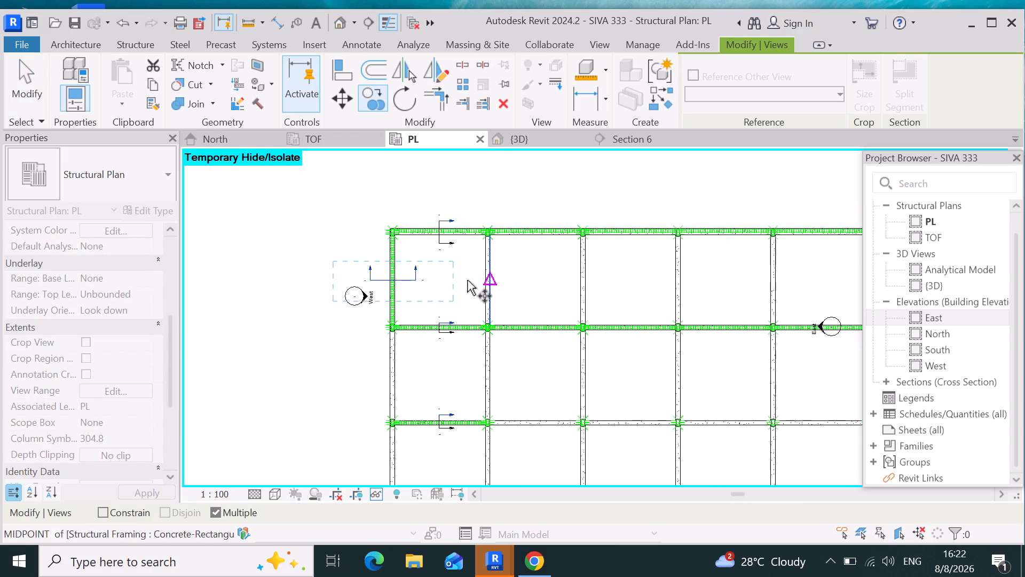
pyautogui.click(388, 280)
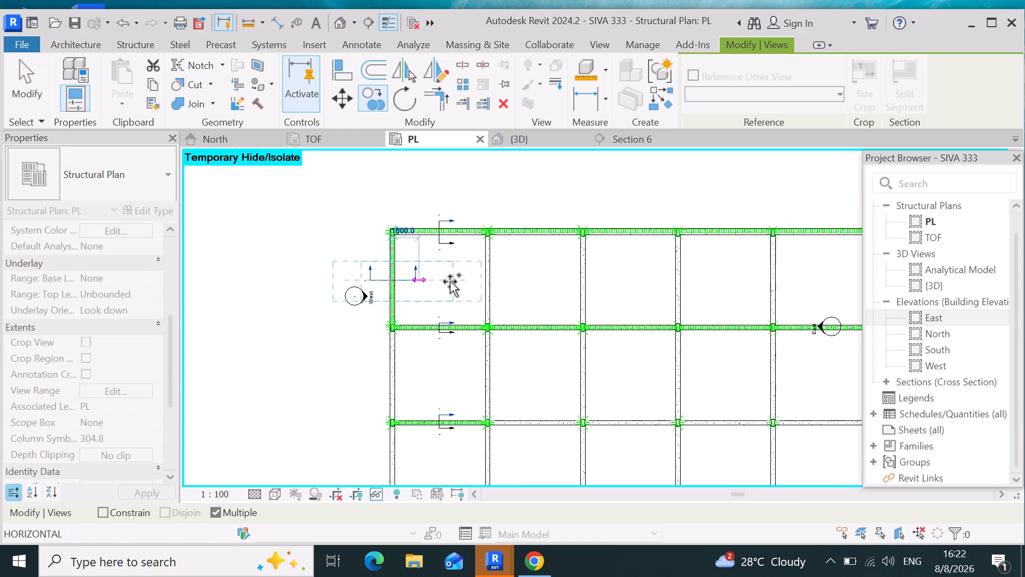
pyautogui.click(578, 277)
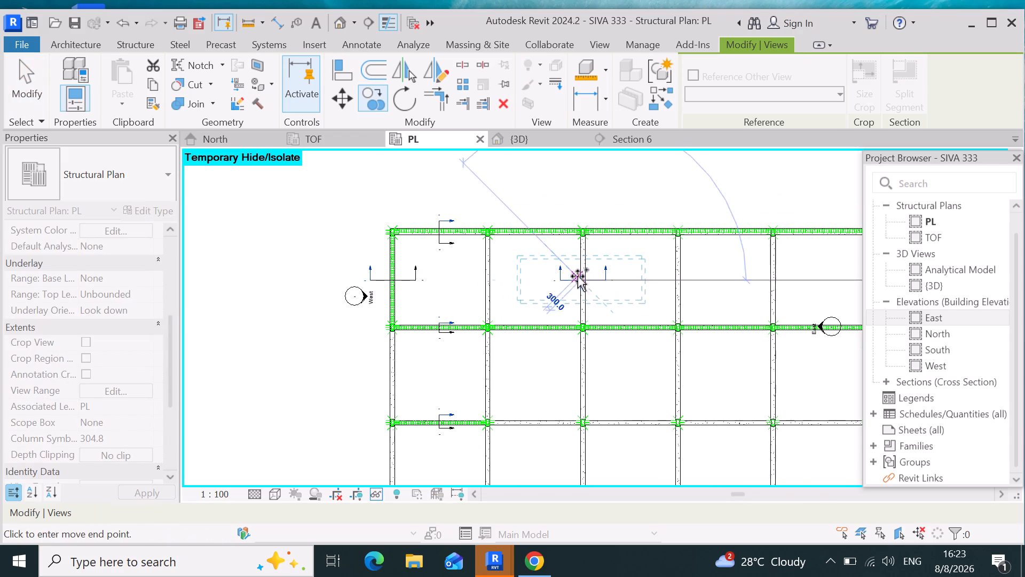
pyautogui.click(692, 283)
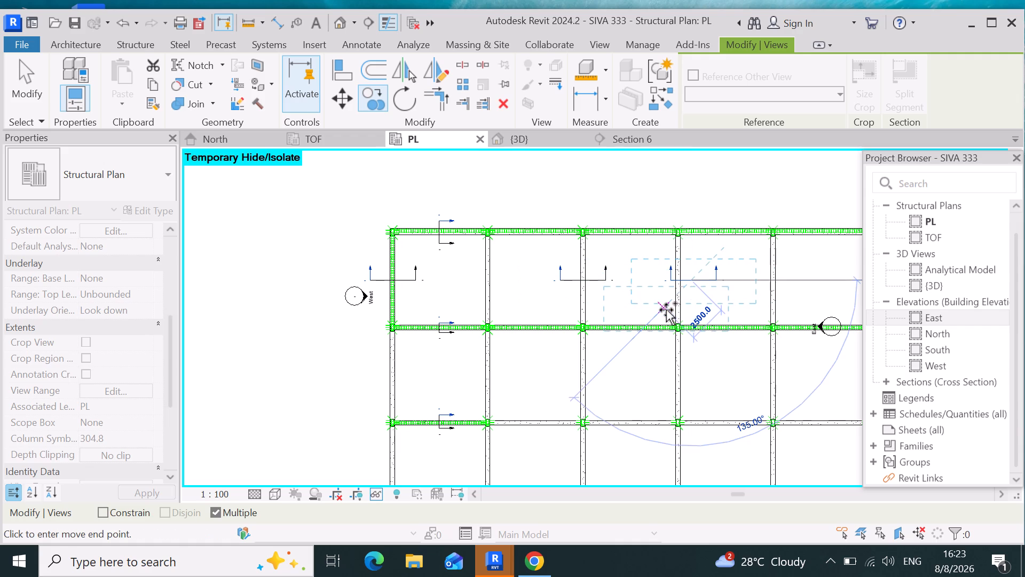
pyautogui.scroll(-2, 665, 309)
pyautogui.scroll(2, 829, 290)
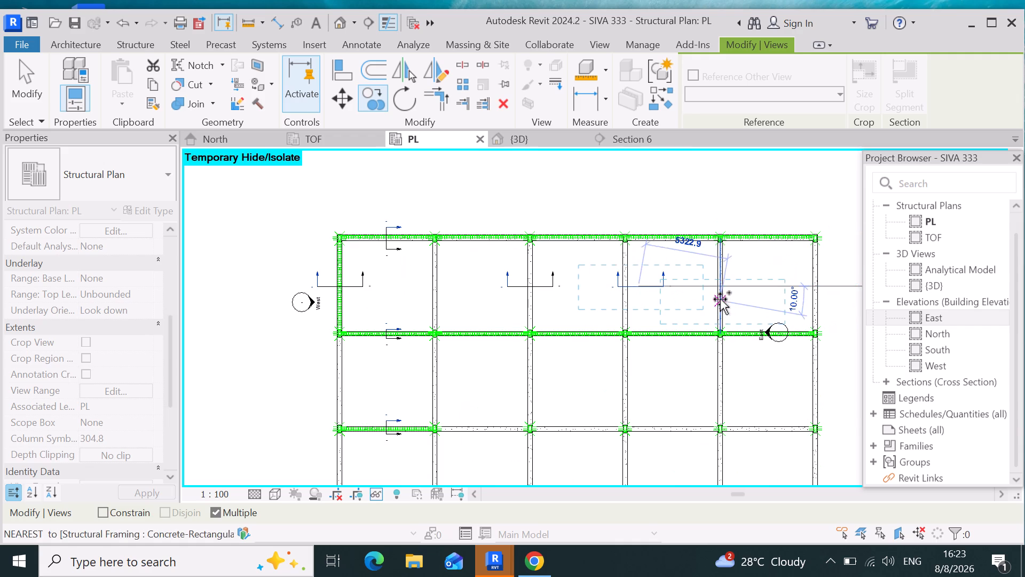
pyautogui.click(722, 285)
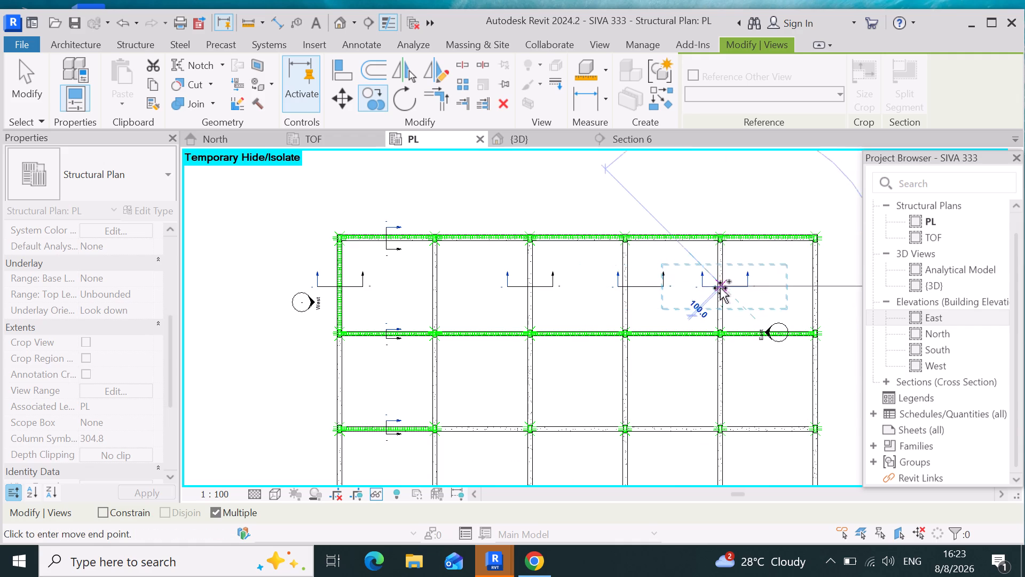
pyautogui.scroll(-3, 669, 323)
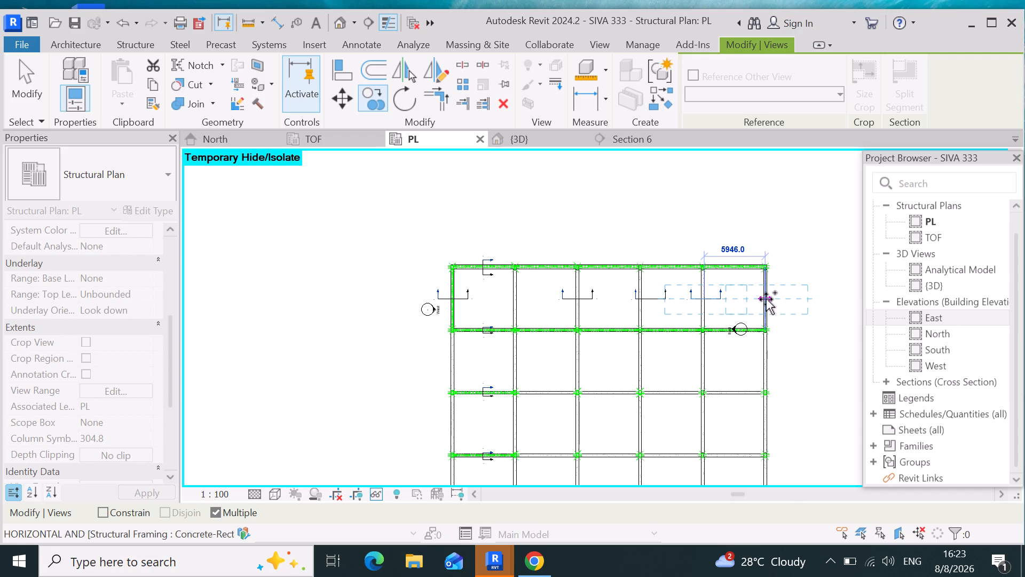
pyautogui.click(767, 298)
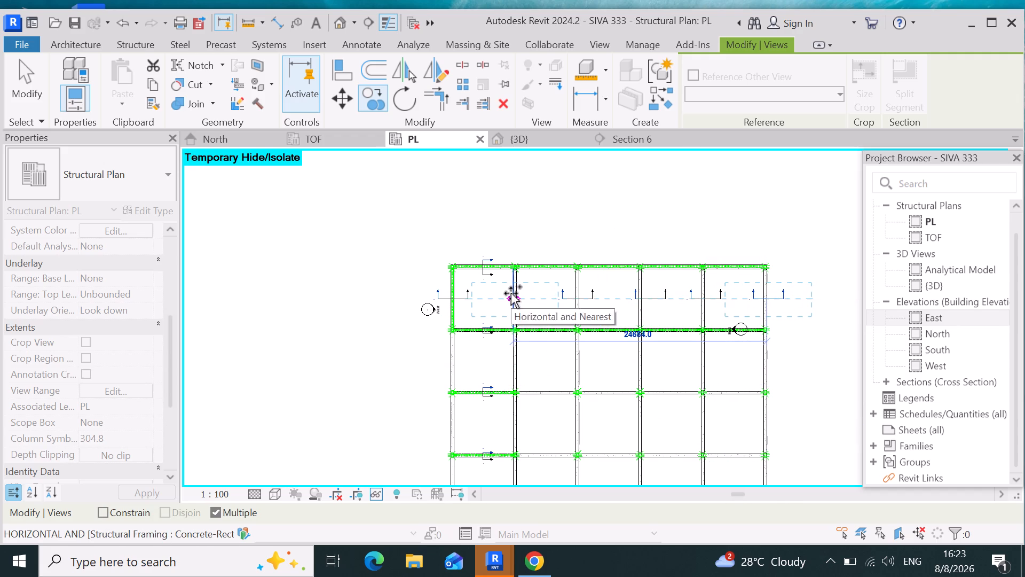
pyautogui.click(511, 293)
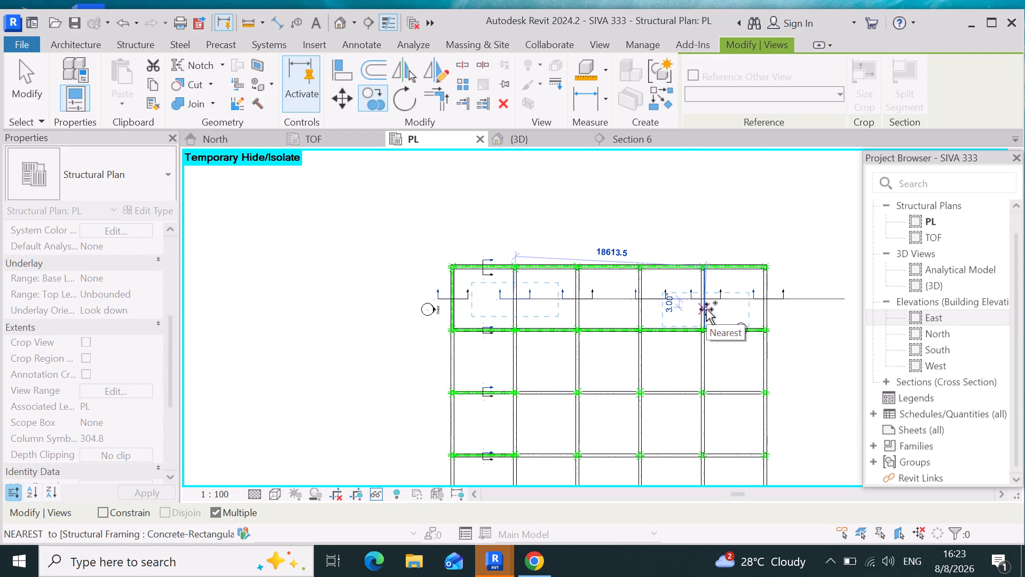
pyautogui.press('Escape')
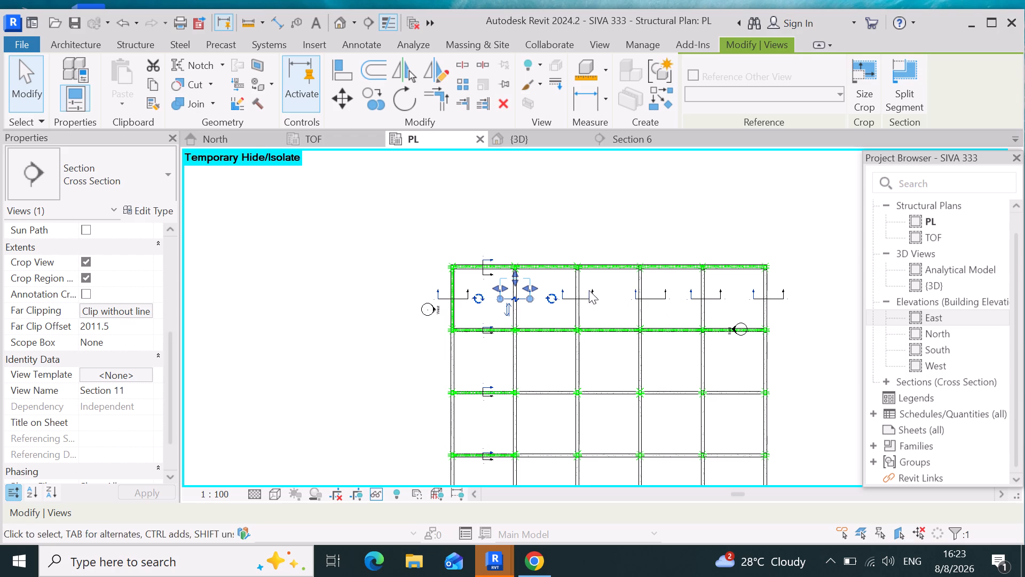
# Open the view of the section marker copied onto the second north-south beam from the west.
pyautogui.scroll(3, 510, 314)
pyautogui.scroll(3, 502, 266)
pyautogui.scroll(3, 547, 287)
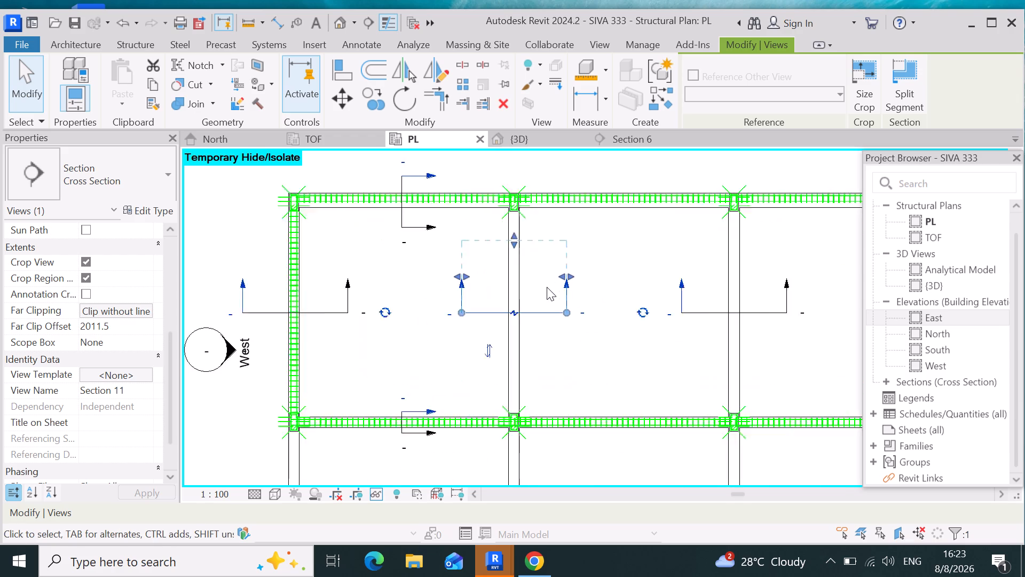
pyautogui.scroll(1, 547, 287)
pyautogui.click(573, 380)
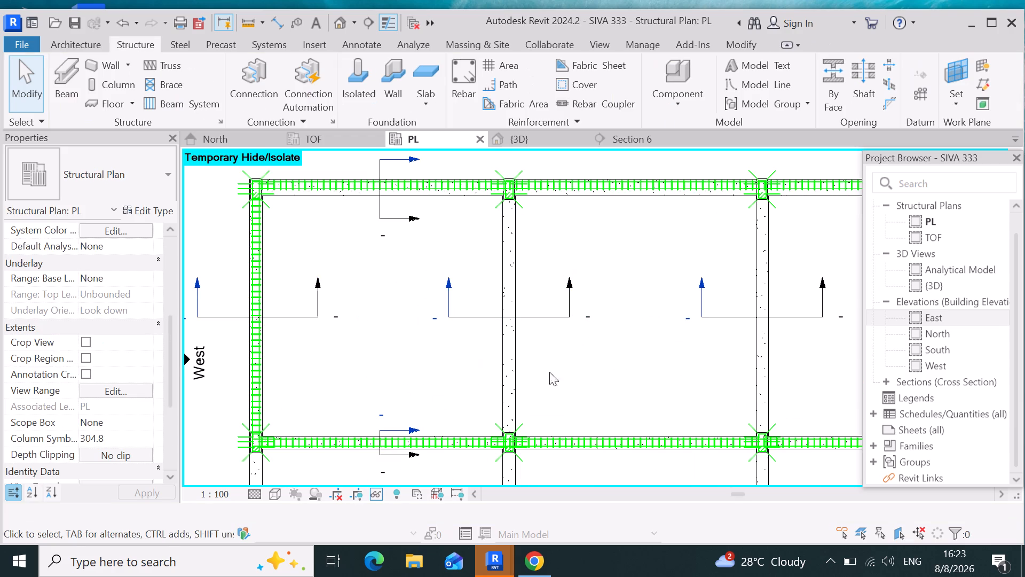
pyautogui.click(527, 317)
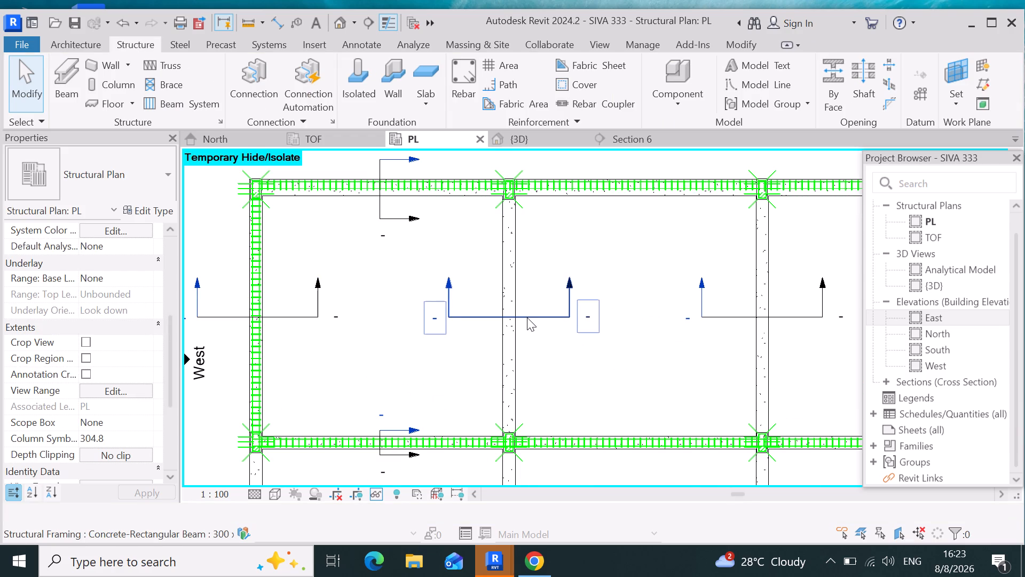
pyautogui.rightClick(558, 336)
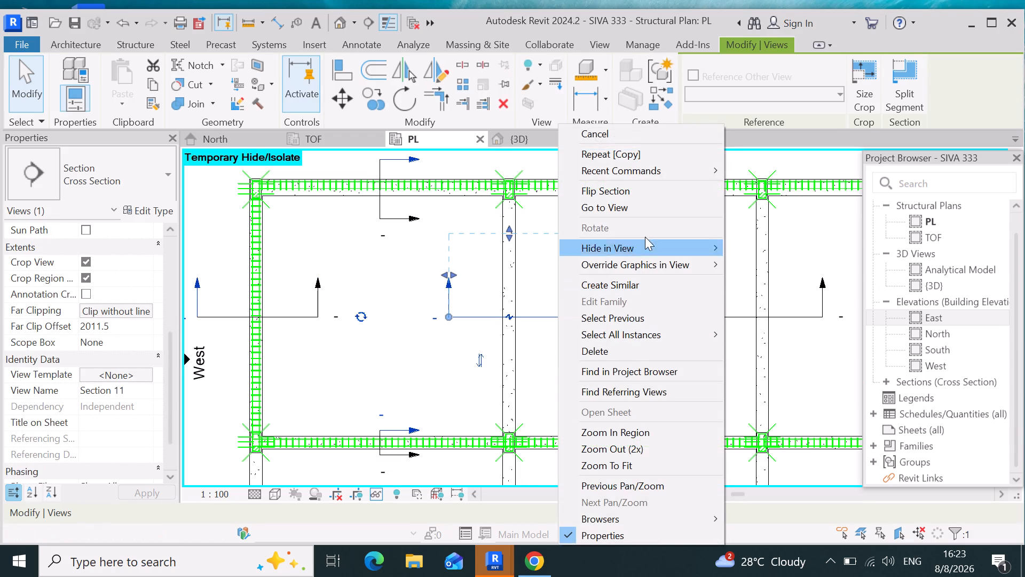
pyautogui.click(649, 209)
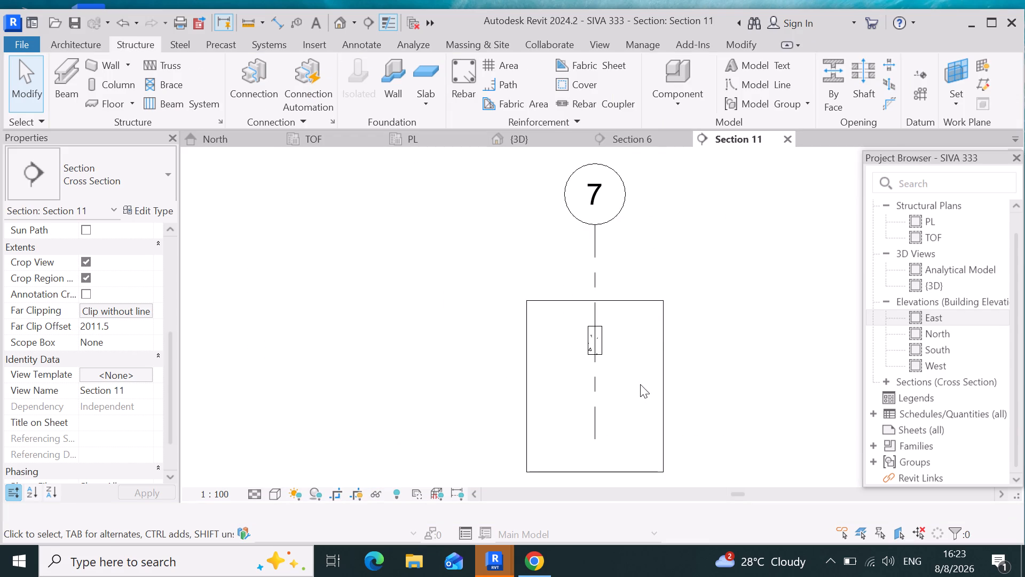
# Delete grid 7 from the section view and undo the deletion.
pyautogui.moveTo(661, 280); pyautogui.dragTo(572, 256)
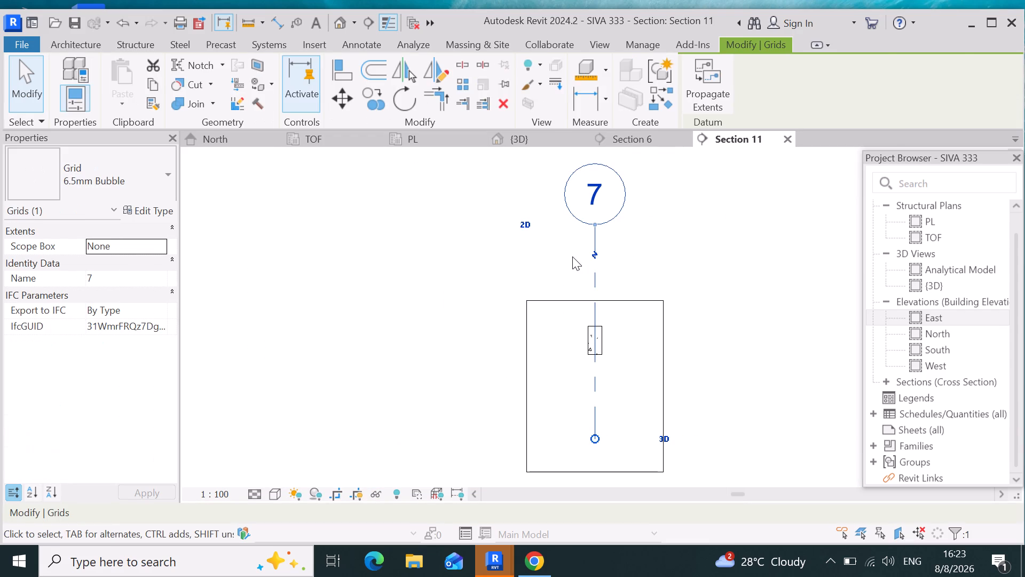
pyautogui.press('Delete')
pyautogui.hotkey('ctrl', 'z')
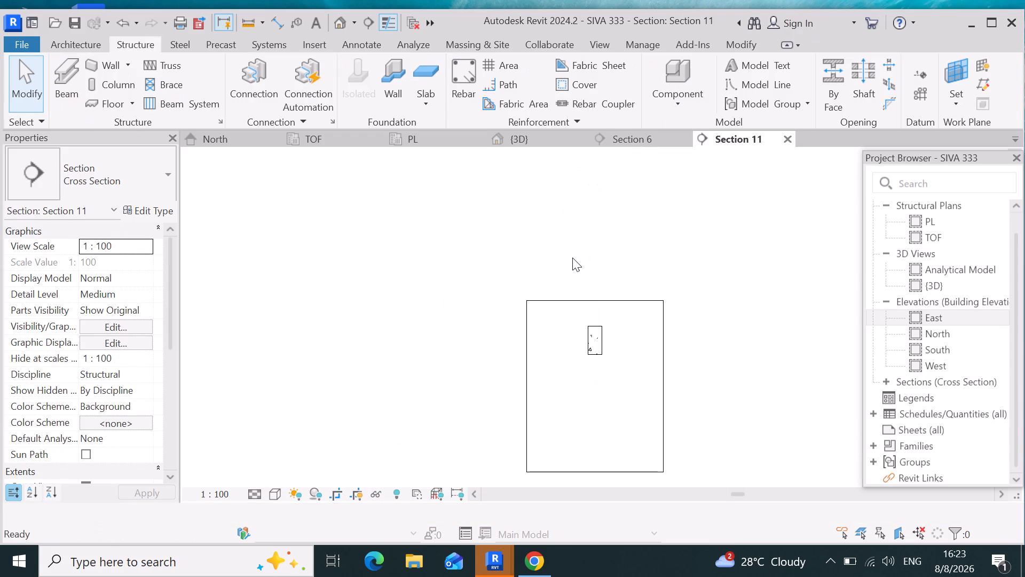
# Temporarily hide grid 7 in the section view.
pyautogui.moveTo(693, 280); pyautogui.dragTo(510, 217)
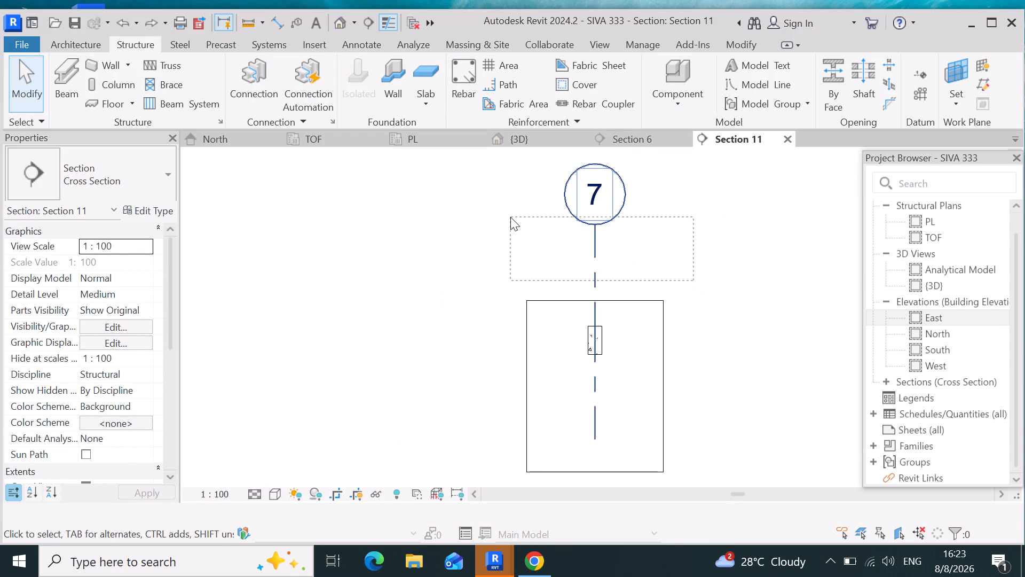
pyautogui.write('hh')
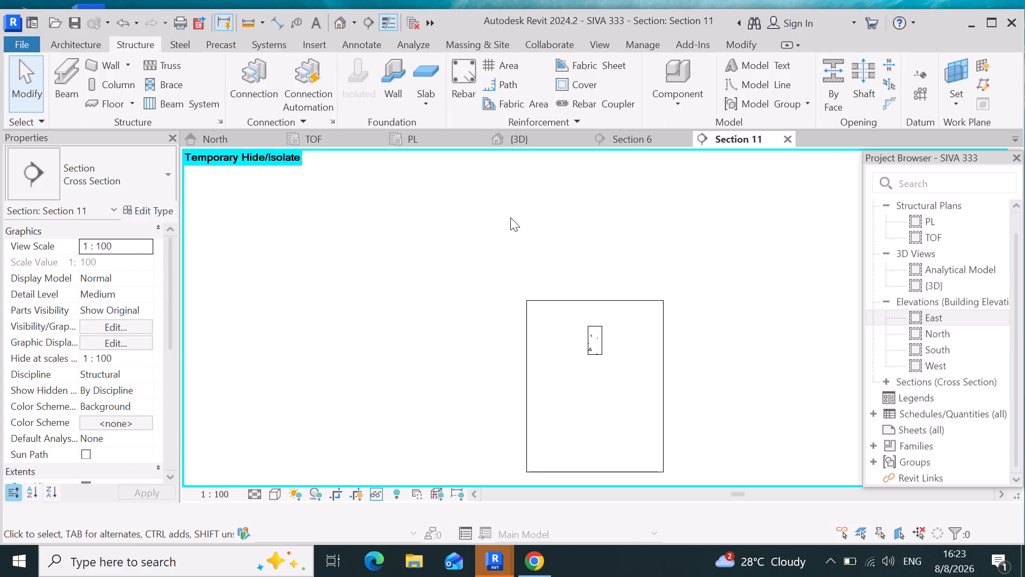
# Select the beam for rebar cover editing and accept Rebar Cover 1 at 30.0 mm in the cover settings.
pyautogui.click(565, 82)
pyautogui.click(601, 344)
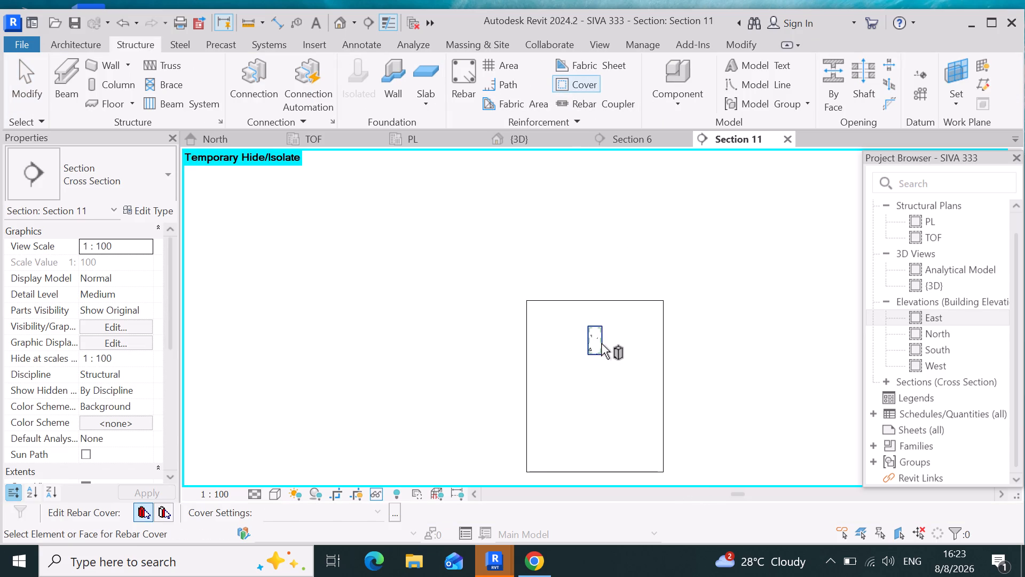
pyautogui.click(397, 511)
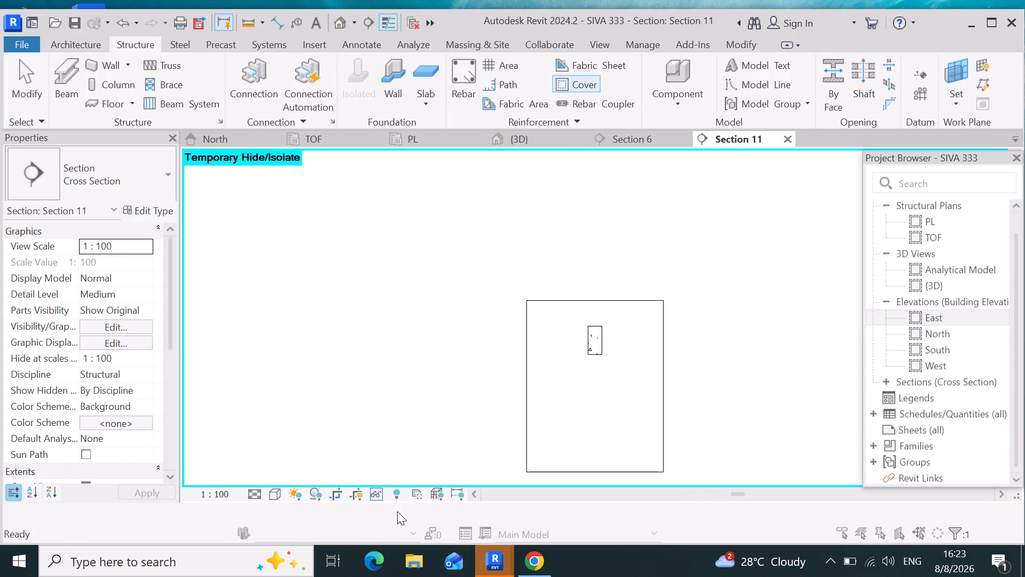
pyautogui.click(606, 252)
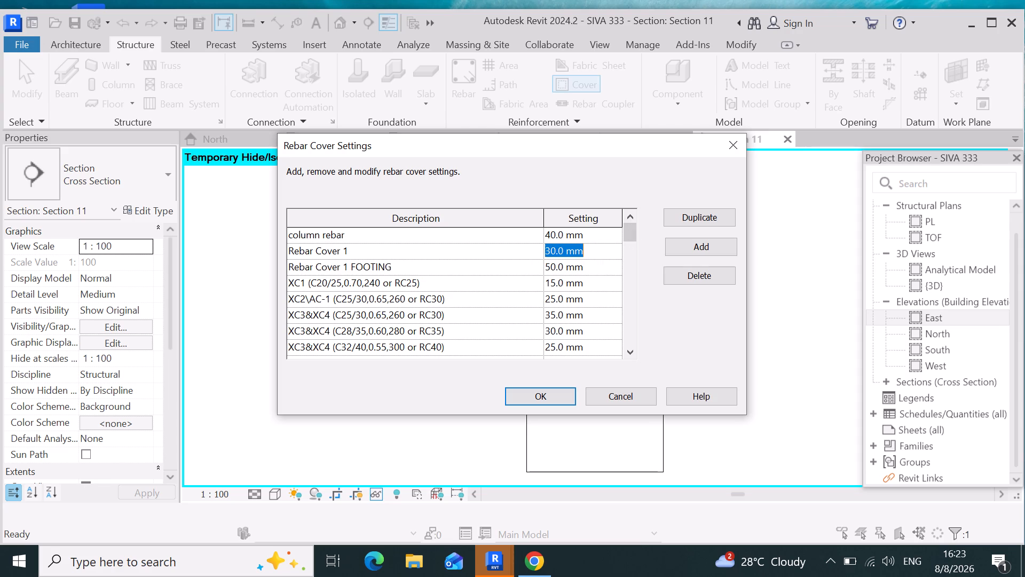
pyautogui.click(561, 400)
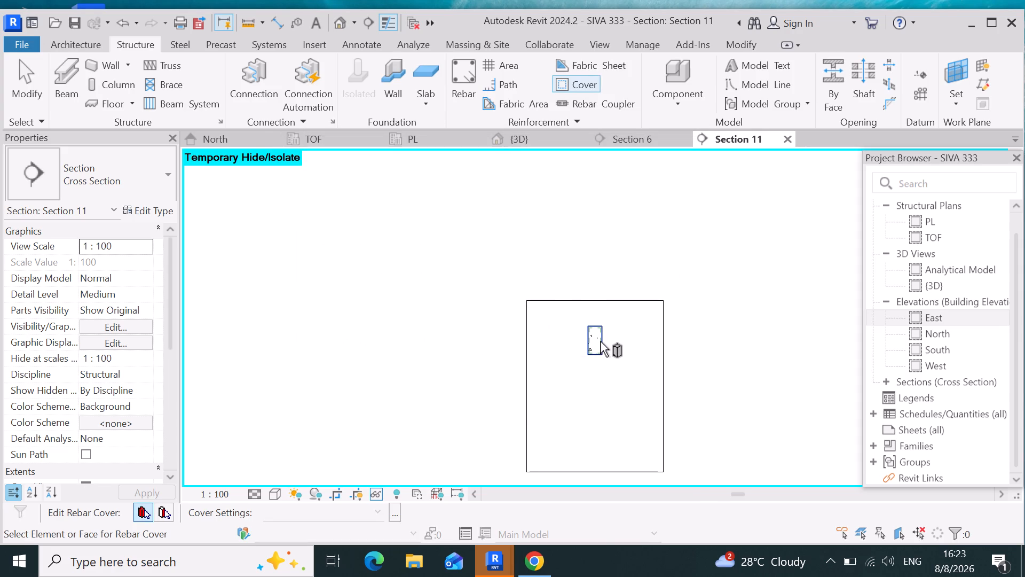
pyautogui.click(600, 341)
# Place an H12 stirrup of shape M_T1 in the beam section on the current work plane, oriented parallel to the work plane.
pyautogui.click(453, 65)
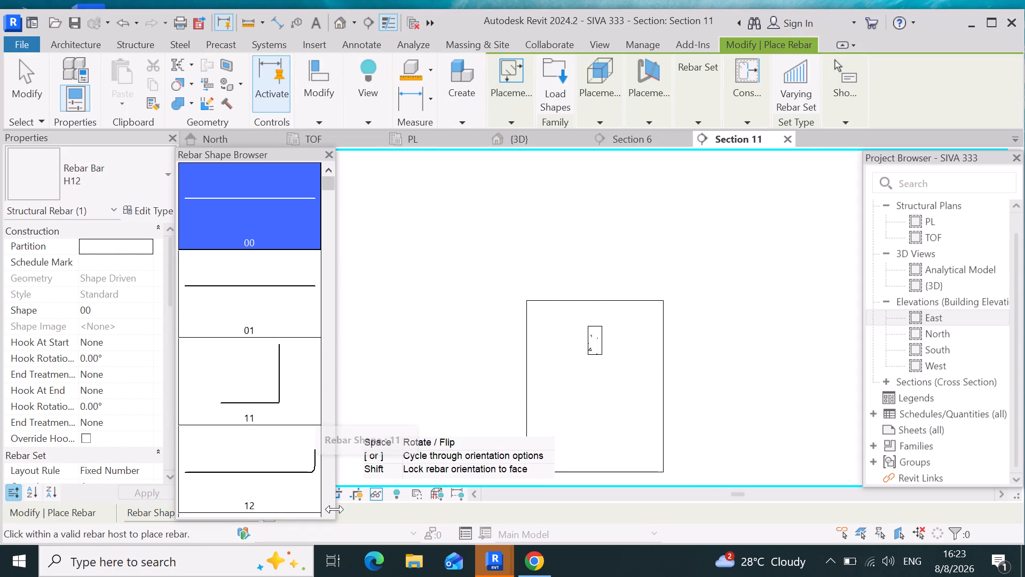
pyautogui.moveTo(334, 509); pyautogui.dragTo(334, 508)
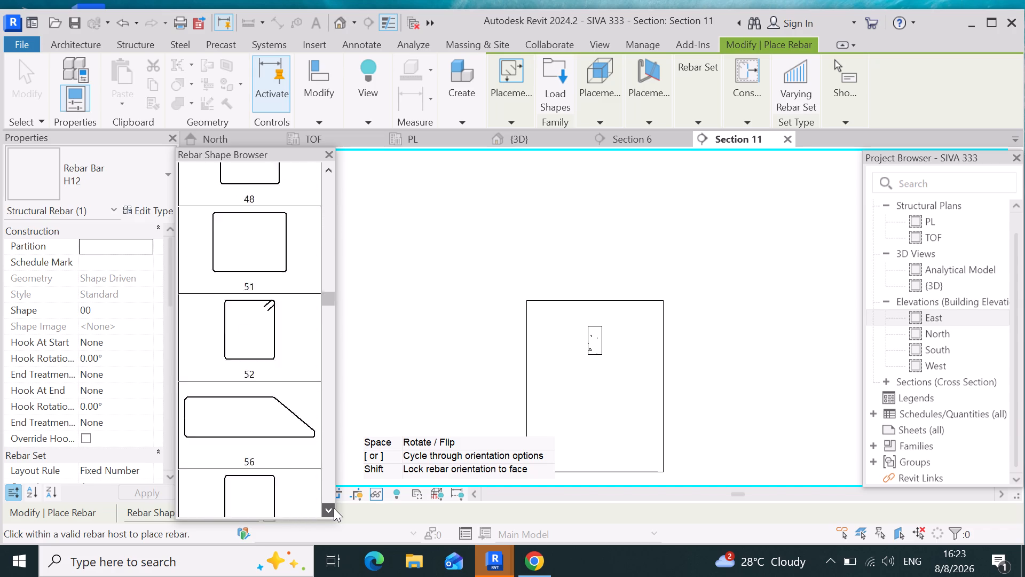
pyautogui.moveTo(334, 508); pyautogui.dragTo(241, 347)
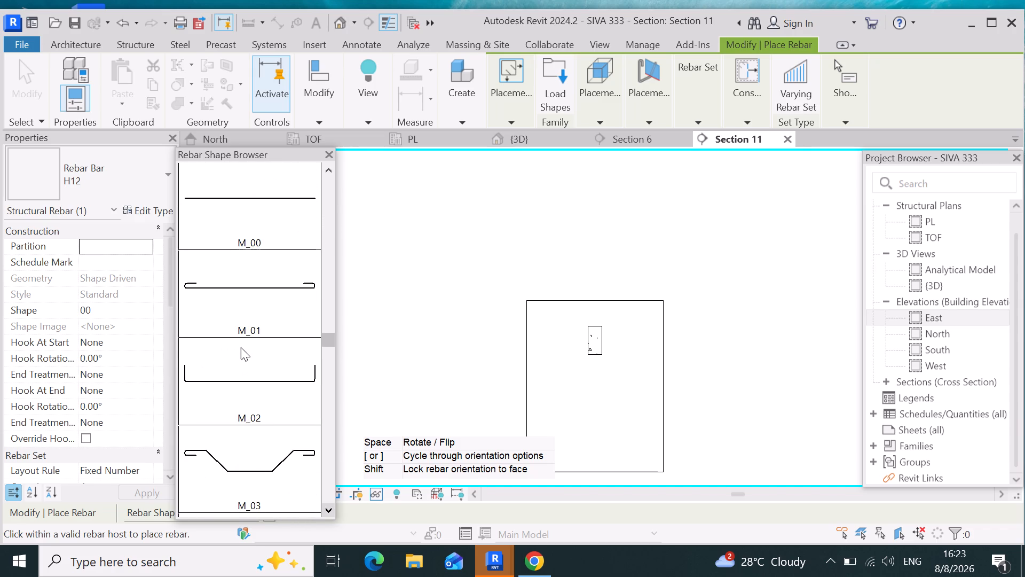
pyautogui.moveTo(241, 347); pyautogui.dragTo(239, 344)
pyautogui.scroll(-4, 241, 347)
pyautogui.scroll(8, 241, 347)
pyautogui.scroll(-10, 241, 345)
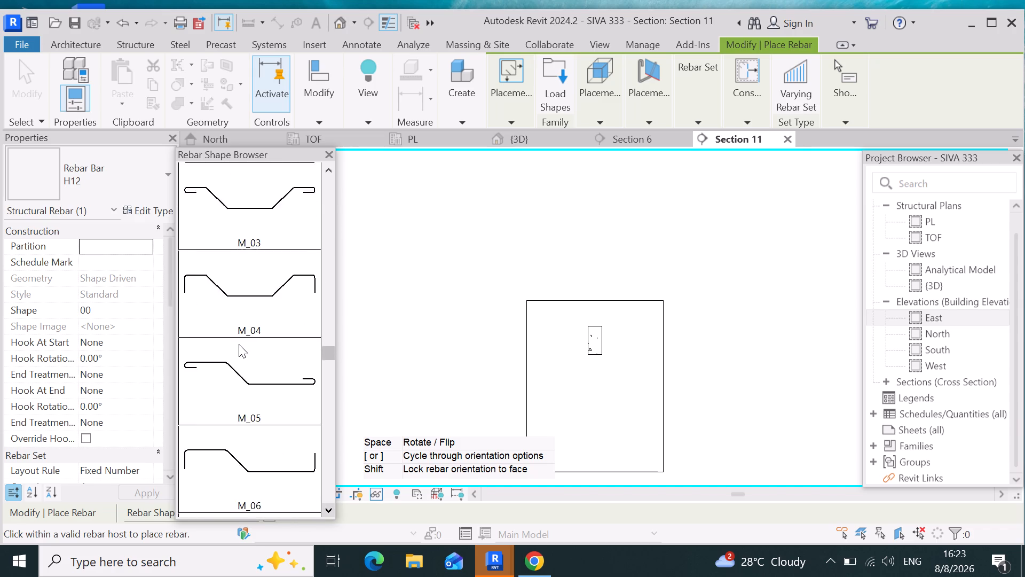
pyautogui.moveTo(239, 344); pyautogui.dragTo(223, 335)
pyautogui.scroll(-20, 239, 344)
pyautogui.scroll(-19, 239, 344)
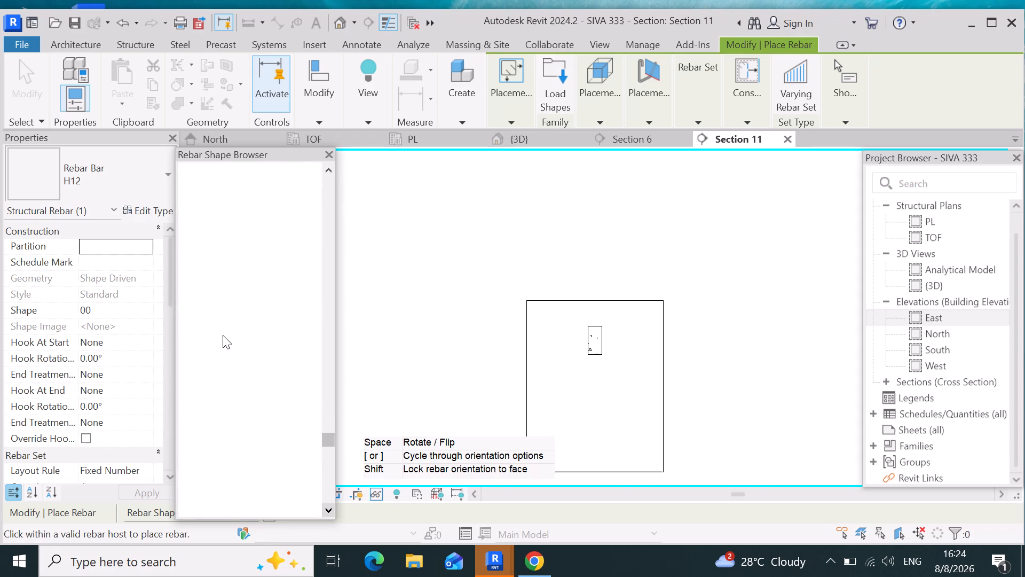
pyautogui.scroll(-17, 223, 335)
pyautogui.moveTo(223, 335); pyautogui.dragTo(251, 412)
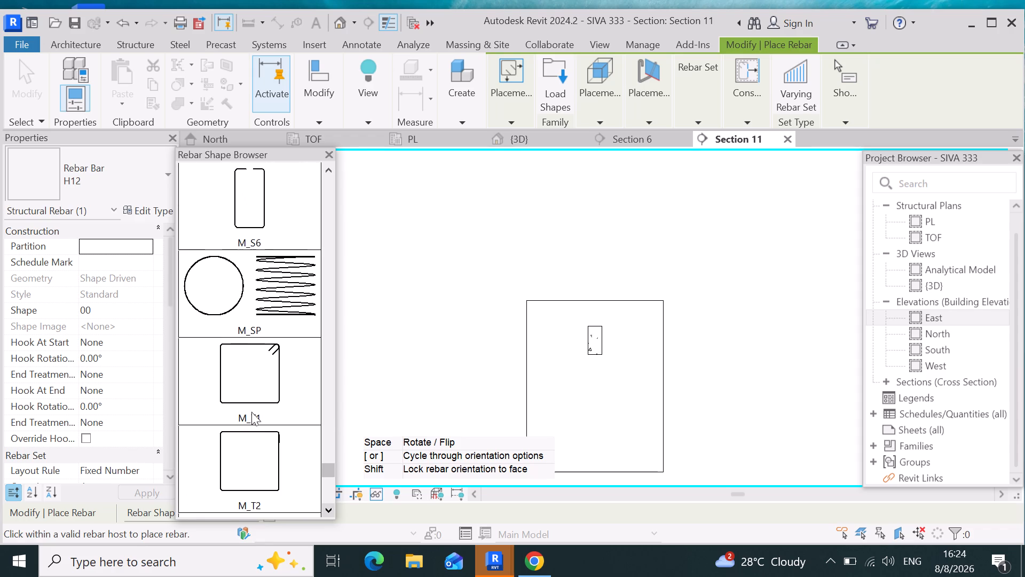
pyautogui.moveTo(251, 412); pyautogui.dragTo(252, 379)
pyautogui.moveTo(250, 340); pyautogui.dragTo(251, 346)
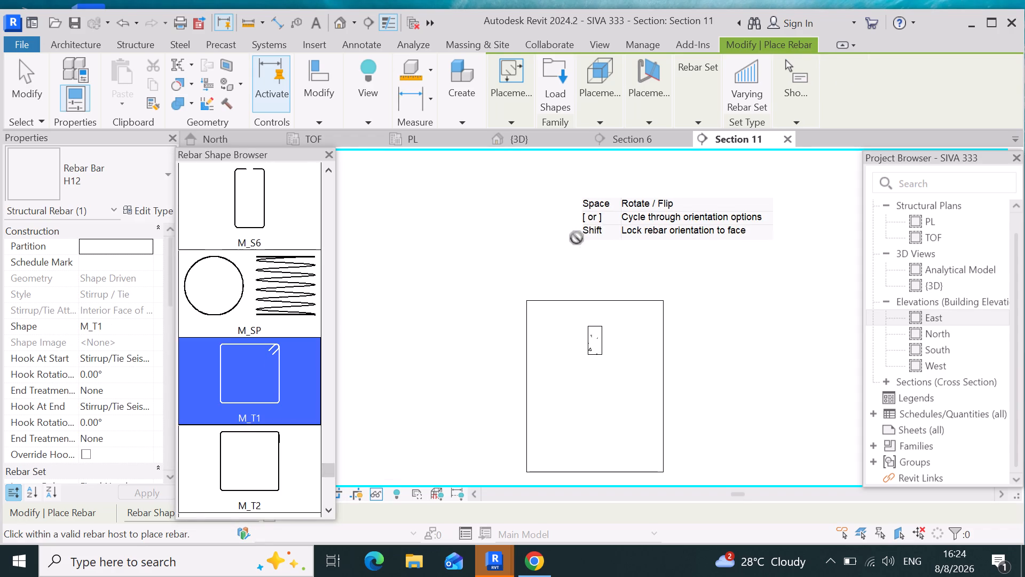
pyautogui.click(595, 116)
pyautogui.click(600, 163)
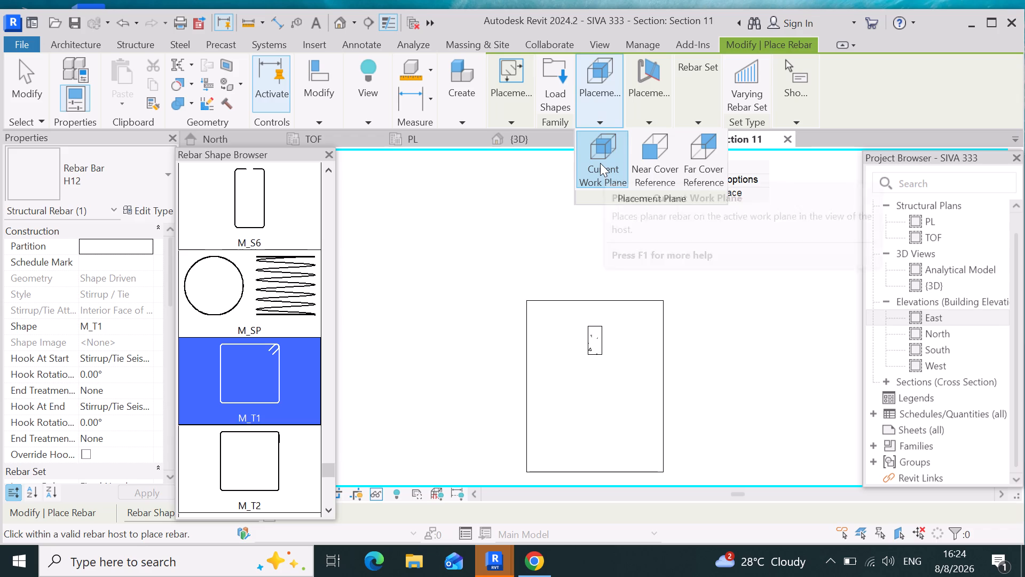
pyautogui.click(642, 120)
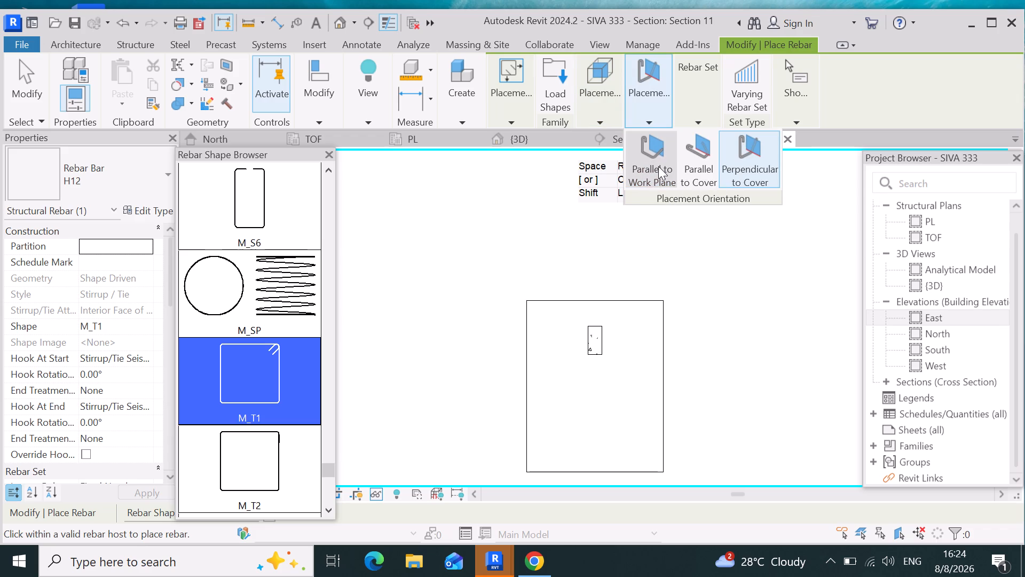
pyautogui.click(658, 165)
pyautogui.scroll(8, 608, 342)
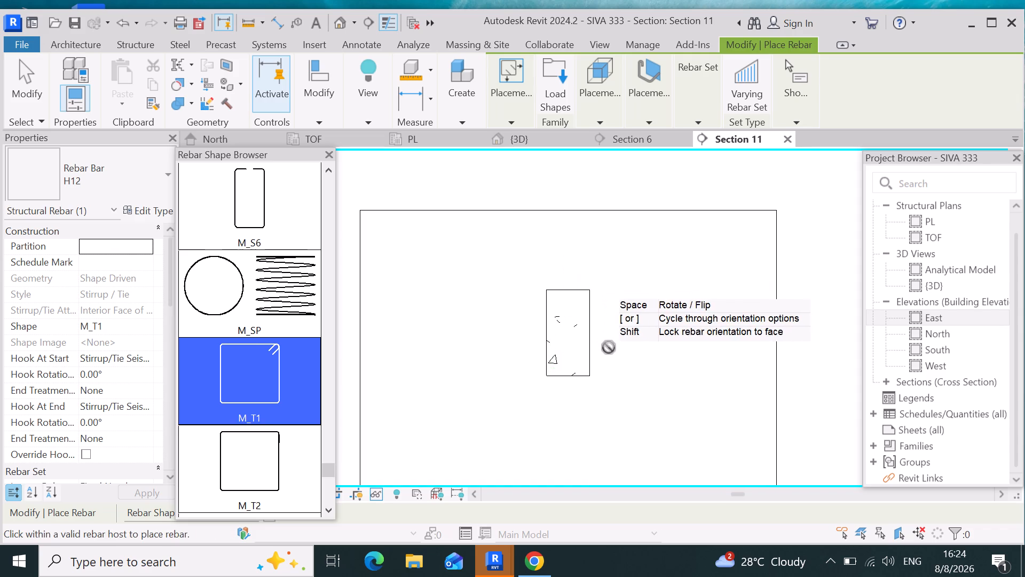
pyautogui.click(572, 317)
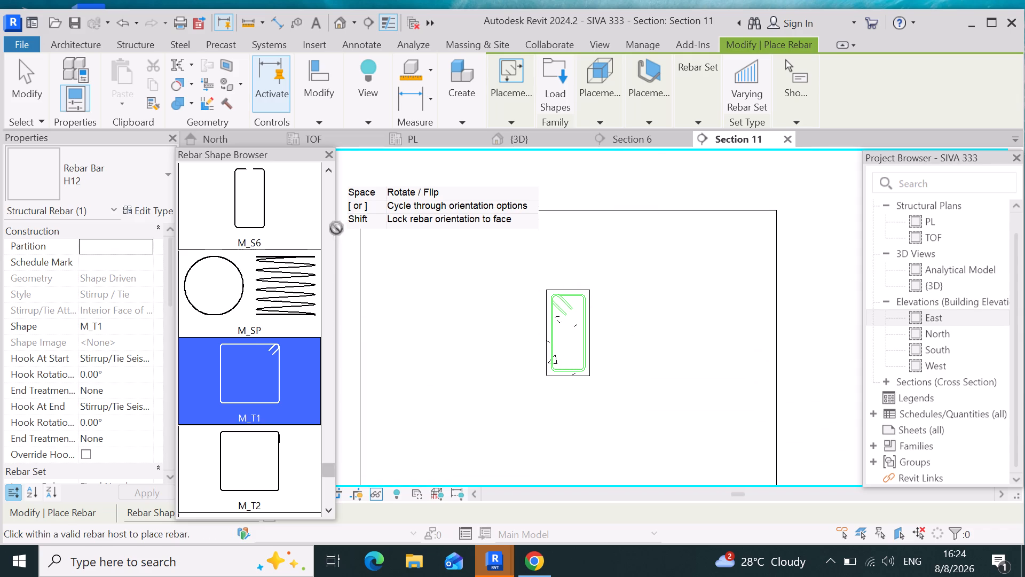
# Place two vertical sets of four straight H12 bars, shape 00, perpendicular to cover along both side legs of the stirrup.
pyautogui.moveTo(333, 167); pyautogui.dragTo(333, 166)
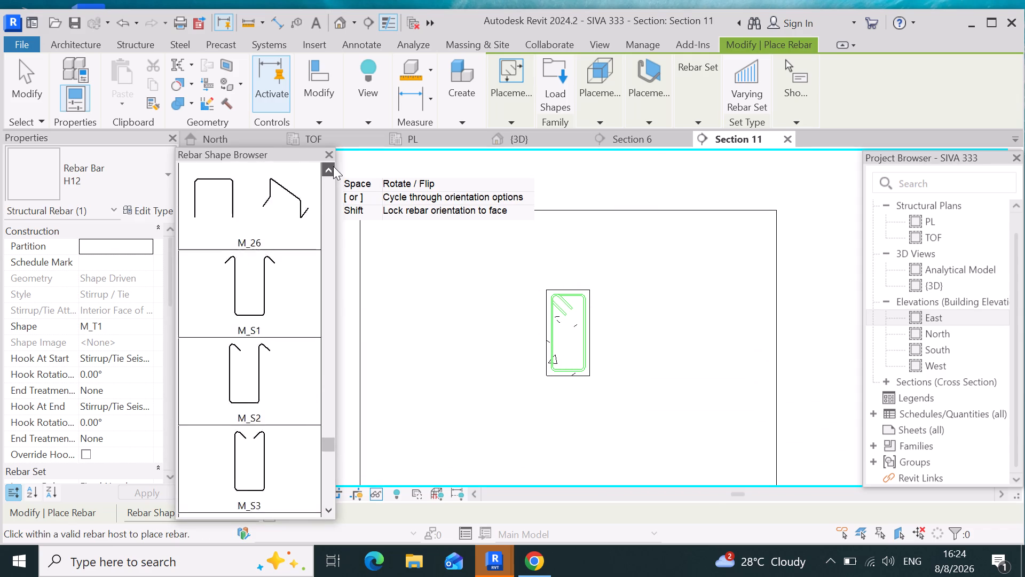
pyautogui.moveTo(333, 166); pyautogui.dragTo(334, 166)
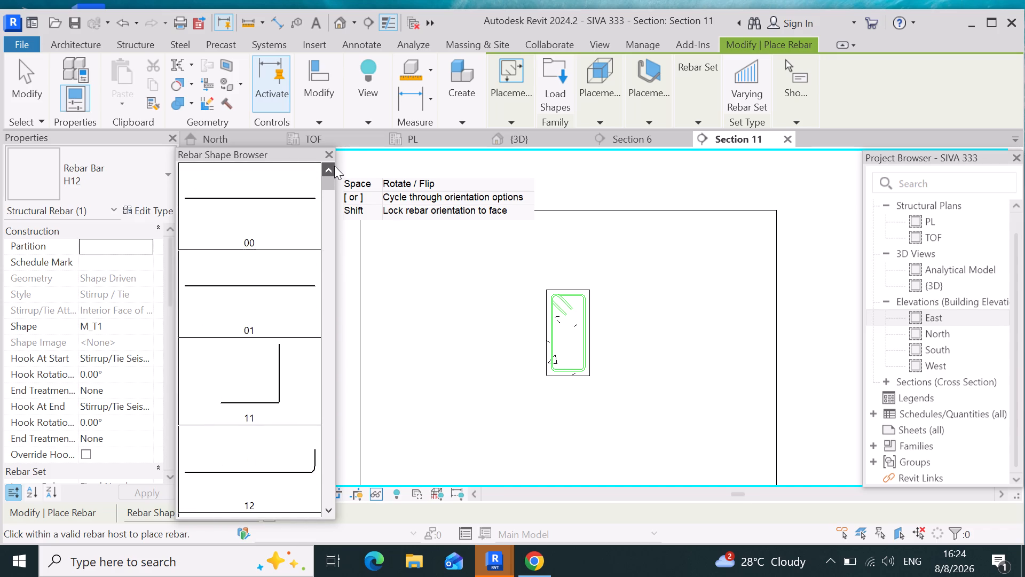
pyautogui.moveTo(334, 166); pyautogui.dragTo(277, 252)
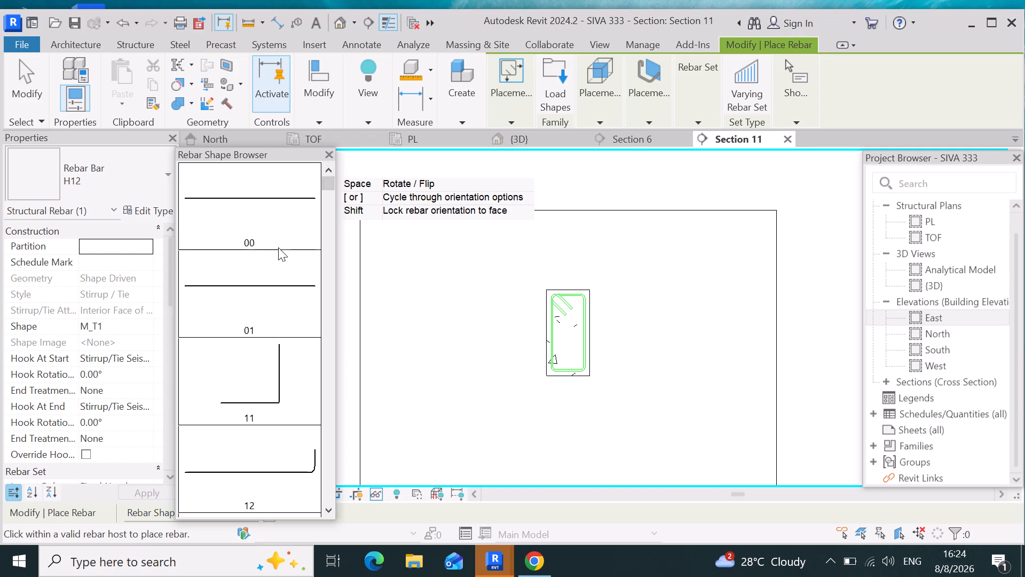
pyautogui.click(278, 247)
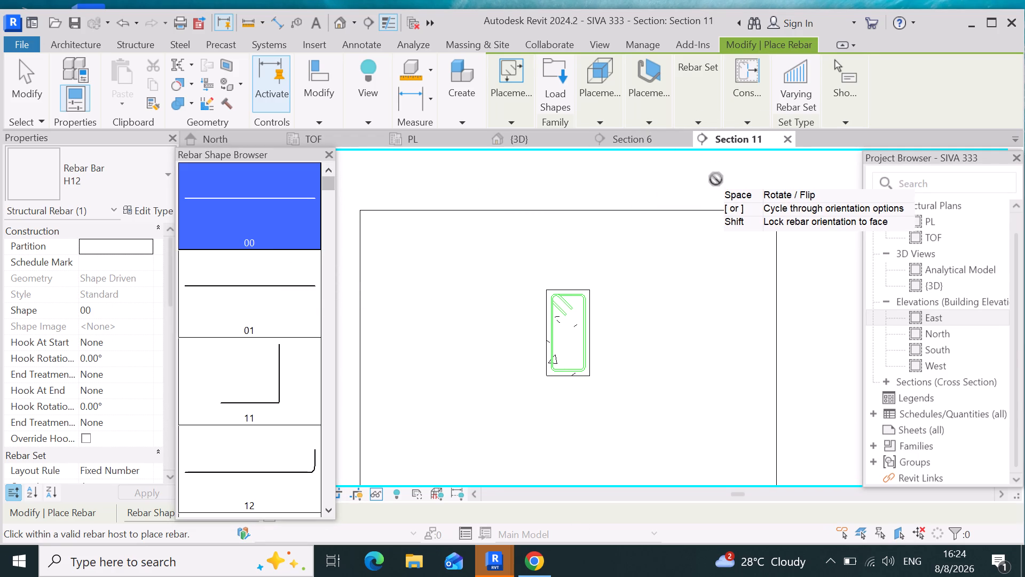
pyautogui.click(598, 121)
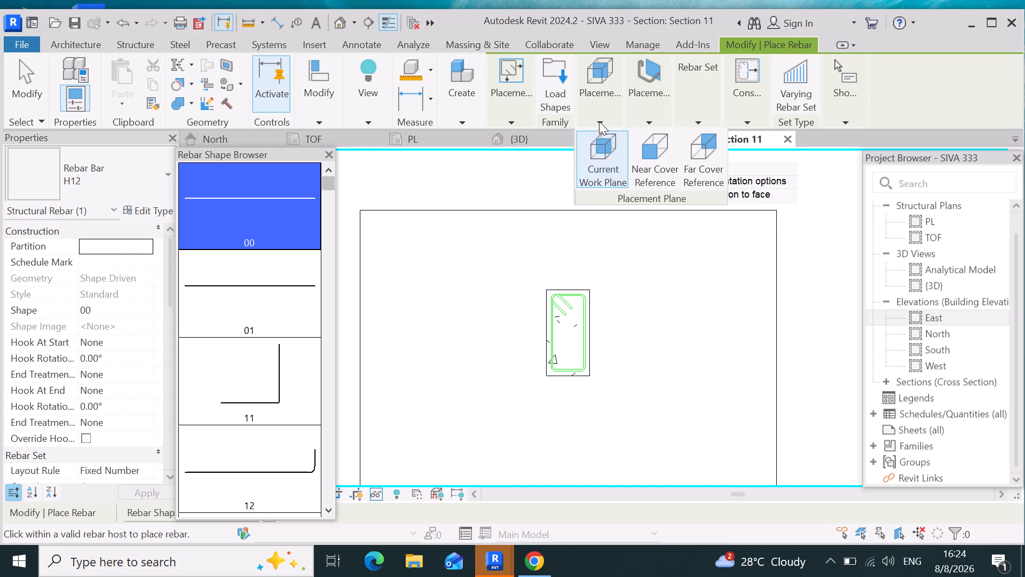
pyautogui.click(605, 155)
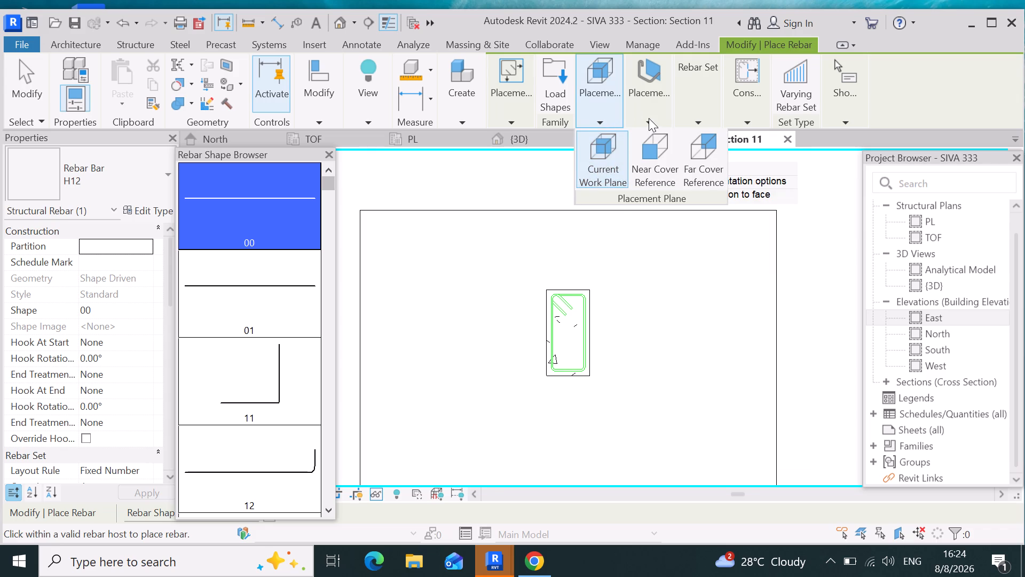
pyautogui.click(649, 118)
pyautogui.click(759, 152)
pyautogui.scroll(3, 539, 329)
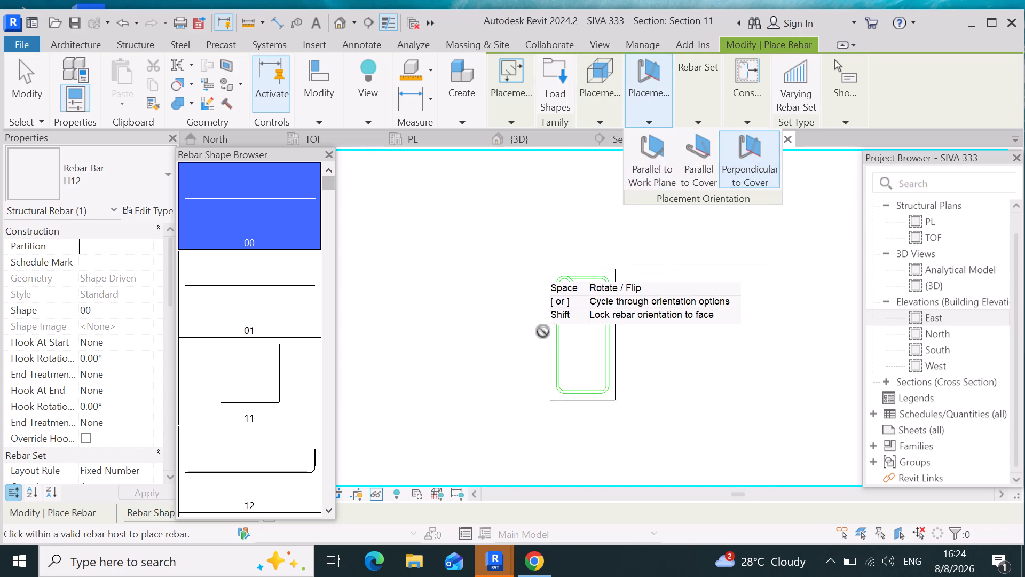
pyautogui.scroll(2, 628, 409)
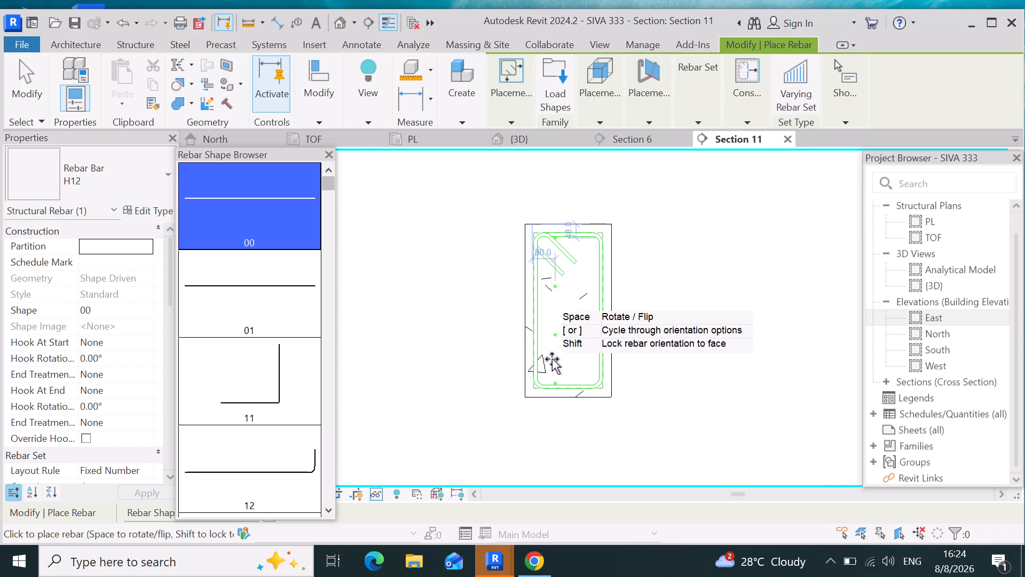
pyautogui.click(543, 362)
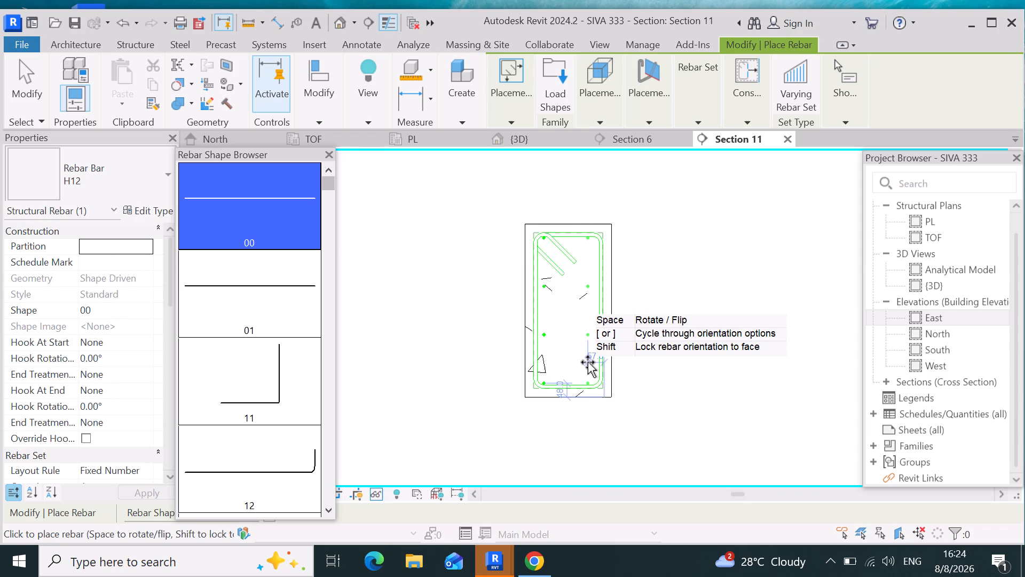
pyautogui.click(589, 364)
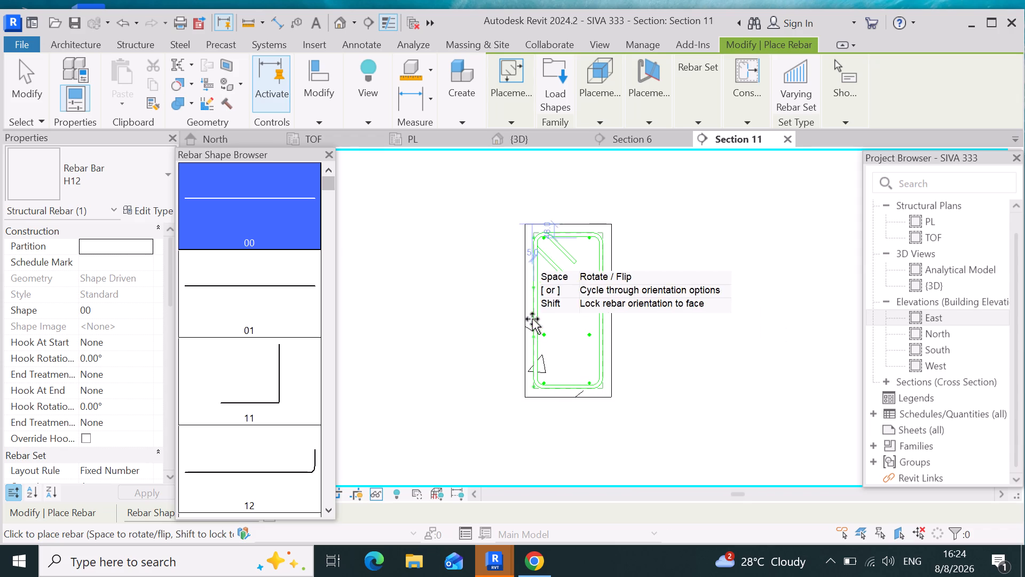
pyautogui.press('Escape')
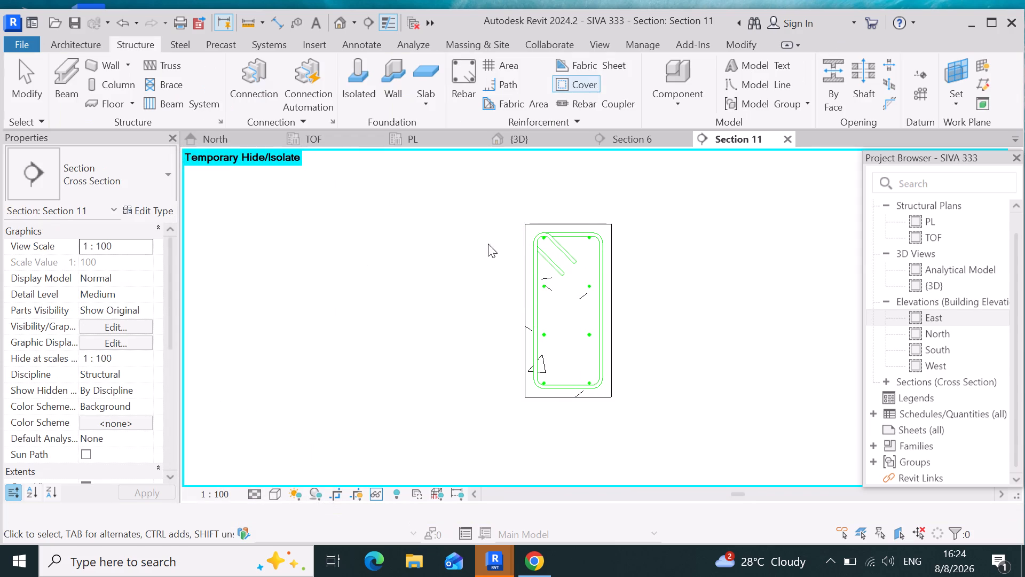
# Lower the top bars of both longitudinal sets to about 59 mm below the beam's top face.
pyautogui.scroll(6, 584, 268)
pyautogui.scroll(3, 525, 221)
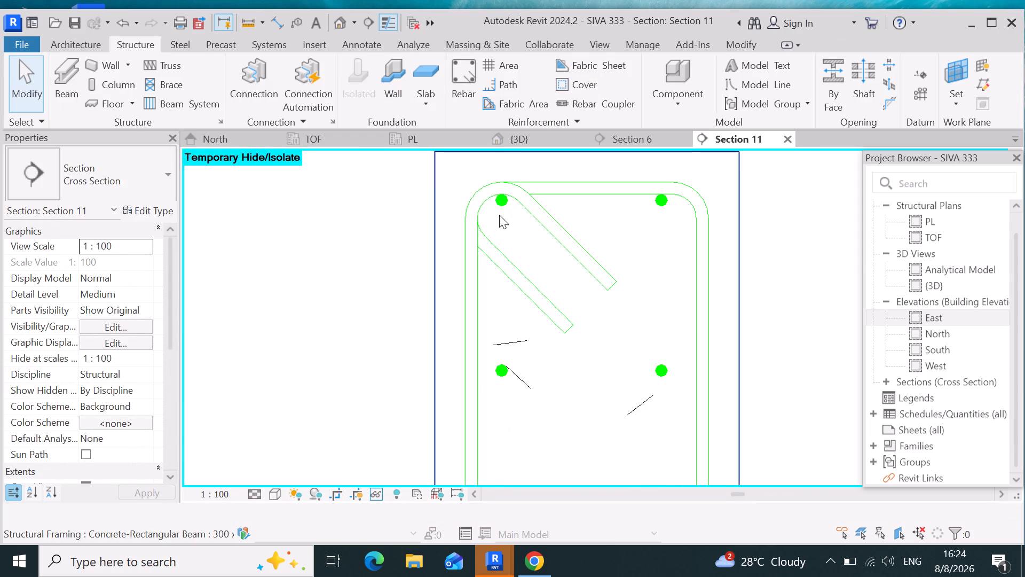
pyautogui.click(497, 201)
pyautogui.moveTo(502, 199); pyautogui.dragTo(501, 212)
pyautogui.click(501, 212)
pyautogui.click(665, 203)
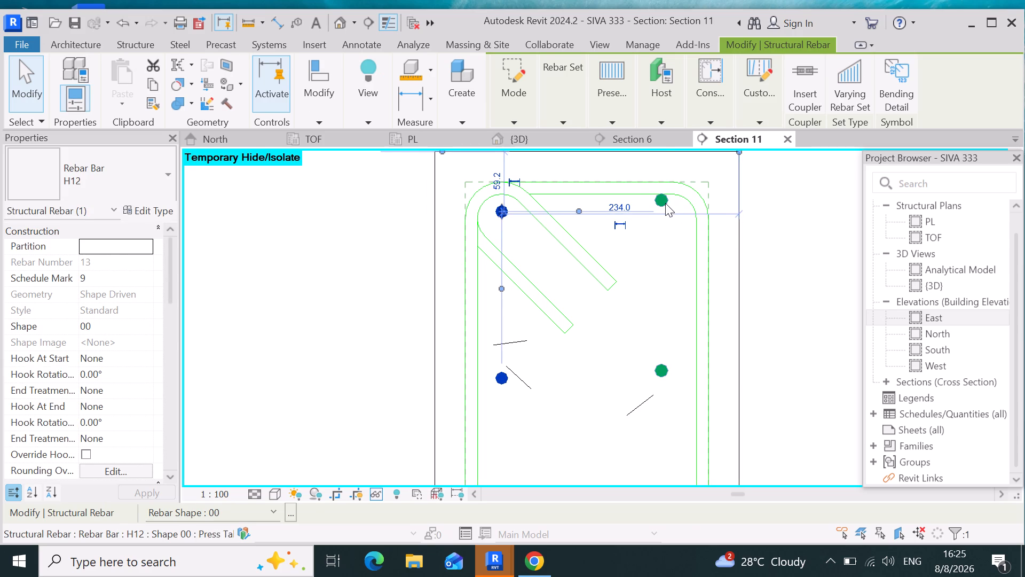
pyautogui.moveTo(664, 199); pyautogui.dragTo(665, 220)
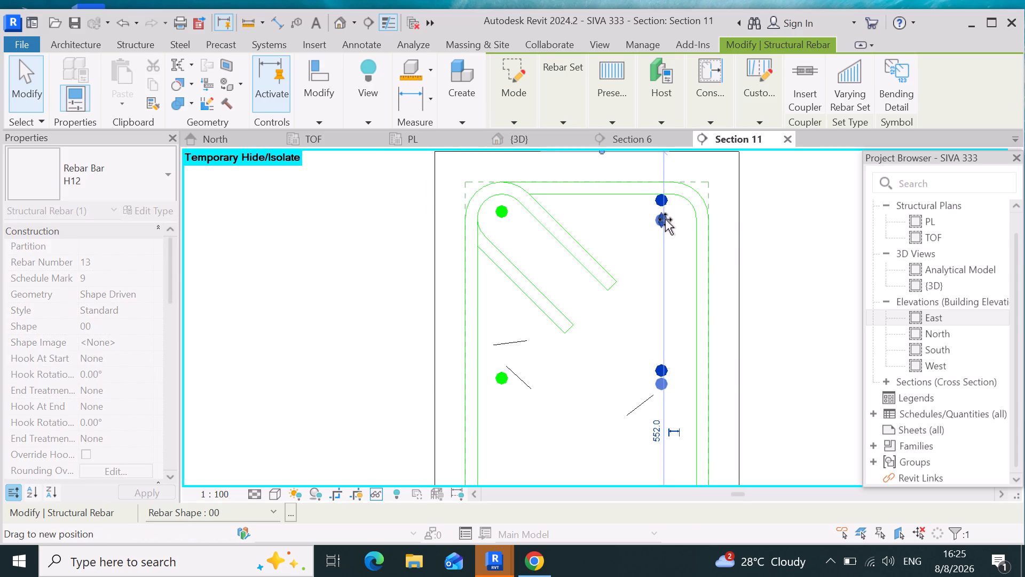
pyautogui.moveTo(665, 220); pyautogui.dragTo(664, 217)
# Raise the bottom bars of both longitudinal sets to about 60 mm above the beam's bottom face.
pyautogui.scroll(-6, 657, 223)
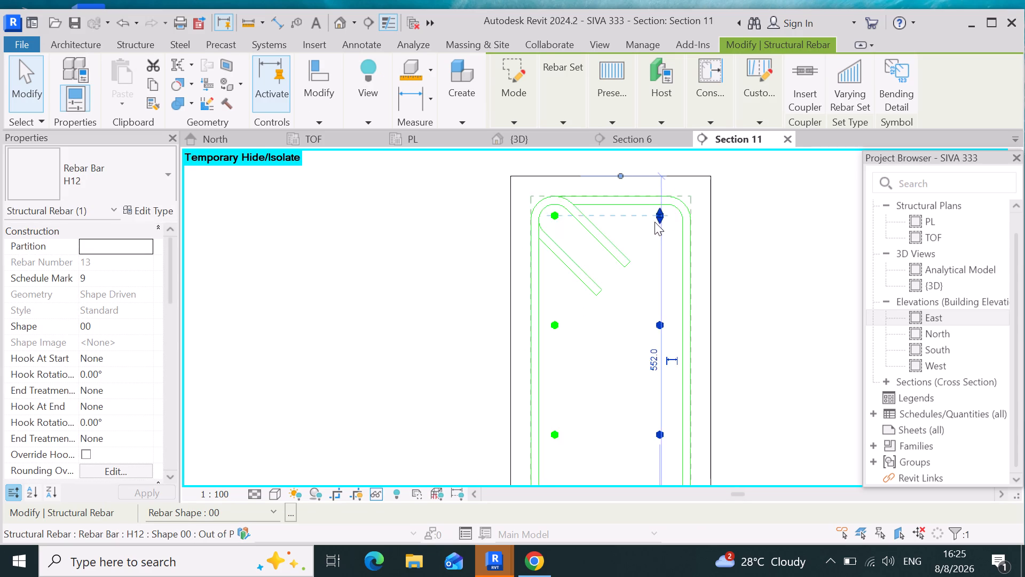
pyautogui.scroll(-2, 655, 222)
pyautogui.scroll(4, 597, 452)
pyautogui.scroll(7, 630, 354)
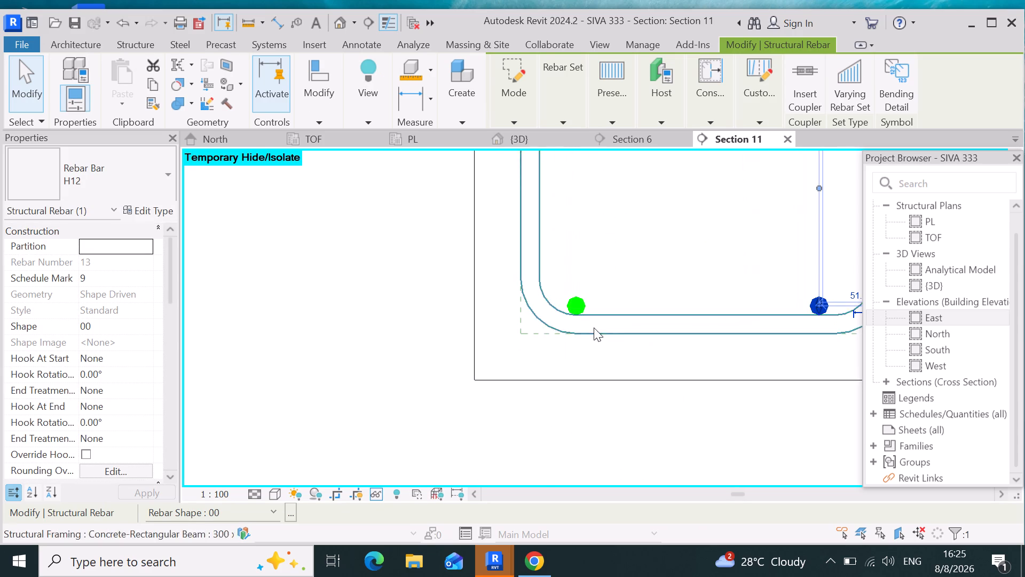
pyautogui.click(573, 303)
pyautogui.moveTo(579, 298); pyautogui.dragTo(575, 288)
pyautogui.click(575, 288)
pyautogui.scroll(-4, 517, 375)
pyautogui.scroll(3, 709, 336)
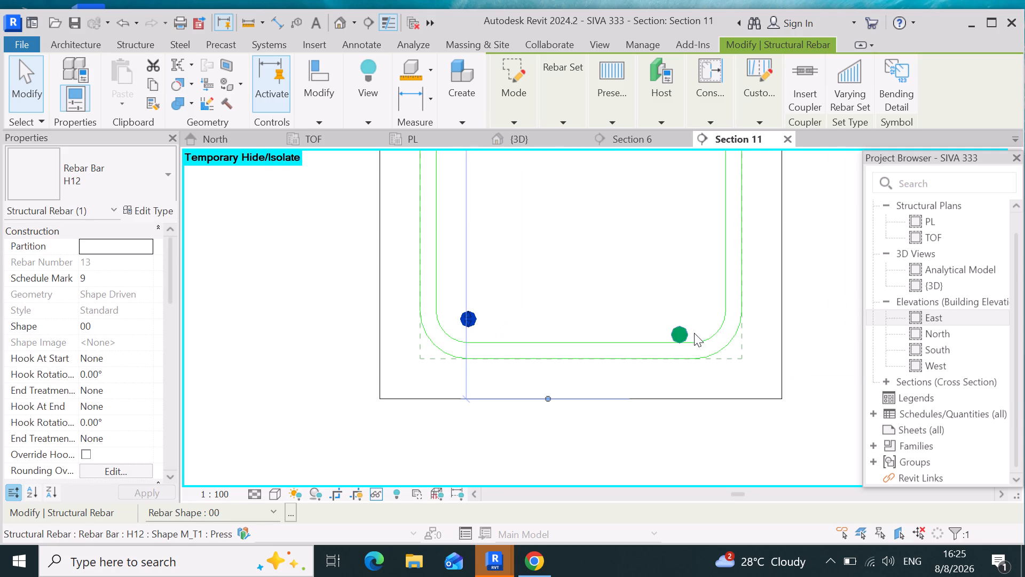
pyautogui.click(681, 331)
pyautogui.moveTo(682, 324); pyautogui.dragTo(684, 303)
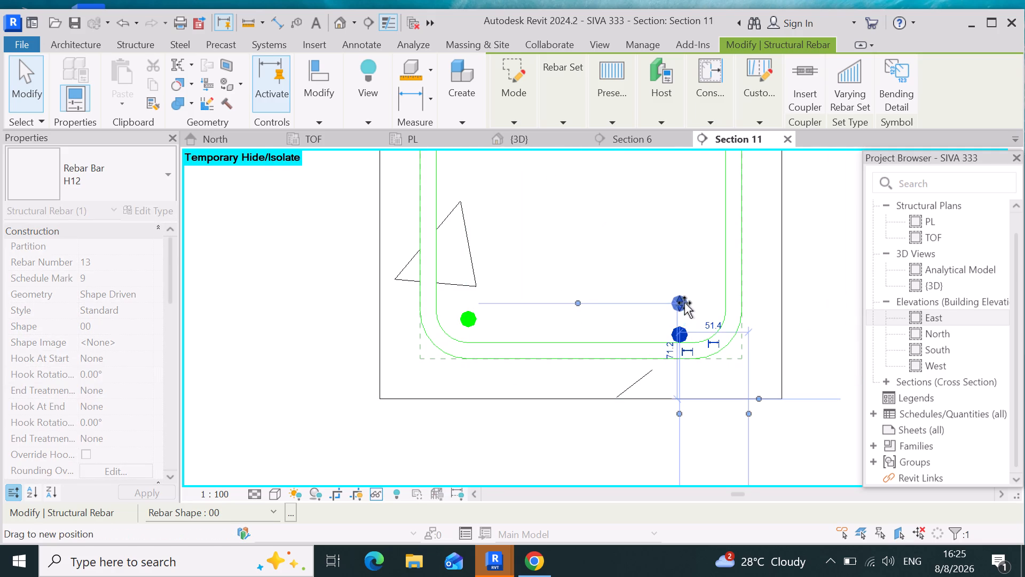
pyautogui.moveTo(684, 303); pyautogui.dragTo(685, 316)
pyautogui.click(685, 316)
pyautogui.scroll(-2, 692, 359)
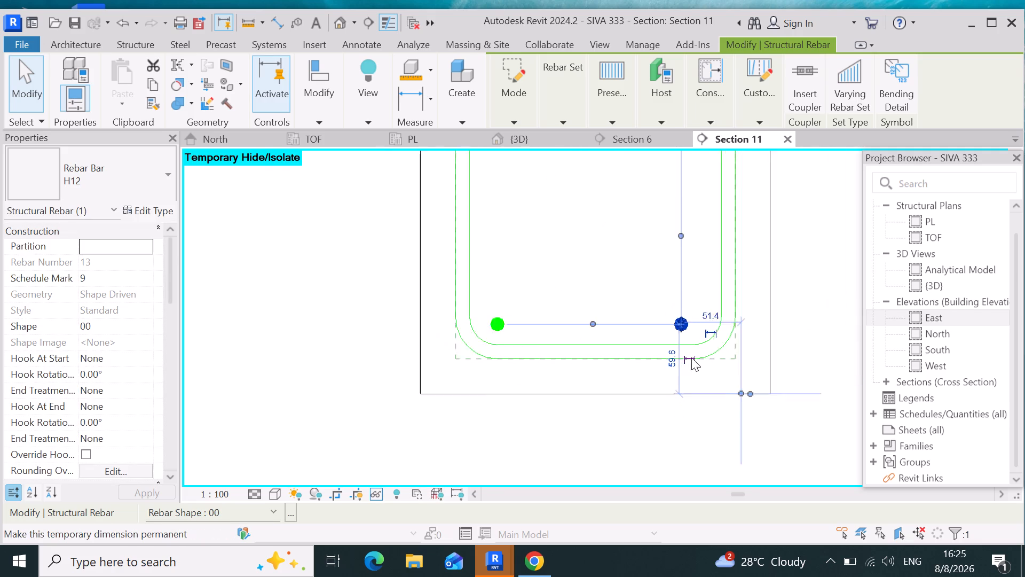
pyautogui.scroll(-7, 691, 357)
pyautogui.click(466, 413)
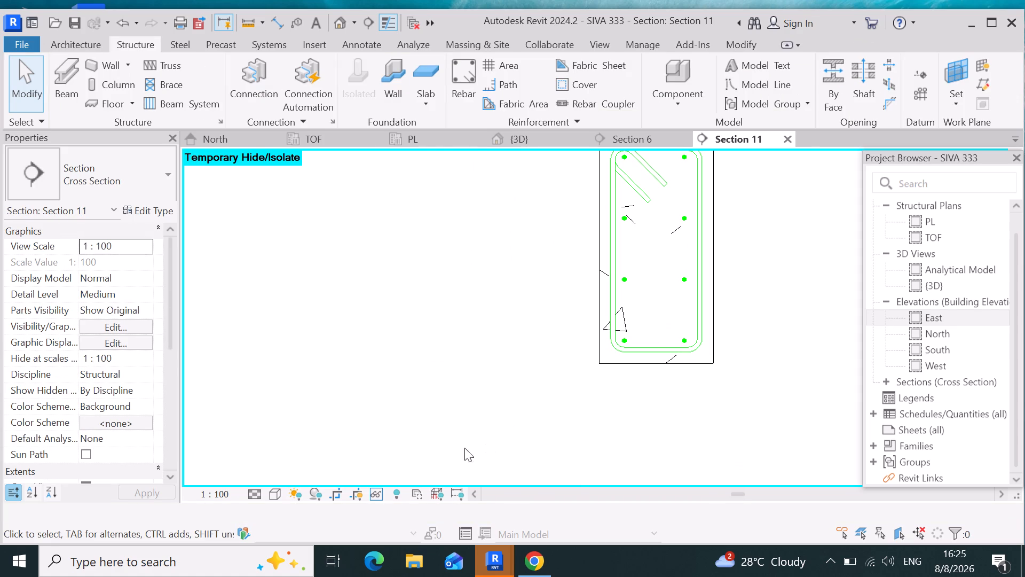
# Set the section view's visual style to Wireframe.
pyautogui.click(283, 496)
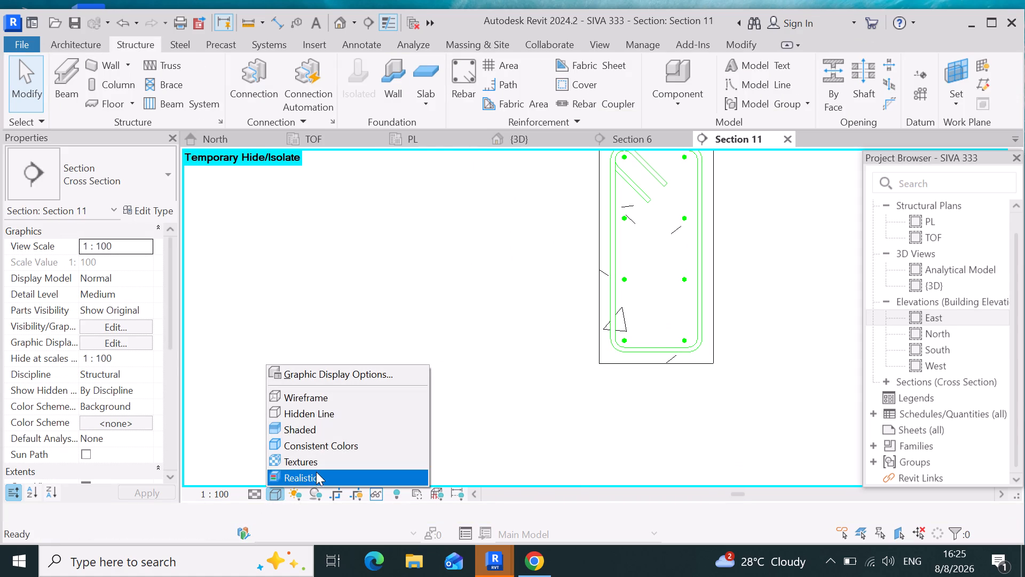
pyautogui.click(320, 398)
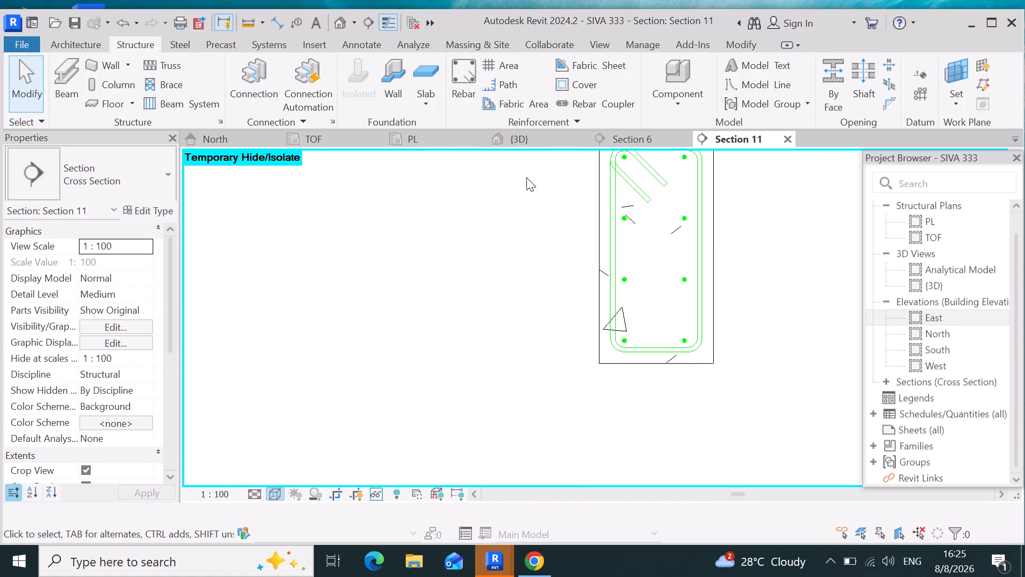
# In the 3D view, set the second north-south beam's H12 stirrup set to Maximum Spacing layout at 150 mm.
pyautogui.click(528, 136)
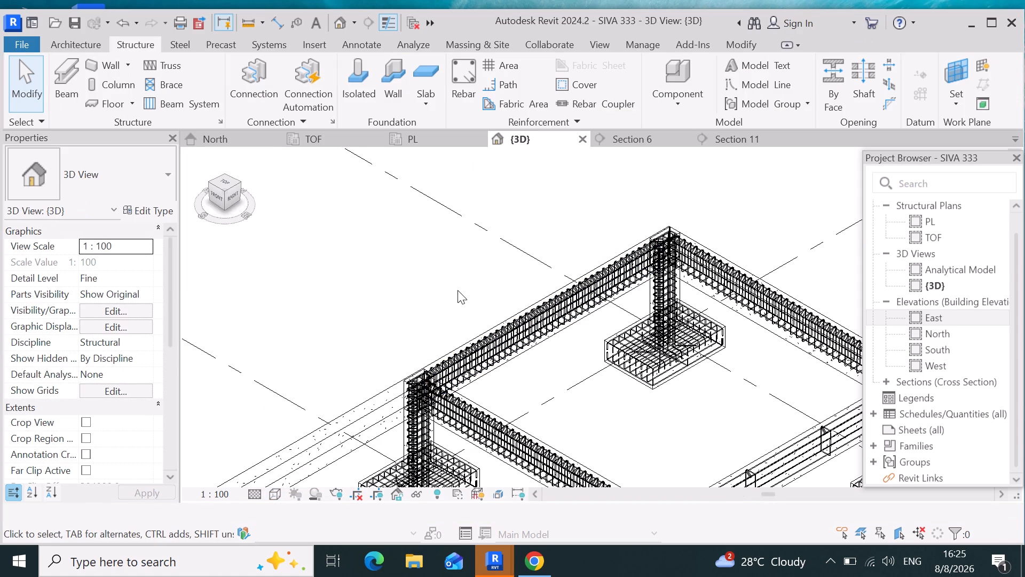
pyautogui.scroll(-3, 456, 290)
pyautogui.scroll(2, 752, 442)
pyautogui.scroll(6, 596, 389)
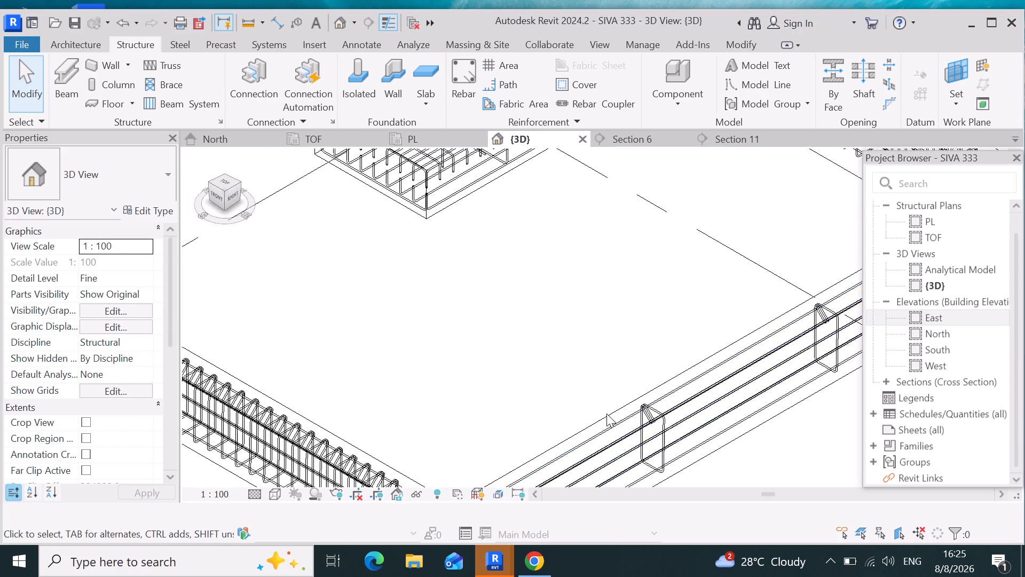
pyautogui.scroll(7, 606, 414)
pyautogui.scroll(3, 667, 452)
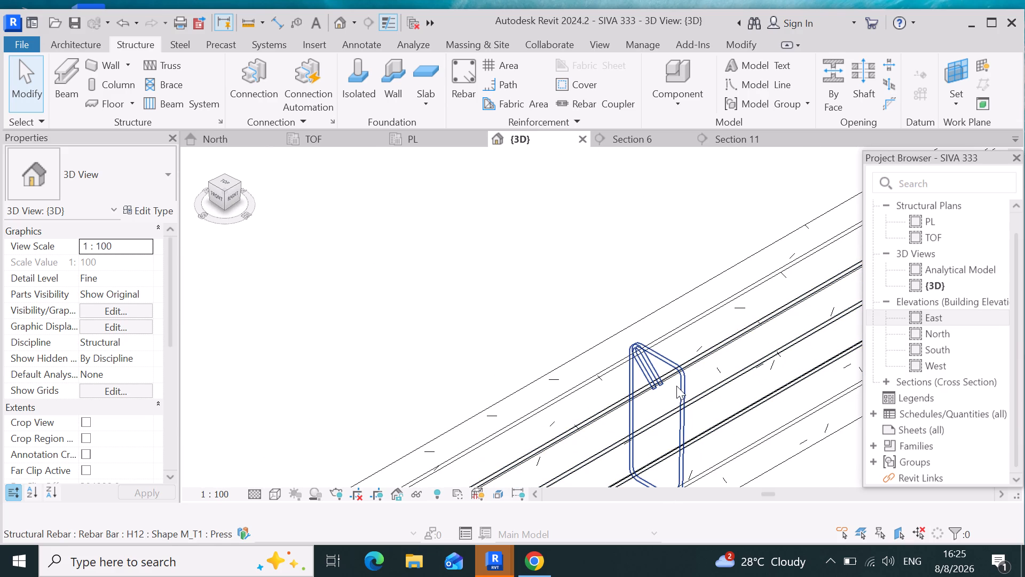
pyautogui.click(676, 384)
pyautogui.scroll(-4, 578, 361)
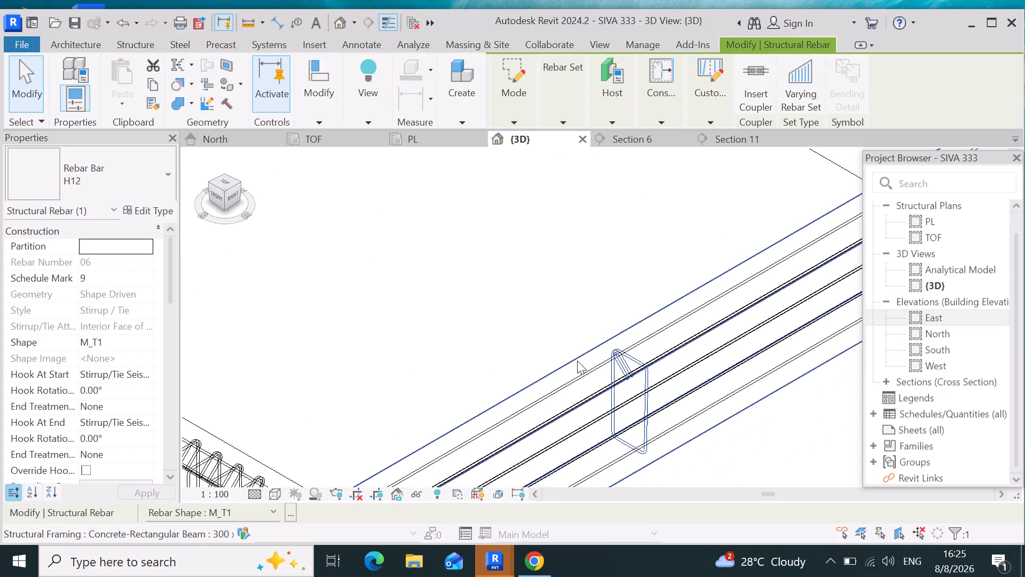
pyautogui.scroll(-3, 577, 361)
pyautogui.scroll(-4, 62, 396)
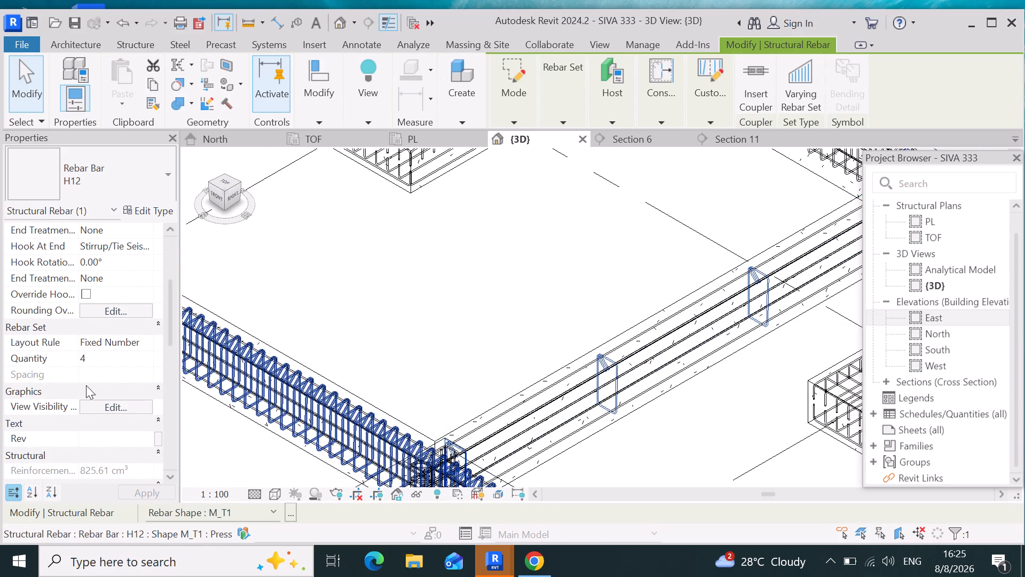
pyautogui.click(134, 339)
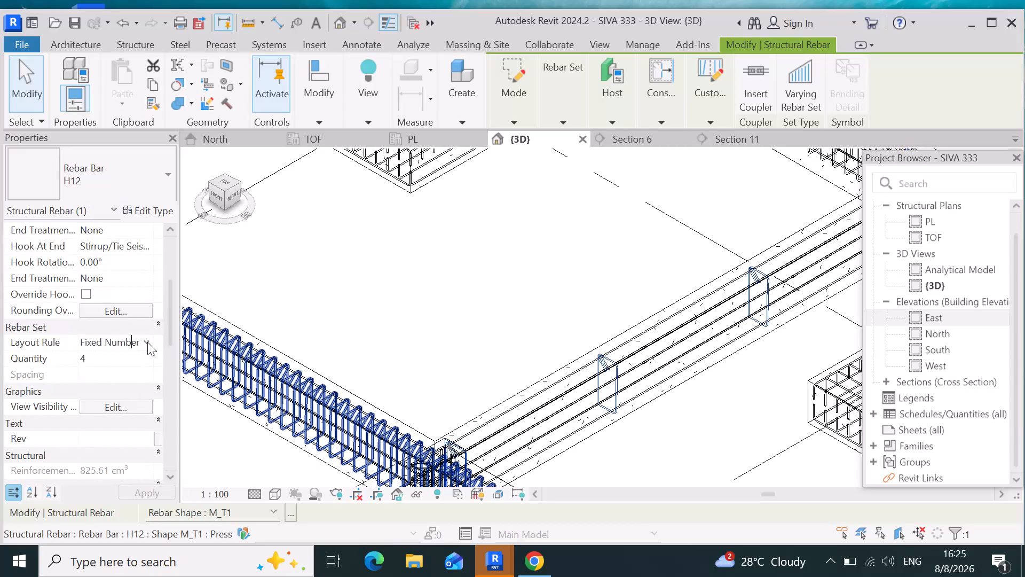
pyautogui.click(148, 341)
pyautogui.click(140, 384)
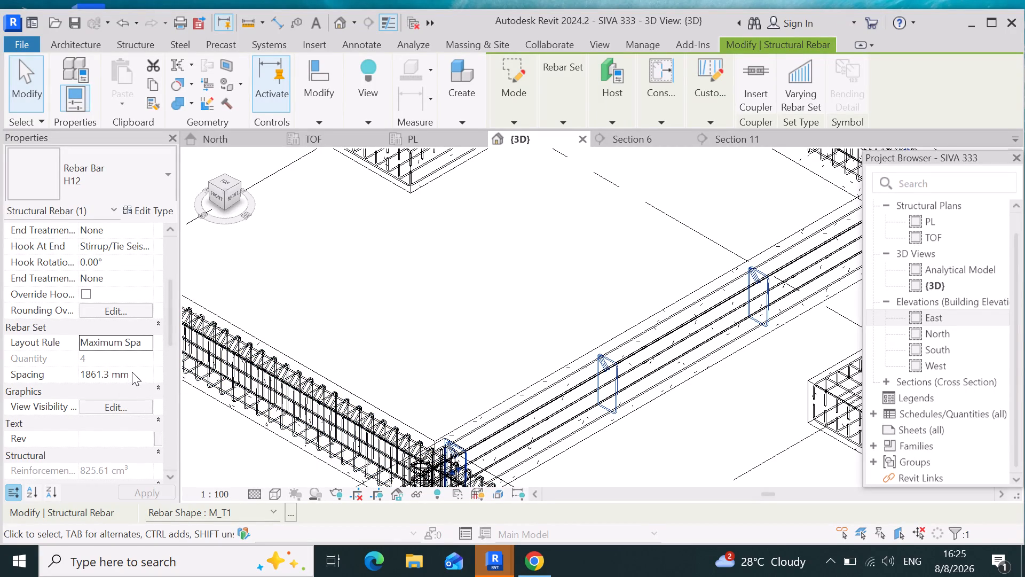
pyautogui.click(132, 372)
pyautogui.press('BackSpace')
pyautogui.press('BackSpace')
pyautogui.press('BackSpace')
pyautogui.press('BackSpace')
pyautogui.press('BackSpace')
pyautogui.press('BackSpace')
pyautogui.press('BackSpace')
pyautogui.press('BackSpace')
pyautogui.press('BackSpace')
pyautogui.press('BackSpace')
pyautogui.press('BackSpace')
pyautogui.press('BackSpace')
pyautogui.press('BackSpace')
pyautogui.press('BackSpace')
pyautogui.press('BackSpace')
pyautogui.press('BackSpace')
pyautogui.press('BackSpace')
pyautogui.press('BackSpace')
pyautogui.press('BackSpace')
pyautogui.press('BackSpace')
pyautogui.write('150')
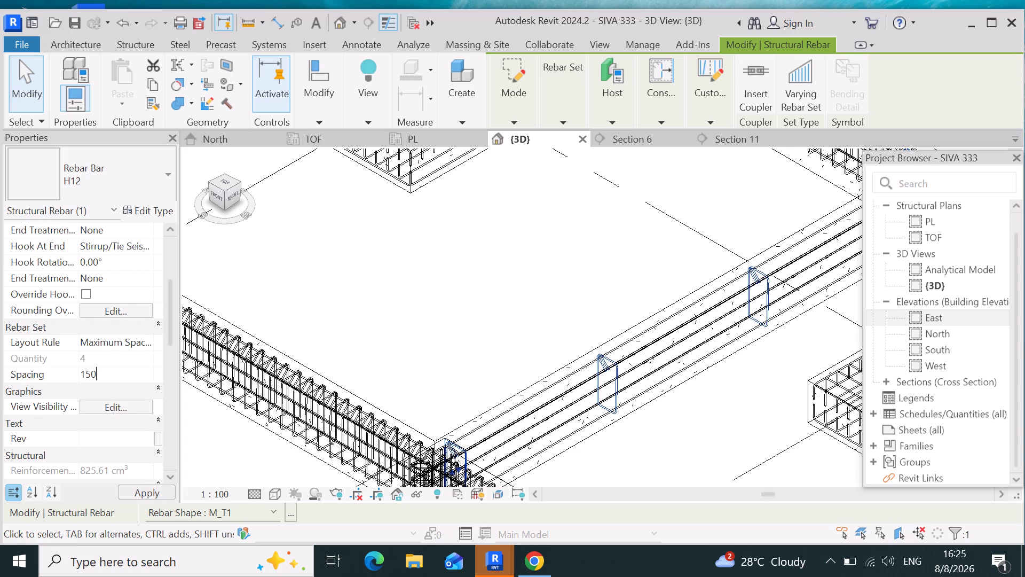
pyautogui.press('Return')
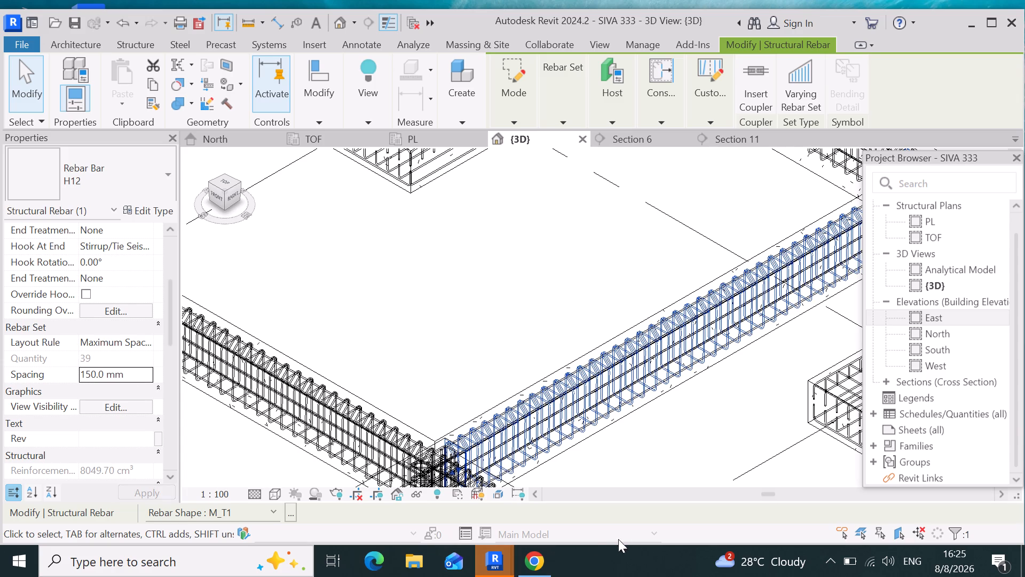
# Show the second north-south beam's stirrup set unobscured in the {3D} view.
pyautogui.scroll(4, 609, 452)
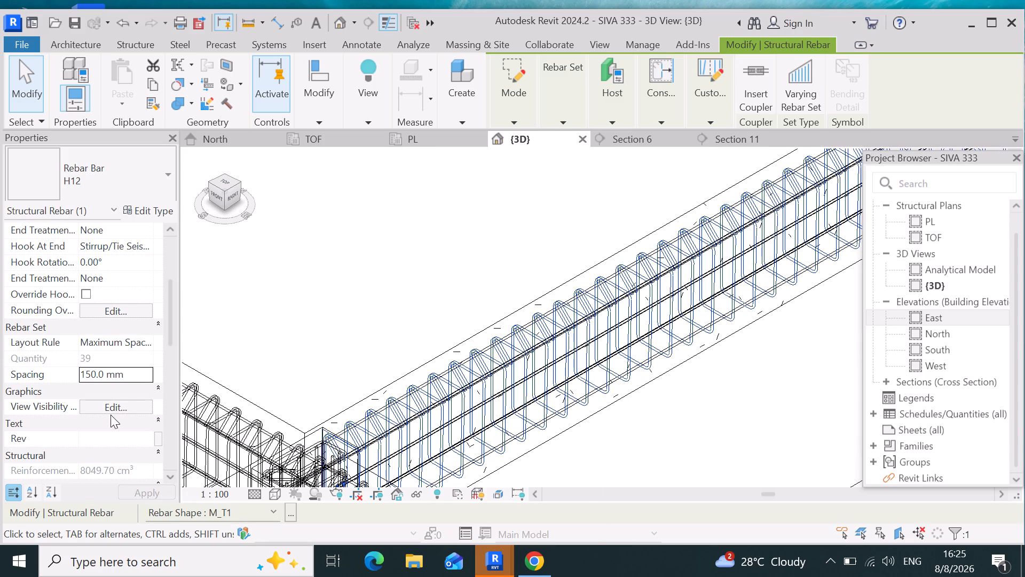
pyautogui.click(119, 408)
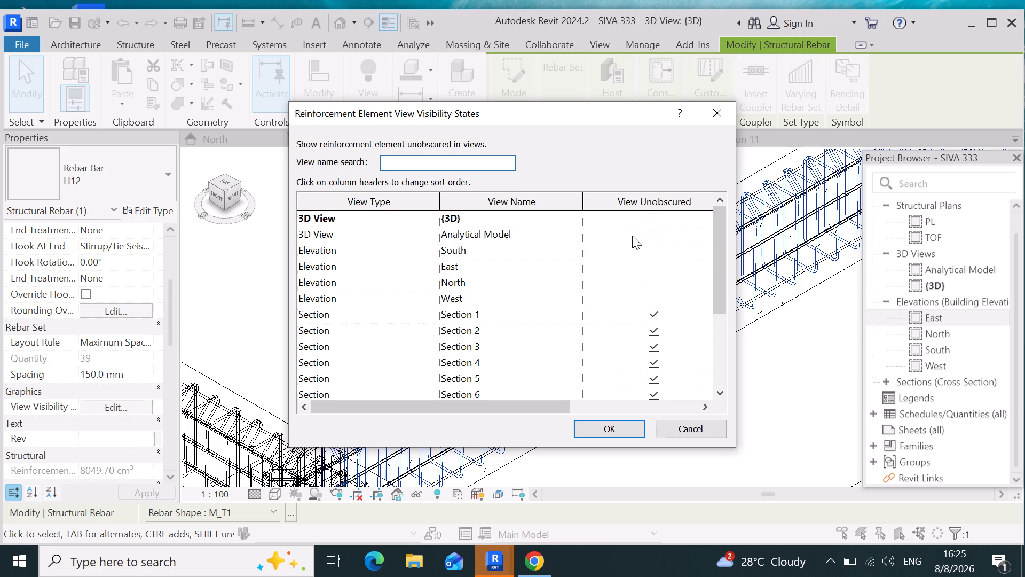
pyautogui.click(653, 218)
pyautogui.click(605, 426)
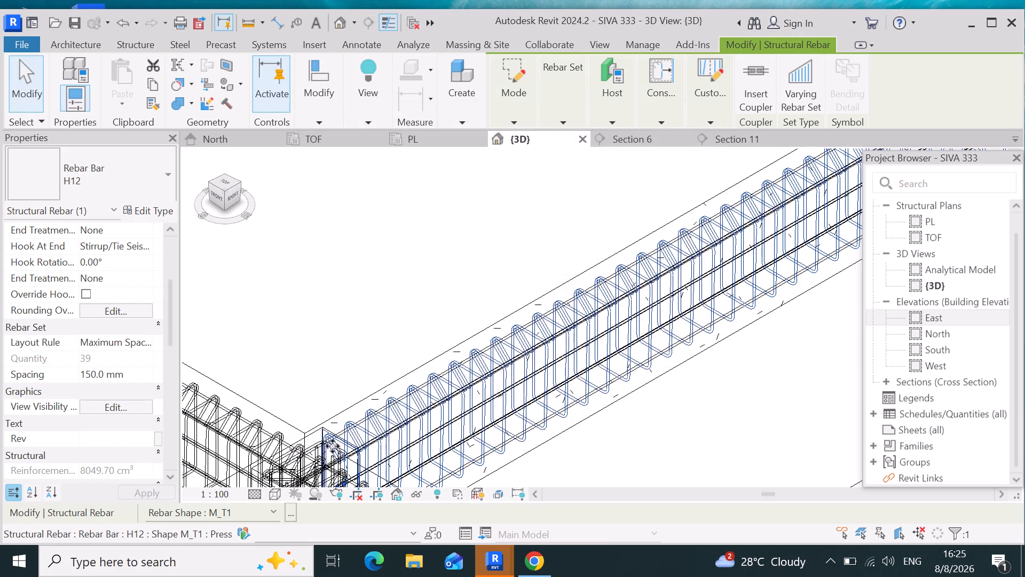
pyautogui.click(251, 490)
pyautogui.click(272, 477)
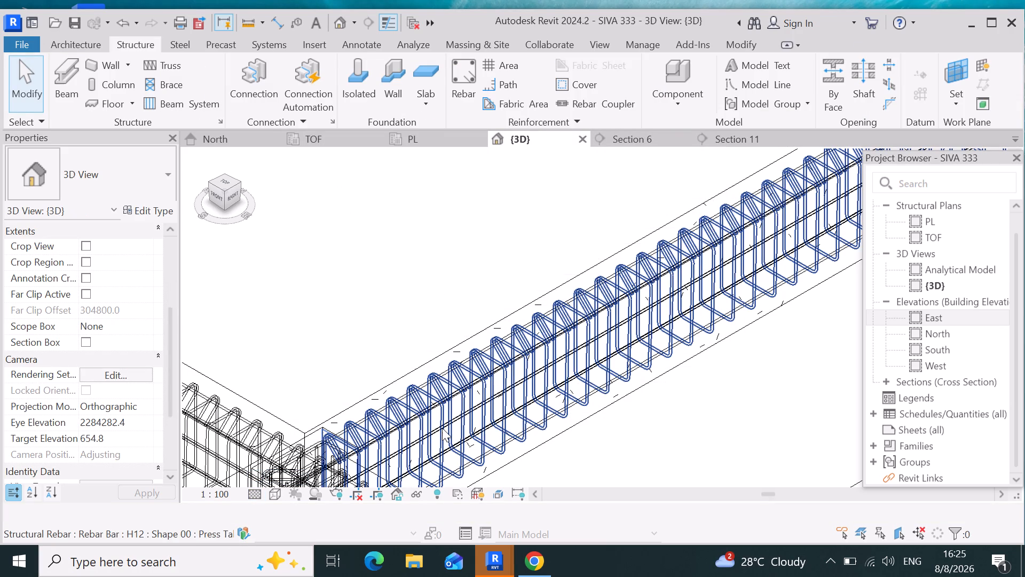
# Show a straight H12 longitudinal bar set, shape 00, of the same beam unobscured in the {3D} view.
pyautogui.click(442, 427)
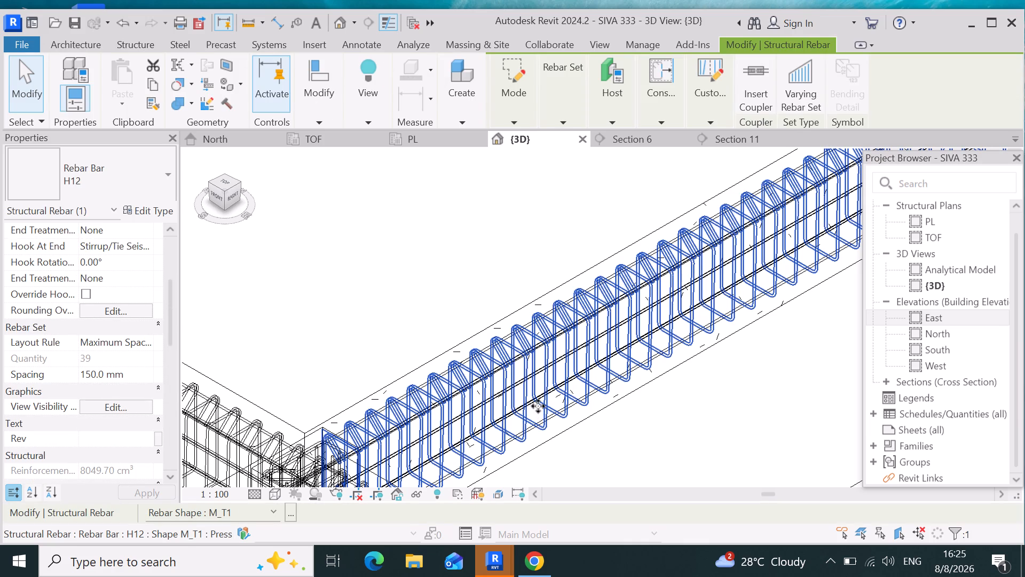
pyautogui.scroll(4, 536, 406)
pyautogui.click(527, 407)
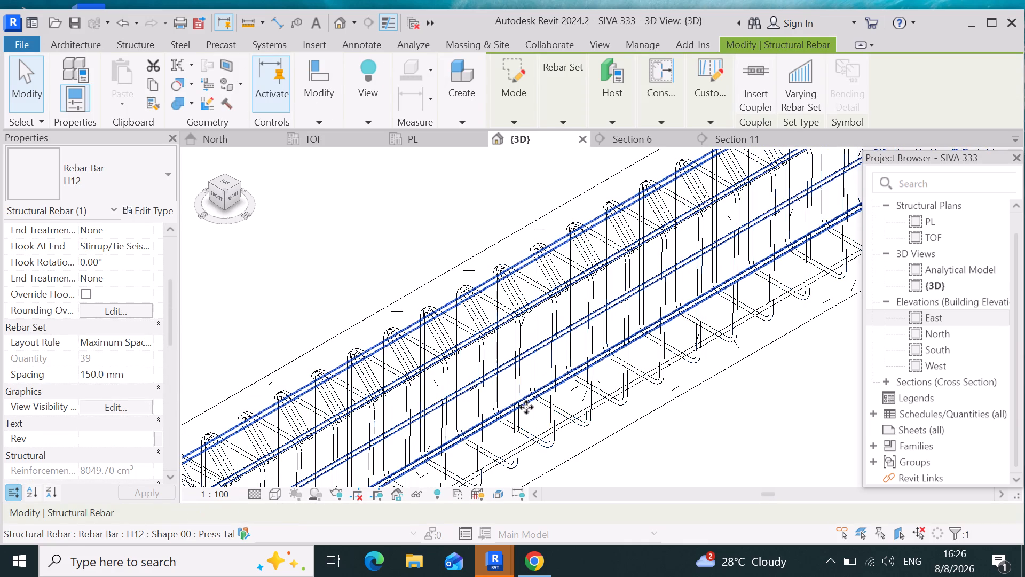
pyautogui.click(109, 389)
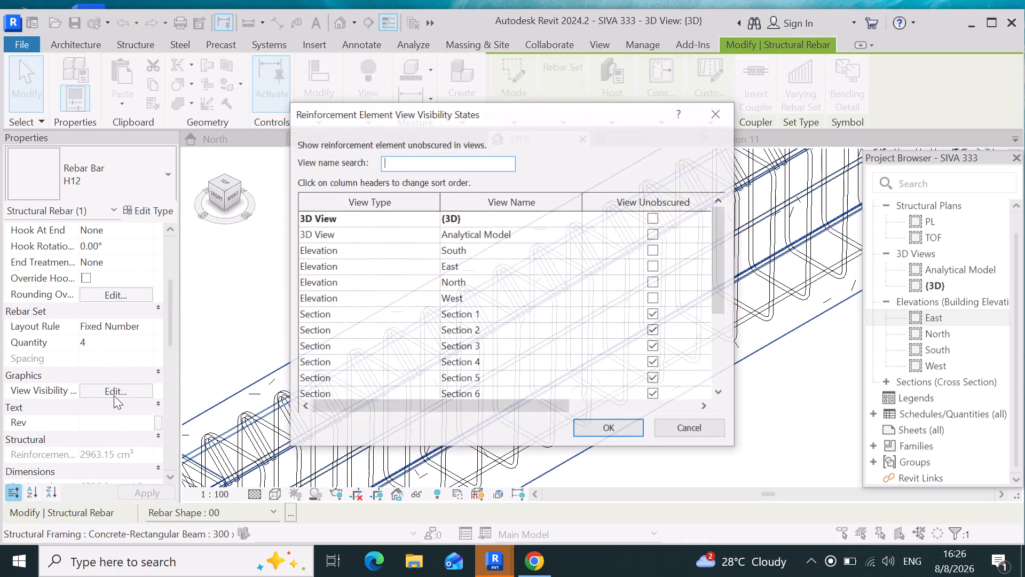
pyautogui.click(651, 212)
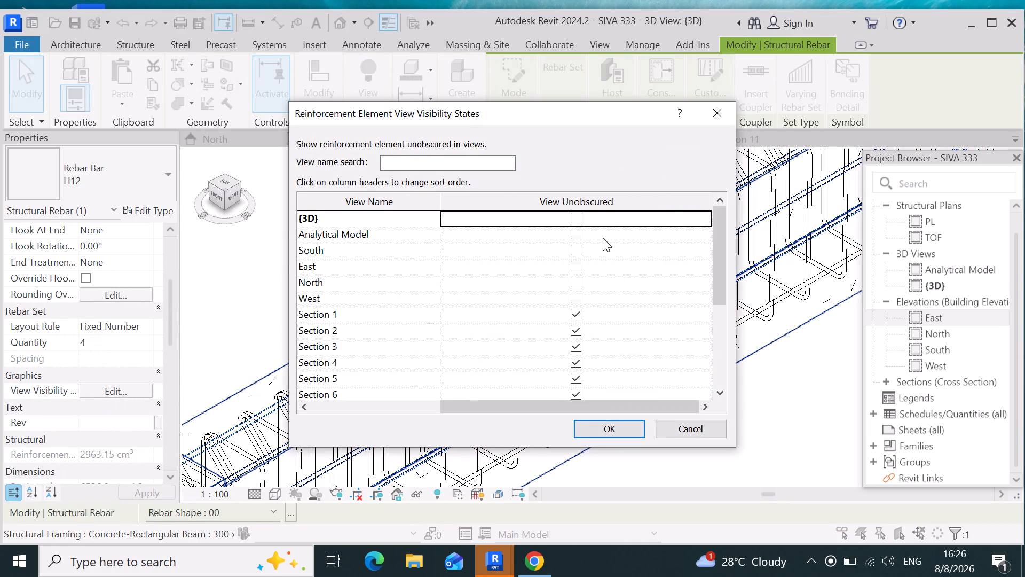
pyautogui.click(578, 219)
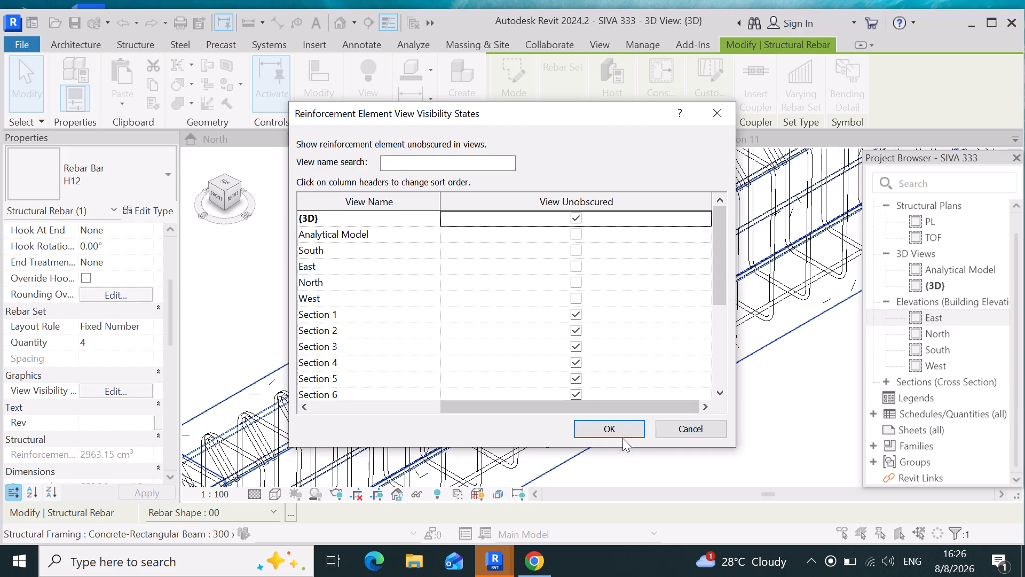
pyautogui.click(622, 433)
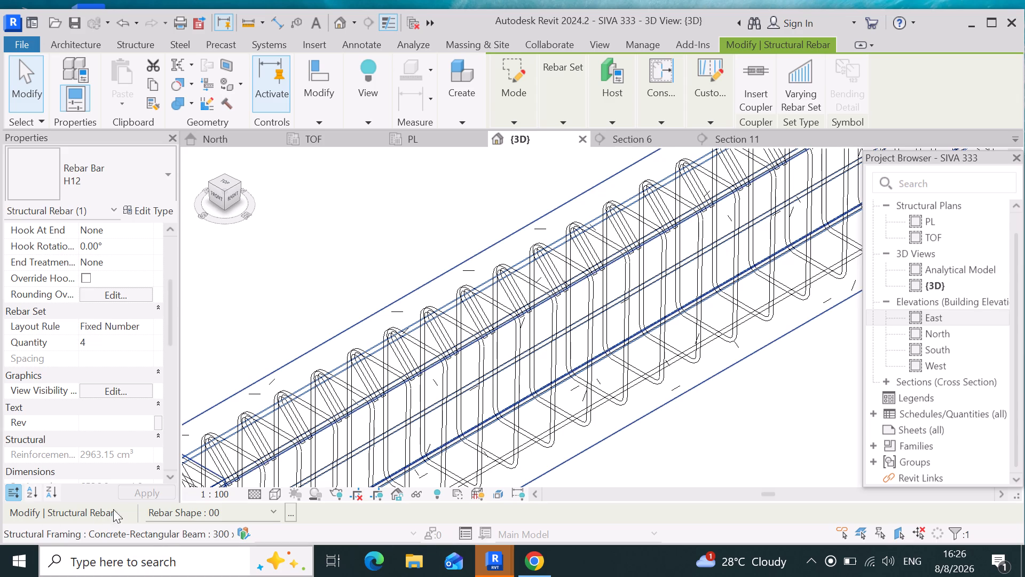
# Set the 3D view's visual style to Realistic and check the reinforced beams.
pyautogui.click(267, 490)
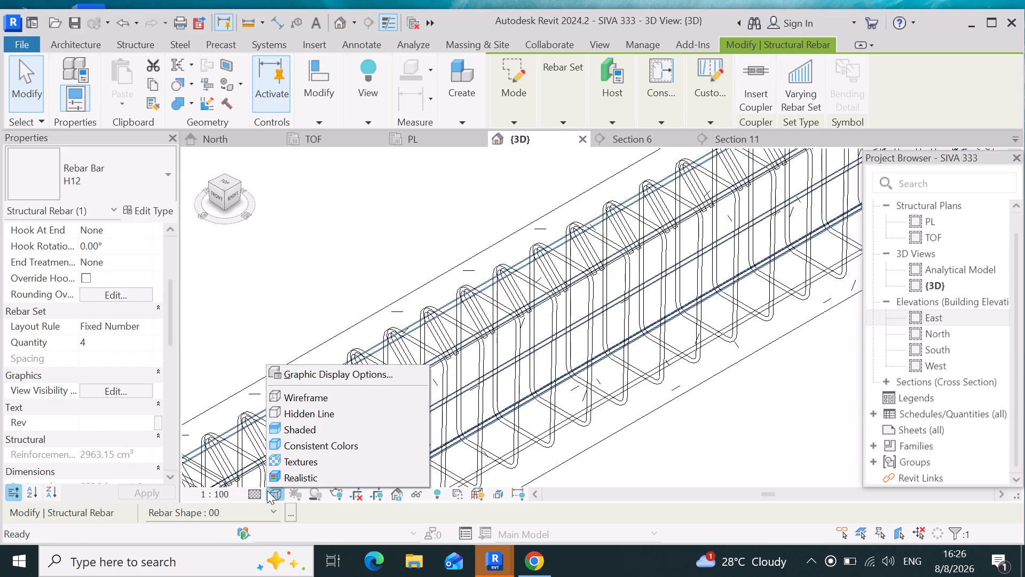
pyautogui.click(300, 477)
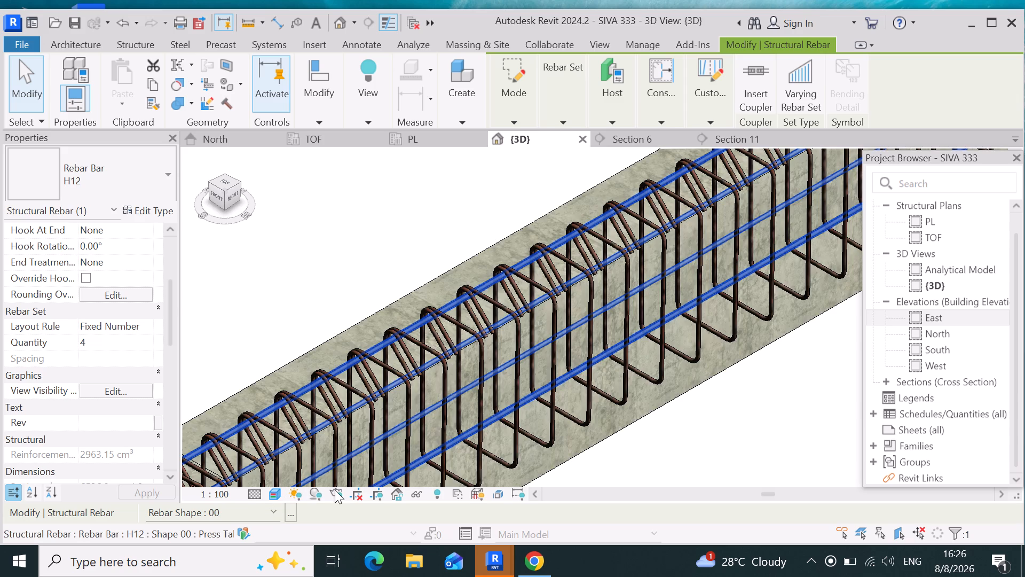
pyautogui.scroll(-5, 503, 364)
pyautogui.scroll(-4, 610, 388)
pyautogui.scroll(-4, 517, 357)
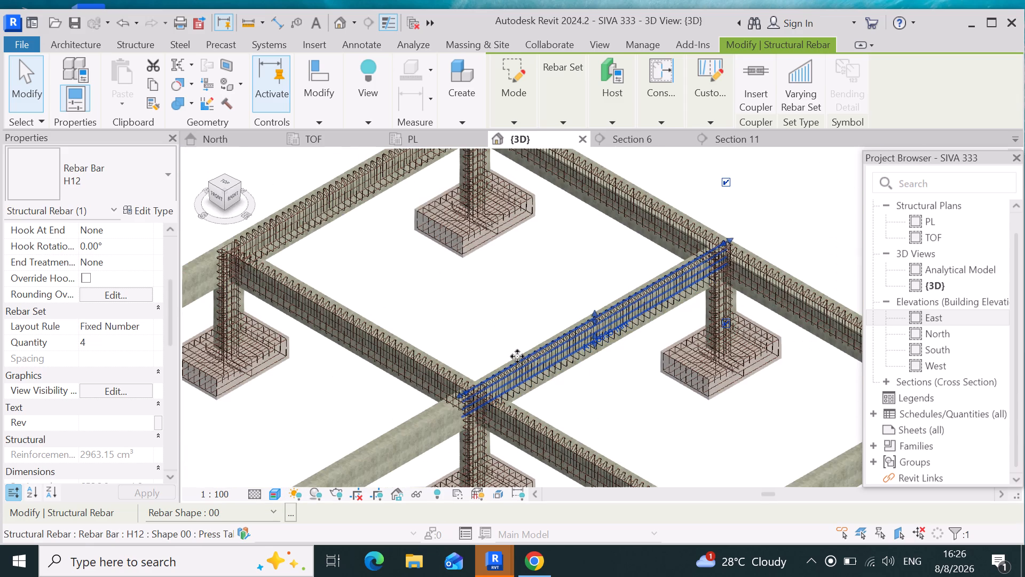
pyautogui.scroll(-5, 353, 323)
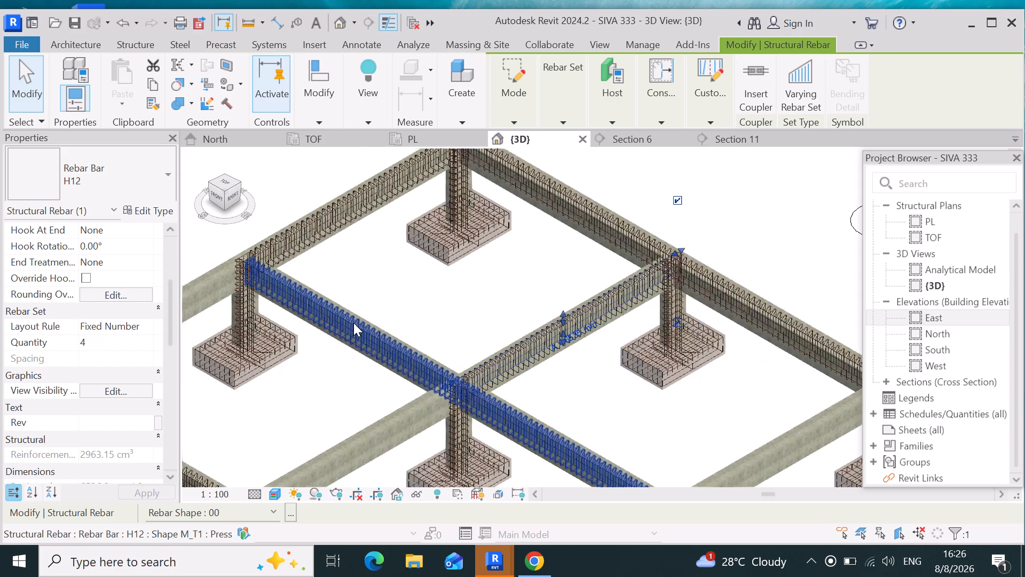
pyautogui.scroll(3, 622, 418)
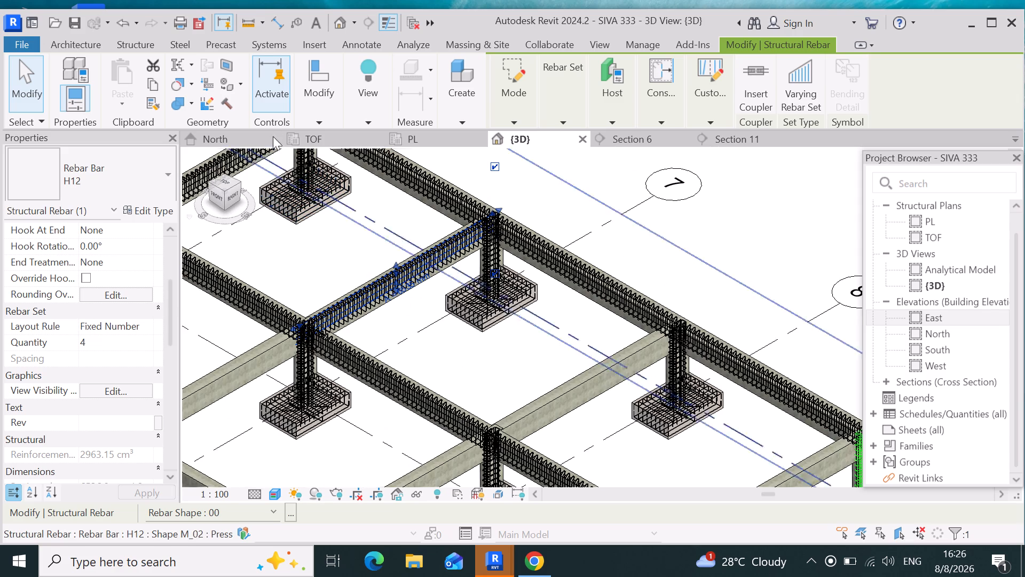
# From the PL structural plan, open the section view cutting the third north-south beam, Section 7.
pyautogui.click(444, 135)
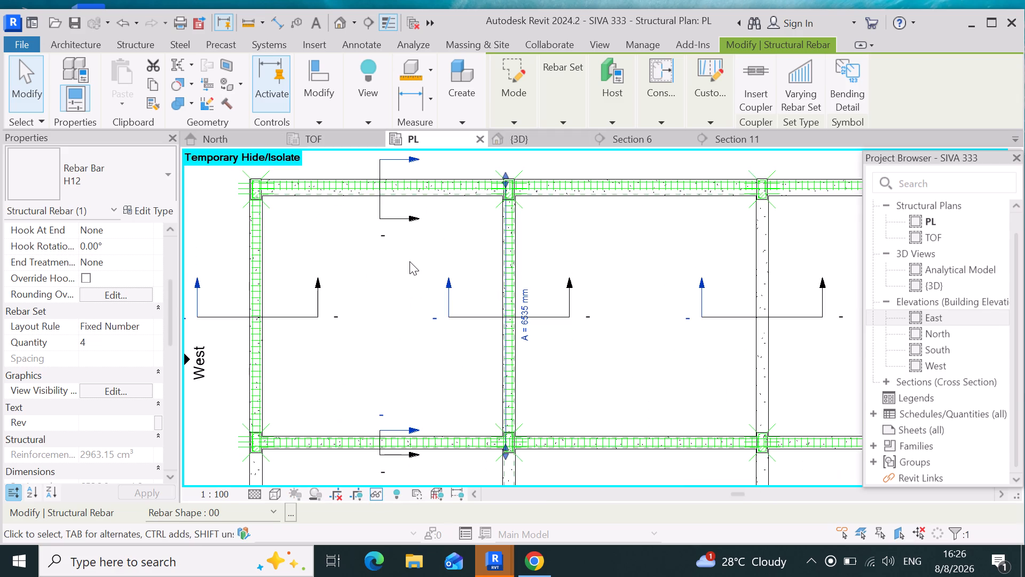
pyautogui.scroll(-4, 417, 277)
pyautogui.scroll(3, 664, 294)
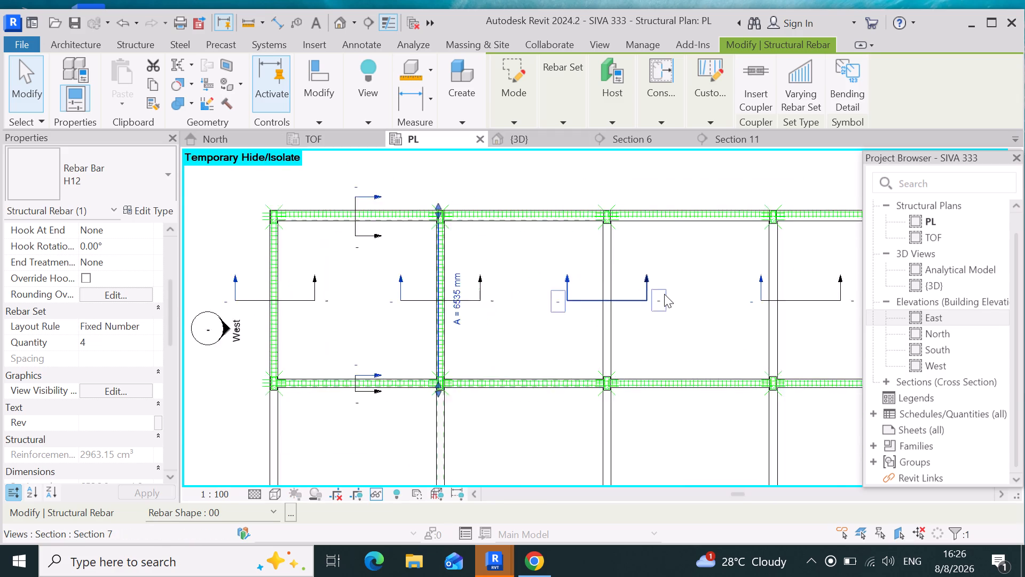
pyautogui.scroll(3, 664, 296)
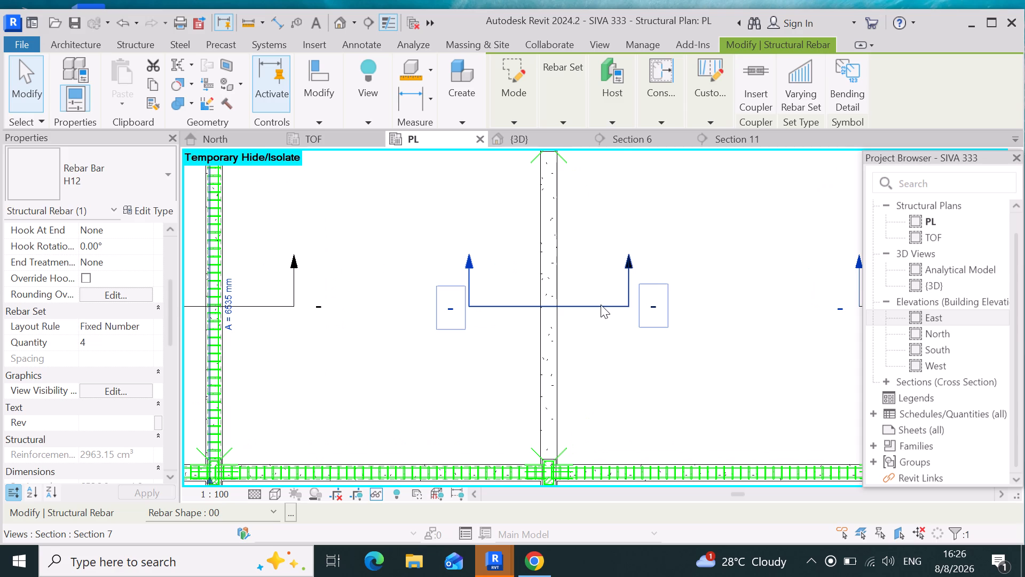
pyautogui.rightClick(598, 305)
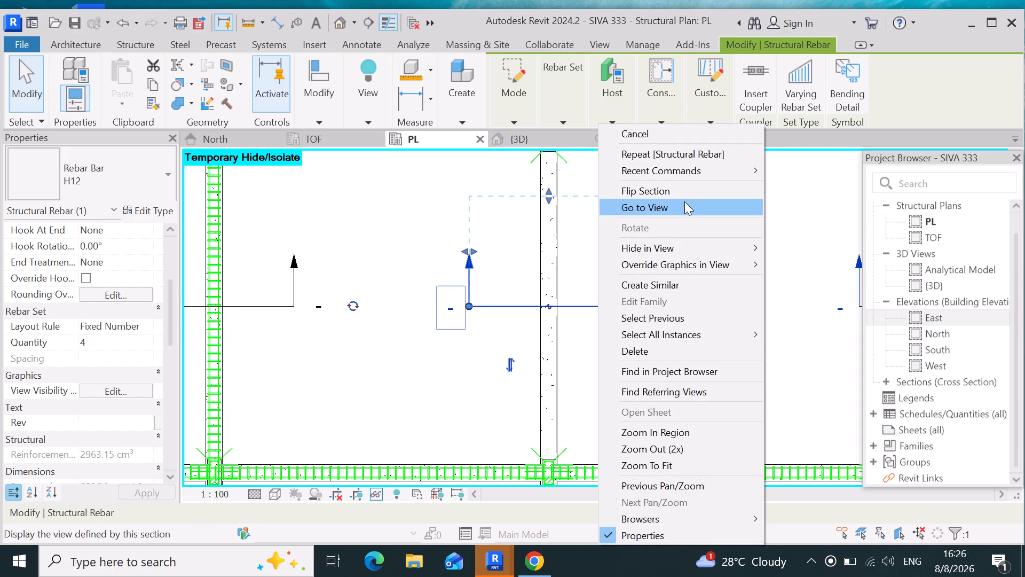
pyautogui.click(684, 201)
# Temporarily hide the grid 8 line in the Section 7 view.
pyautogui.scroll(-4, 629, 276)
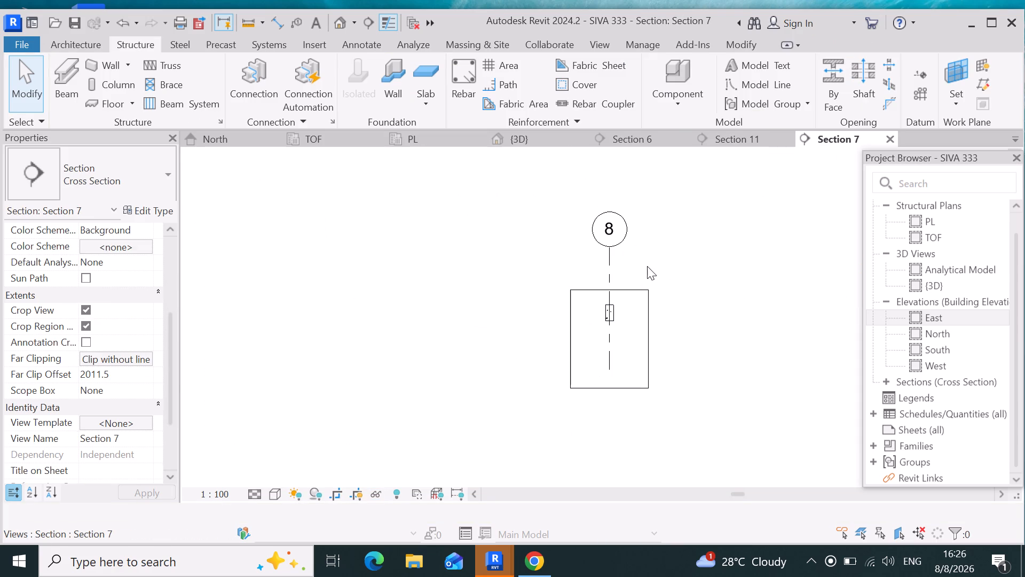
pyautogui.moveTo(645, 263); pyautogui.dragTo(564, 250)
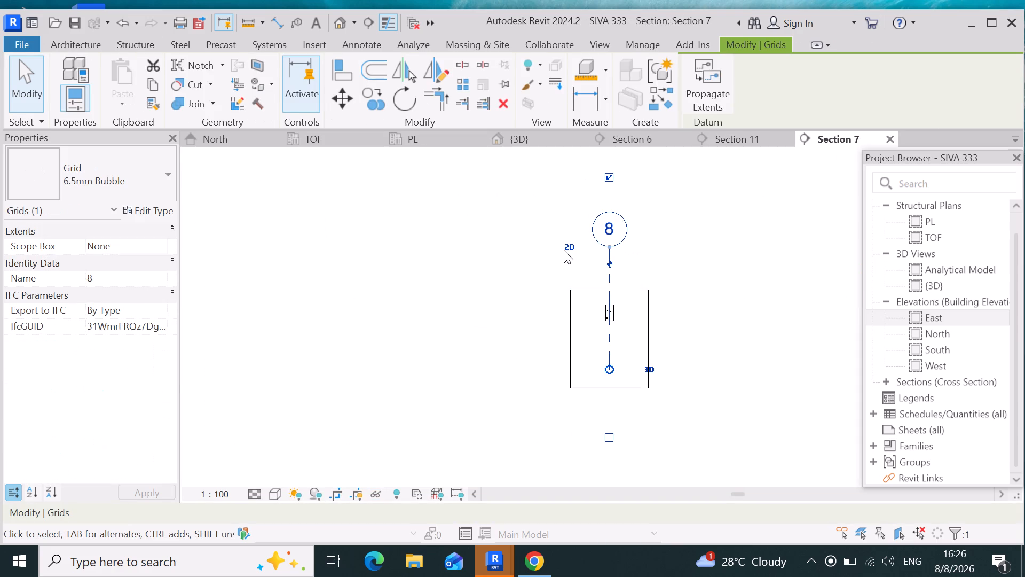
pyautogui.write('hh')
pyautogui.scroll(2, 584, 419)
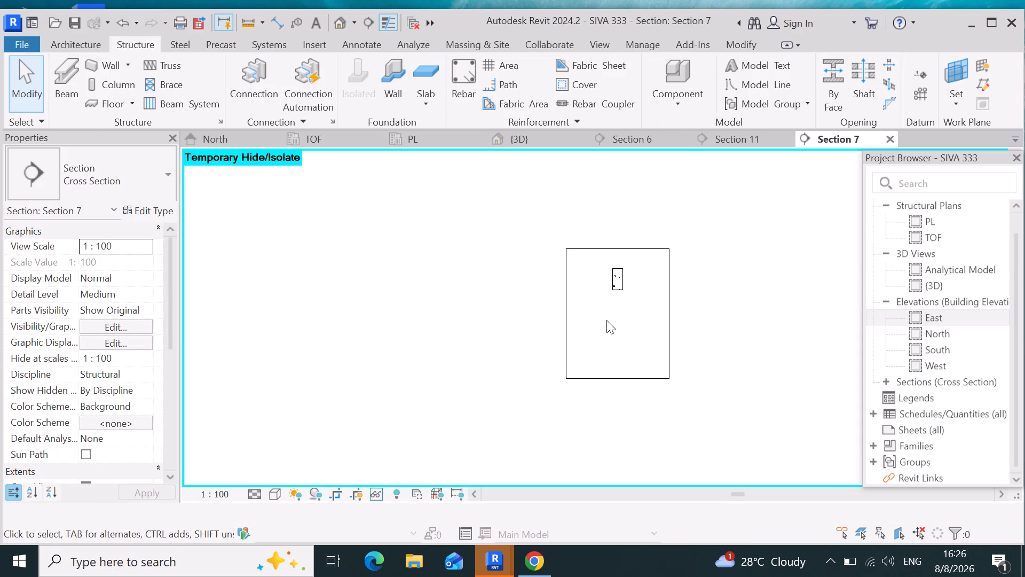
# Review the rebar cover settings for the 300 x 600 mm beam, checking the Rebar Cover 1 entry.
pyautogui.scroll(3, 617, 288)
pyautogui.click(621, 284)
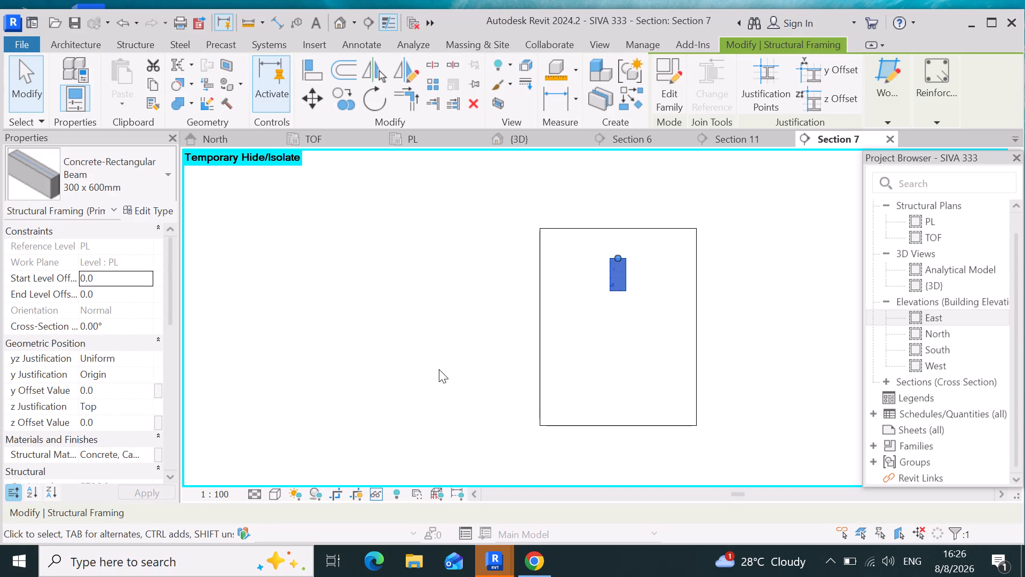
pyautogui.click(135, 39)
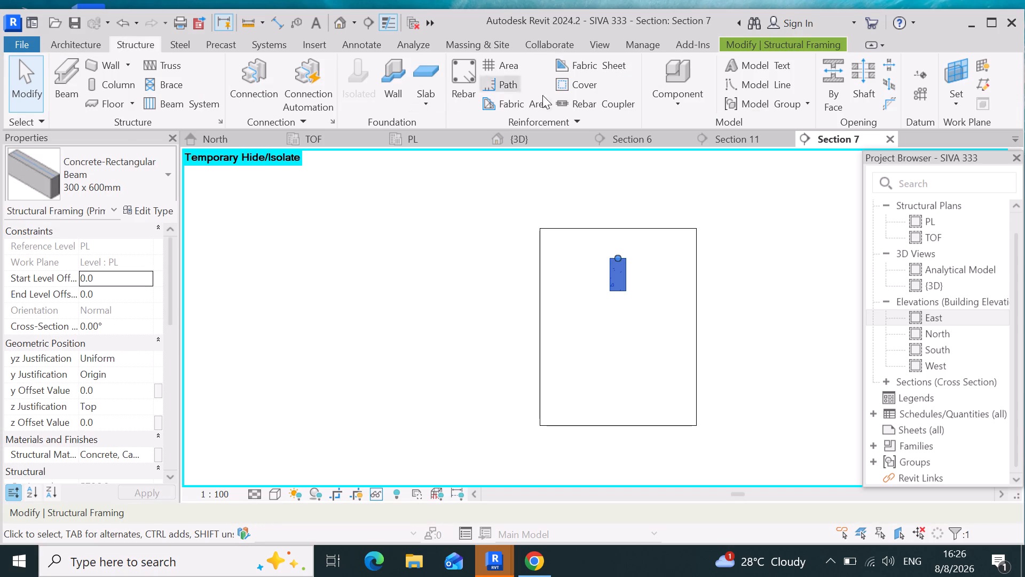
pyautogui.click(555, 84)
pyautogui.click(616, 284)
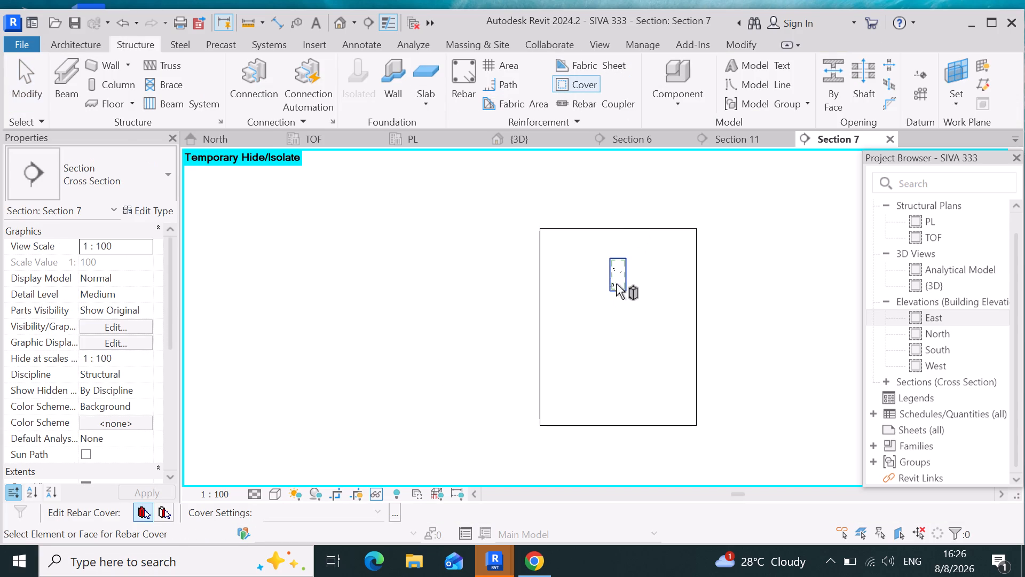
pyautogui.click(390, 513)
pyautogui.click(614, 253)
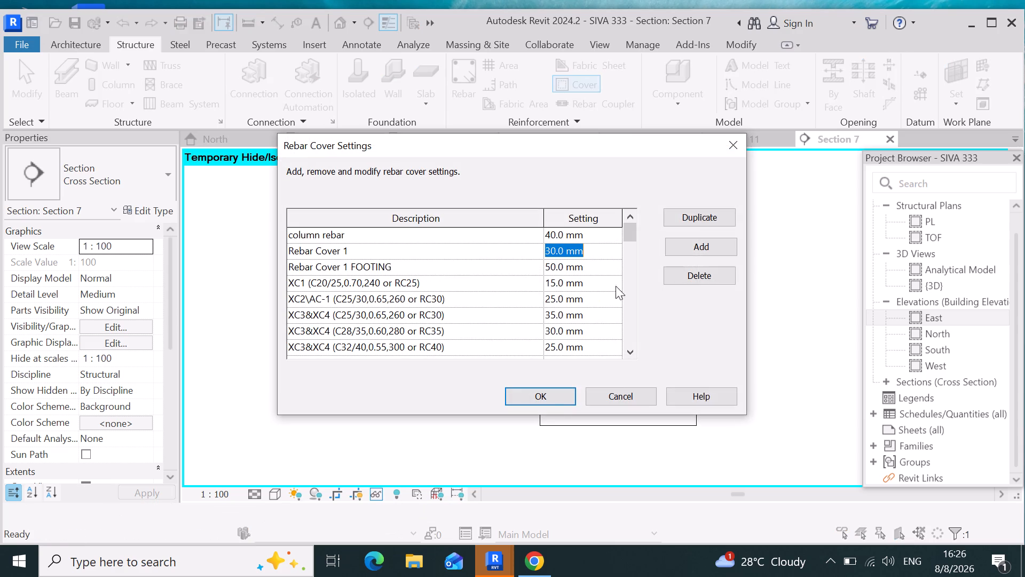
pyautogui.click(546, 399)
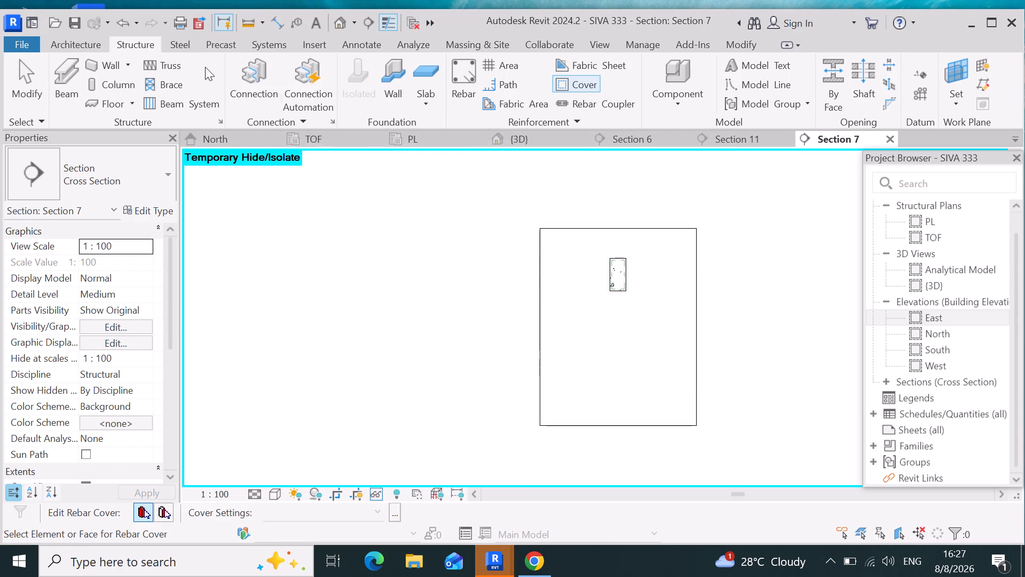
# Place an H12 stirrup, shape M_T1, in the beam's cross-section on the current work plane, parallel to the work plane.
pyautogui.click(472, 80)
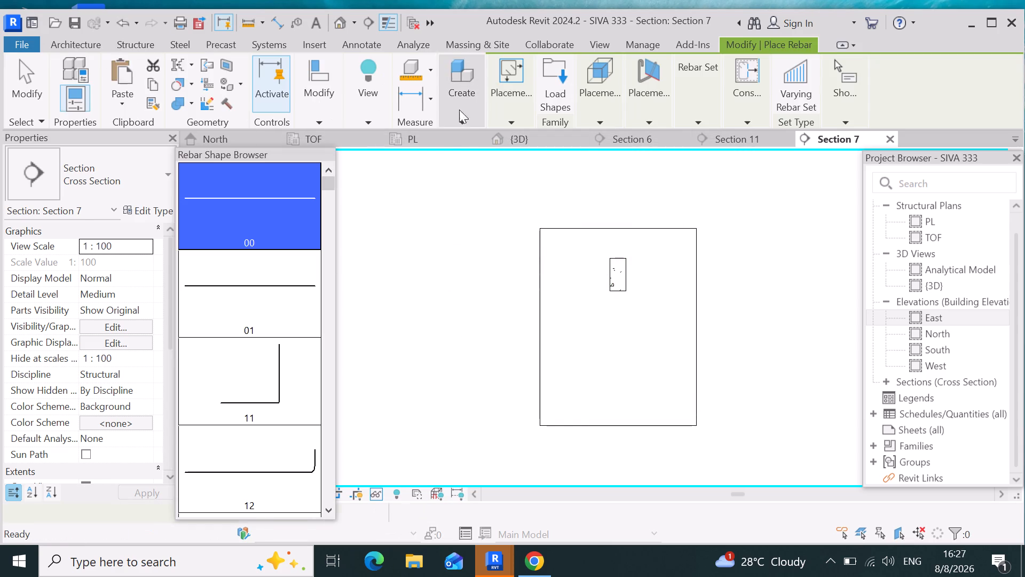
pyautogui.moveTo(326, 515); pyautogui.dragTo(503, 318)
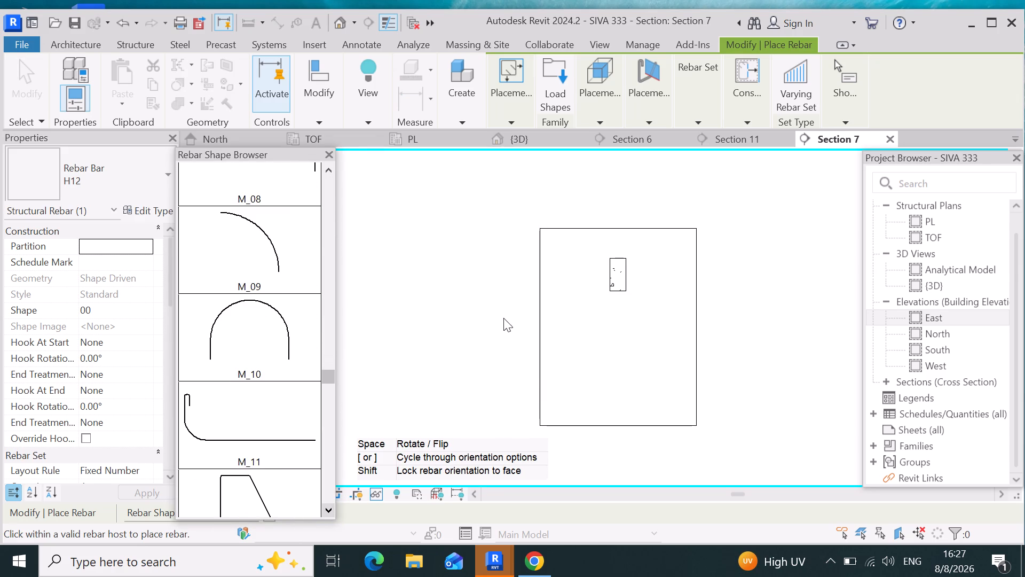
pyautogui.moveTo(503, 318); pyautogui.dragTo(288, 395)
pyautogui.scroll(-13, 305, 404)
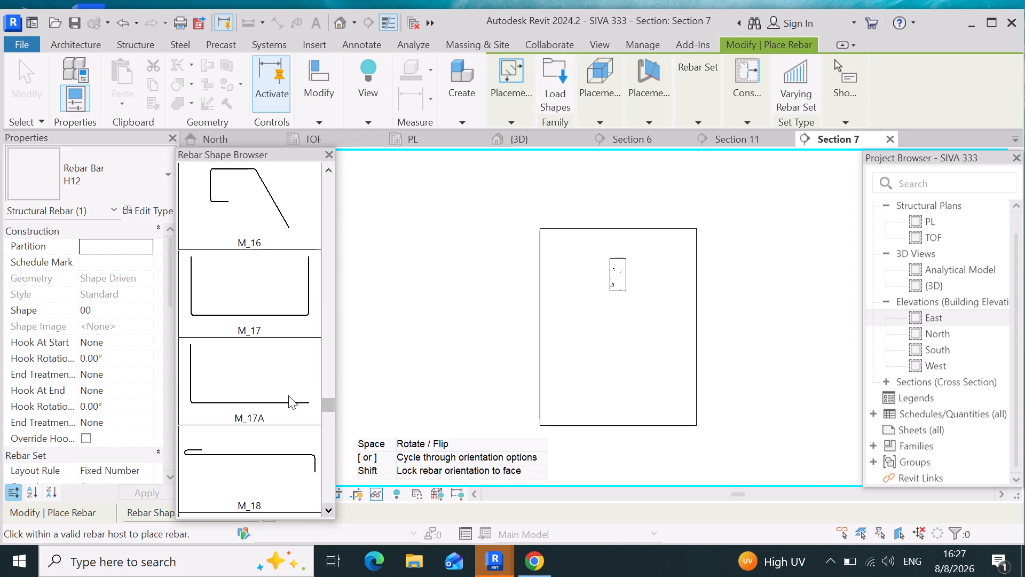
pyautogui.moveTo(288, 395); pyautogui.dragTo(278, 377)
pyautogui.scroll(-15, 282, 385)
pyautogui.scroll(-12, 281, 382)
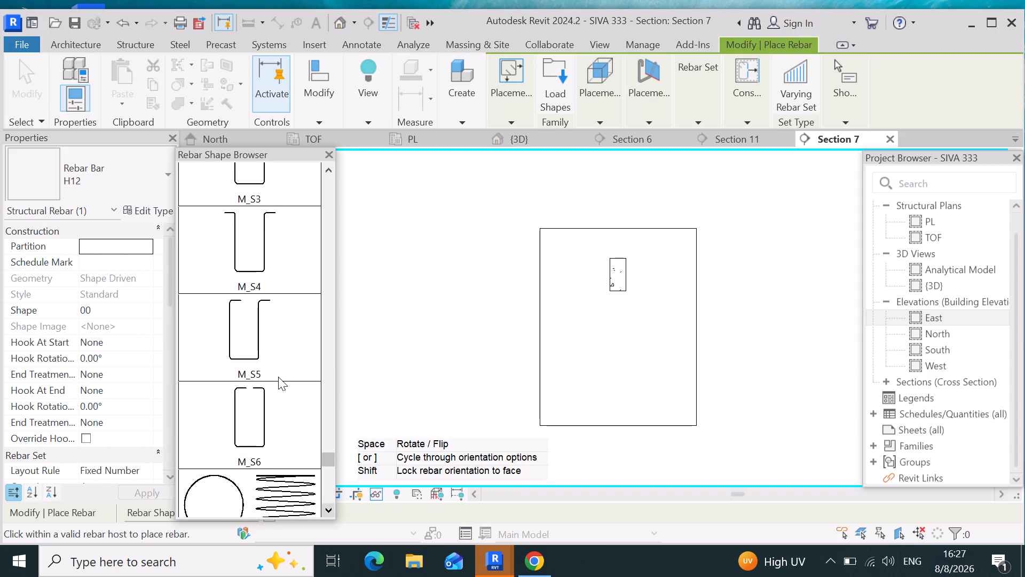
pyautogui.scroll(-2, 278, 377)
pyautogui.moveTo(278, 377); pyautogui.dragTo(255, 370)
pyautogui.scroll(-2, 278, 377)
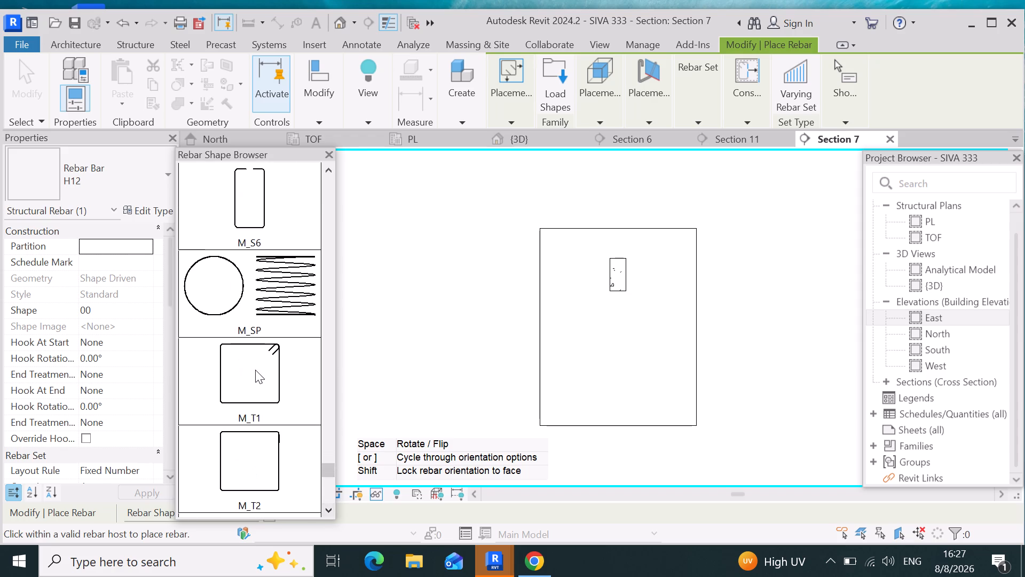
pyautogui.click(239, 391)
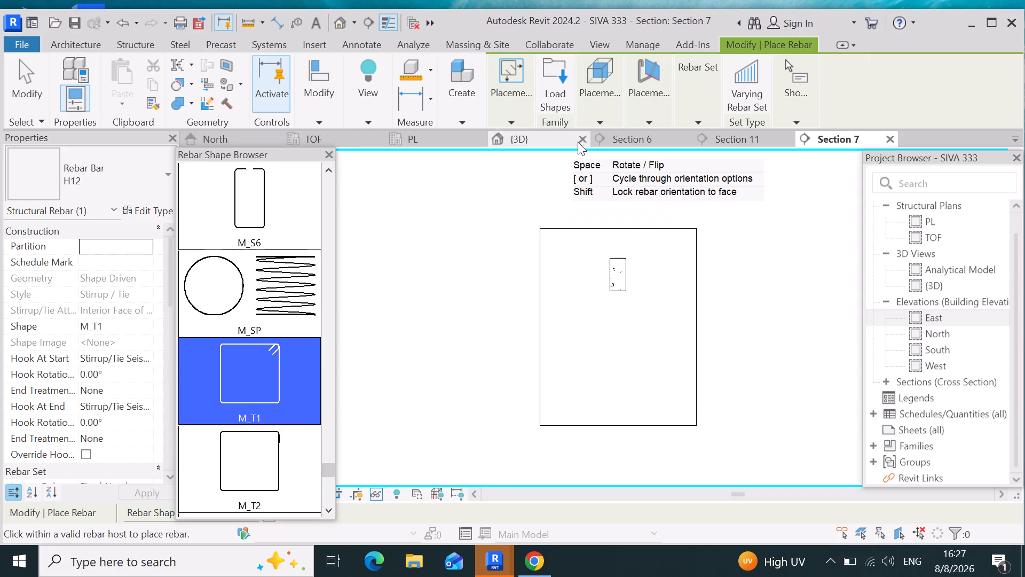
pyautogui.click(605, 124)
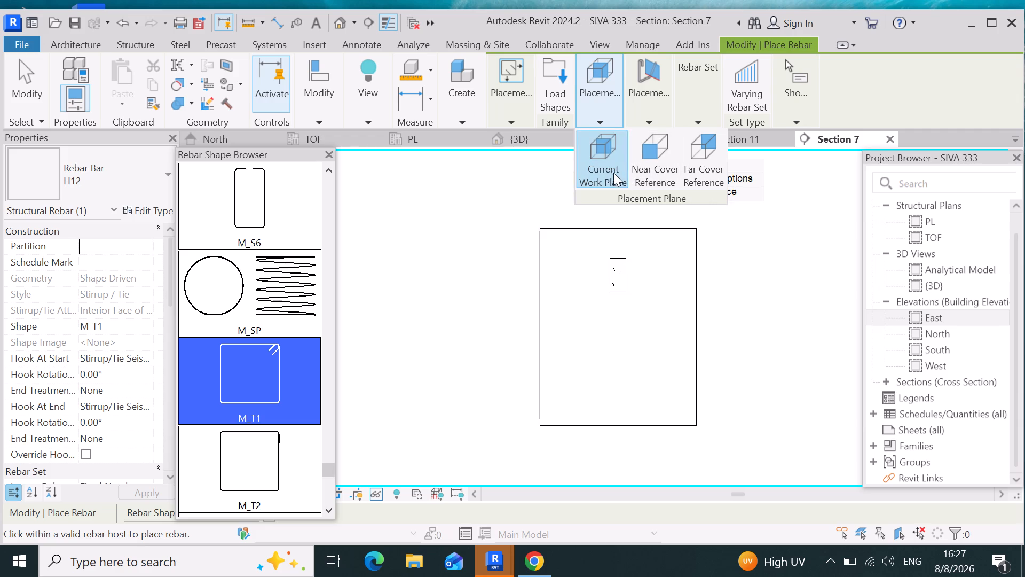
pyautogui.click(613, 171)
pyautogui.click(652, 119)
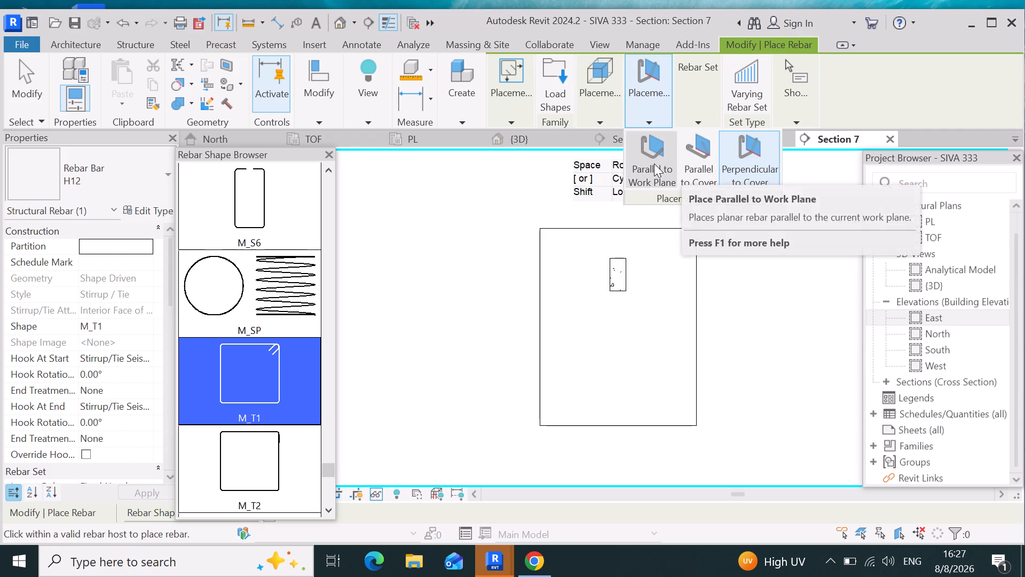
pyautogui.click(654, 163)
pyautogui.scroll(7, 630, 277)
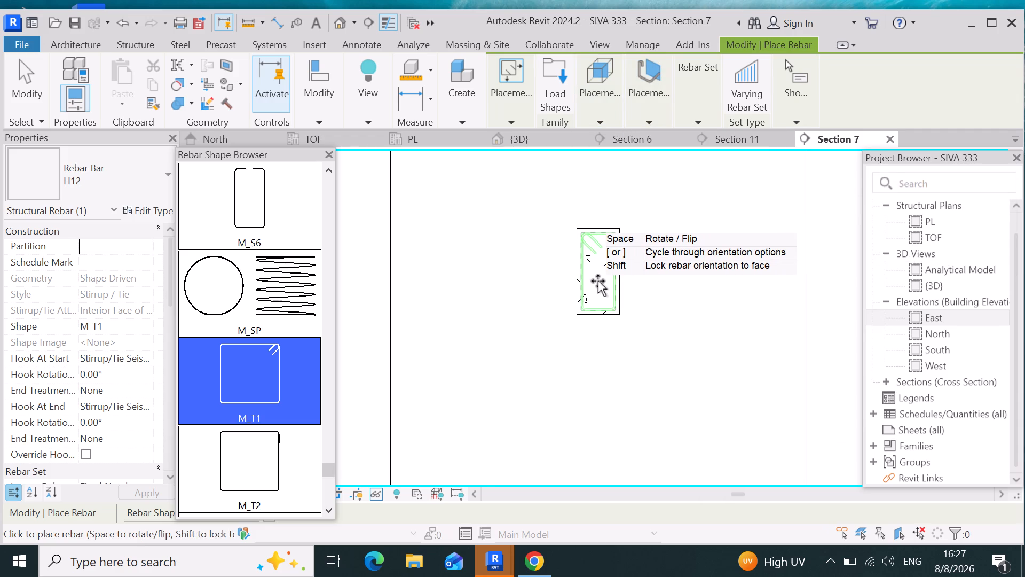
pyautogui.click(600, 272)
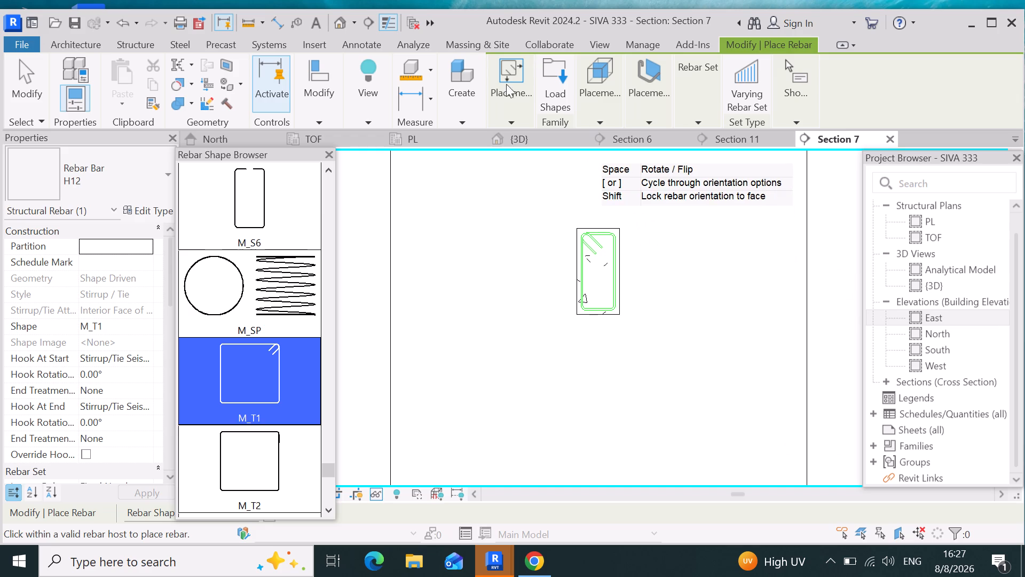
# Place sets of four straight H12 bars, shape 00, perpendicular to cover along both vertical legs inside the stirrup.
pyautogui.moveTo(328, 168); pyautogui.dragTo(329, 168)
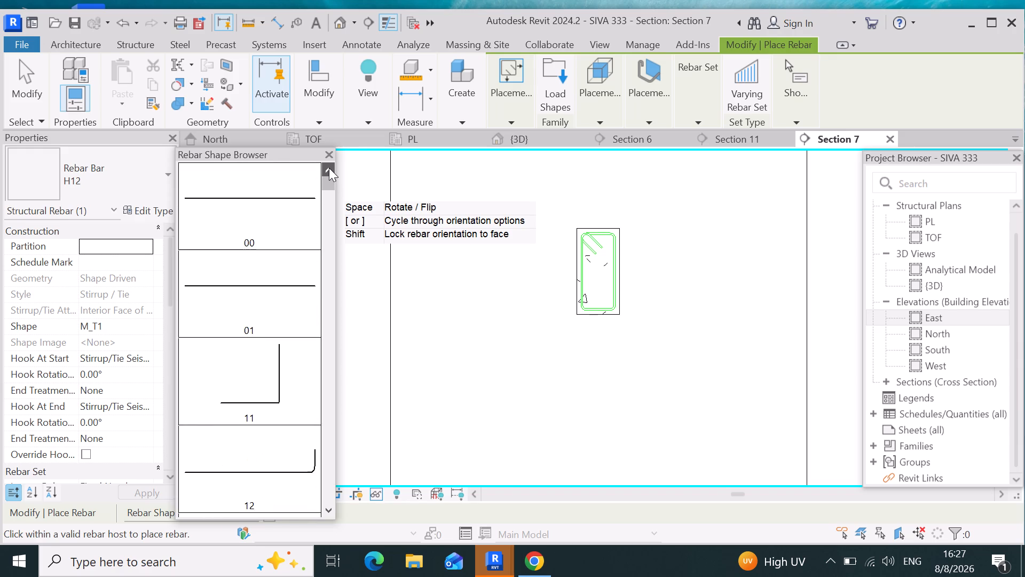
pyautogui.moveTo(329, 168); pyautogui.dragTo(267, 203)
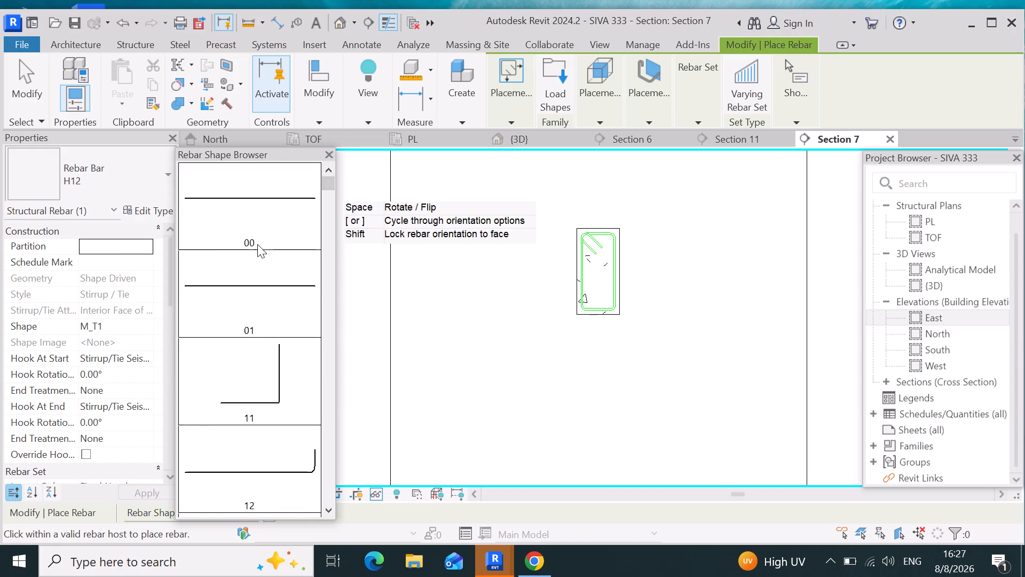
pyautogui.click(257, 244)
pyautogui.scroll(3, 600, 257)
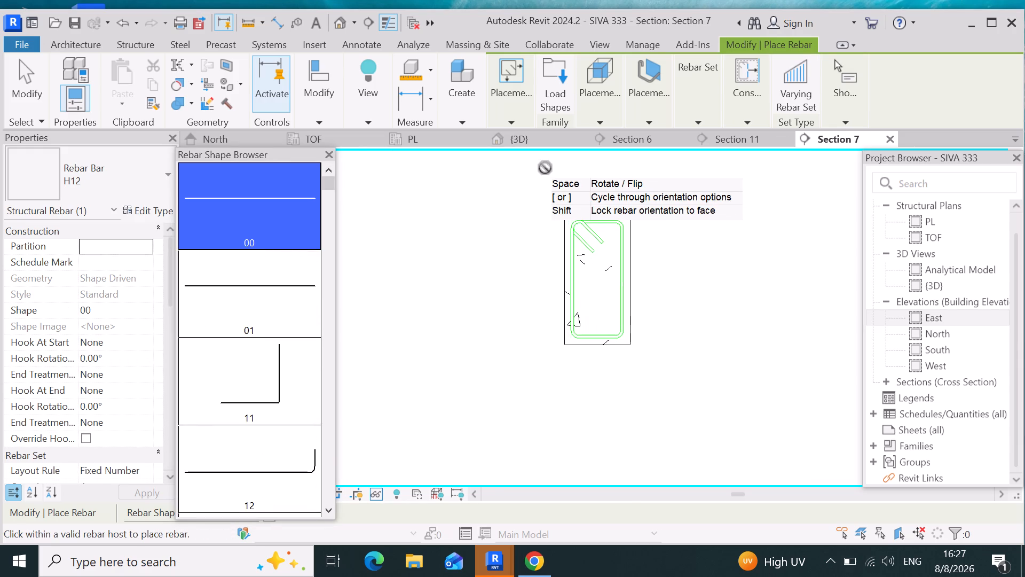
pyautogui.click(595, 118)
pyautogui.click(606, 149)
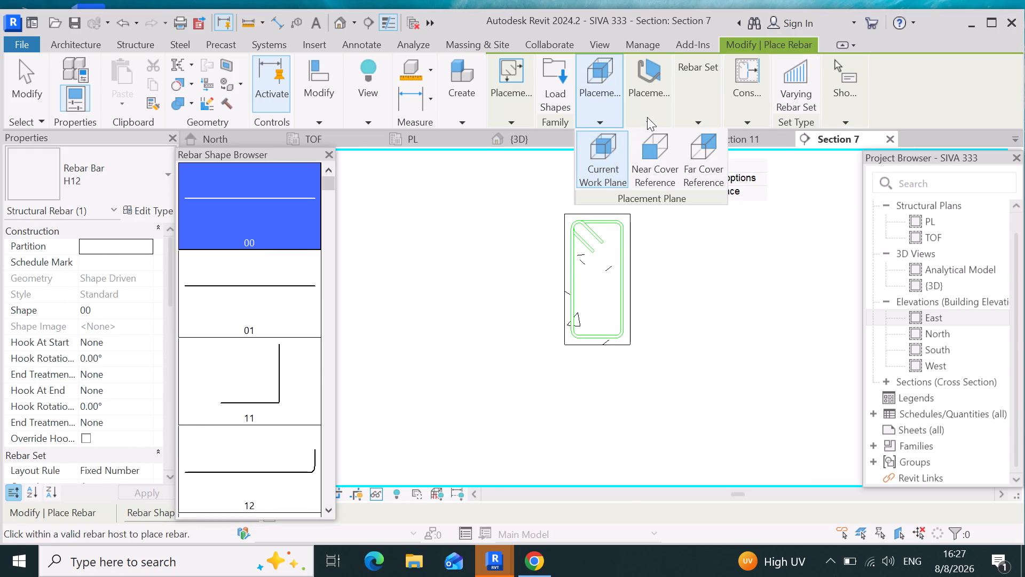
pyautogui.click(648, 118)
pyautogui.click(750, 159)
pyautogui.scroll(5, 590, 277)
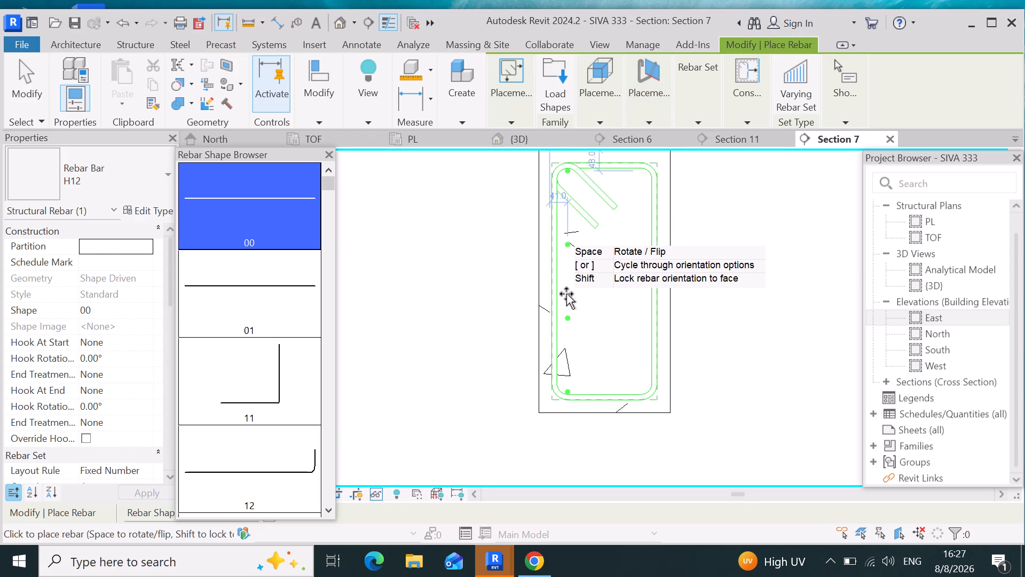
pyautogui.click(566, 294)
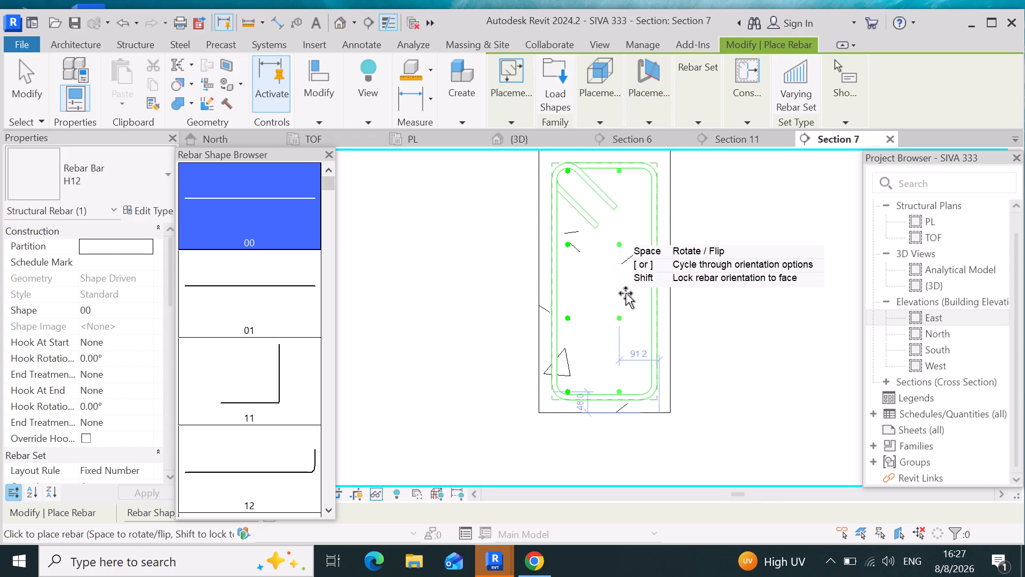
pyautogui.click(641, 298)
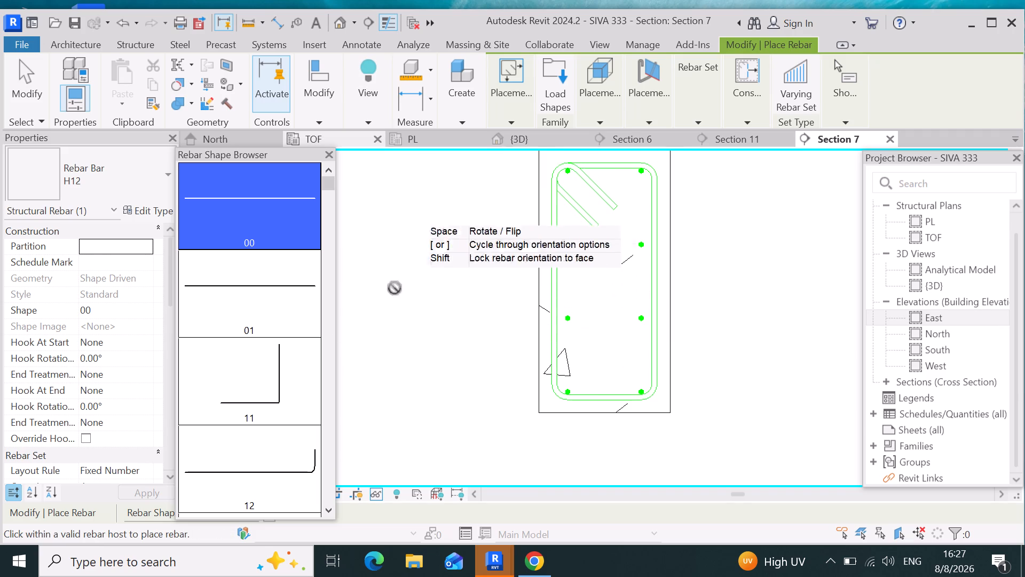
pyautogui.press('Escape')
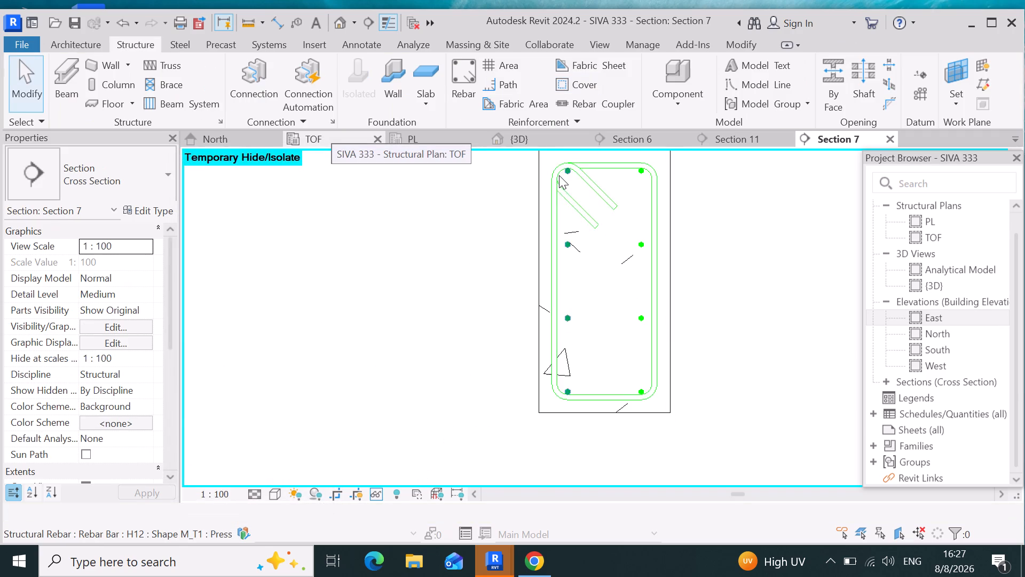
# Lower the top ends of both longitudinal bar sets slightly, aligning their uppermost bars inside the stirrup's upper bends.
pyautogui.scroll(5, 559, 175)
pyautogui.click(572, 170)
pyautogui.moveTo(578, 171); pyautogui.dragTo(578, 173)
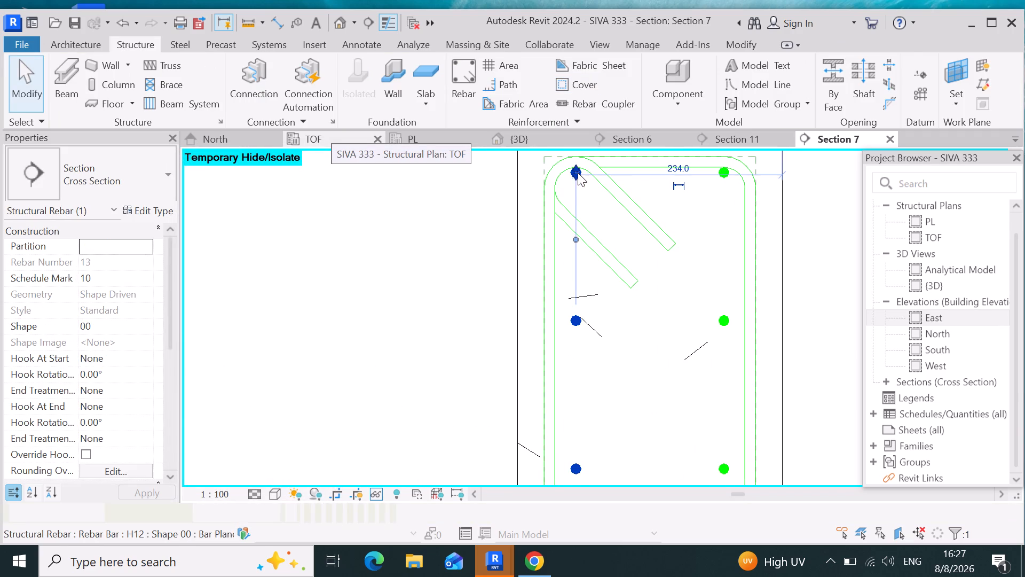
pyautogui.moveTo(578, 173); pyautogui.dragTo(575, 188)
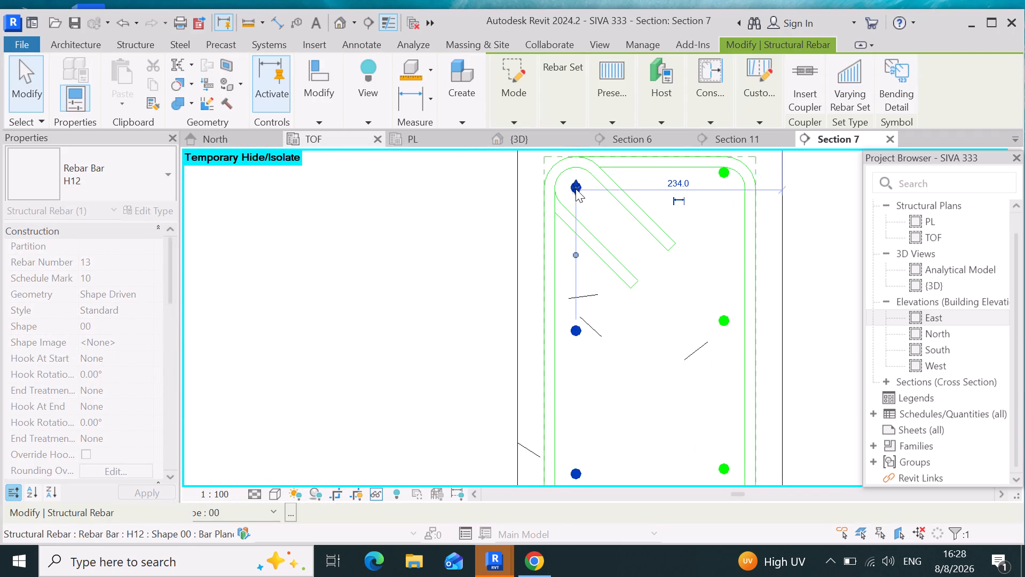
pyautogui.click(720, 168)
pyautogui.moveTo(723, 168); pyautogui.dragTo(727, 177)
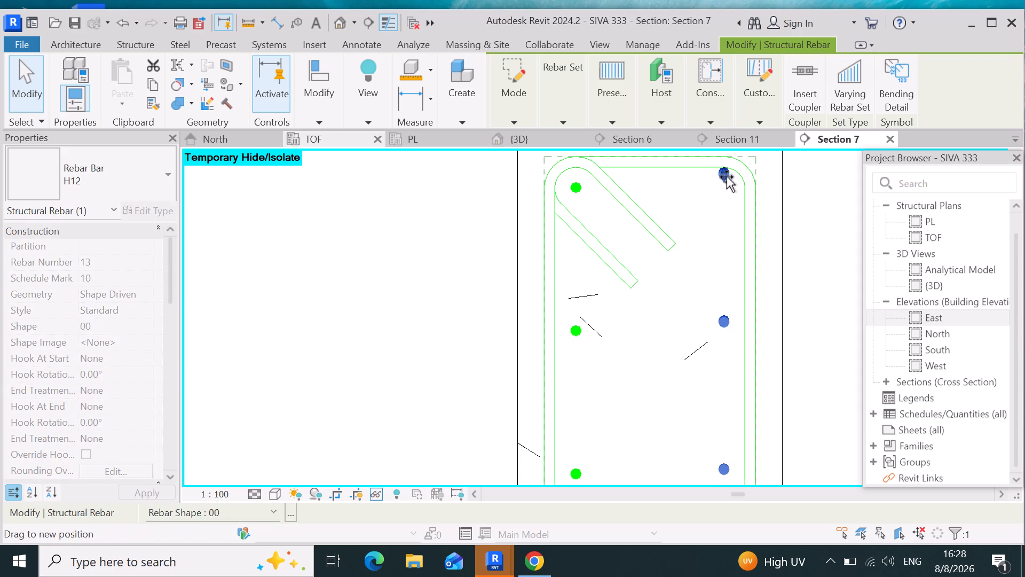
pyautogui.moveTo(727, 177); pyautogui.dragTo(728, 182)
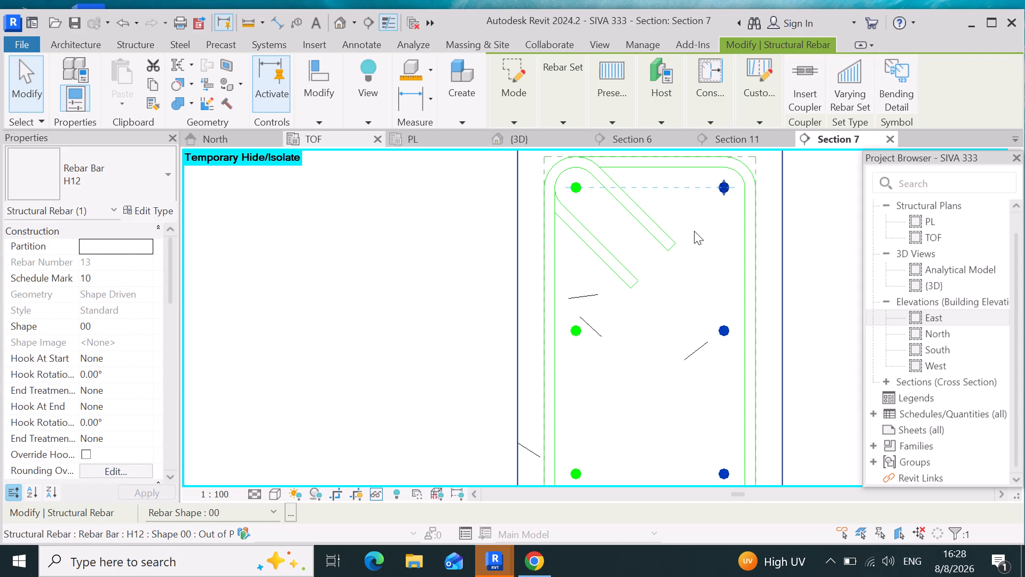
# Raise the bottom ends of both longitudinal bar sets to about 71 mm above the beam's bottom face, keeping them level.
pyautogui.scroll(-4, 694, 226)
pyautogui.scroll(6, 660, 498)
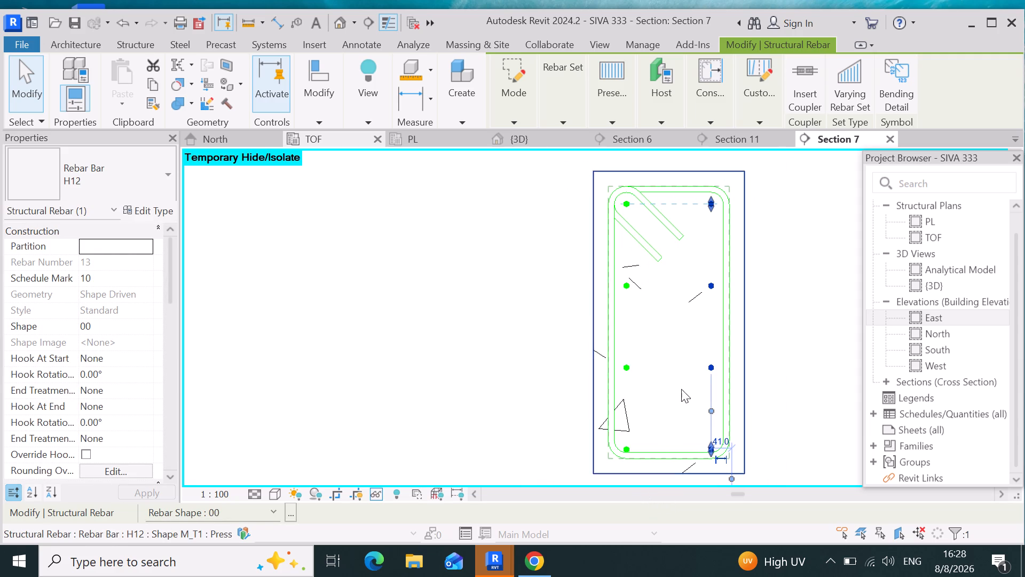
pyautogui.scroll(-4, 659, 307)
pyautogui.scroll(4, 644, 346)
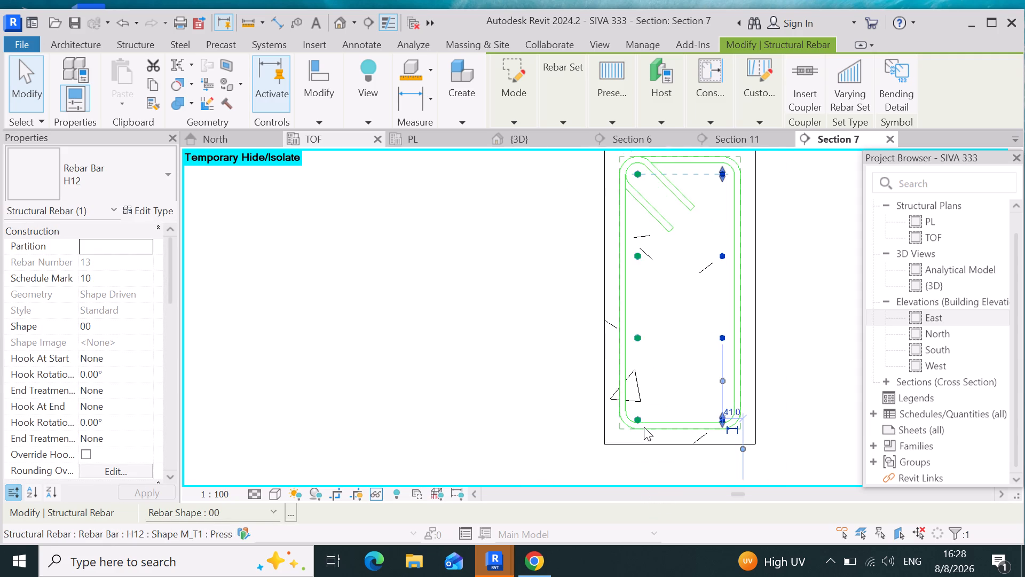
pyautogui.scroll(3, 644, 427)
pyautogui.click(635, 412)
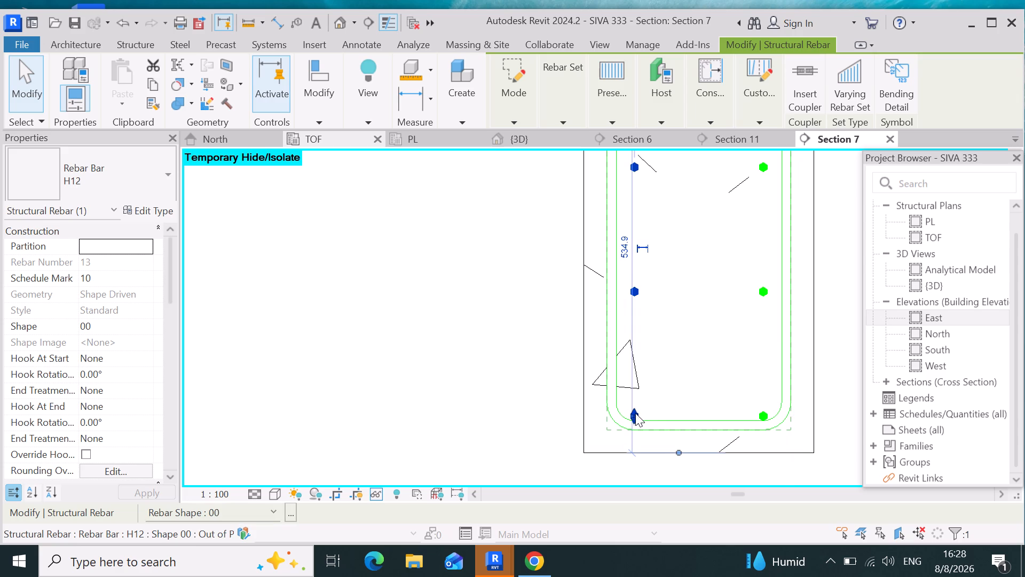
pyautogui.moveTo(635, 412); pyautogui.dragTo(632, 399)
pyautogui.click(632, 399)
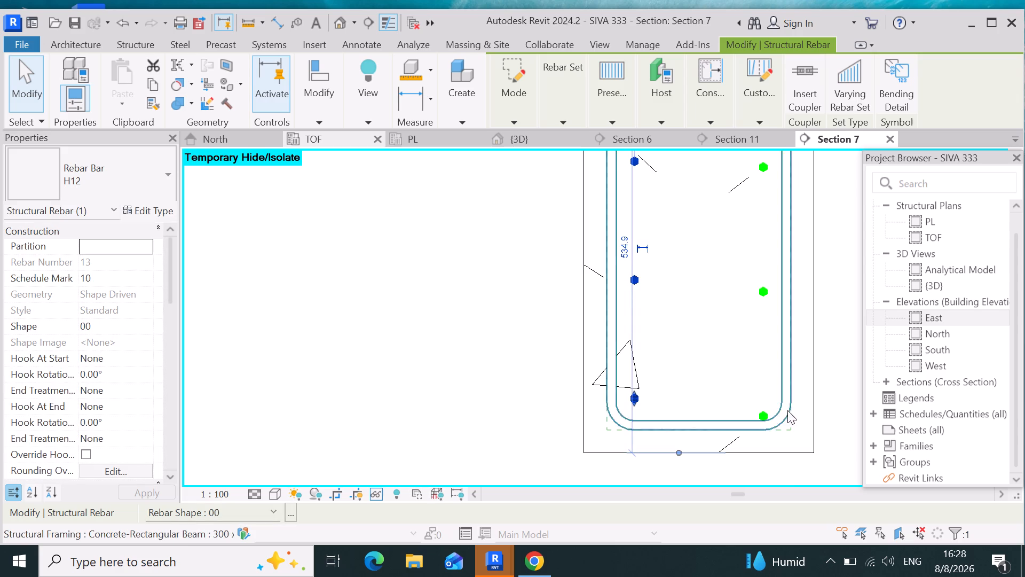
pyautogui.click(759, 414)
pyautogui.moveTo(763, 412); pyautogui.dragTo(762, 411)
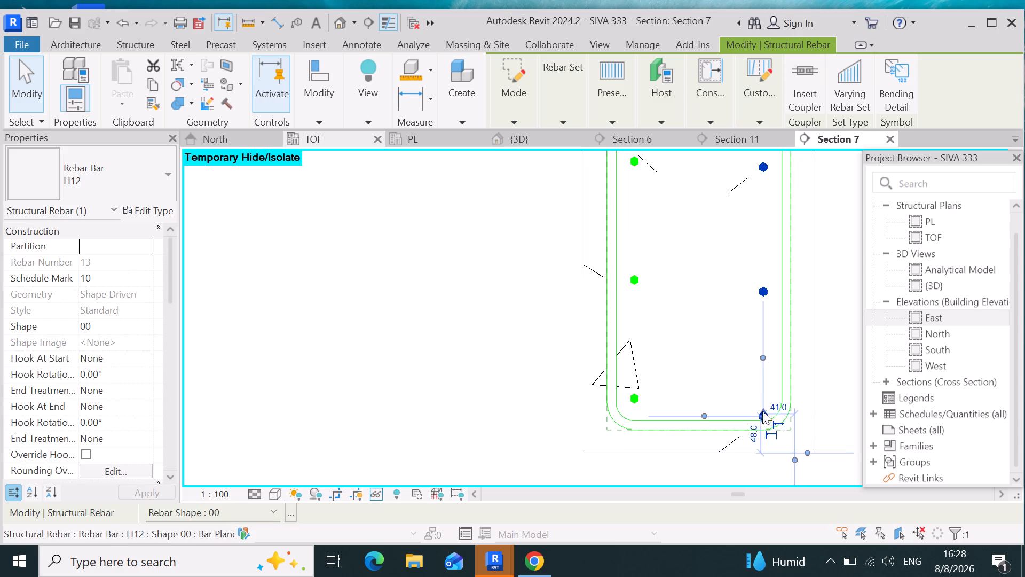
pyautogui.moveTo(762, 411); pyautogui.dragTo(764, 392)
pyautogui.click(764, 393)
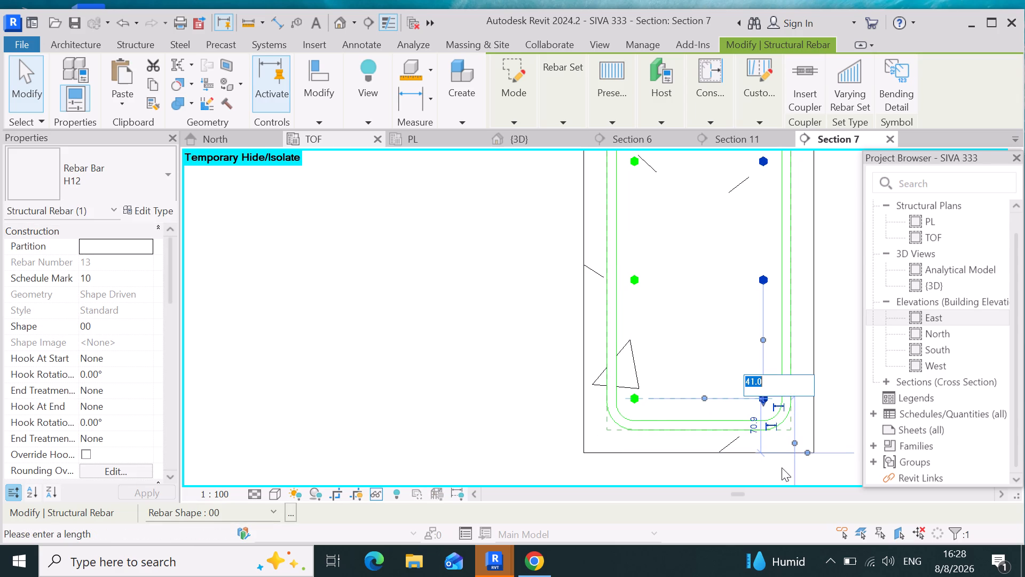
pyautogui.click(683, 360)
pyautogui.click(712, 360)
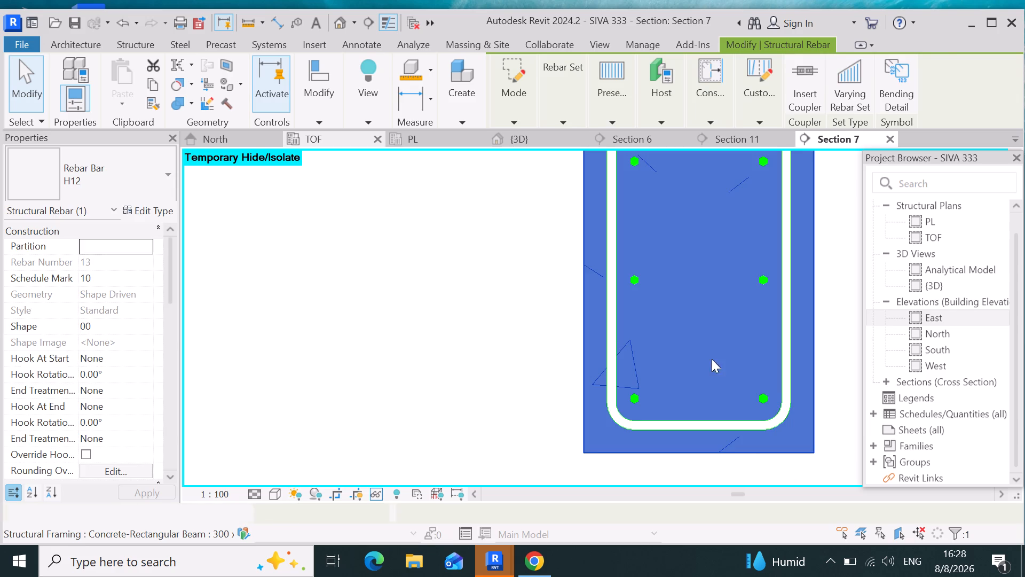
pyautogui.click(358, 349)
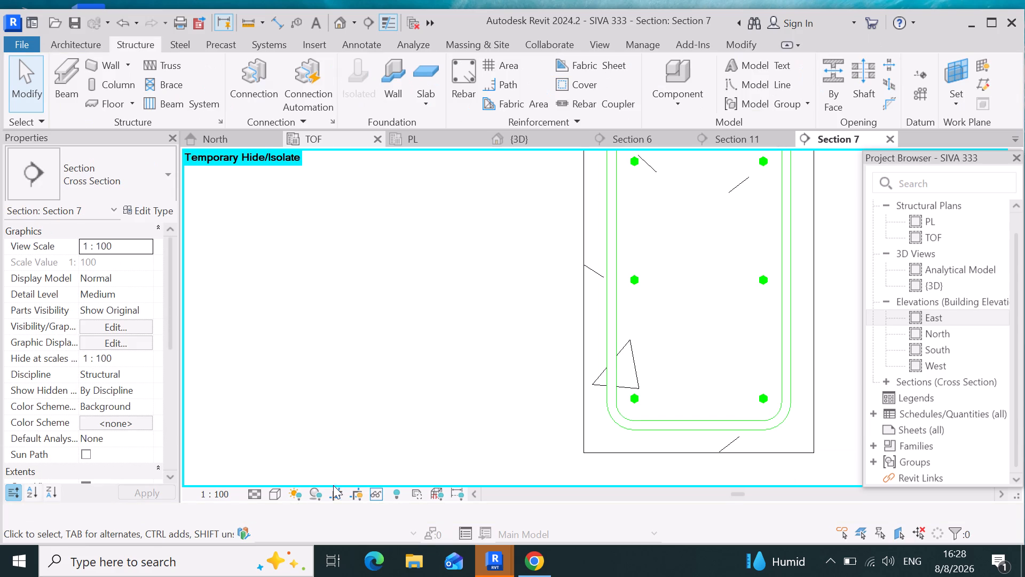
# Switch to the {3D} view and set its visual style to Wireframe.
pyautogui.click(270, 497)
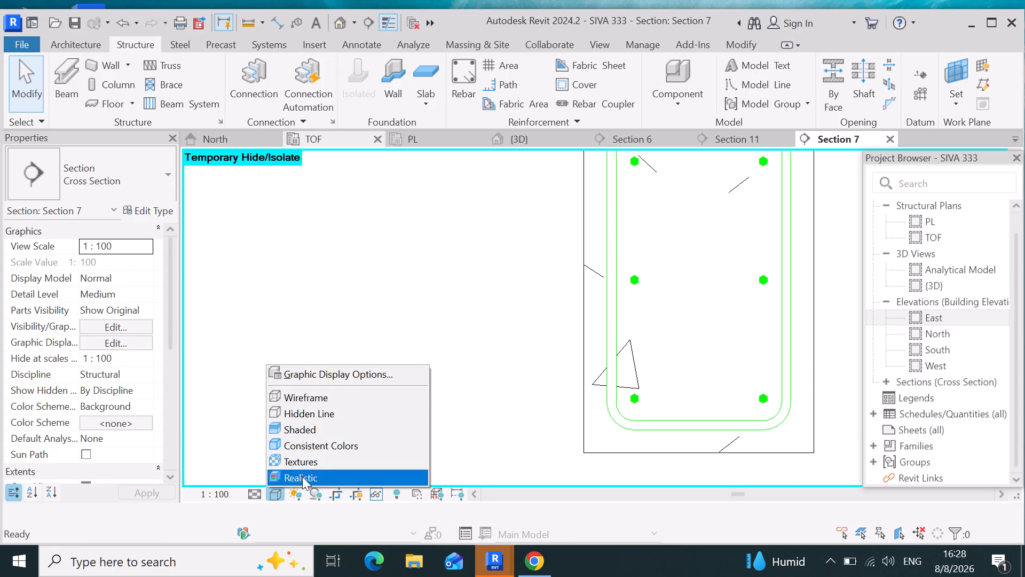
pyautogui.click(530, 139)
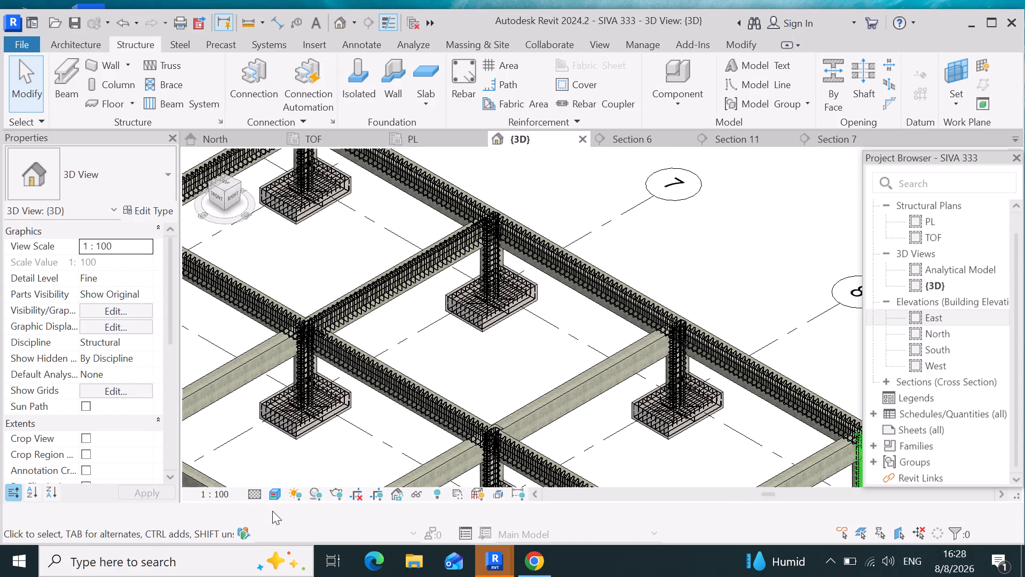
pyautogui.click(272, 493)
pyautogui.click(354, 391)
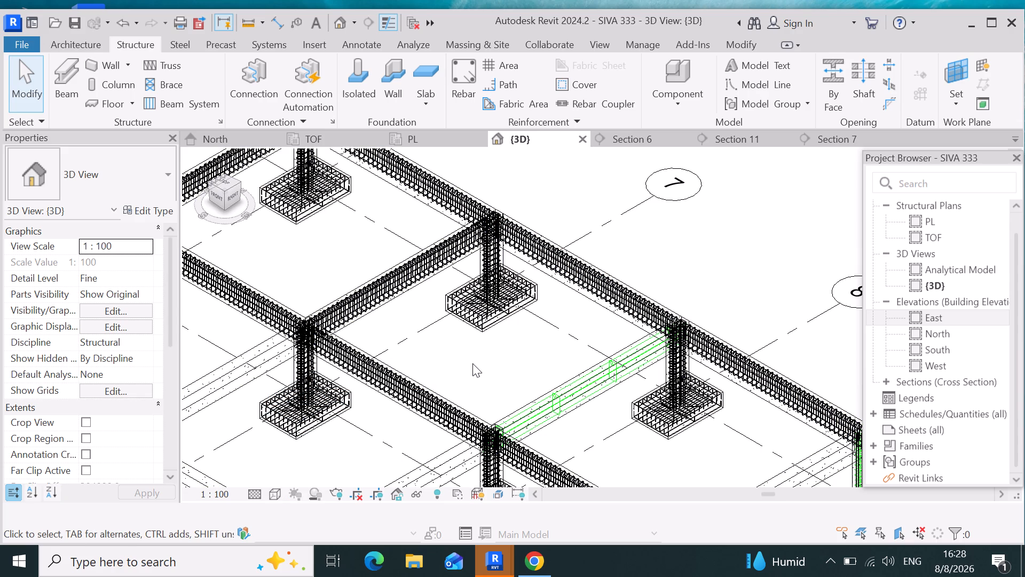
# Set the third north-south beam's H12 stirrup set to the Maximum Spacing layout rule with 150 mm spacing.
pyautogui.scroll(-3, 472, 363)
pyautogui.scroll(9, 531, 420)
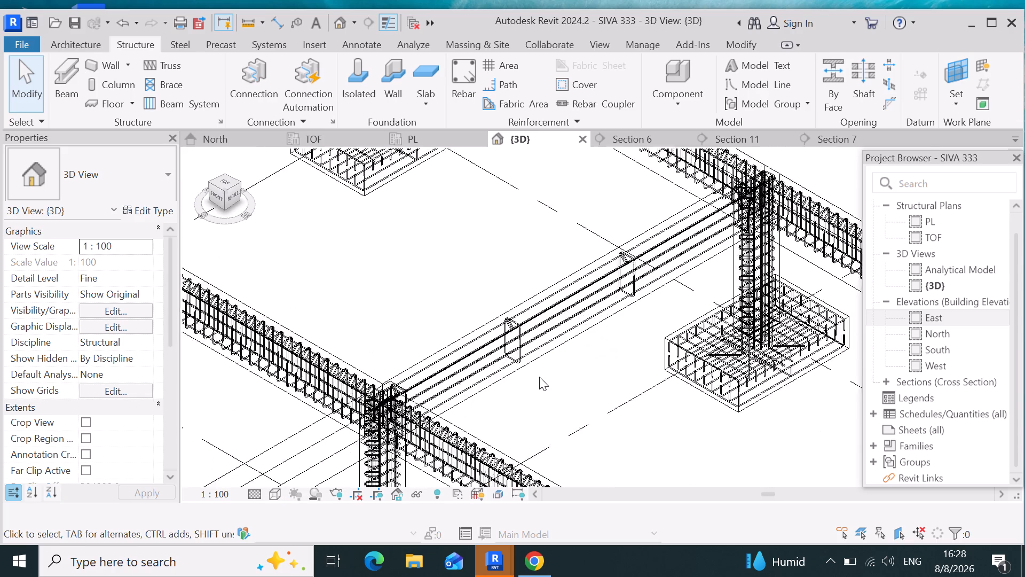
pyautogui.scroll(1, 539, 377)
pyautogui.click(514, 318)
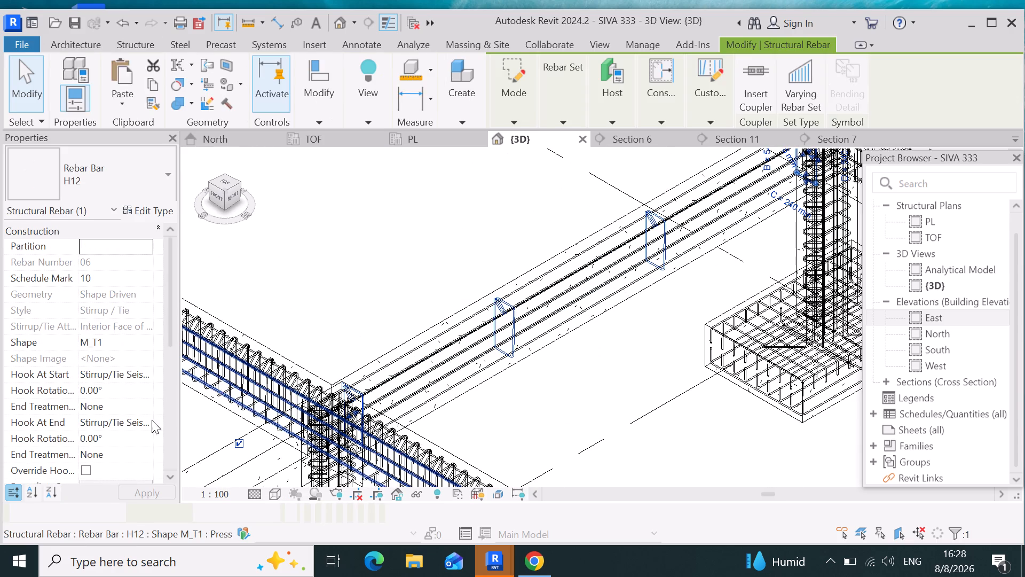
pyautogui.scroll(-4, 76, 375)
pyautogui.click(140, 340)
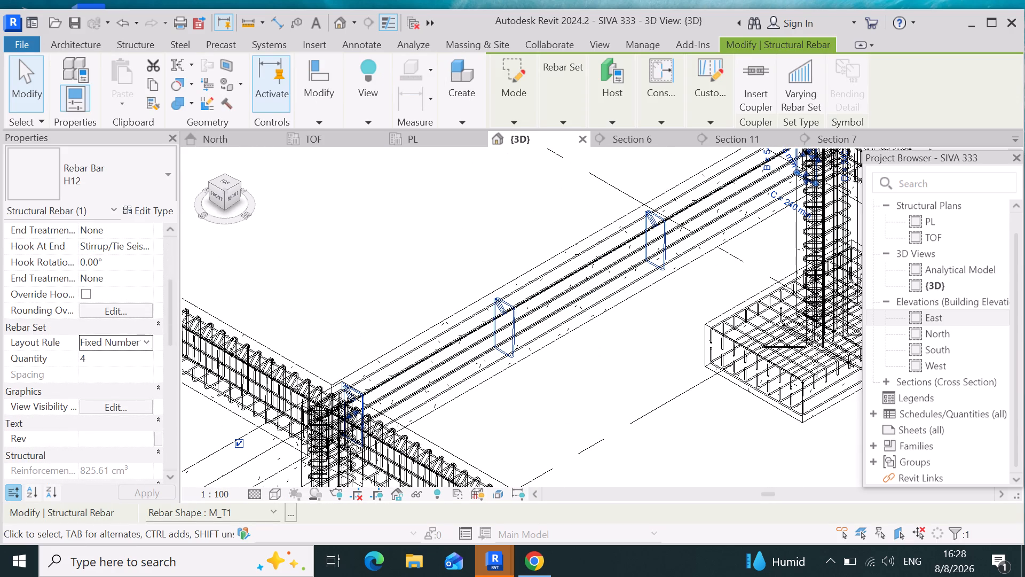
pyautogui.click(147, 338)
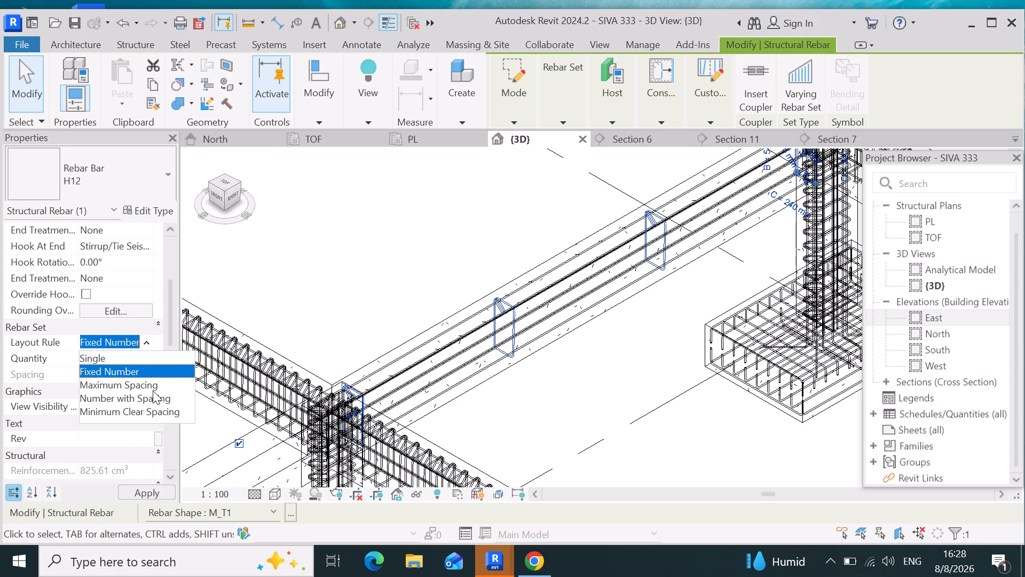
pyautogui.click(153, 387)
pyautogui.click(136, 373)
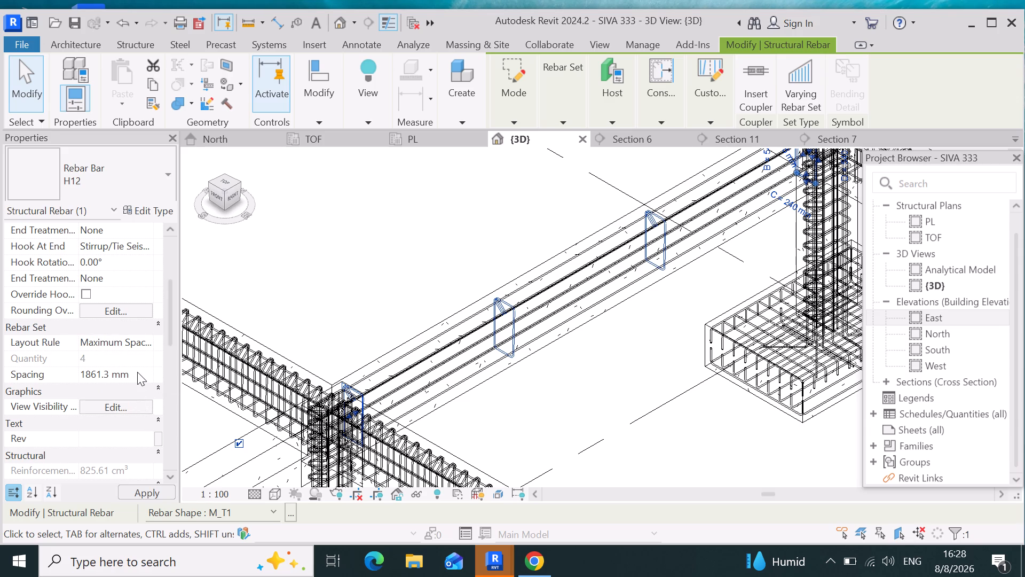
pyautogui.press('BackSpace')
pyautogui.write('150')
pyautogui.press('Return')
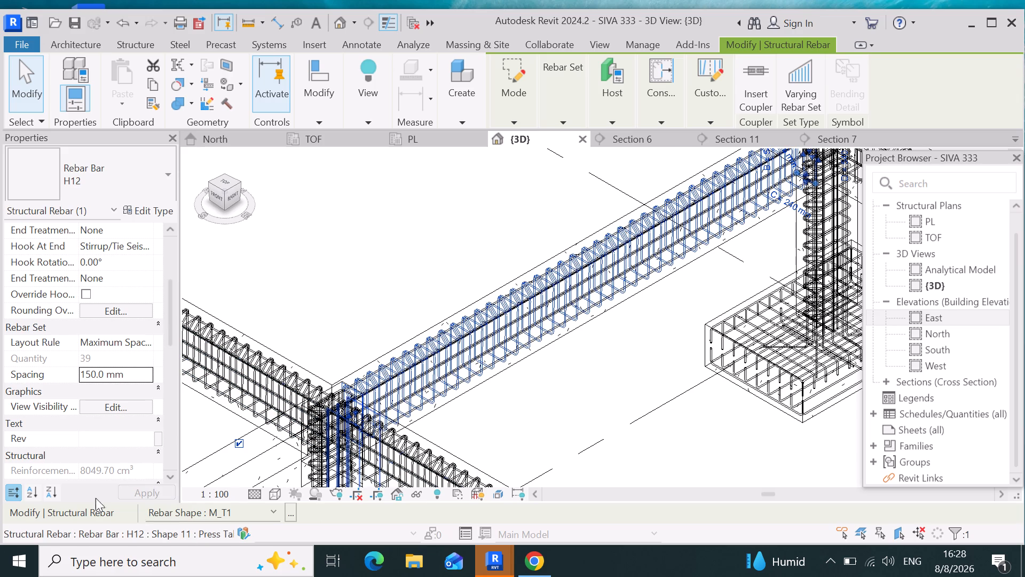
# Show the beam's stirrup set unobscured in the {3D} view and set the view's detail level to Fine.
pyautogui.click(111, 408)
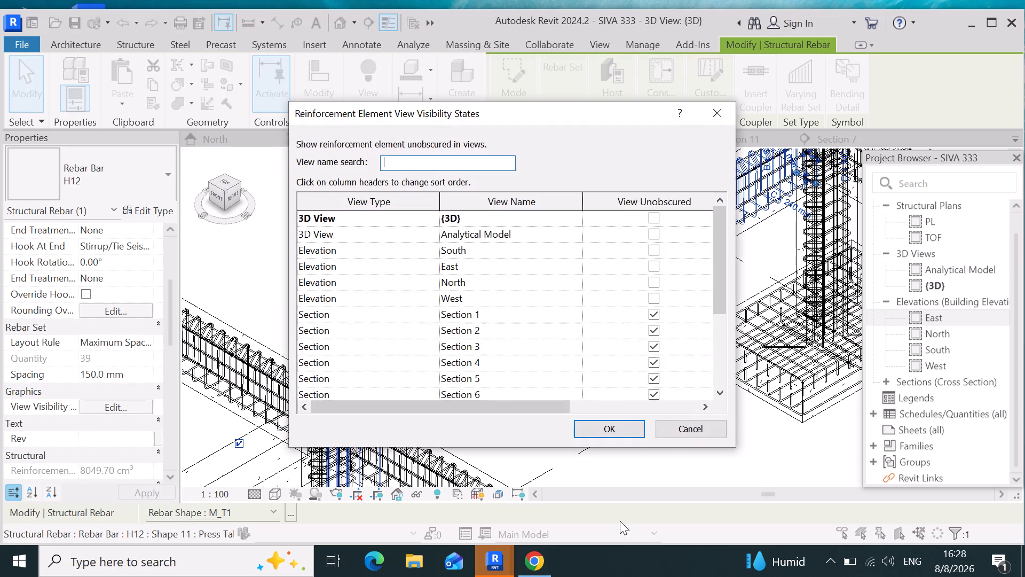
pyautogui.click(656, 217)
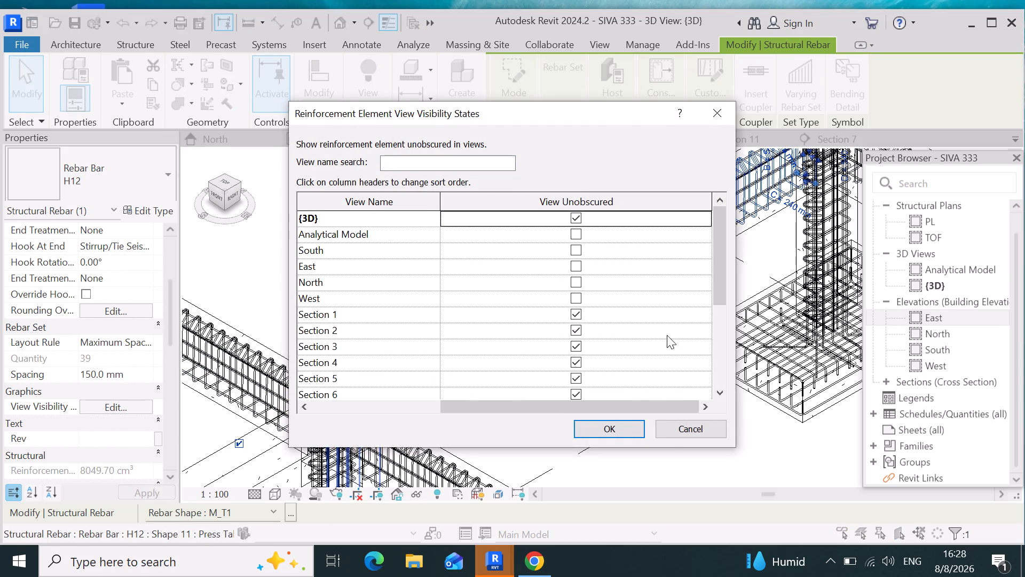
pyautogui.click(612, 430)
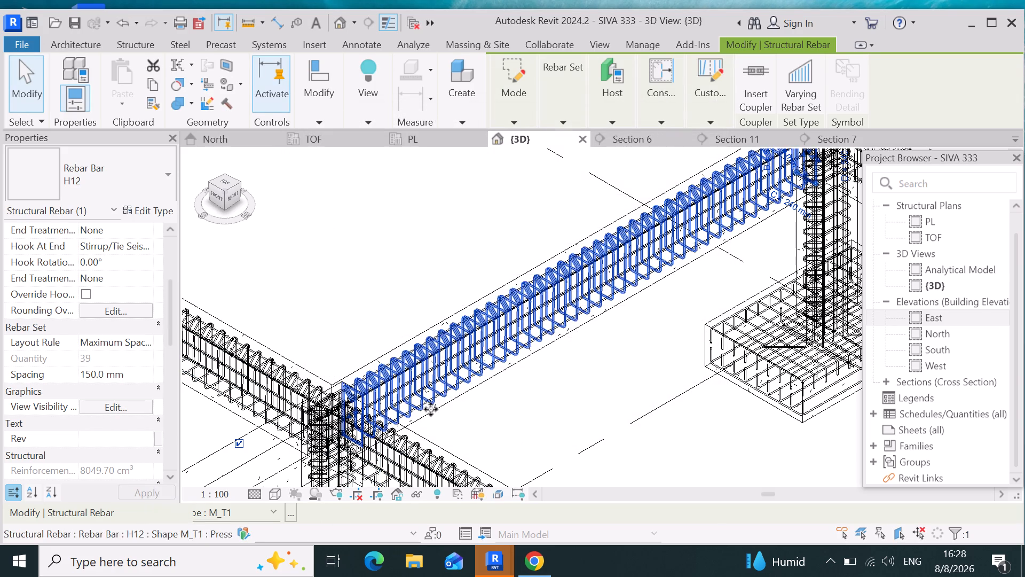
pyautogui.click(252, 494)
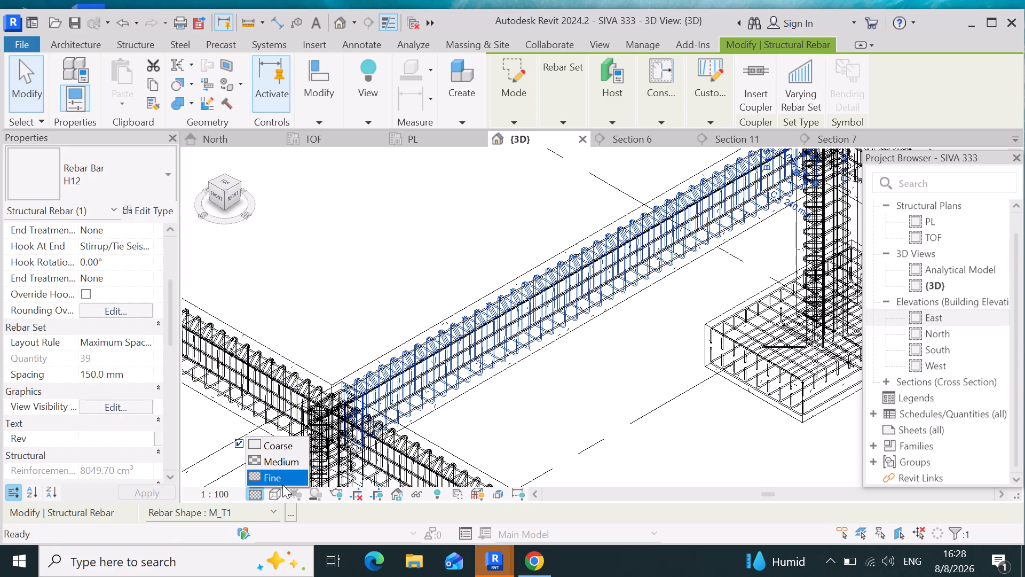
pyautogui.click(282, 484)
# Show one of the beam's longitudinal H12 shape 00 bar sets unobscured in the {3D} view, with Fine detail level.
pyautogui.scroll(4, 399, 412)
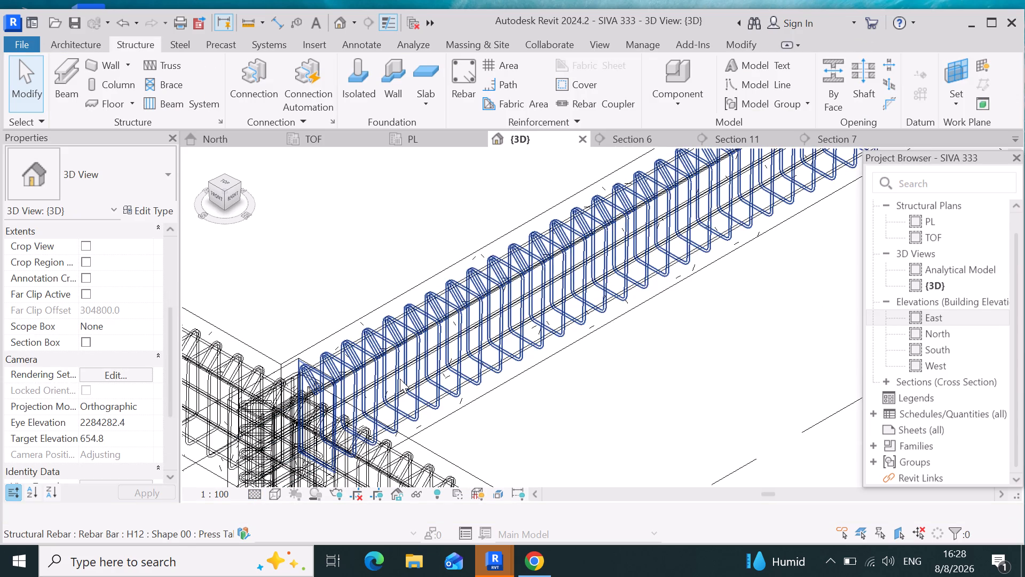
pyautogui.click(408, 385)
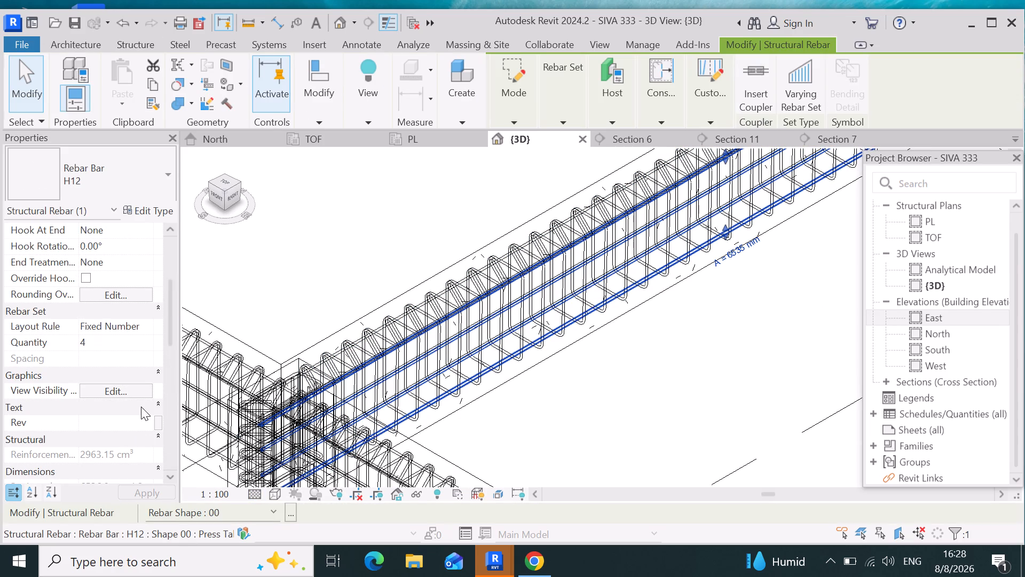
pyautogui.click(132, 389)
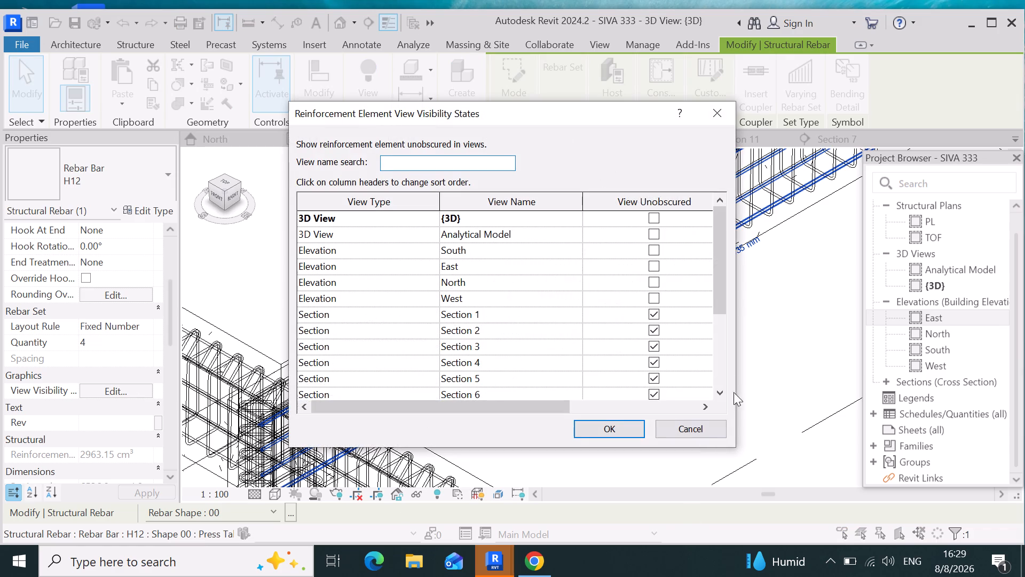
pyautogui.click(652, 217)
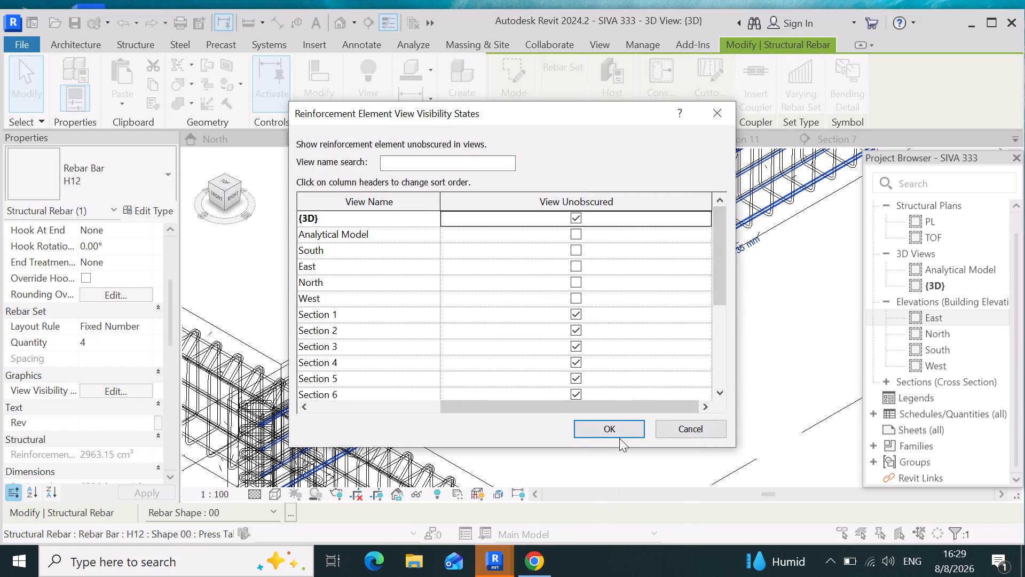
pyautogui.click(620, 425)
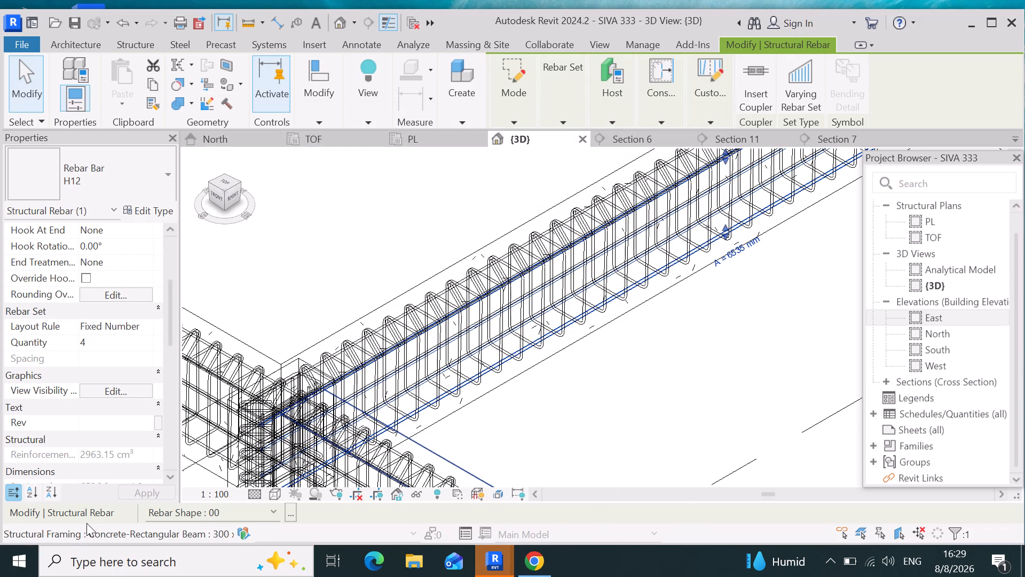
pyautogui.click(267, 490)
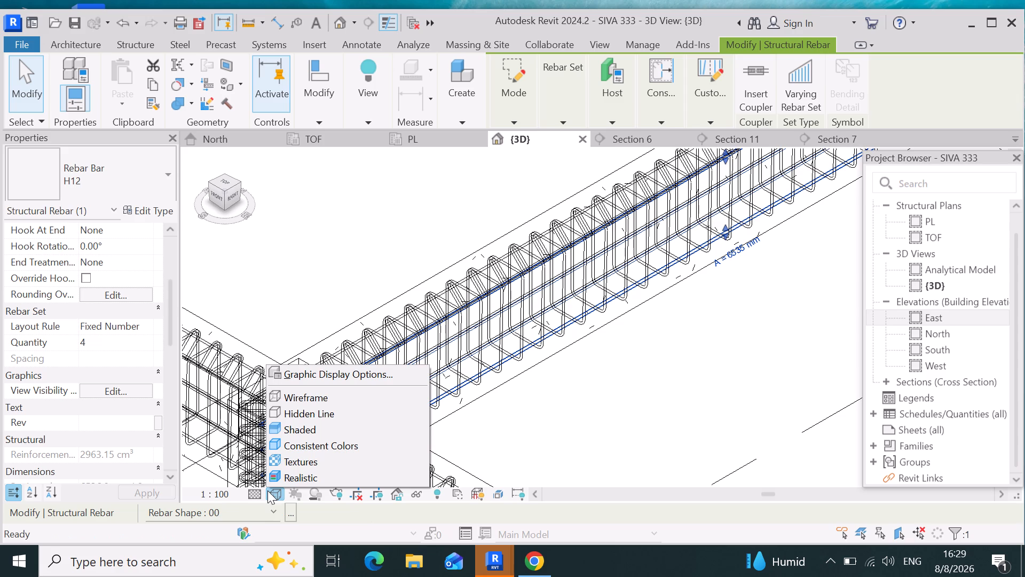
pyautogui.click(254, 497)
pyautogui.click(254, 478)
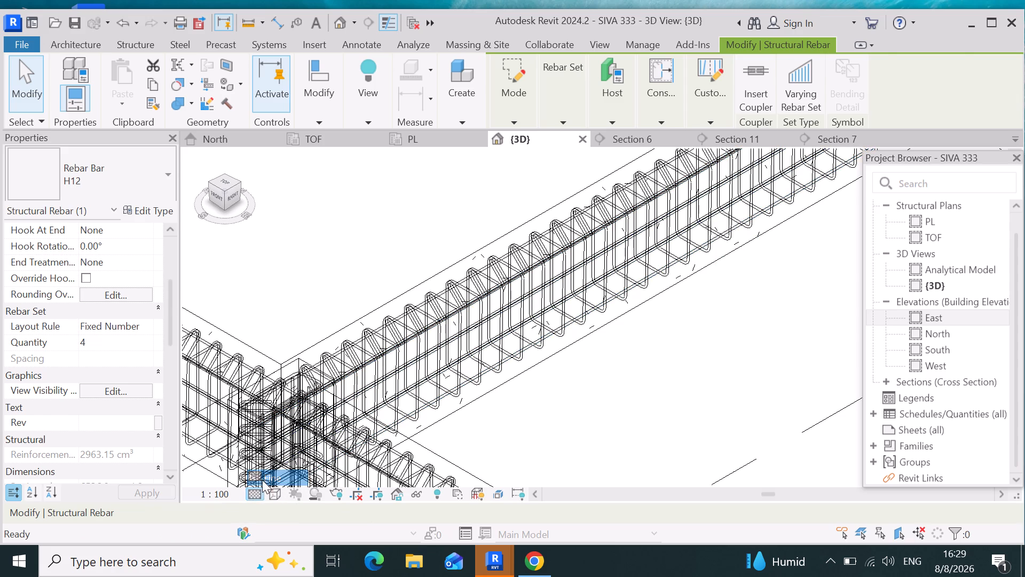
# Open the PL structural plan and examine the beam grid's reinforcement and the section markers along the northern bays.
pyautogui.scroll(-3, 527, 185)
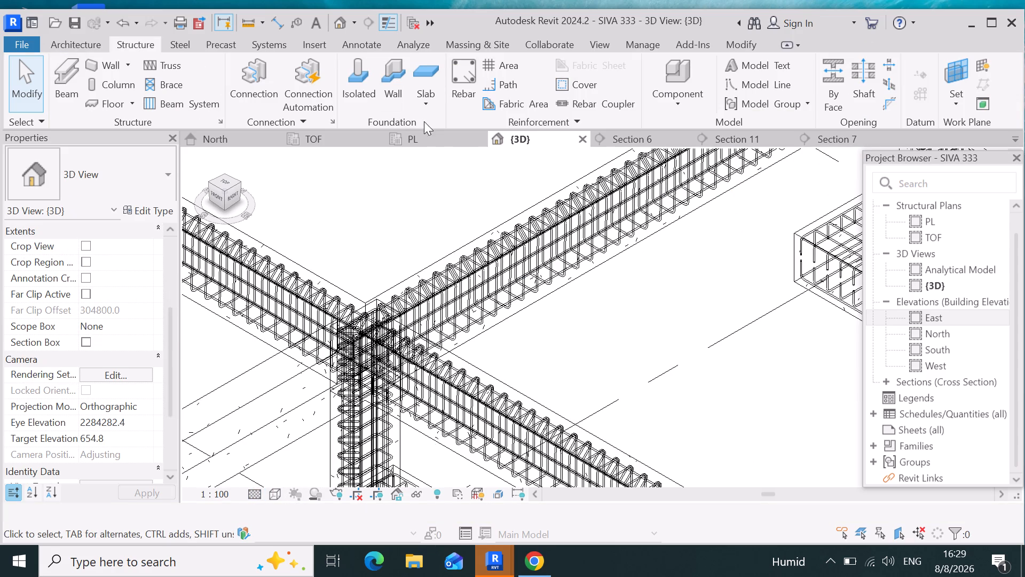
pyautogui.click(429, 138)
pyautogui.scroll(-8, 400, 278)
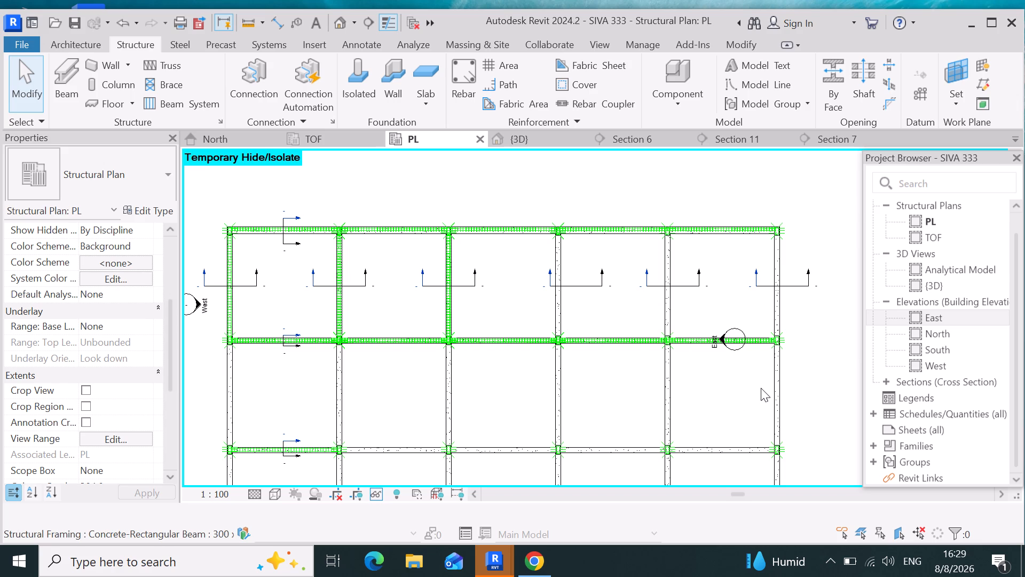
pyautogui.scroll(-4, 538, 337)
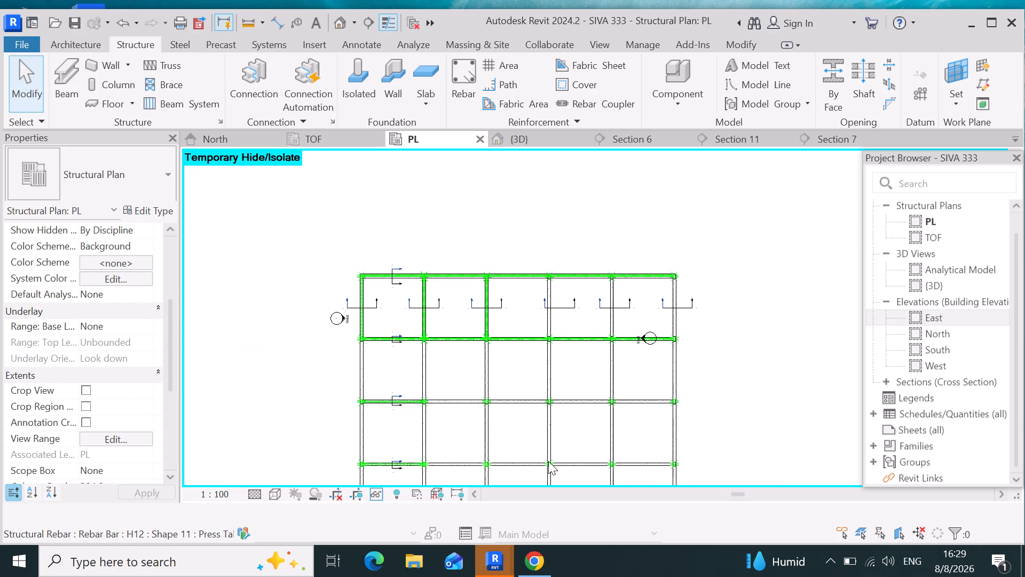
pyautogui.scroll(2, 494, 396)
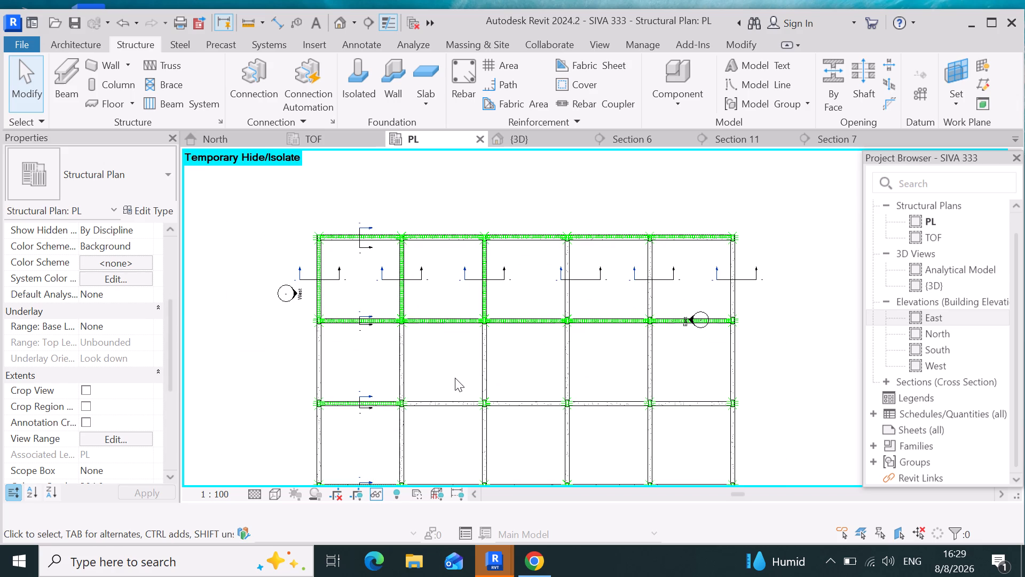
pyautogui.scroll(-5, 470, 328)
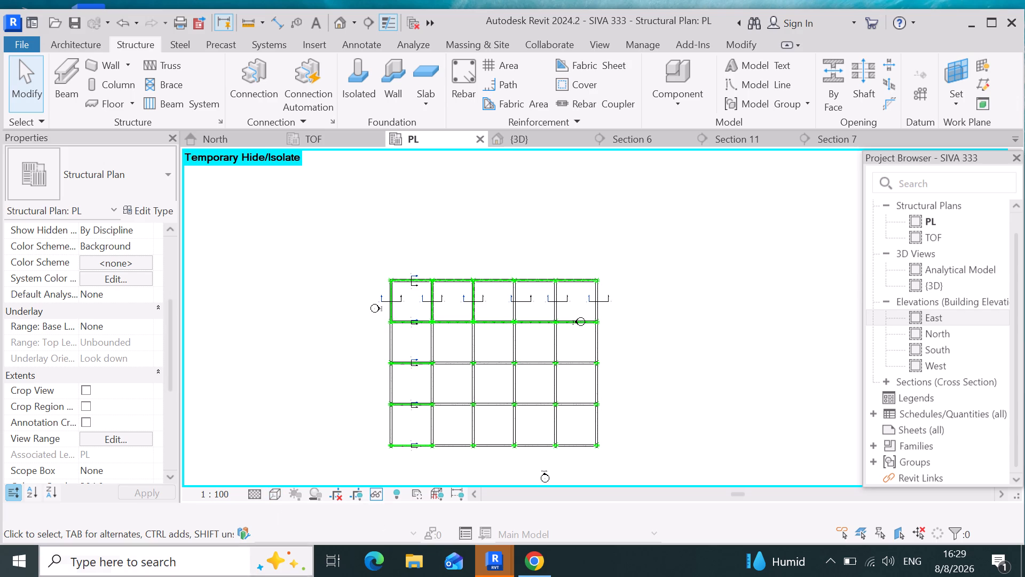
pyautogui.scroll(4, 444, 339)
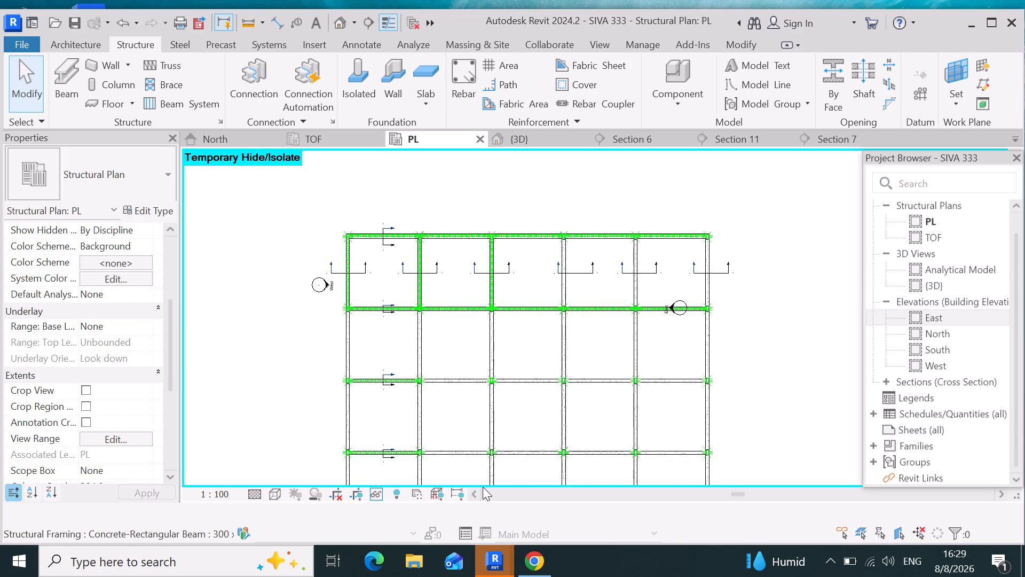
pyautogui.scroll(6, 708, 310)
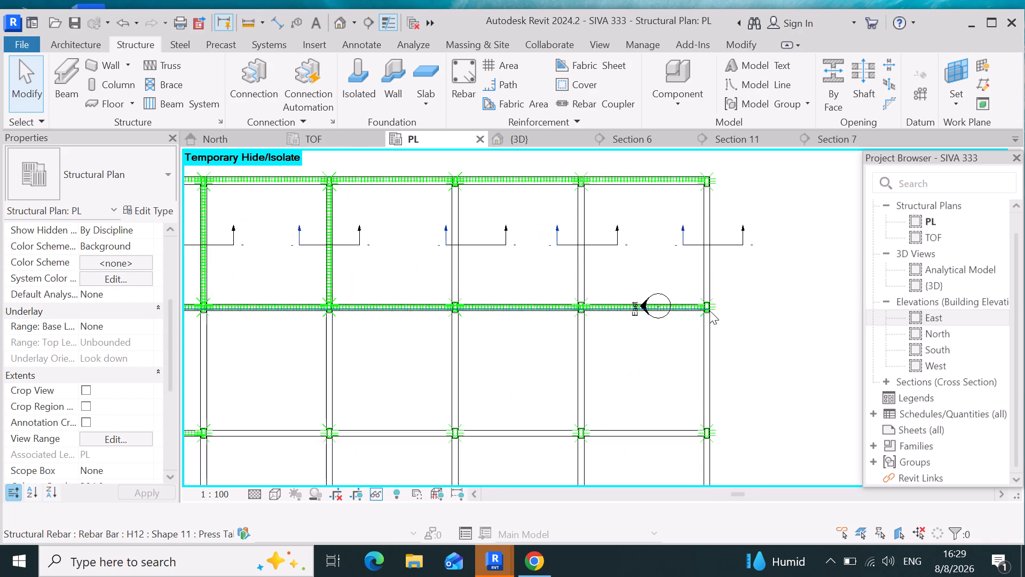
pyautogui.scroll(5, 709, 310)
pyautogui.scroll(-5, 477, 411)
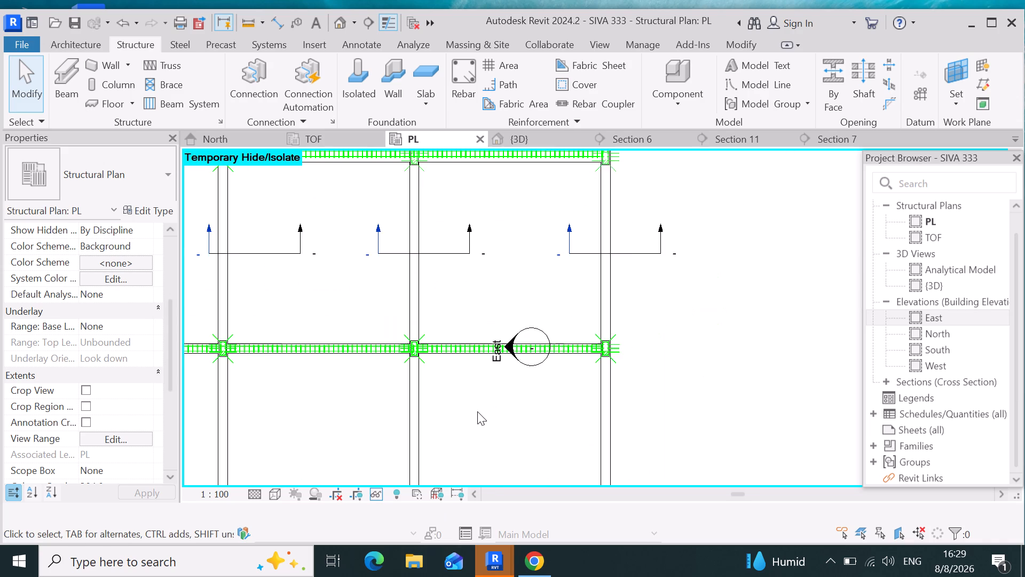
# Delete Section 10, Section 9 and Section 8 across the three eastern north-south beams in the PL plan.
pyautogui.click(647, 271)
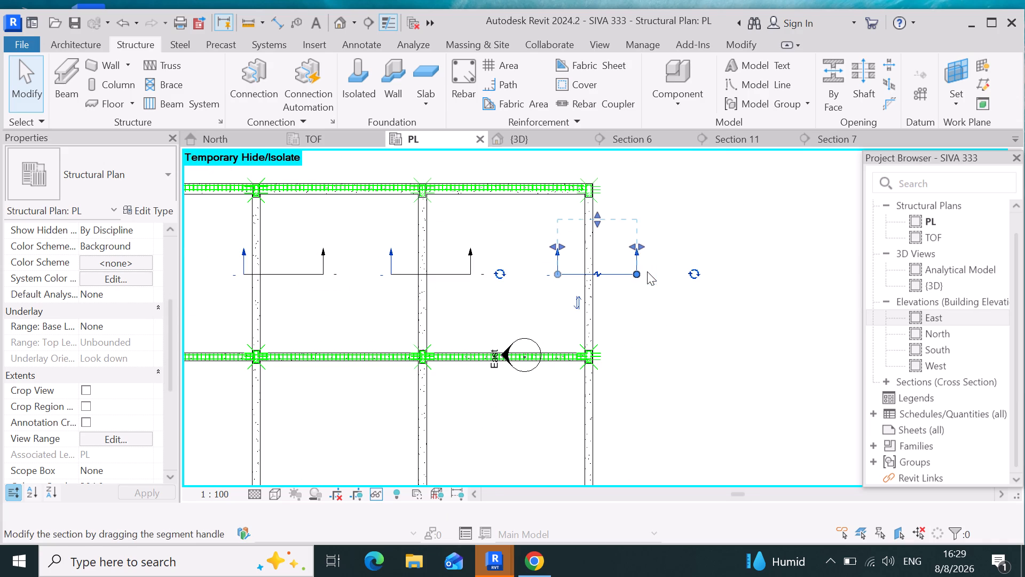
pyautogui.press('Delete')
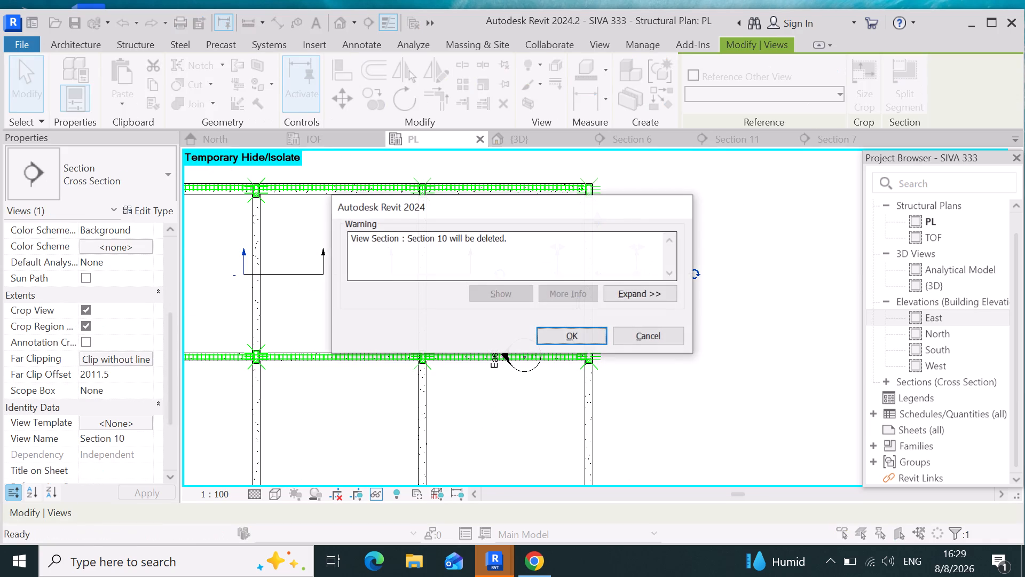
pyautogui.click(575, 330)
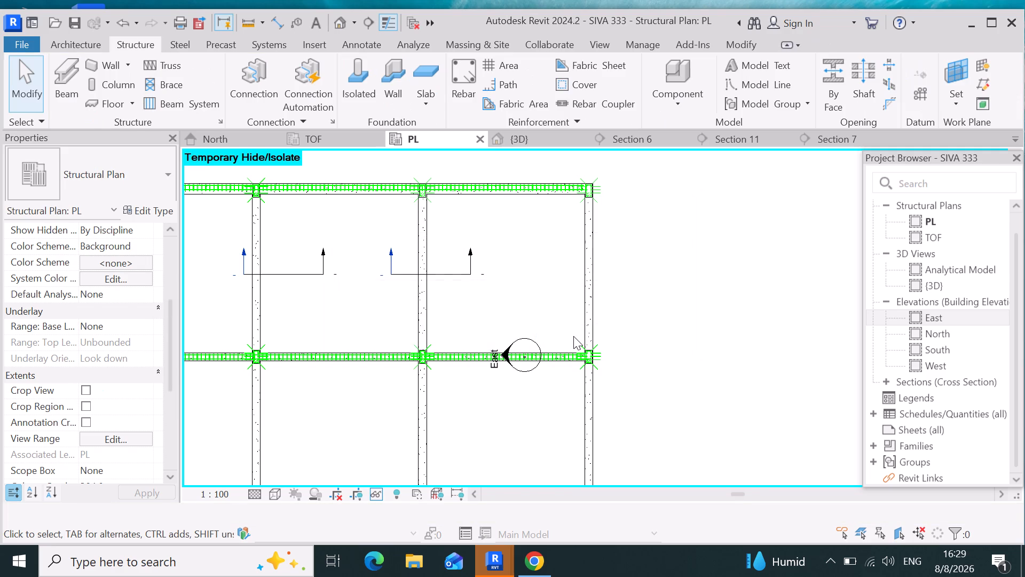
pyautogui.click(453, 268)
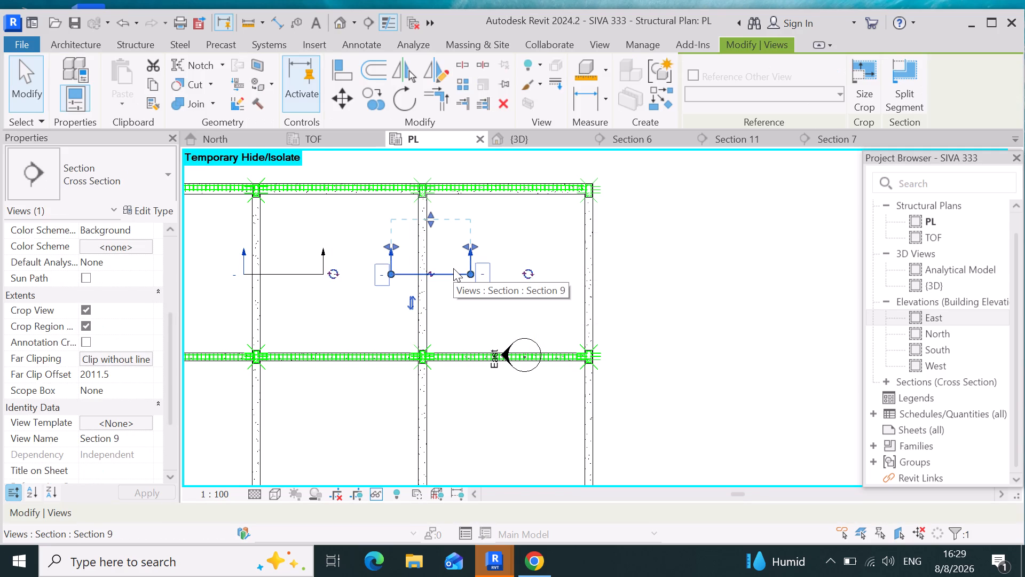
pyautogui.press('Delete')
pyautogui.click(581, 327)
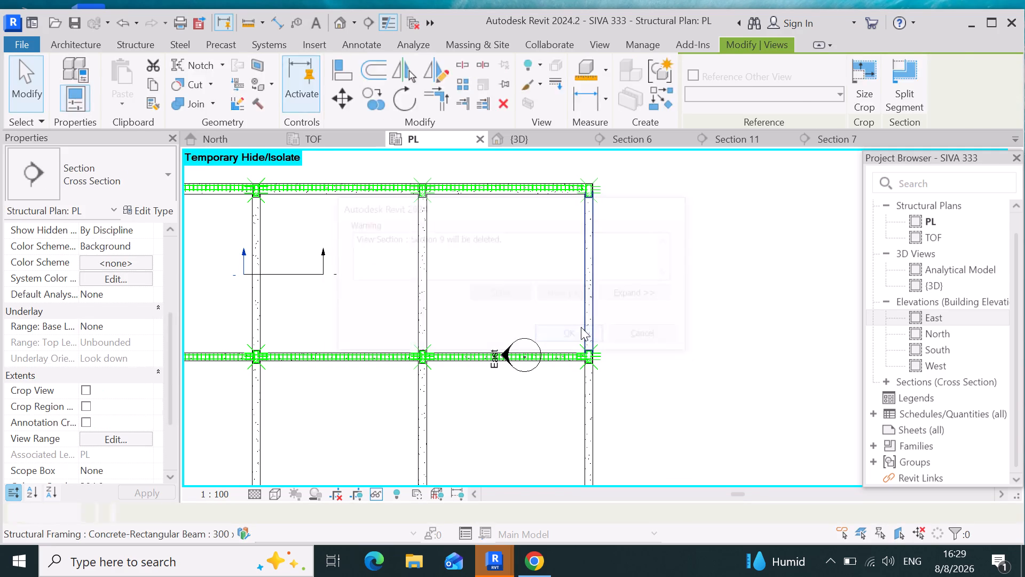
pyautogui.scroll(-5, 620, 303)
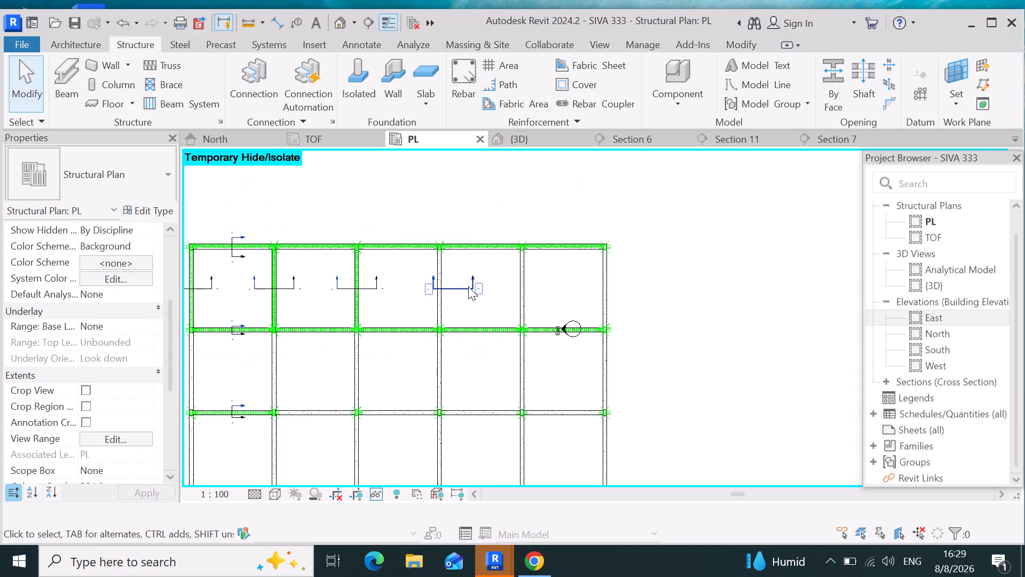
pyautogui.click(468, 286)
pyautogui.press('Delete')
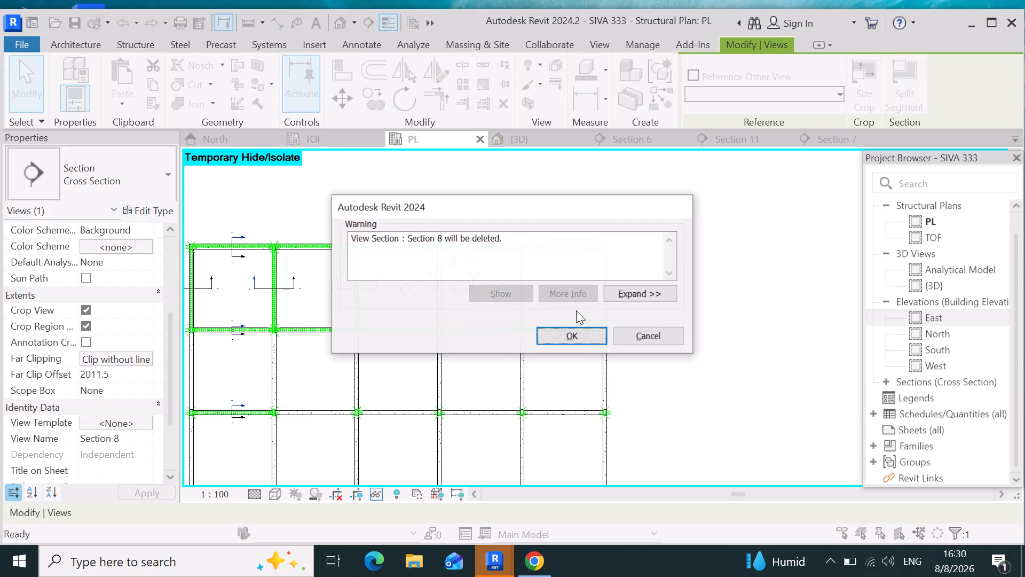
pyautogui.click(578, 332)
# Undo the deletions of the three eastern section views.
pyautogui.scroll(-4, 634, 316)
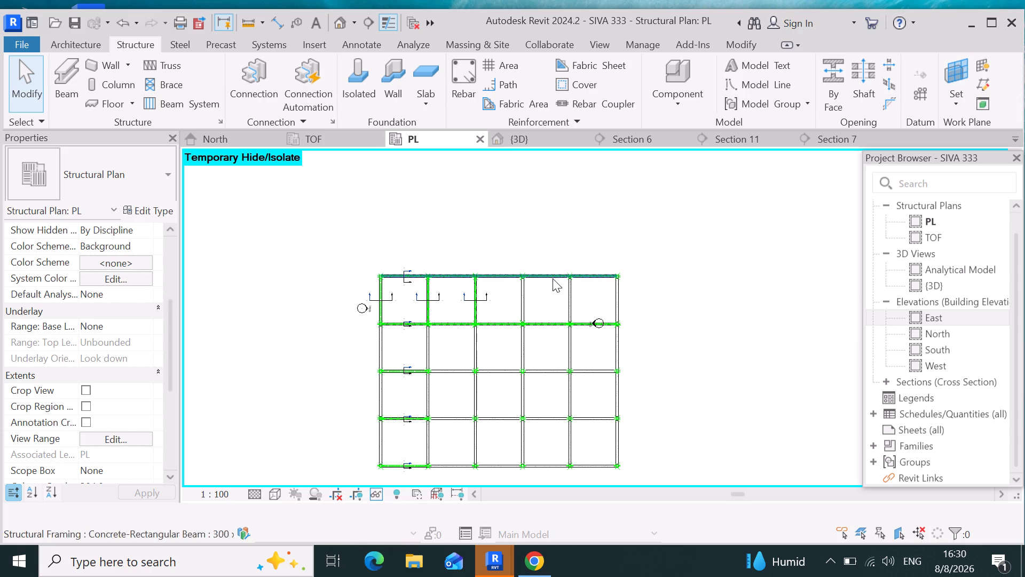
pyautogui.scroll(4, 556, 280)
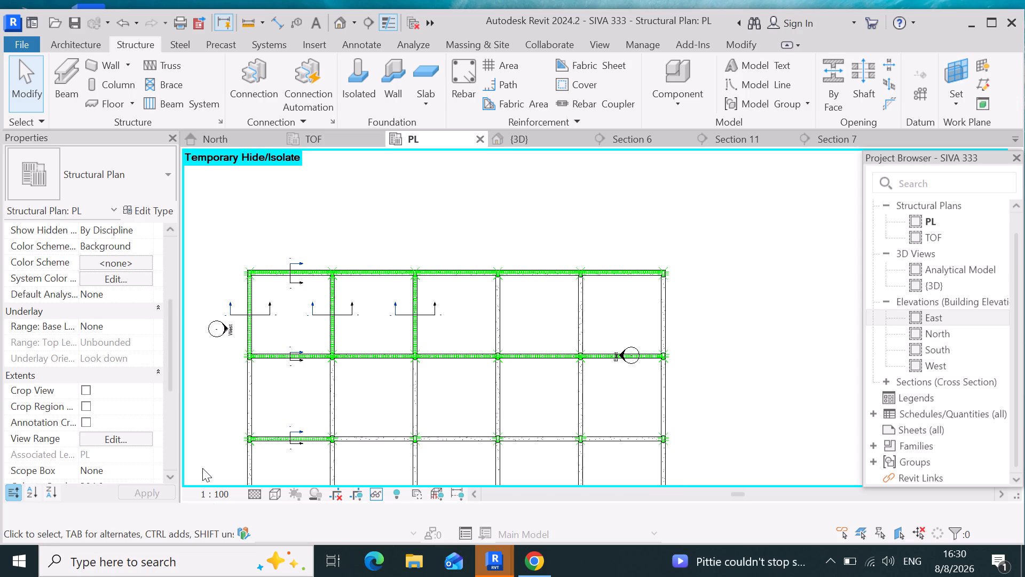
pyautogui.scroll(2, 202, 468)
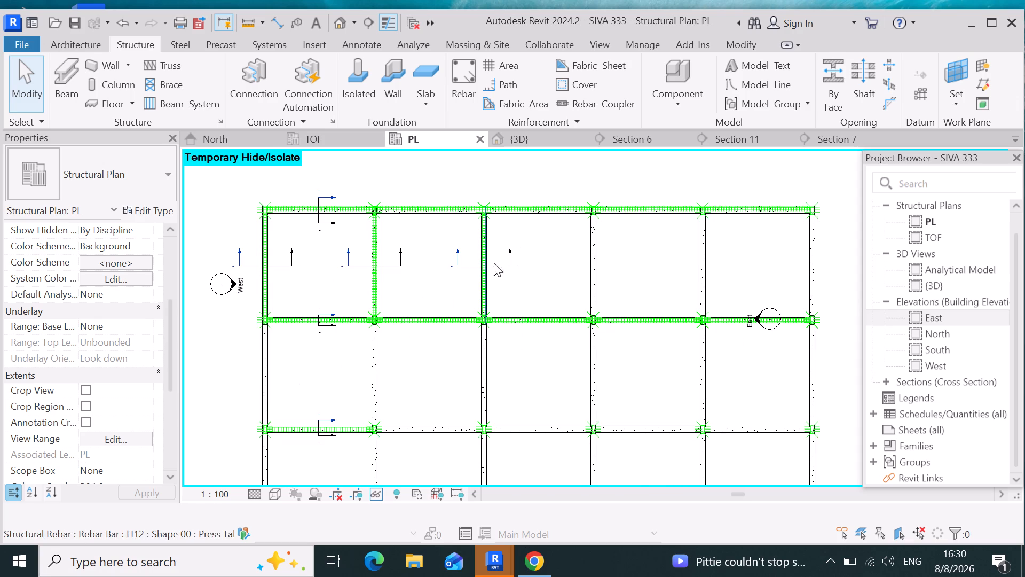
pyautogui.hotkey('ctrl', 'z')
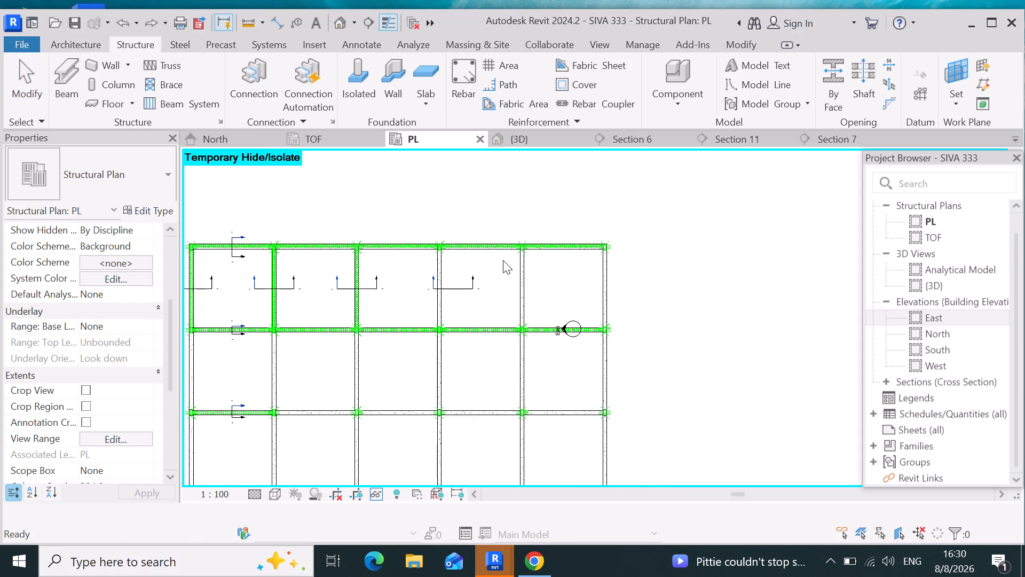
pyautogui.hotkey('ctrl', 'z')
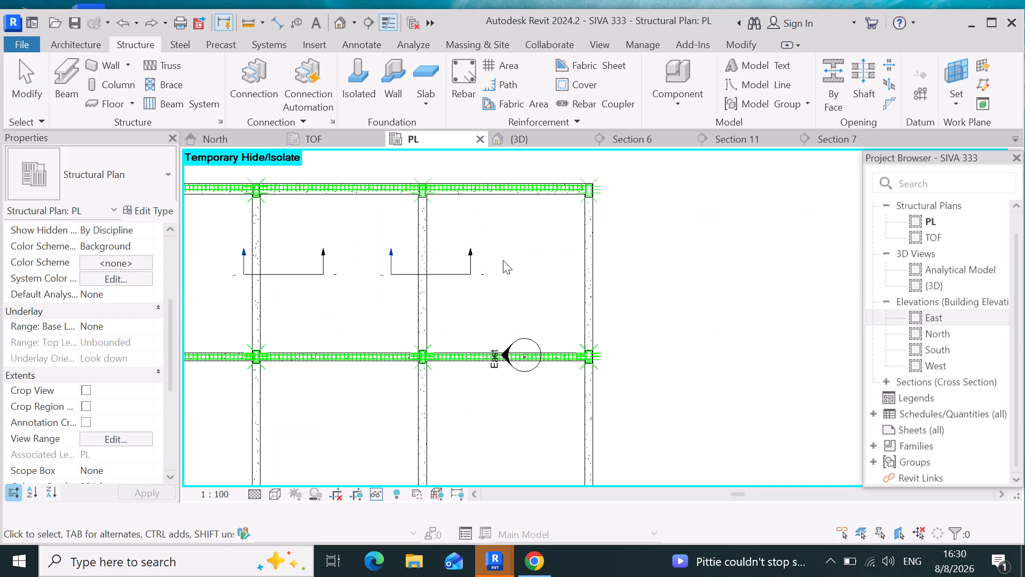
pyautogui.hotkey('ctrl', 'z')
# Adjust Section 8's line ends and side crop extents so the section sits more evenly around the fourth north-south beam.
pyautogui.scroll(-4, 575, 367)
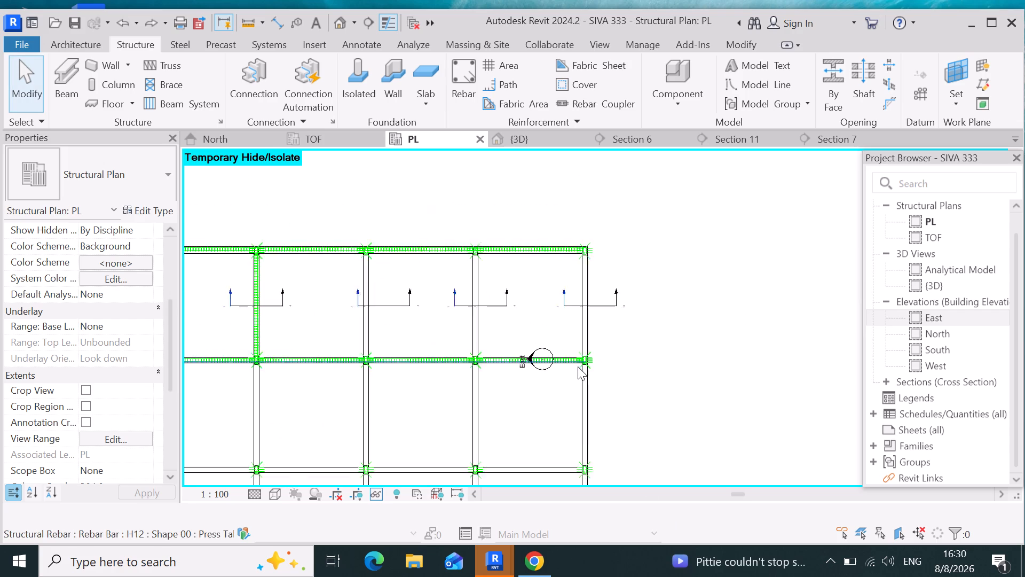
pyautogui.scroll(-3, 464, 360)
pyautogui.scroll(3, 427, 367)
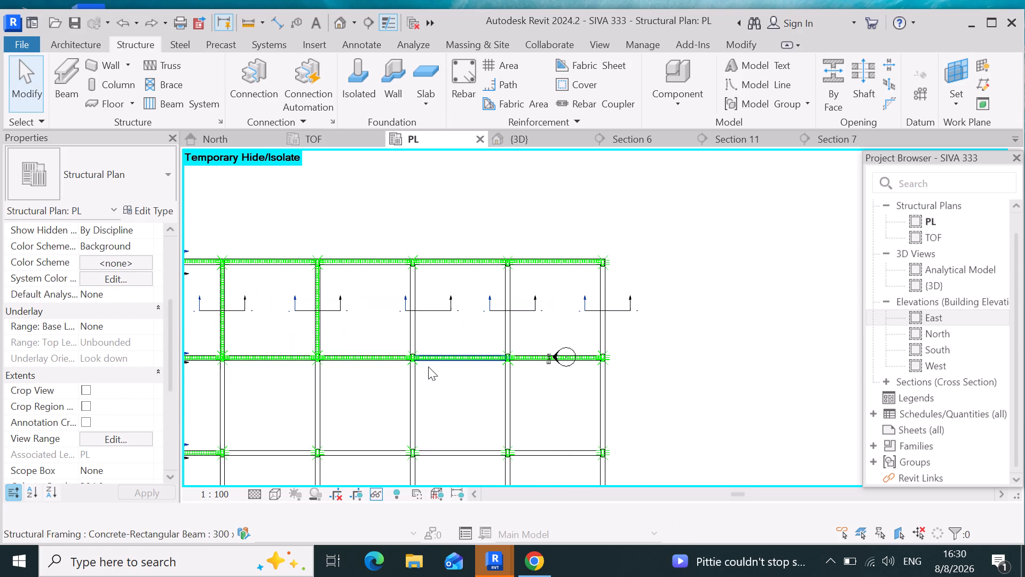
pyautogui.scroll(4, 400, 313)
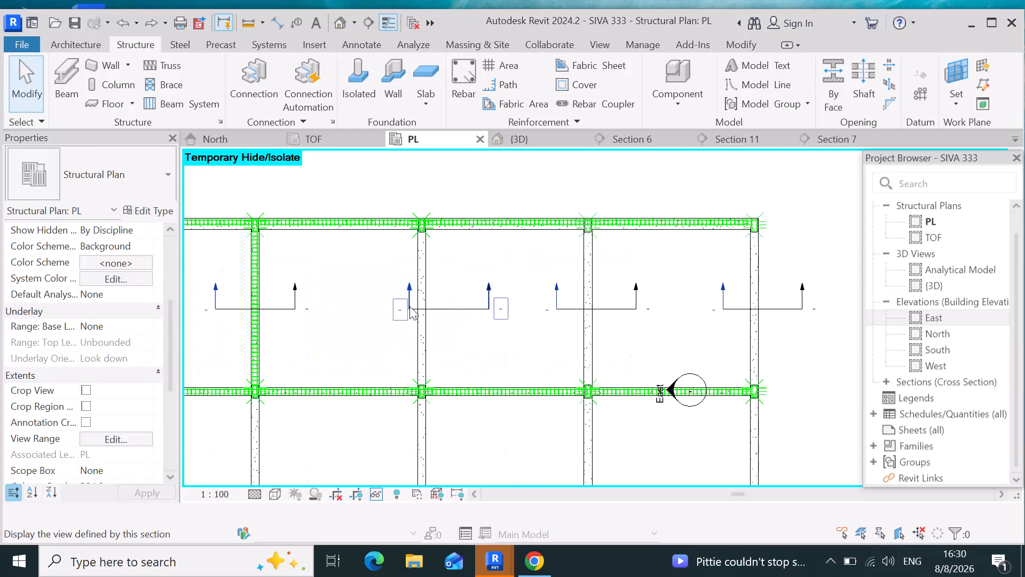
pyautogui.click(467, 309)
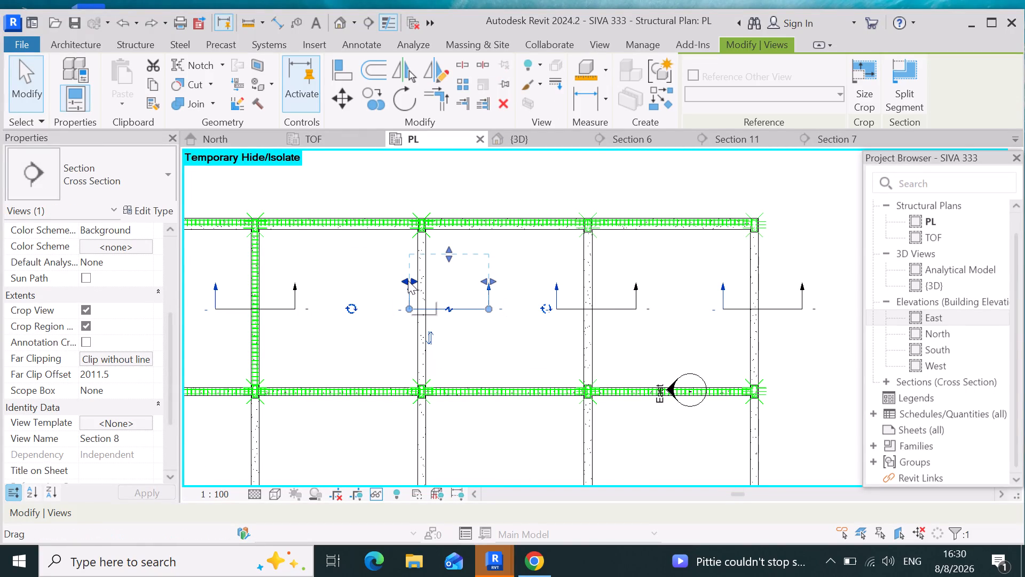
pyautogui.moveTo(409, 309); pyautogui.dragTo(406, 308)
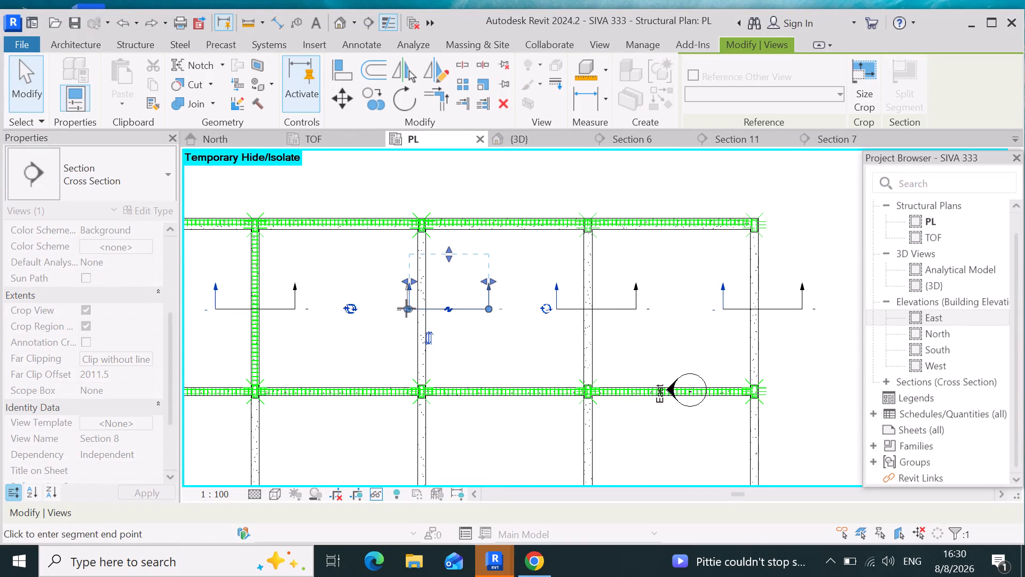
pyautogui.moveTo(406, 308); pyautogui.dragTo(398, 308)
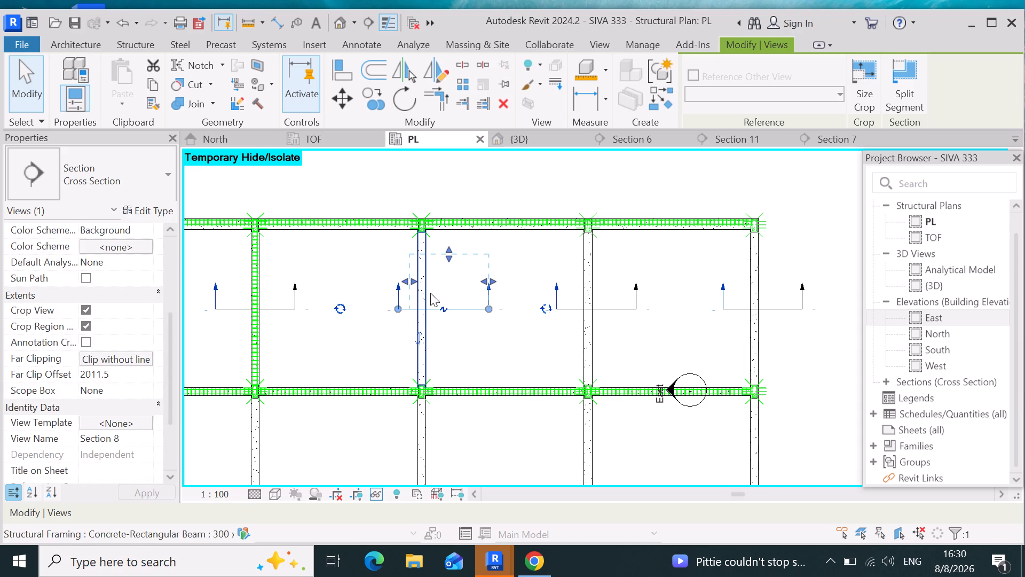
pyautogui.moveTo(484, 280); pyautogui.dragTo(459, 284)
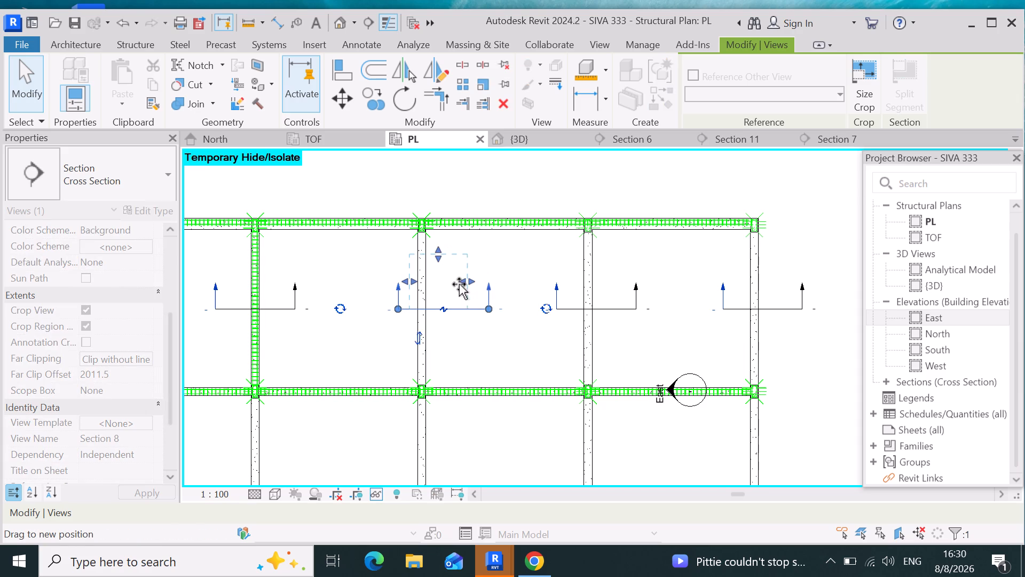
pyautogui.moveTo(459, 284); pyautogui.dragTo(462, 284)
pyautogui.click(462, 284)
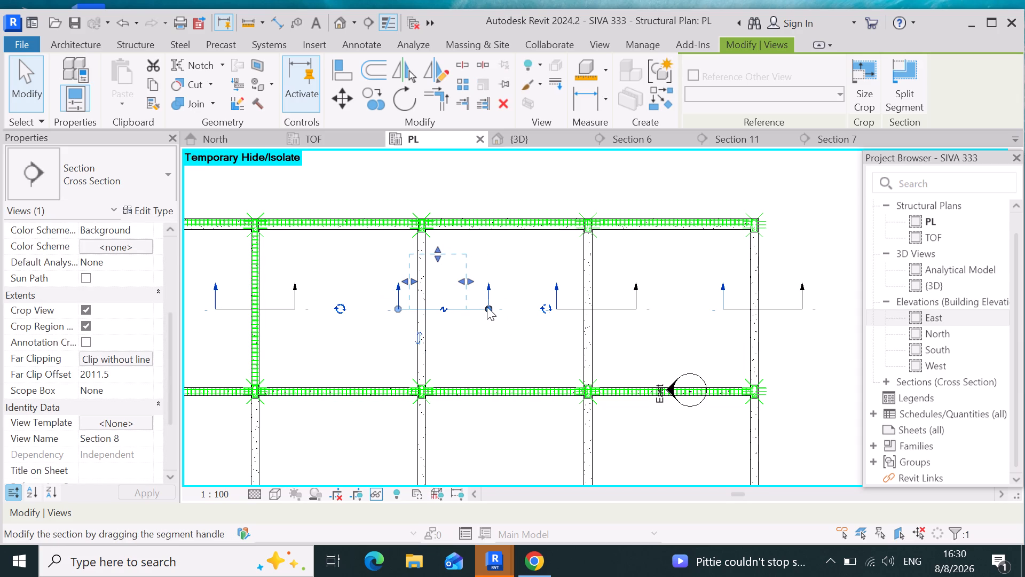
pyautogui.moveTo(486, 306); pyautogui.dragTo(470, 315)
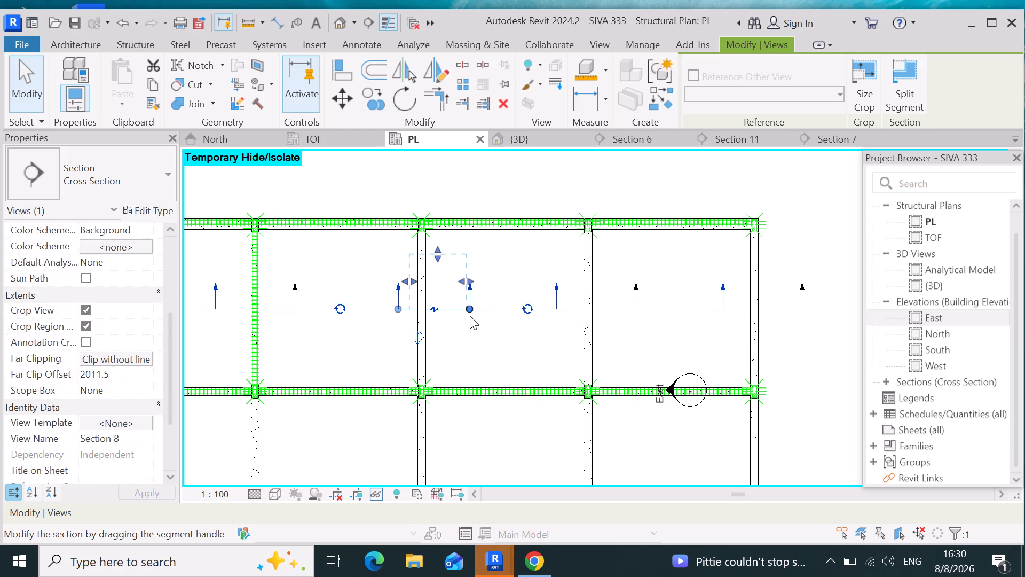
pyautogui.click(470, 316)
pyautogui.moveTo(408, 282); pyautogui.dragTo(402, 282)
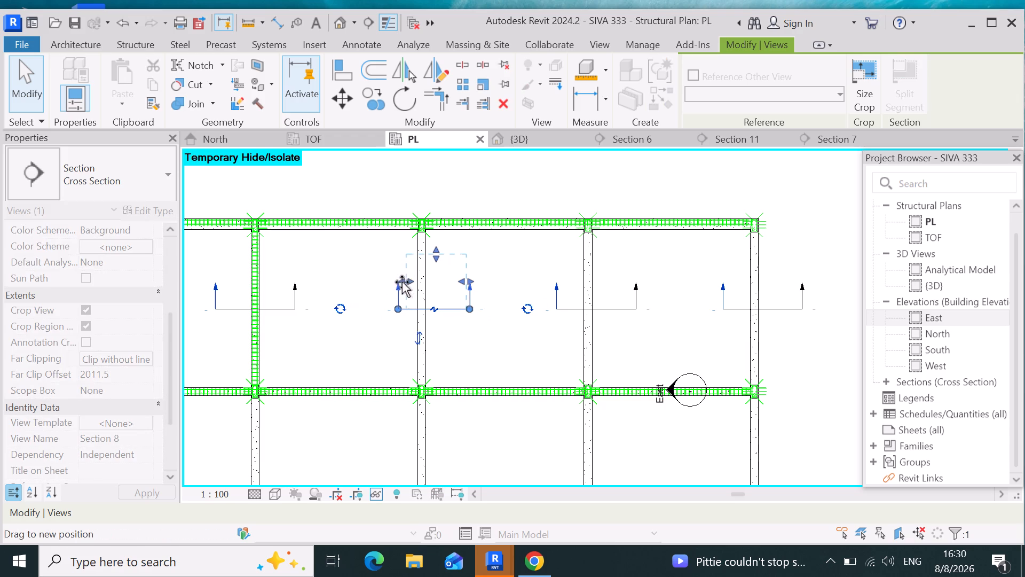
pyautogui.moveTo(402, 282); pyautogui.dragTo(395, 285)
# Open the Section 8 view and temporarily hide grid 9 in it.
pyautogui.rightClick(433, 282)
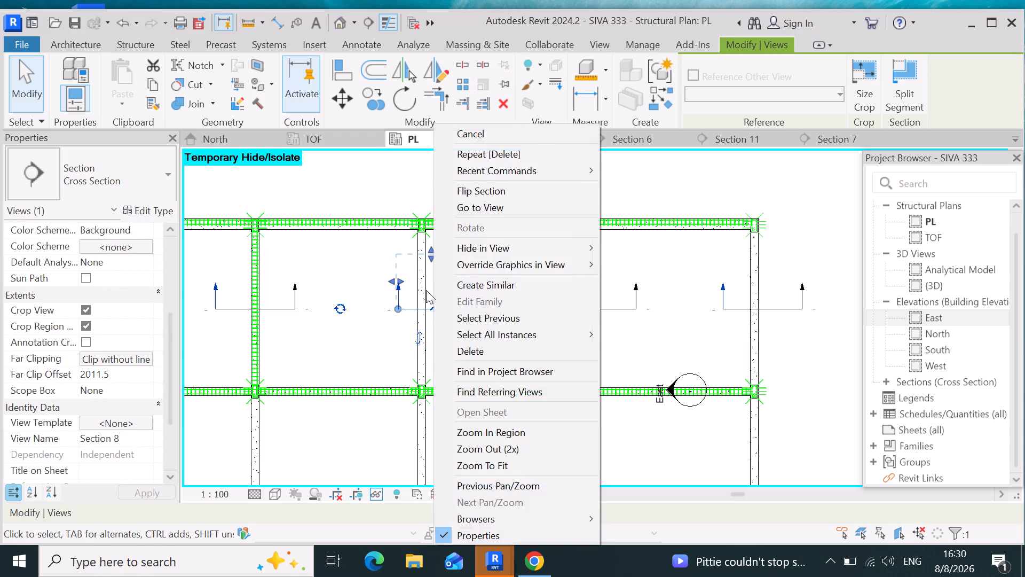
pyautogui.click(515, 203)
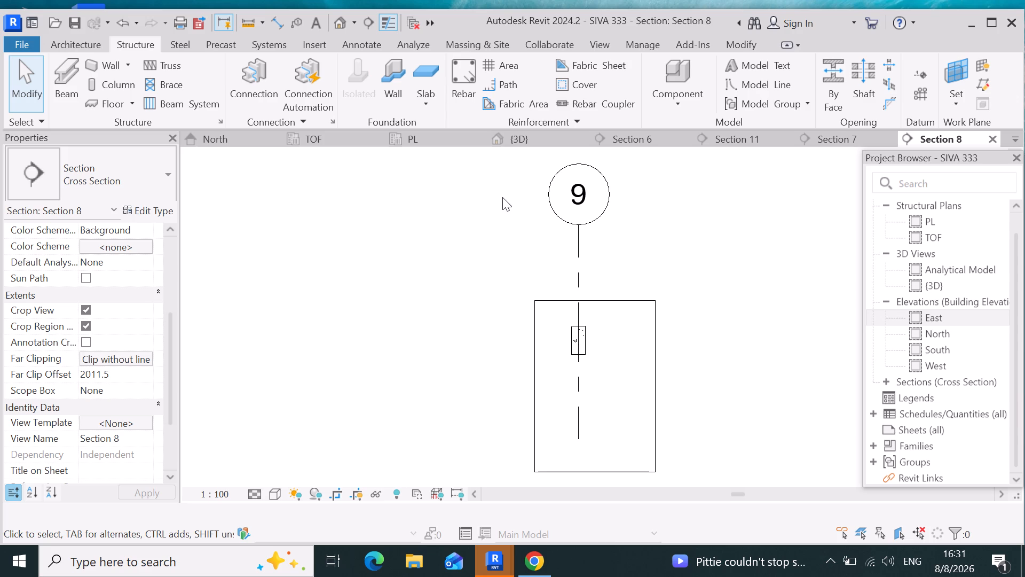
pyautogui.scroll(-3, 536, 234)
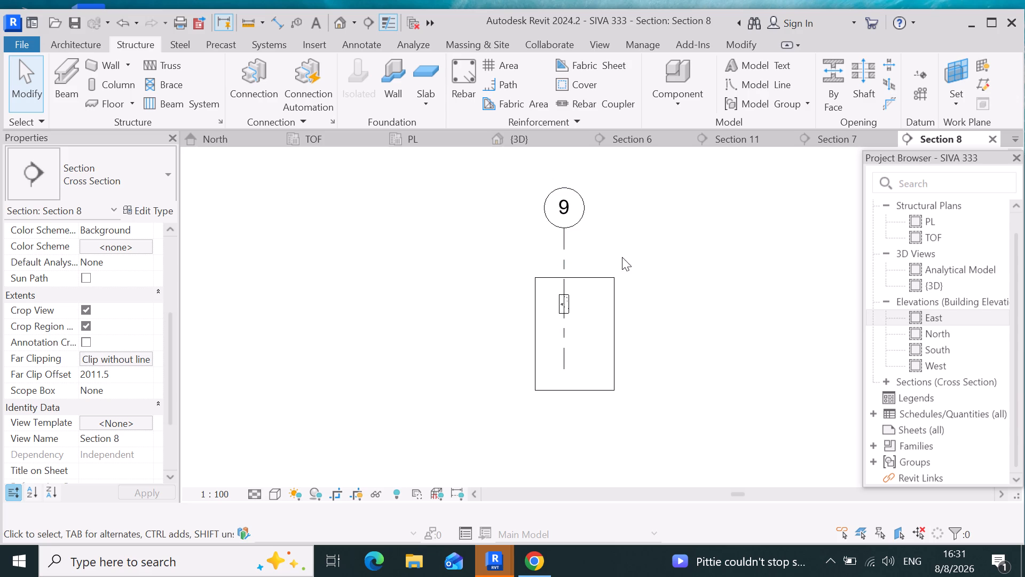
pyautogui.moveTo(635, 249); pyautogui.dragTo(521, 238)
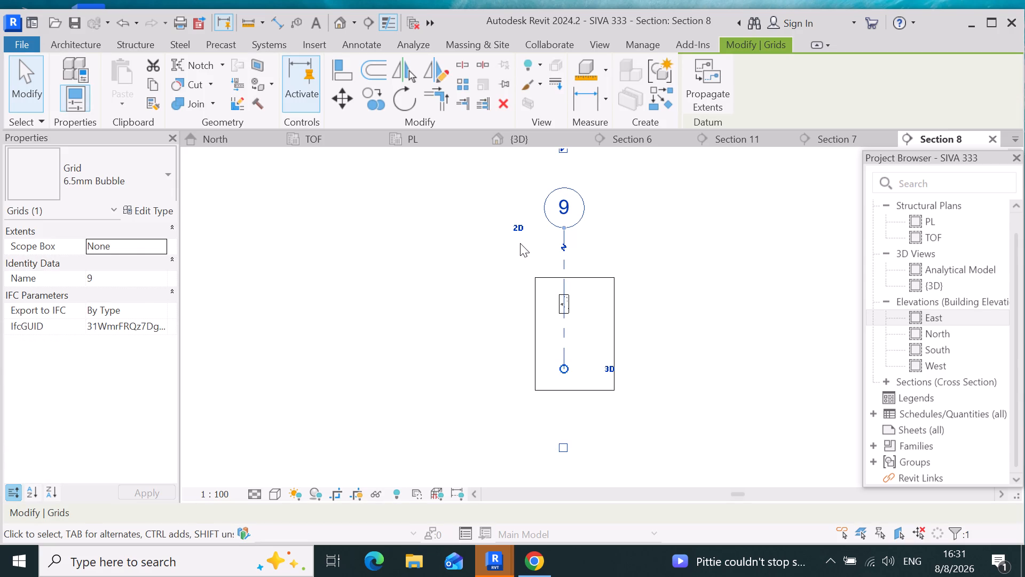
pyautogui.write('hh')
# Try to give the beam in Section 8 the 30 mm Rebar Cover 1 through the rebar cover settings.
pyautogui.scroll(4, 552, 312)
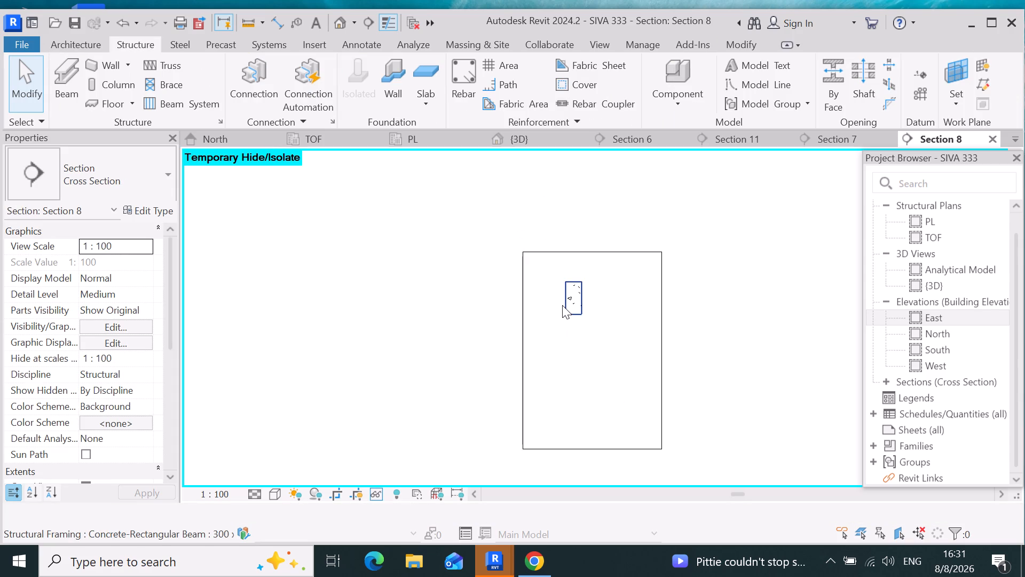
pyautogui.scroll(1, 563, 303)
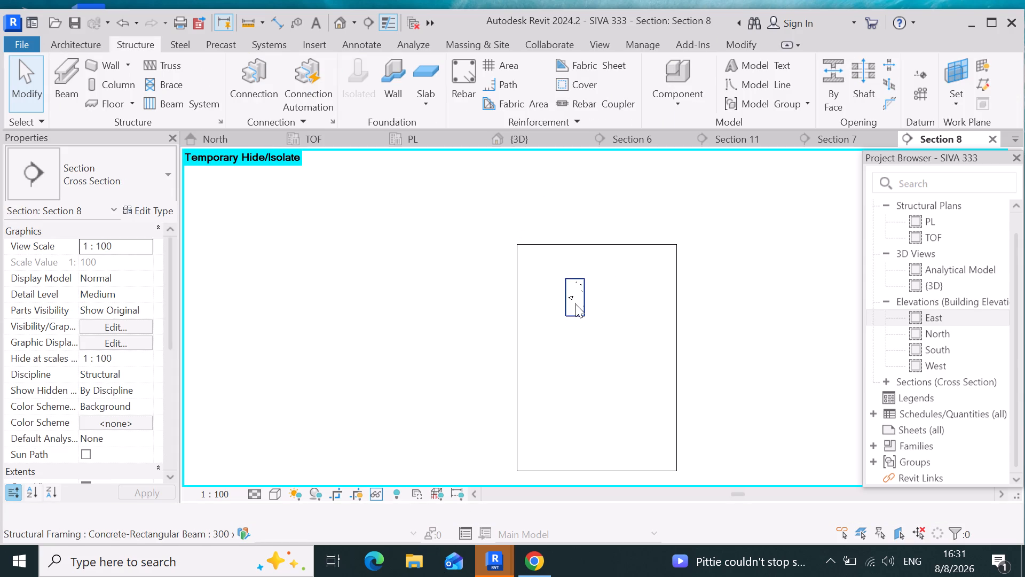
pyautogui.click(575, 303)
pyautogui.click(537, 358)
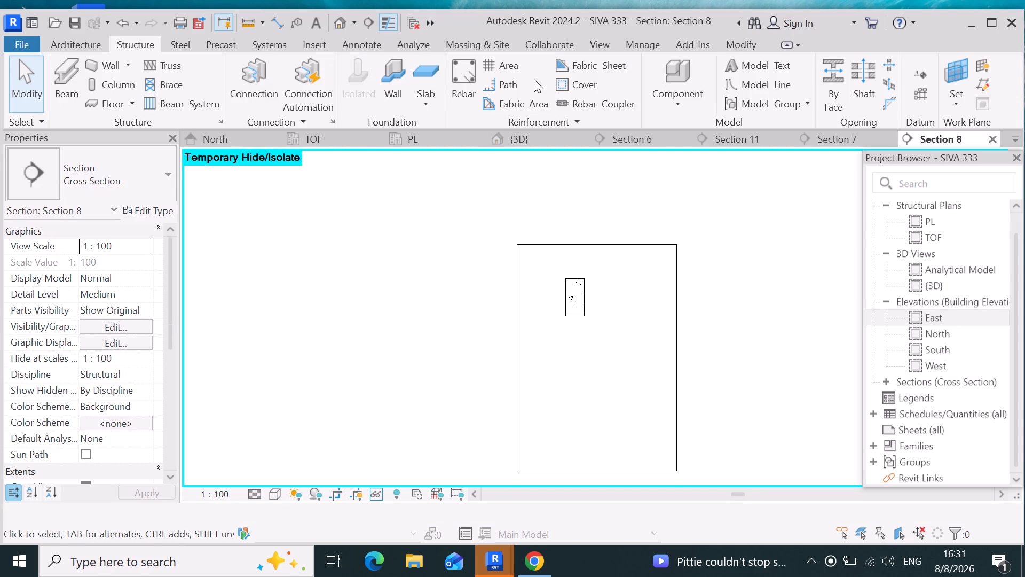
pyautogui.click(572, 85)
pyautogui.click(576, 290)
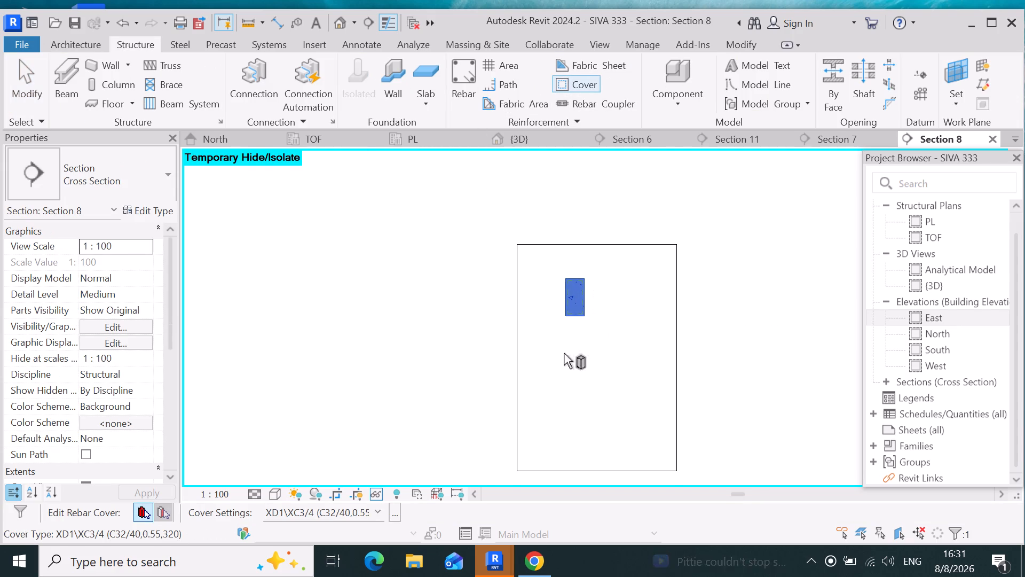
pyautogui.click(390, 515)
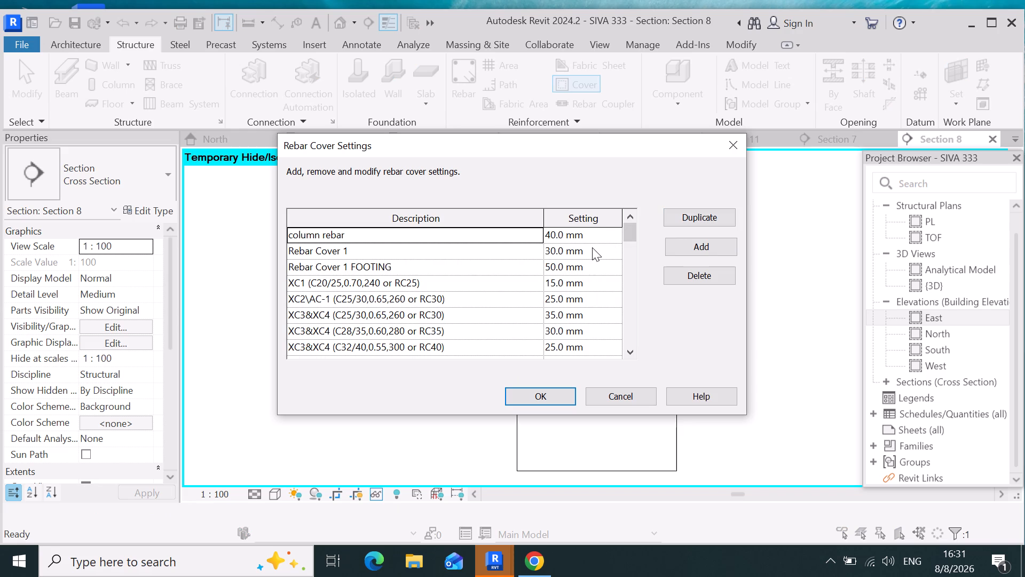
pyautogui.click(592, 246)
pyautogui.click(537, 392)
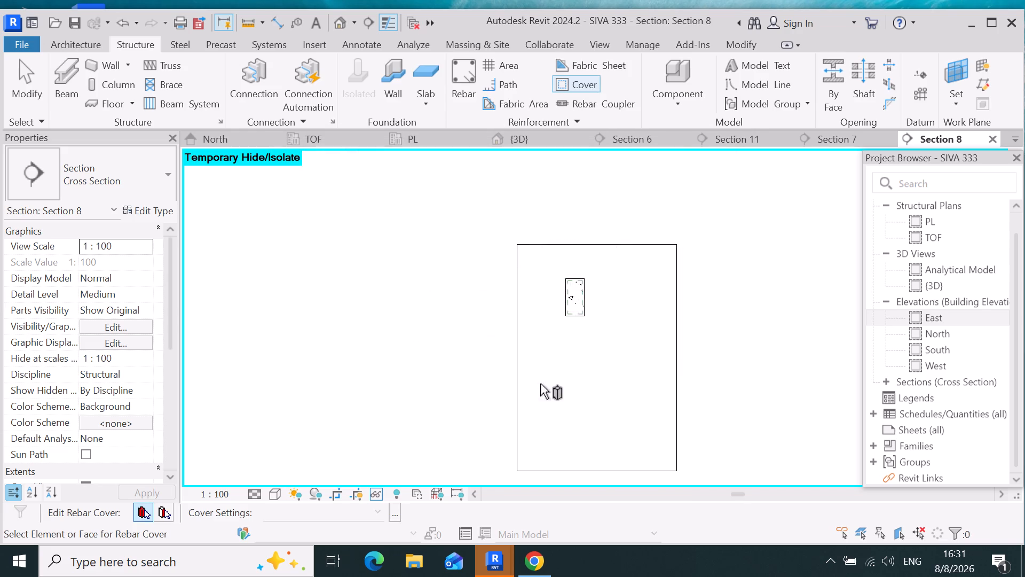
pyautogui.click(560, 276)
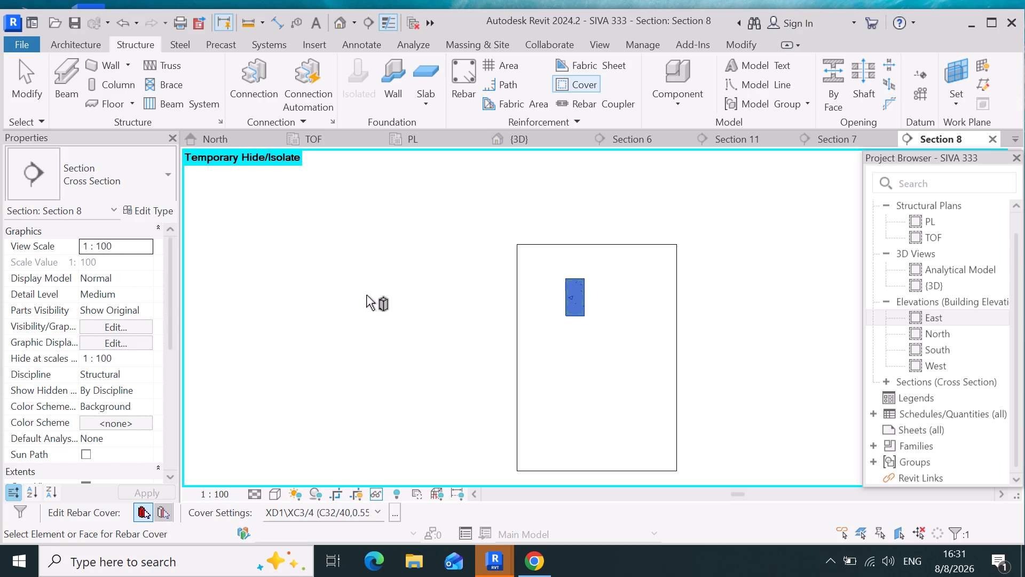
# Place an H12 stirrup of shape M_T1 in the Section 8 beam, on the current work plane and parallel to it.
pyautogui.doubleClick(469, 72)
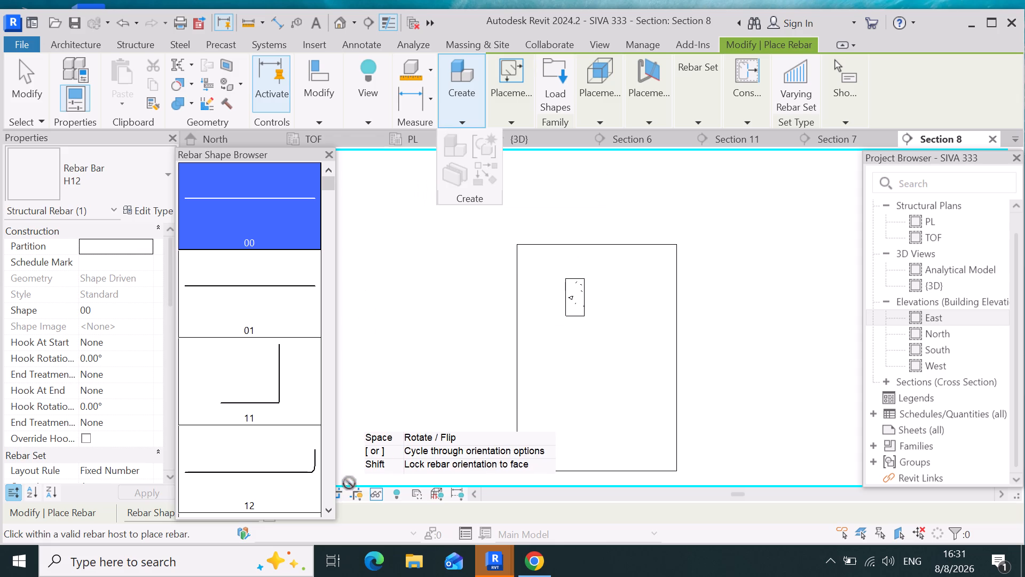
pyautogui.moveTo(330, 506); pyautogui.dragTo(330, 506)
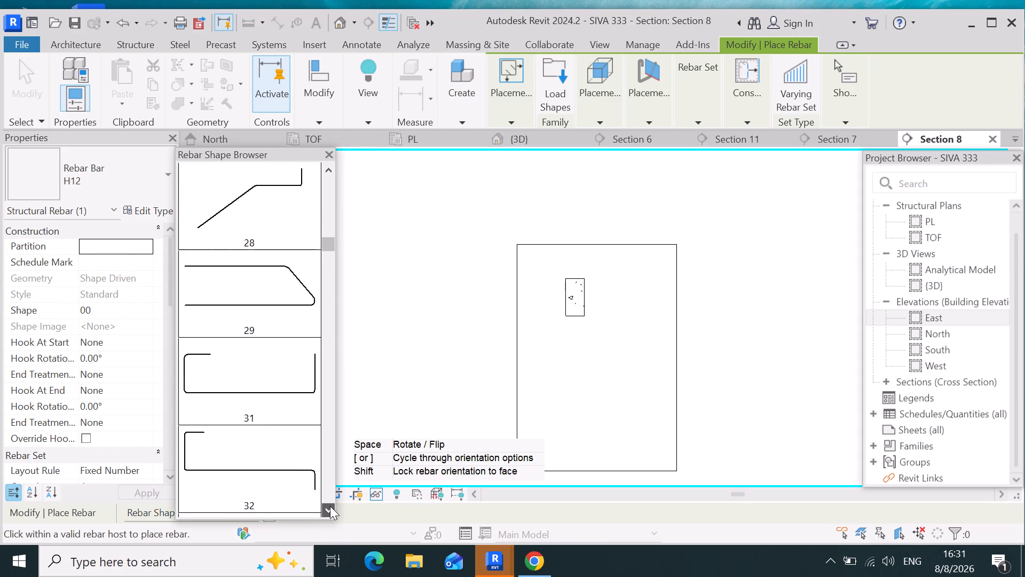
pyautogui.moveTo(330, 506); pyautogui.dragTo(331, 505)
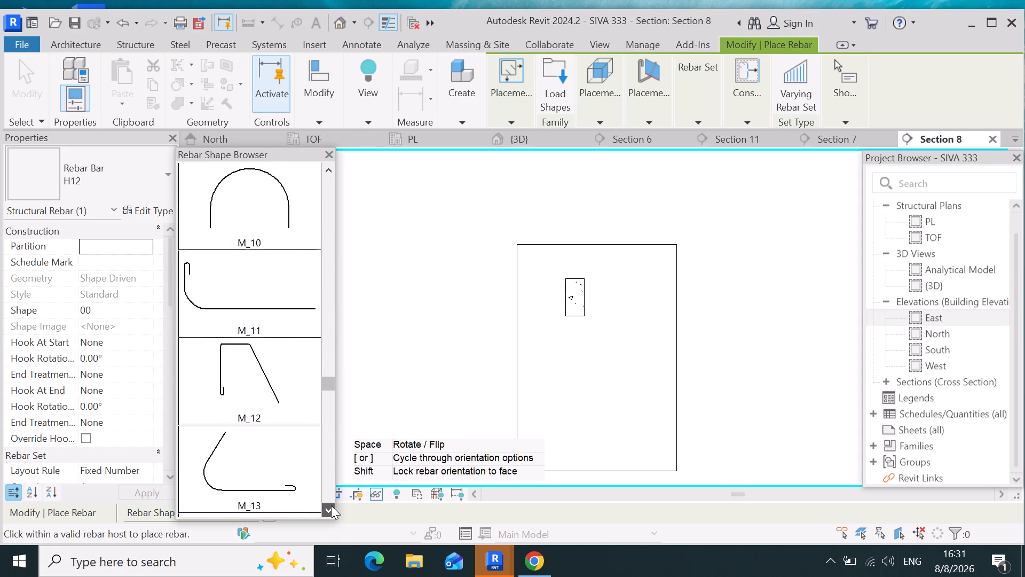
pyautogui.moveTo(331, 505); pyautogui.dragTo(332, 505)
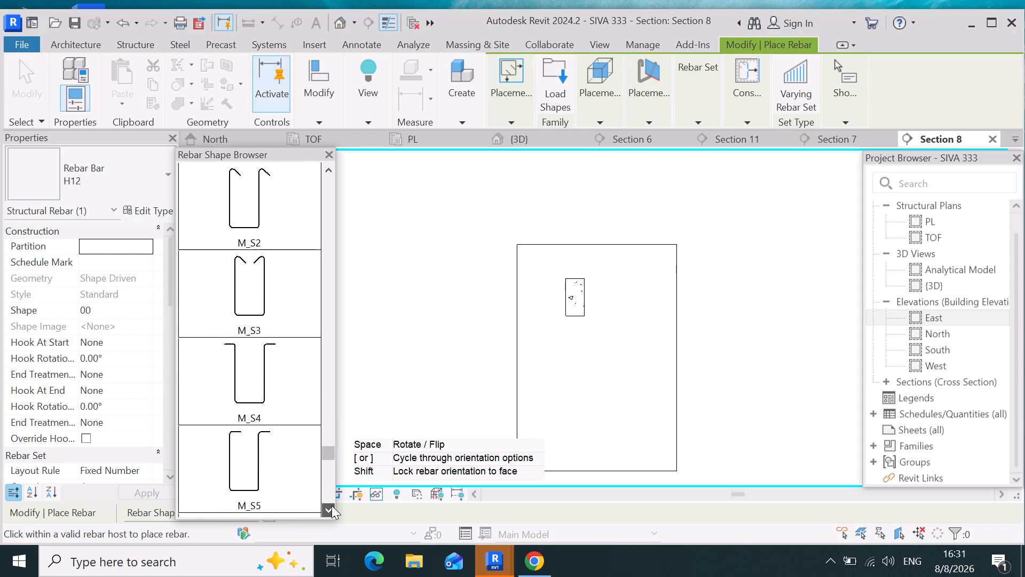
pyautogui.moveTo(332, 505); pyautogui.dragTo(251, 241)
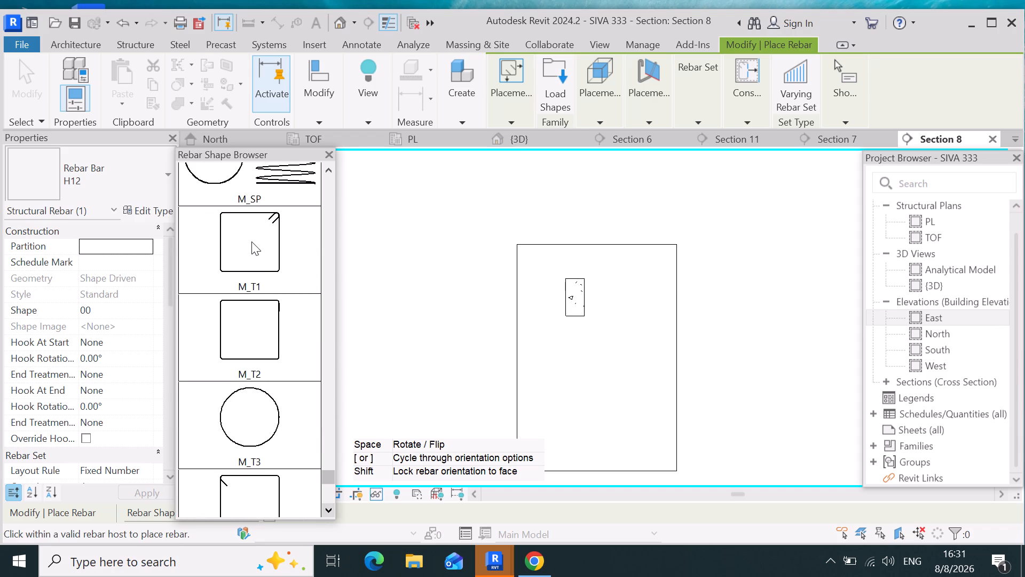
pyautogui.moveTo(251, 241); pyautogui.dragTo(251, 243)
pyautogui.click(240, 274)
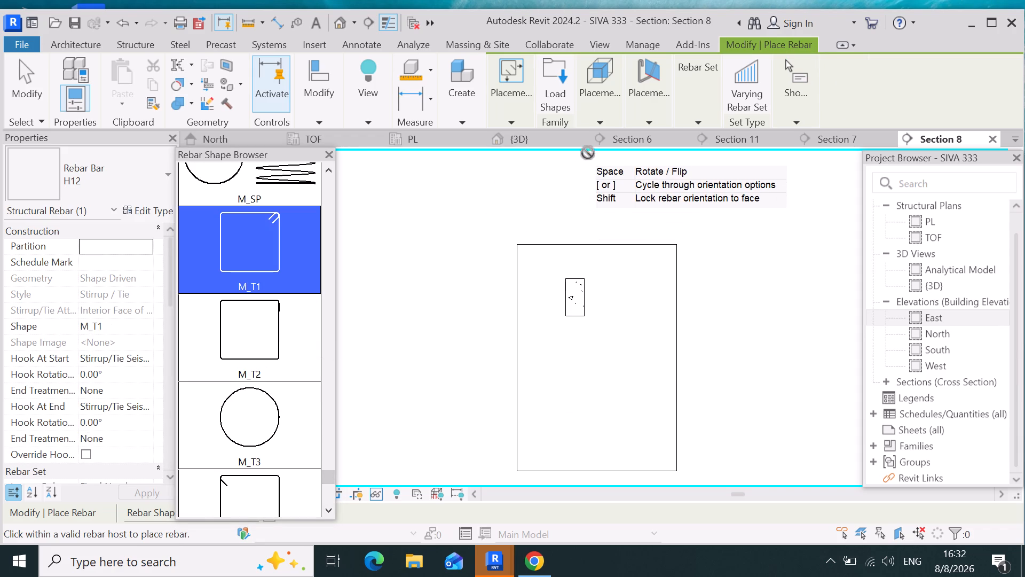
pyautogui.click(605, 123)
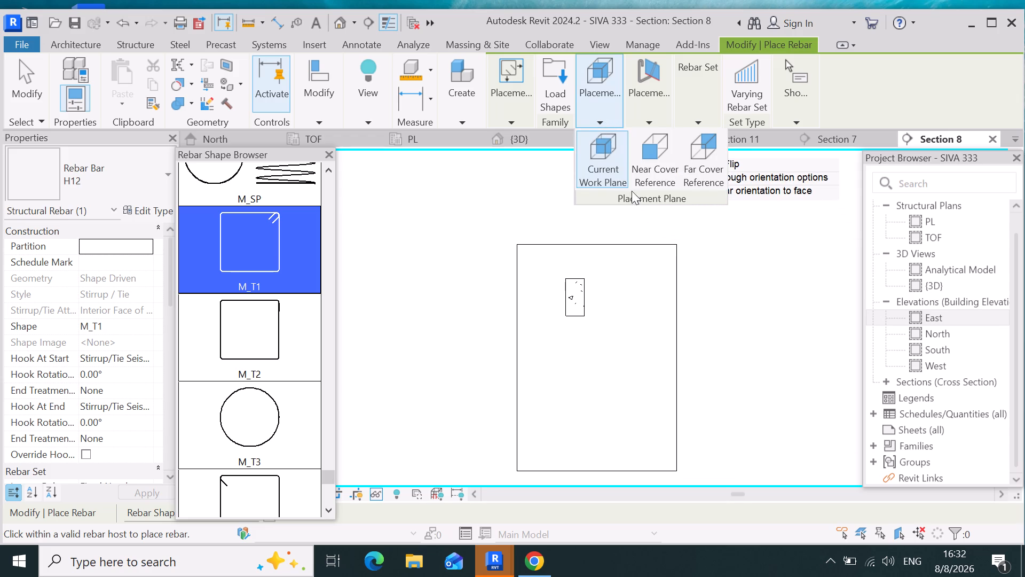
pyautogui.click(604, 165)
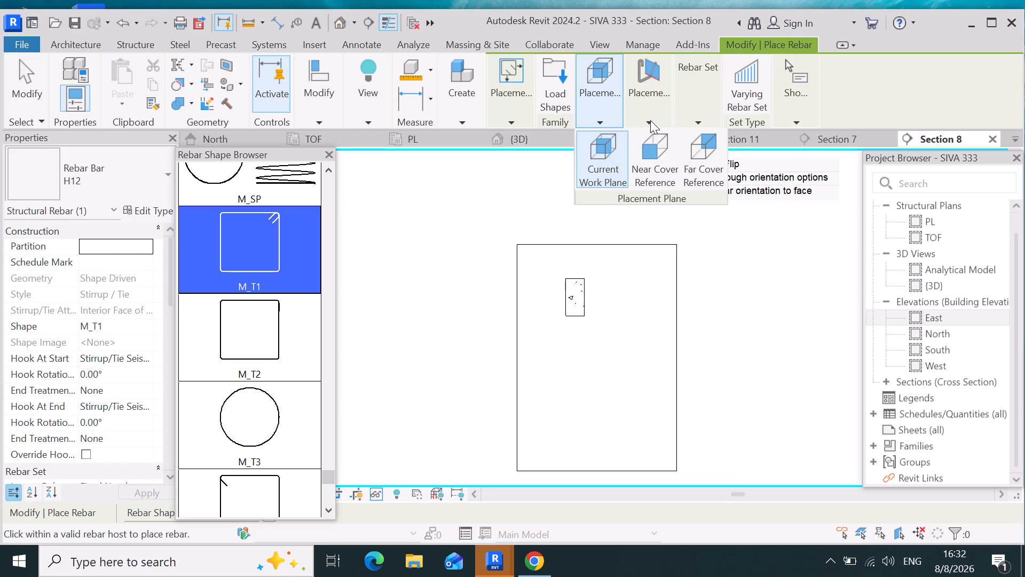
pyautogui.click(651, 118)
pyautogui.click(642, 138)
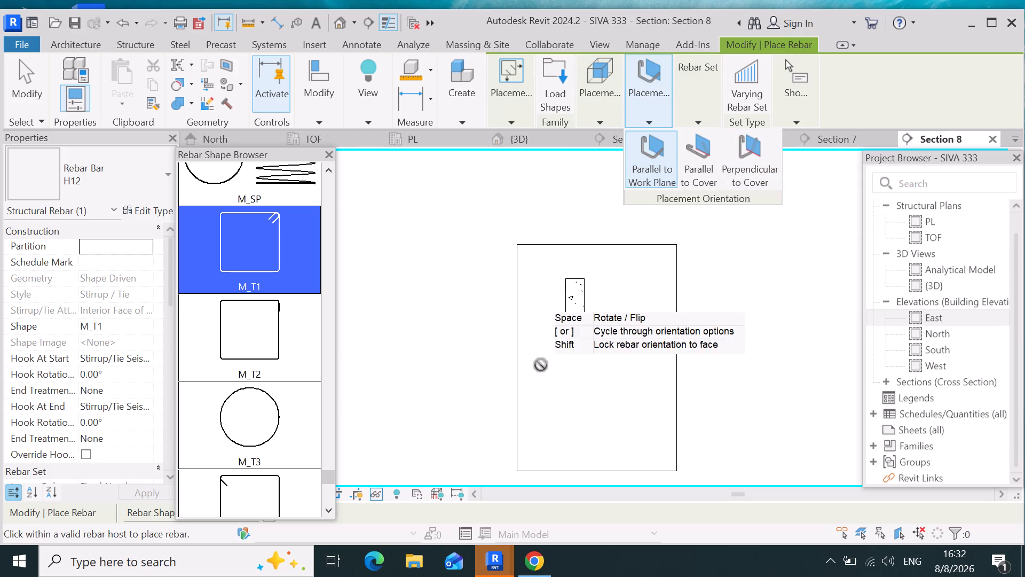
pyautogui.scroll(5, 572, 307)
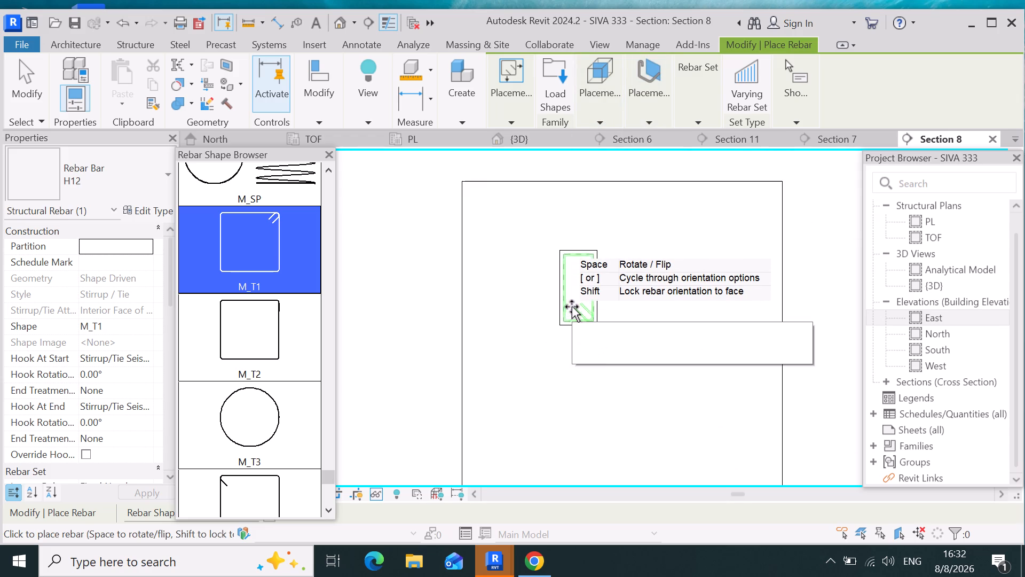
pyautogui.click(585, 297)
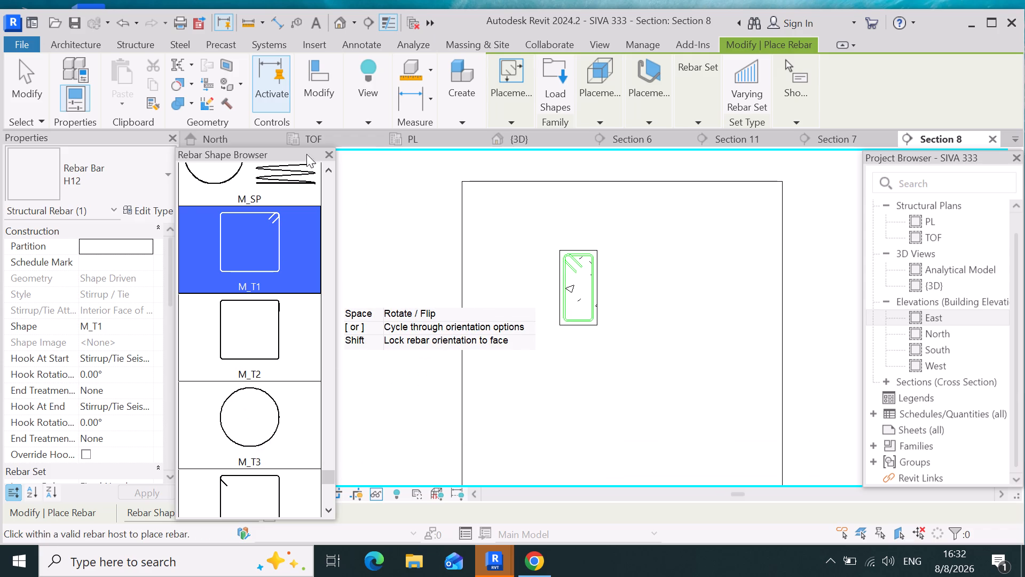
# Place four straight H12 bars of shape 00, perpendicular to cover, along each side inside the Section 8 beam's stirrup.
pyautogui.moveTo(327, 171); pyautogui.dragTo(328, 170)
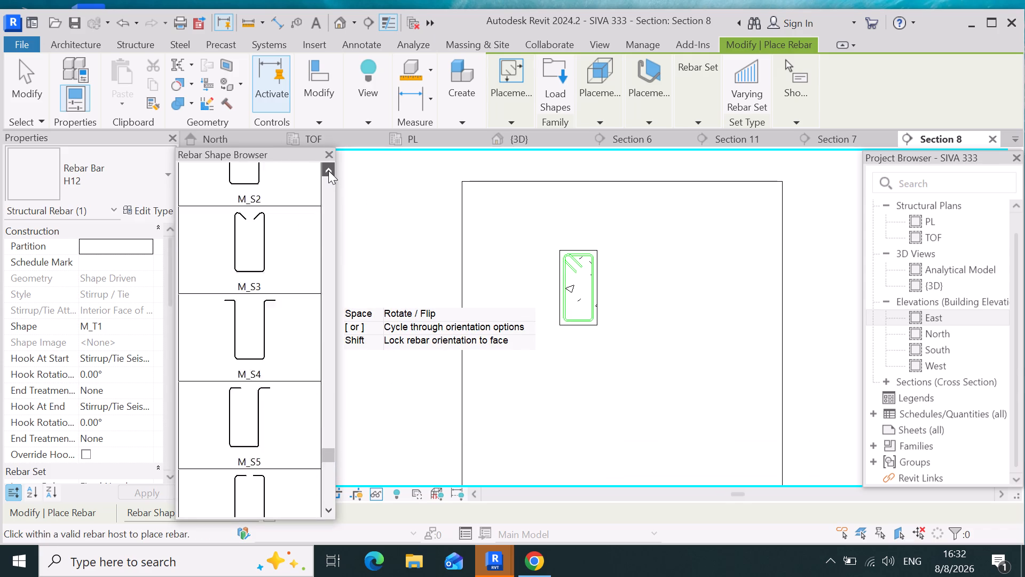
pyautogui.moveTo(328, 170); pyautogui.dragTo(332, 168)
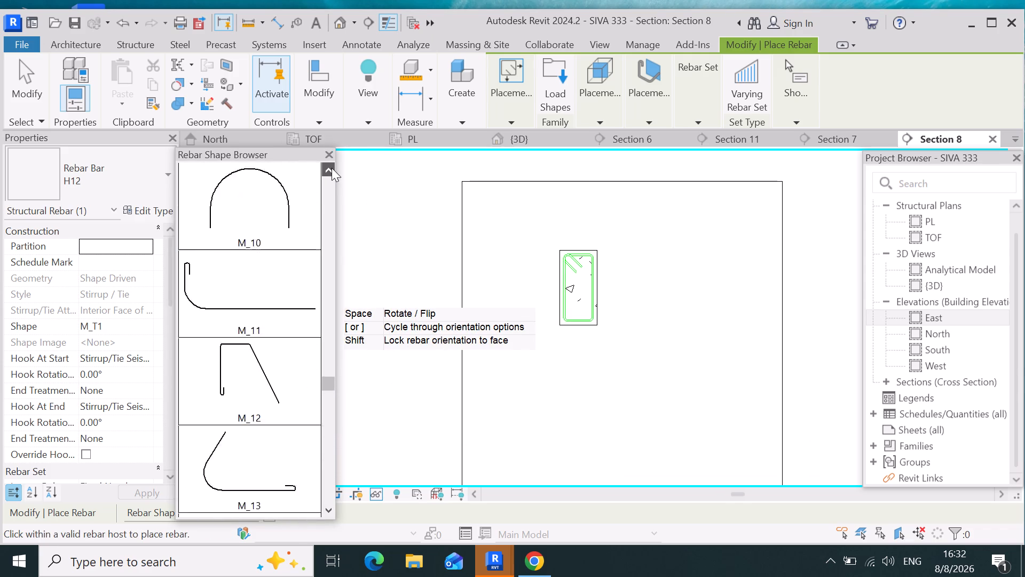
pyautogui.moveTo(332, 168); pyautogui.dragTo(333, 168)
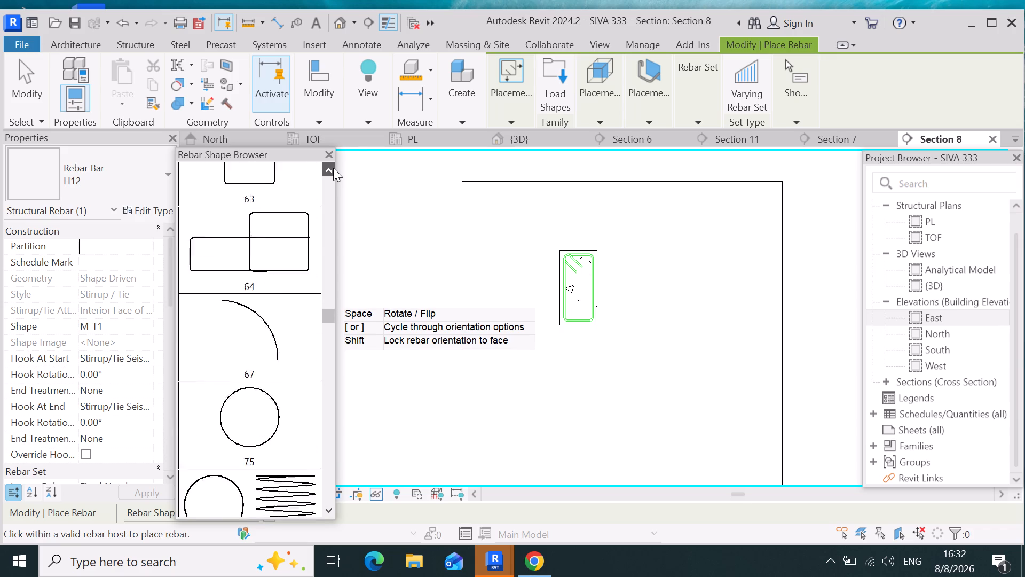
pyautogui.moveTo(333, 168); pyautogui.dragTo(334, 167)
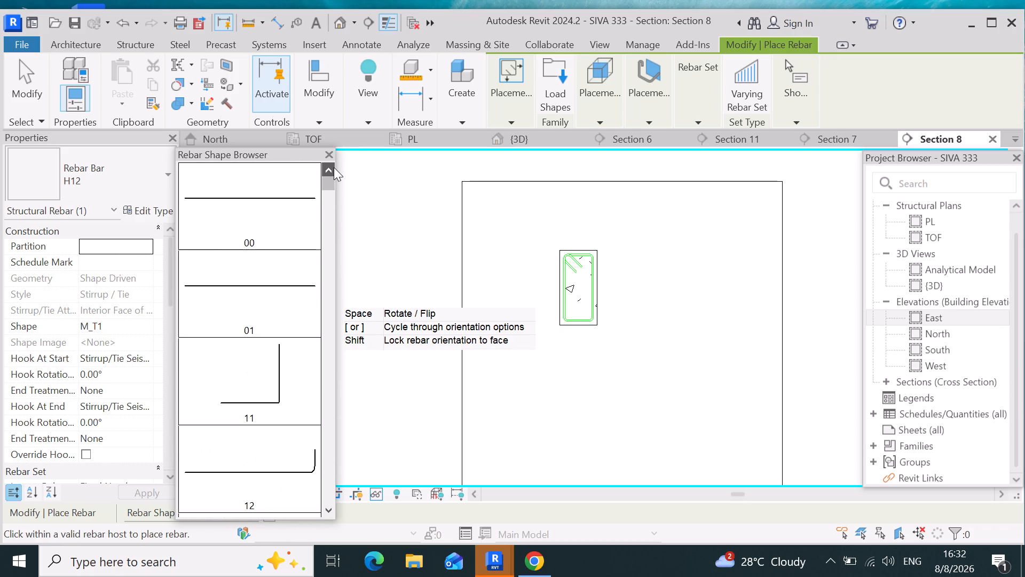
pyautogui.moveTo(334, 167); pyautogui.dragTo(239, 245)
pyautogui.click(239, 193)
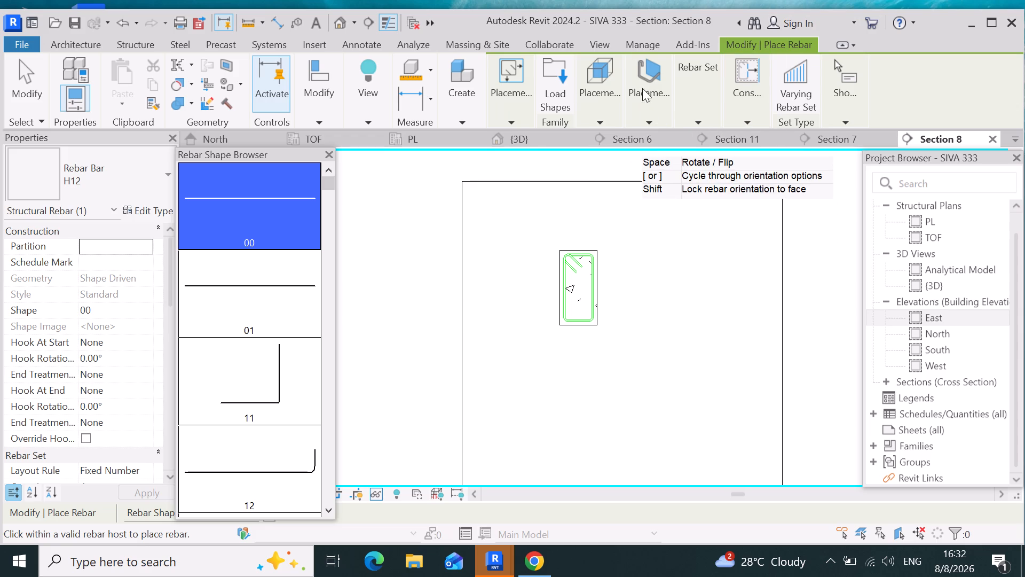
pyautogui.click(592, 120)
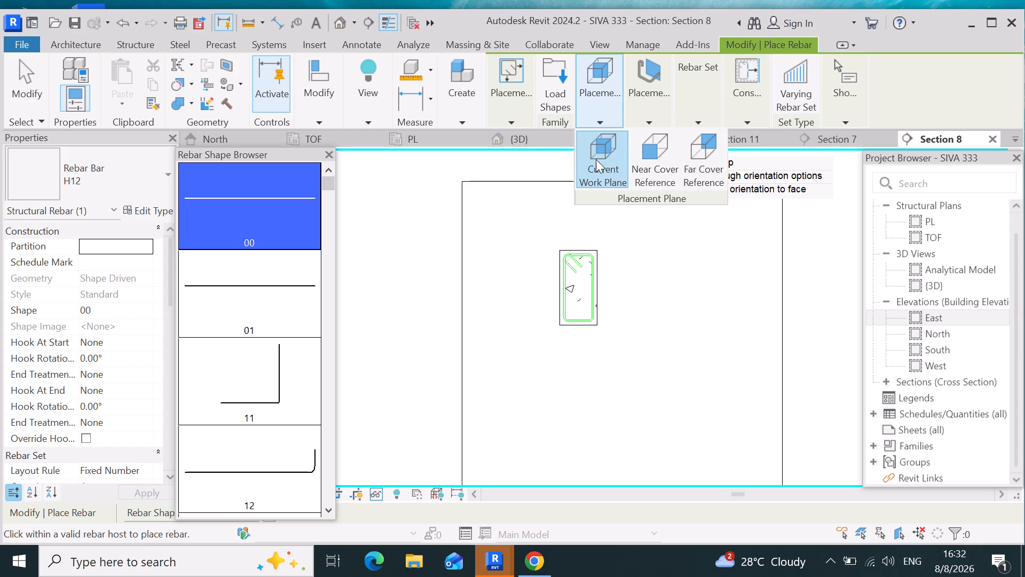
pyautogui.click(596, 159)
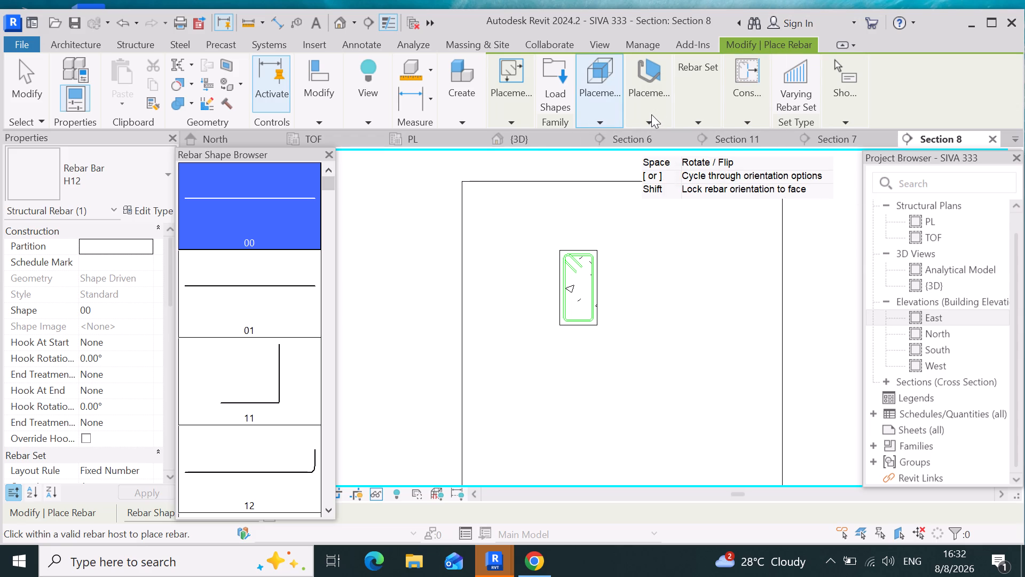
pyautogui.click(651, 114)
pyautogui.click(734, 147)
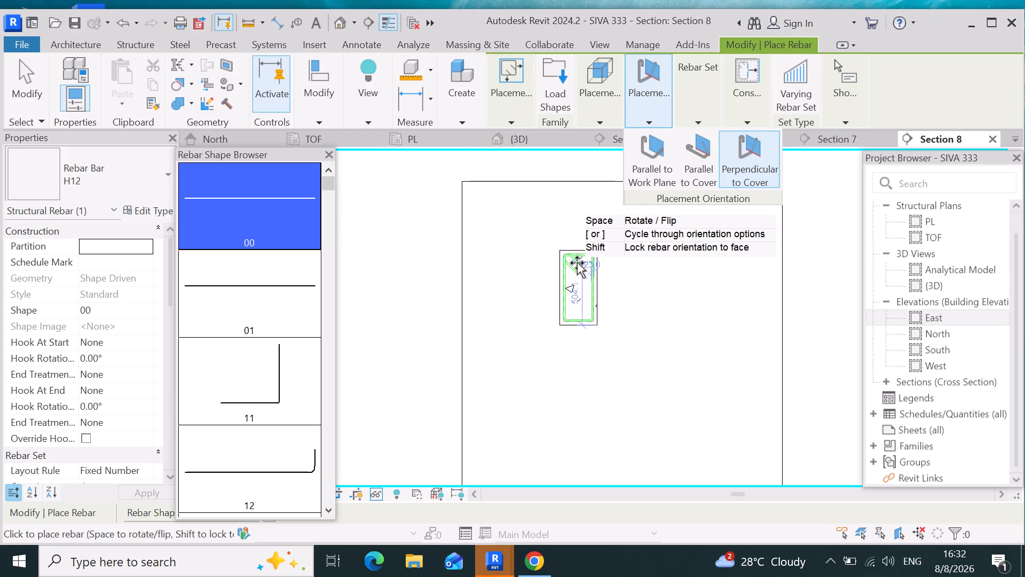
pyautogui.scroll(7, 578, 263)
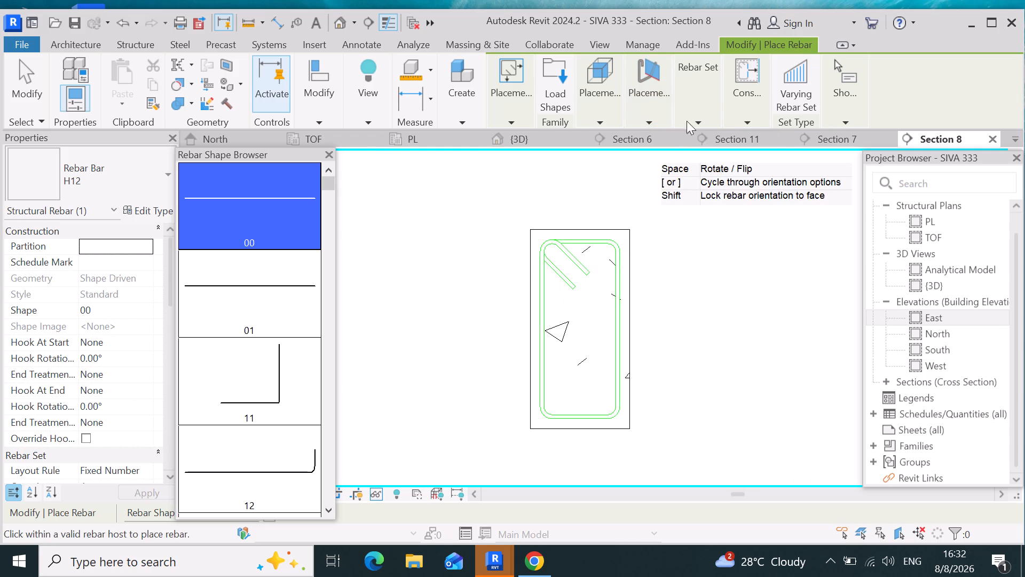
pyautogui.click(559, 310)
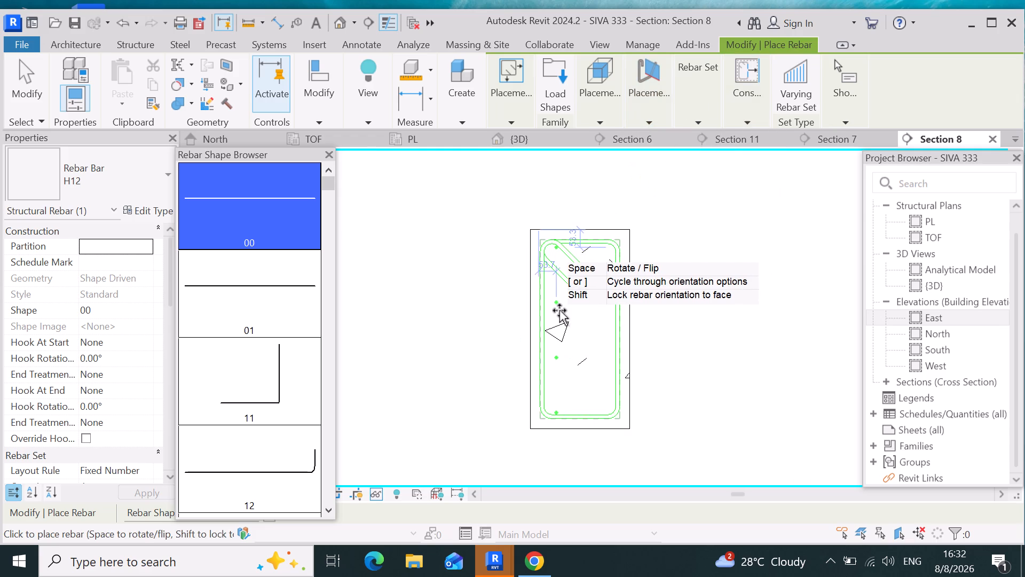
pyautogui.click(605, 322)
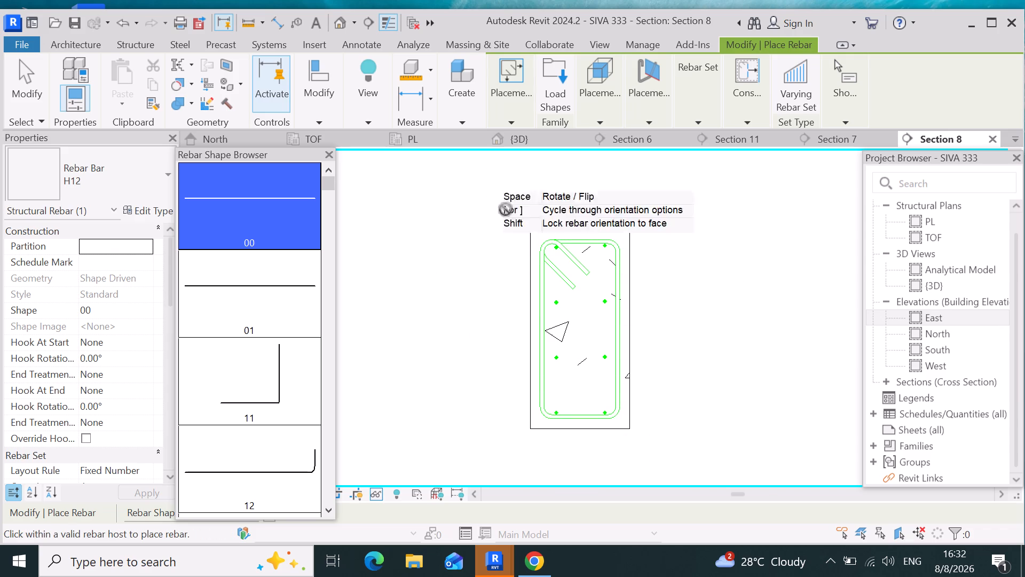
pyautogui.scroll(6, 604, 261)
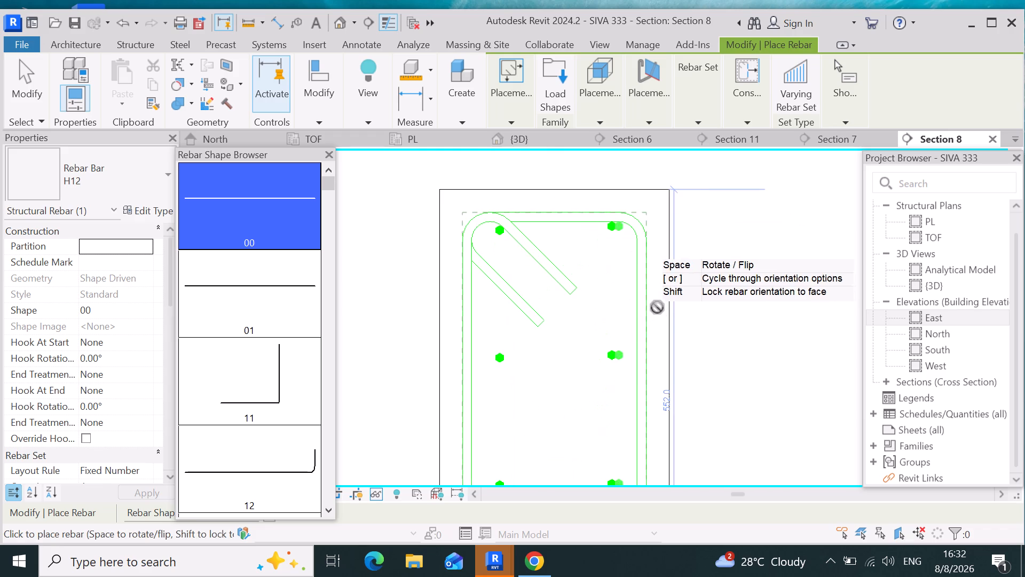
pyautogui.press('Escape')
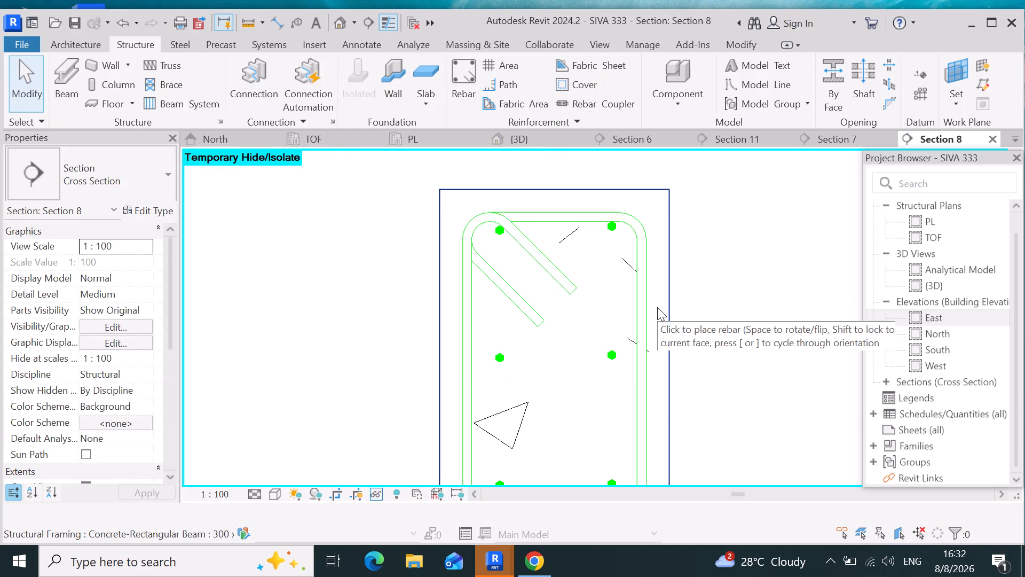
# Lower the top bars of both side rebar sets slightly so they sit level, clear of the stirrup's top bends.
pyautogui.scroll(4, 517, 251)
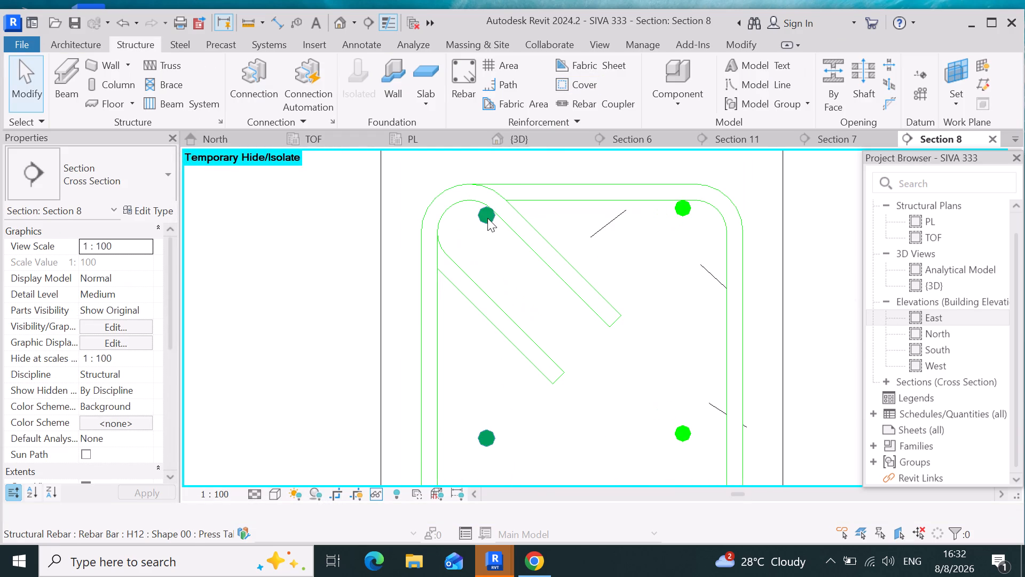
pyautogui.click(488, 217)
pyautogui.moveTo(484, 216); pyautogui.dragTo(476, 231)
pyautogui.click(476, 232)
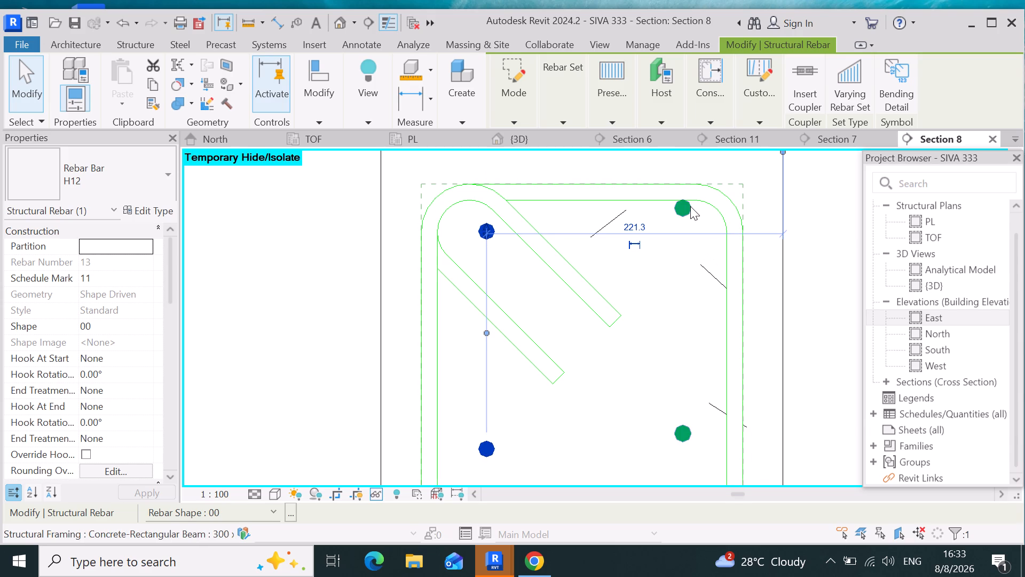
pyautogui.click(690, 206)
pyautogui.moveTo(680, 208); pyautogui.dragTo(698, 236)
pyautogui.click(698, 236)
pyautogui.click(697, 236)
# Raise the bottom bars of both side rebar sets to about 63 mm above the beam's bottom face.
pyautogui.scroll(-5, 613, 271)
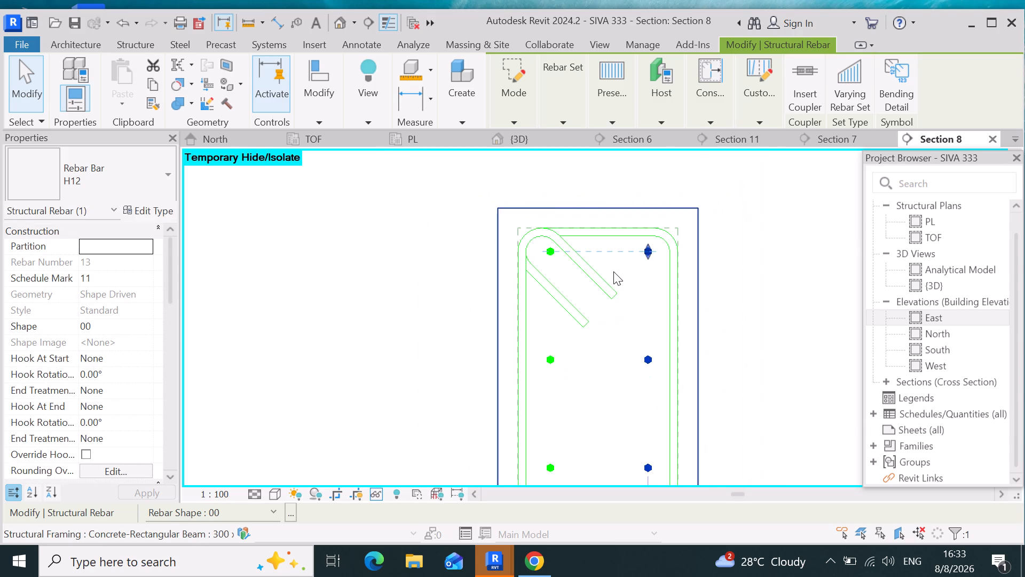
pyautogui.scroll(-3, 613, 271)
pyautogui.scroll(-2, 660, 426)
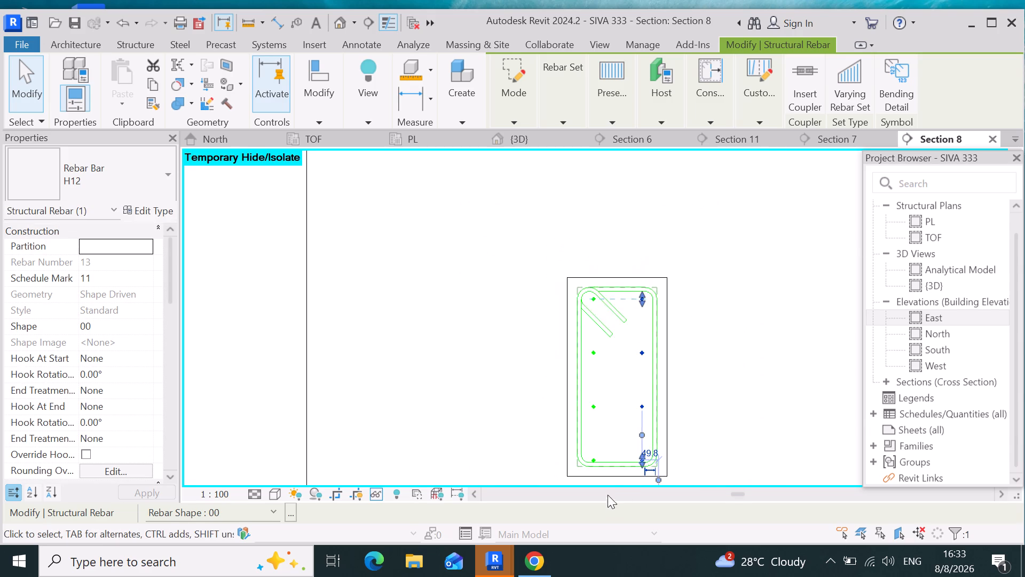
pyautogui.scroll(2, 607, 479)
pyautogui.scroll(-1, 525, 379)
pyautogui.scroll(4, 601, 443)
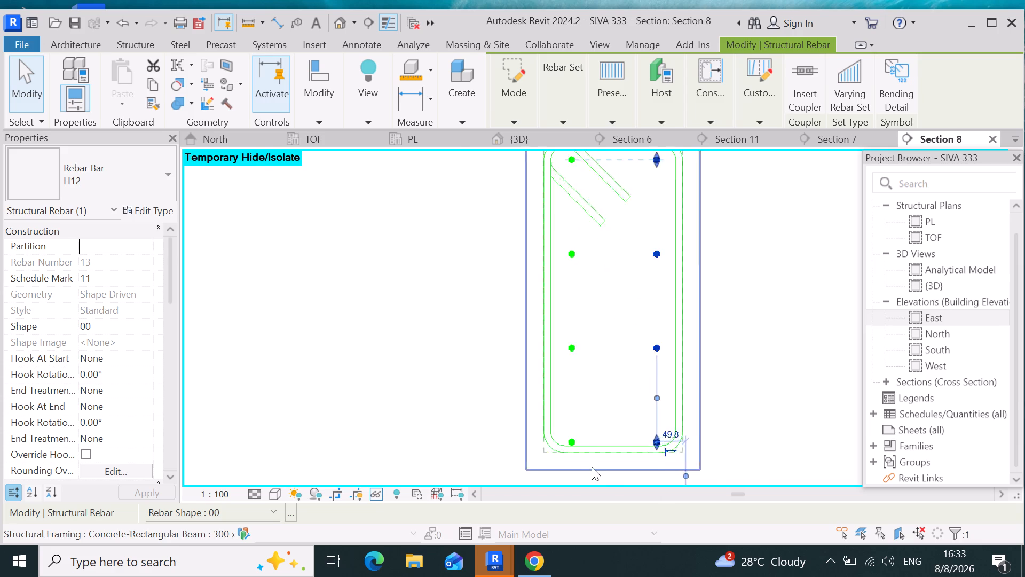
pyautogui.scroll(4, 592, 467)
pyautogui.click(550, 418)
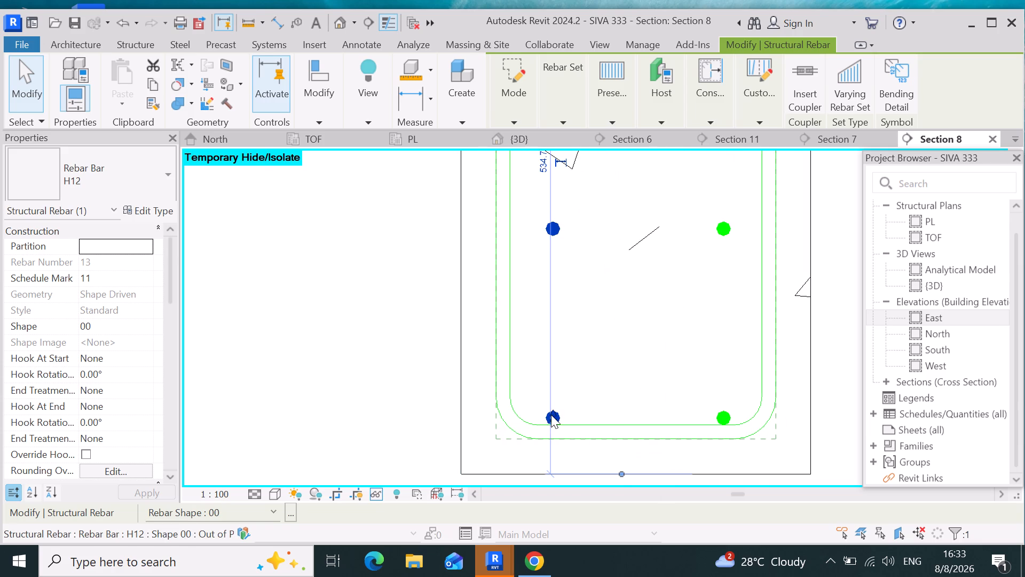
pyautogui.moveTo(551, 415); pyautogui.dragTo(550, 401)
pyautogui.click(550, 401)
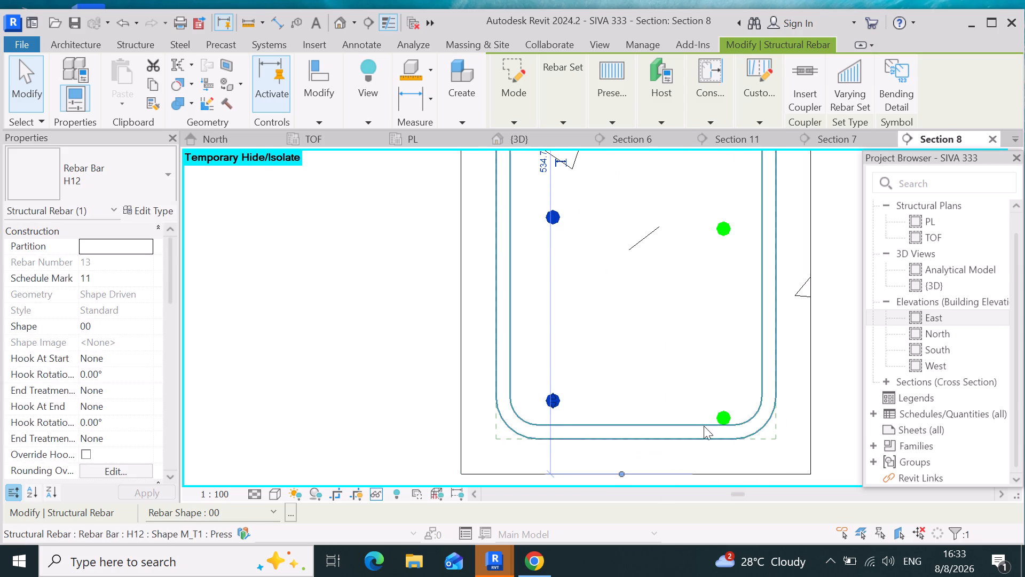
pyautogui.click(726, 418)
pyautogui.moveTo(721, 418); pyautogui.dragTo(746, 376)
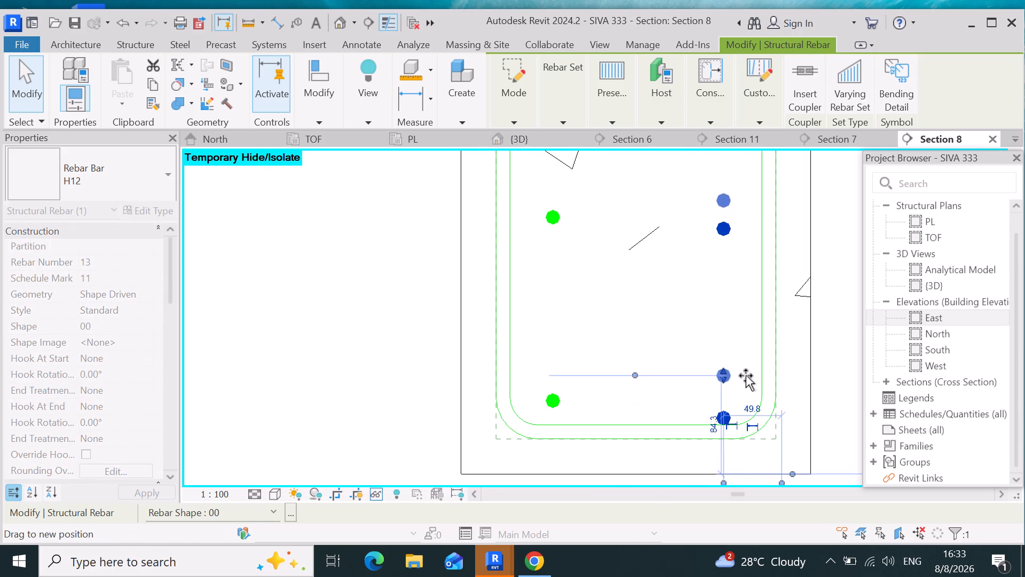
pyautogui.moveTo(746, 376); pyautogui.dragTo(748, 407)
pyautogui.scroll(-4, 616, 438)
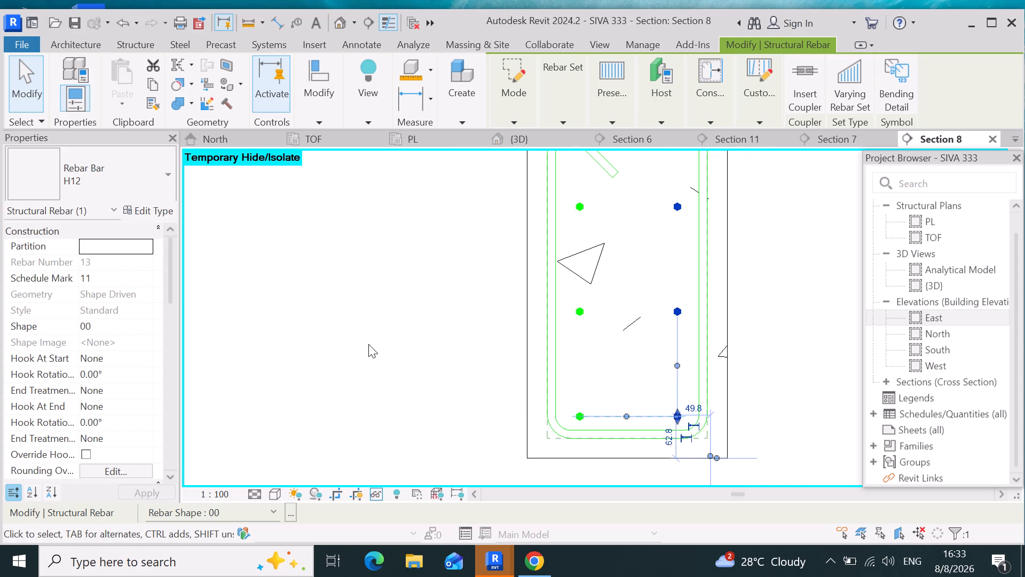
# In the {3D} view, set the Section 8 beam's M_T1 stirrup layout to Maximum Spacing at 150 mm.
pyautogui.click(548, 134)
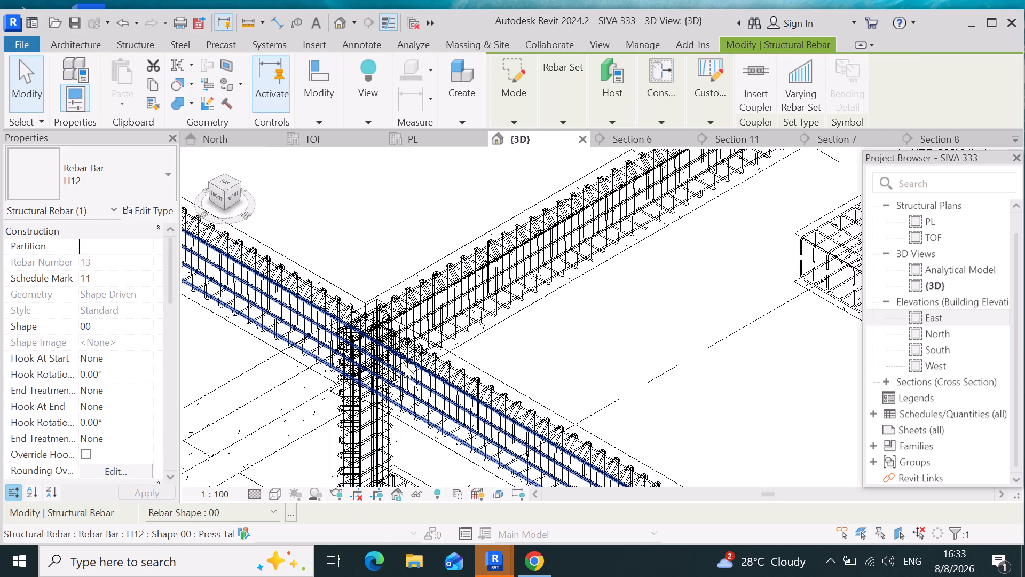
pyautogui.scroll(-8, 403, 347)
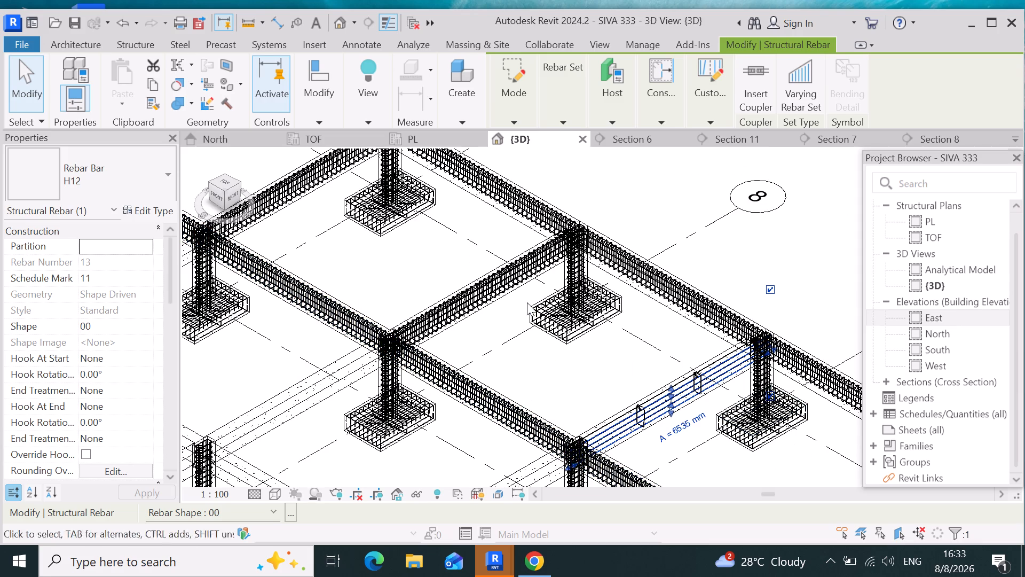
pyautogui.scroll(-7, 502, 286)
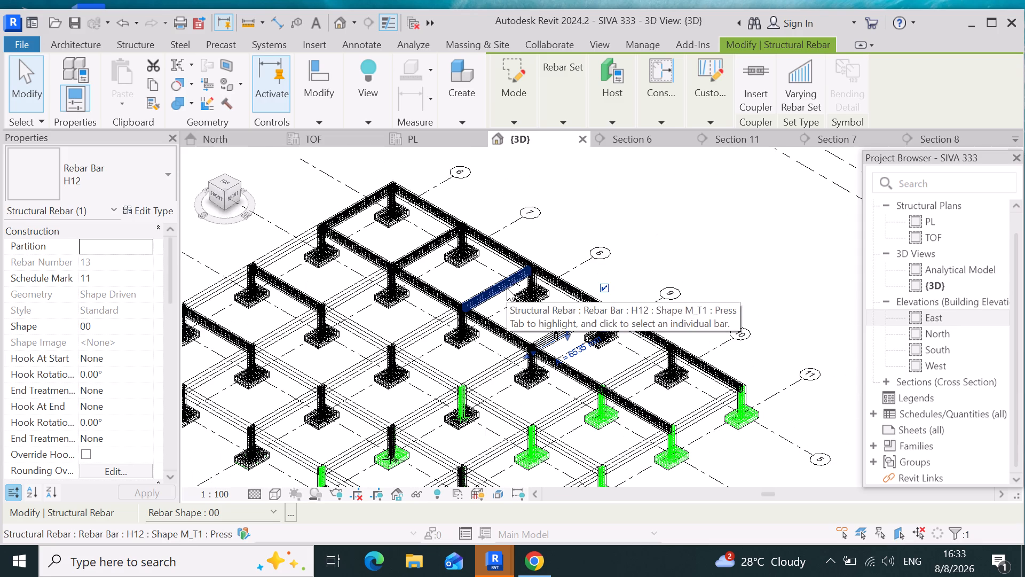
pyautogui.scroll(6, 611, 337)
pyautogui.scroll(3, 540, 326)
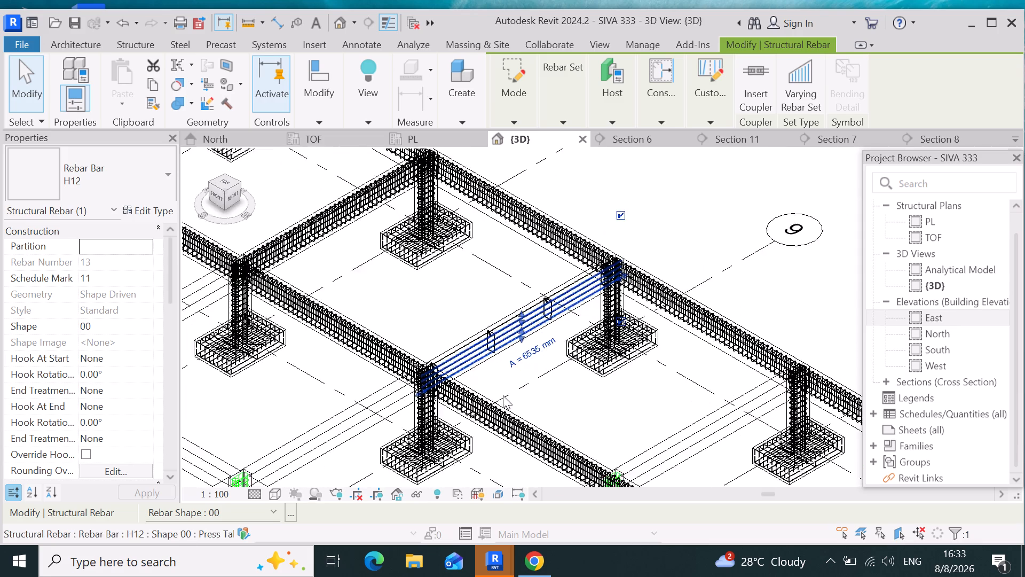
pyautogui.scroll(3, 475, 375)
pyautogui.scroll(11, 454, 335)
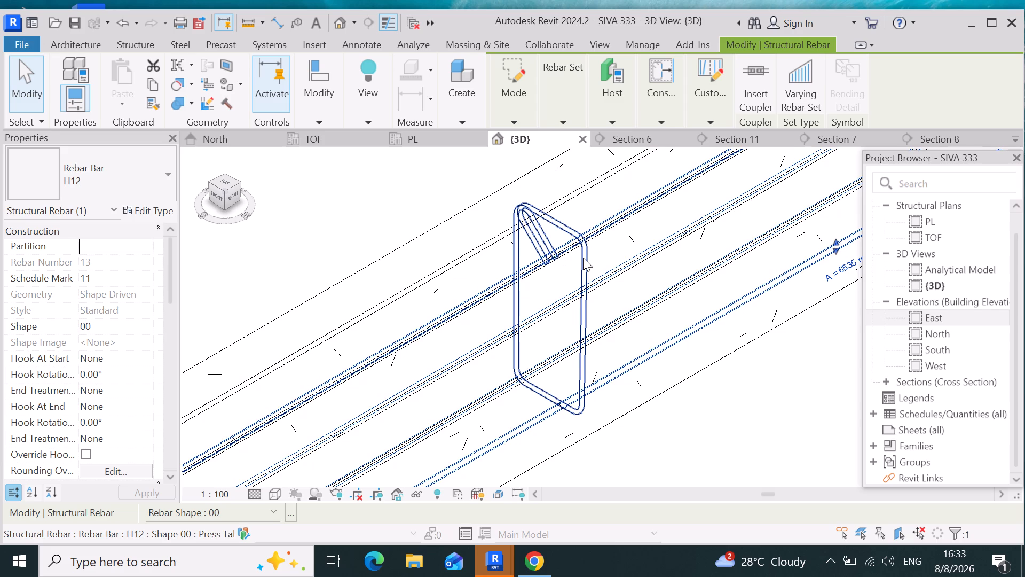
pyautogui.click(584, 258)
pyautogui.scroll(-4, 67, 343)
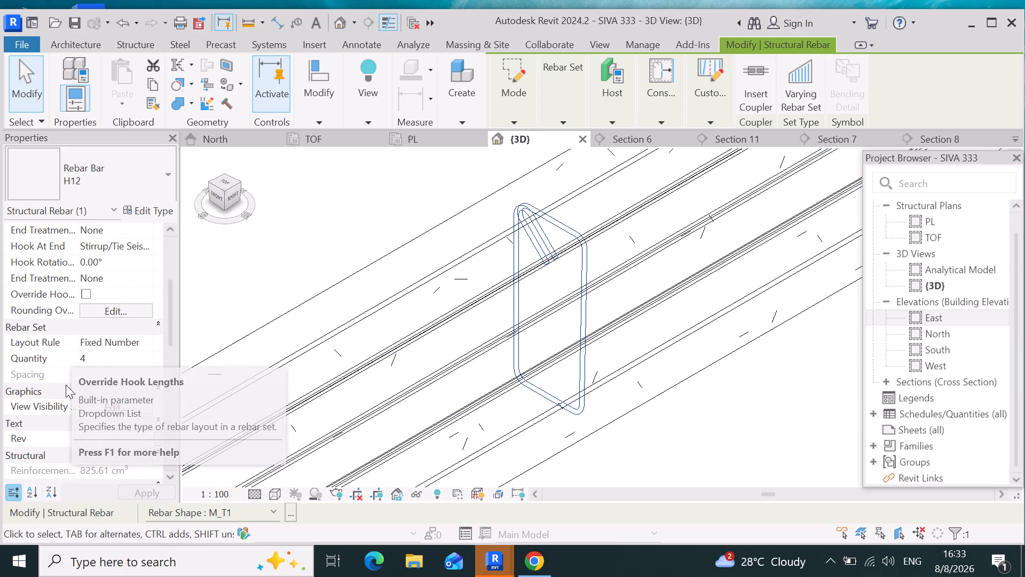
pyautogui.click(146, 338)
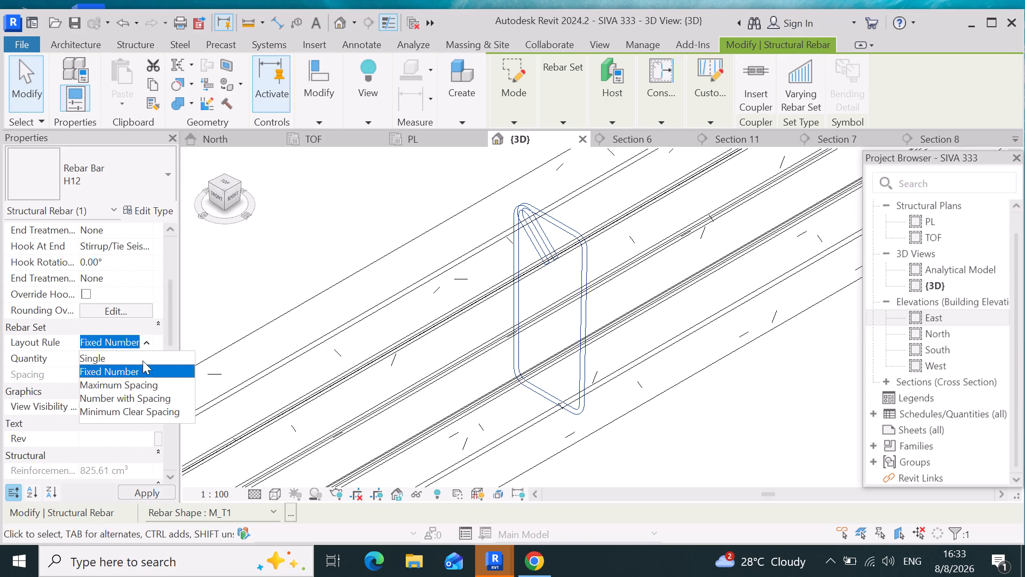
pyautogui.click(141, 381)
pyautogui.click(140, 377)
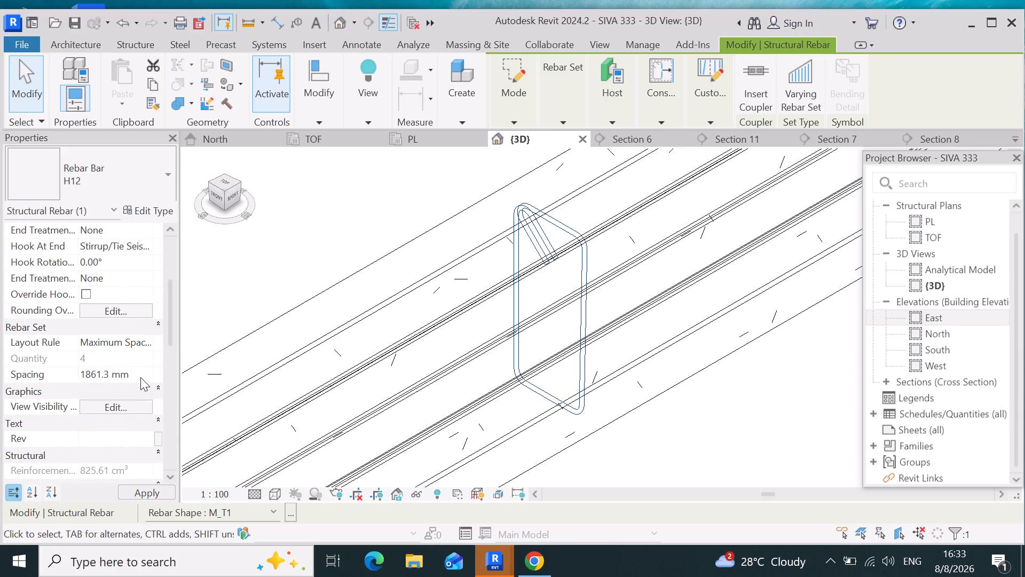
pyautogui.press('BackSpace')
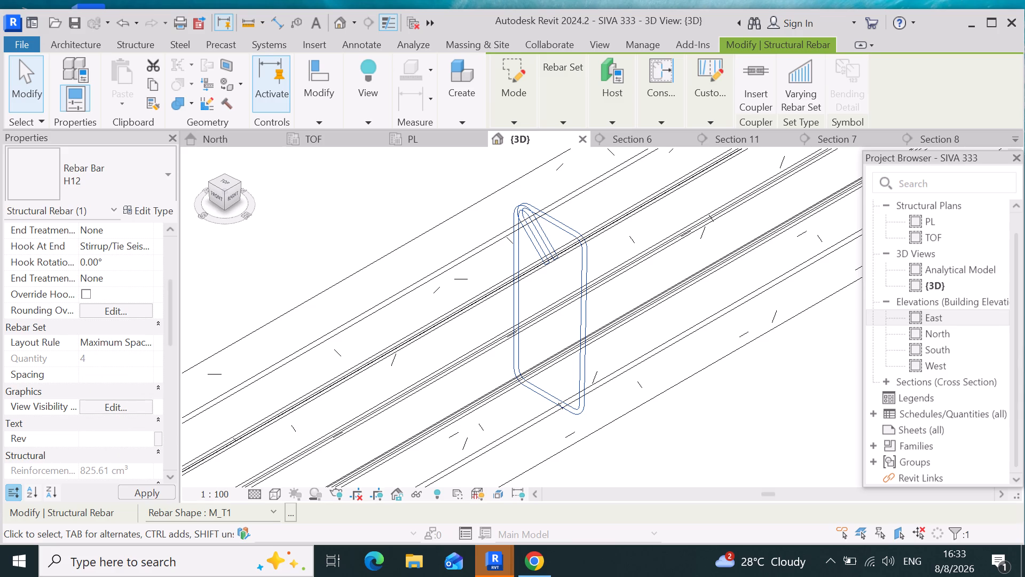
pyautogui.write('150')
pyautogui.press('Return')
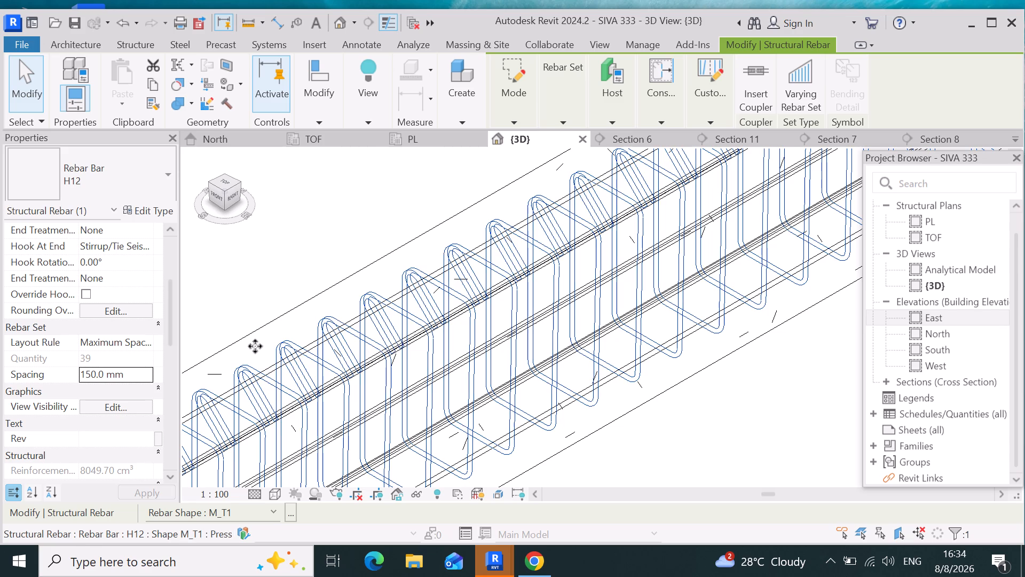
# Show the Section 8 beam's stirrup set and one of its straight bar sets unobscured in the {3D} view.
pyautogui.click(128, 401)
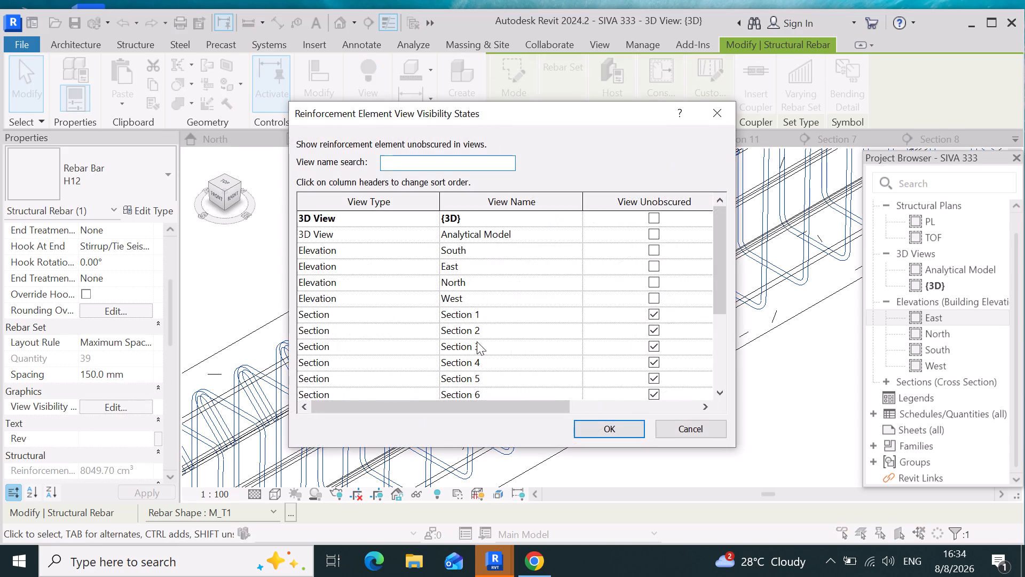
pyautogui.click(652, 219)
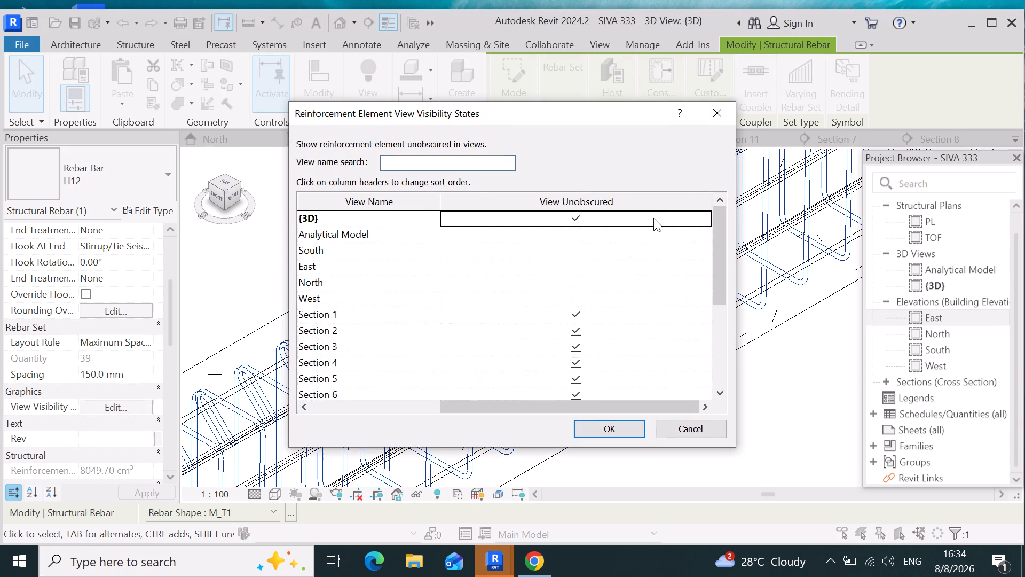
pyautogui.click(606, 431)
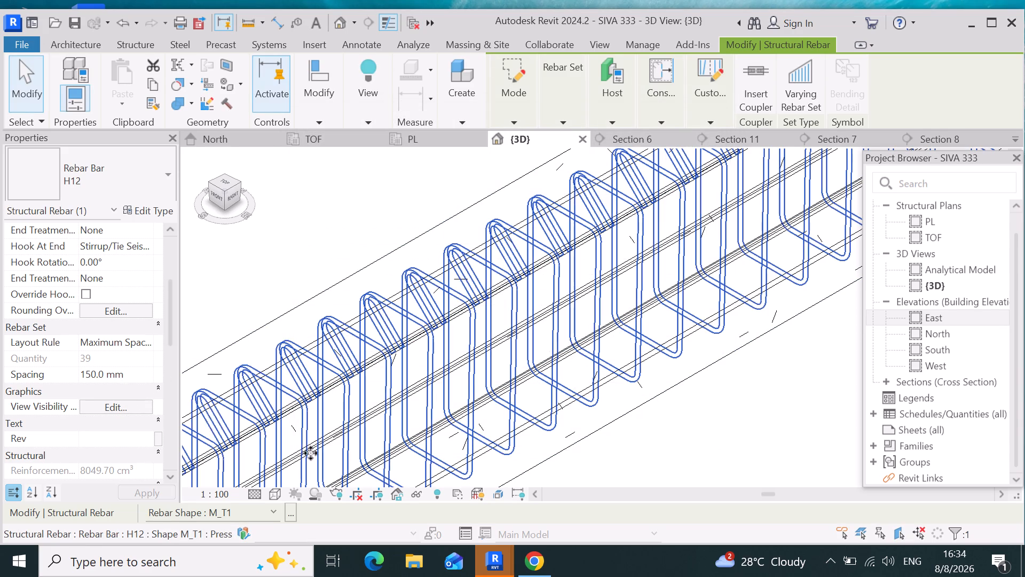
pyautogui.click(252, 489)
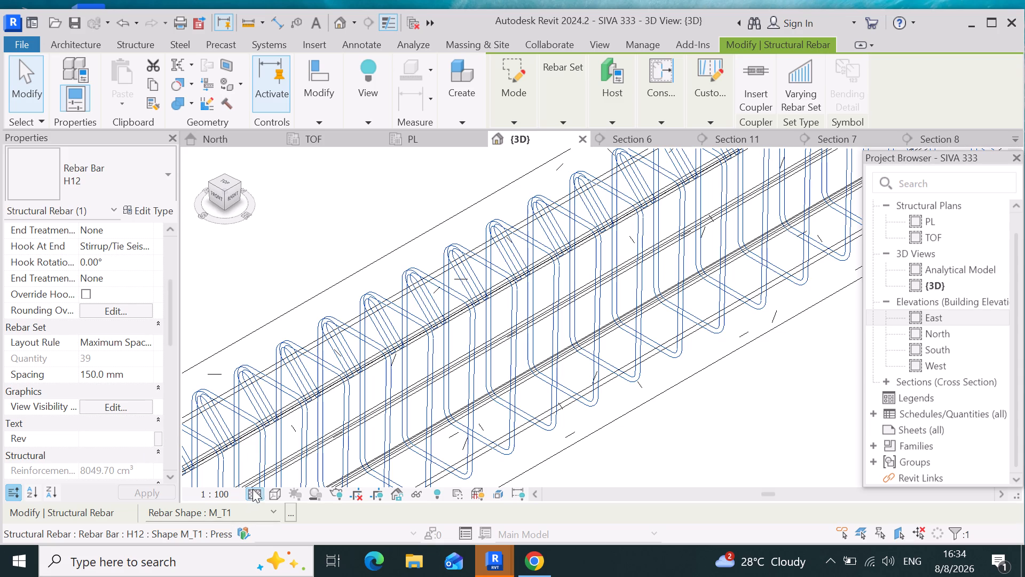
pyautogui.click(261, 477)
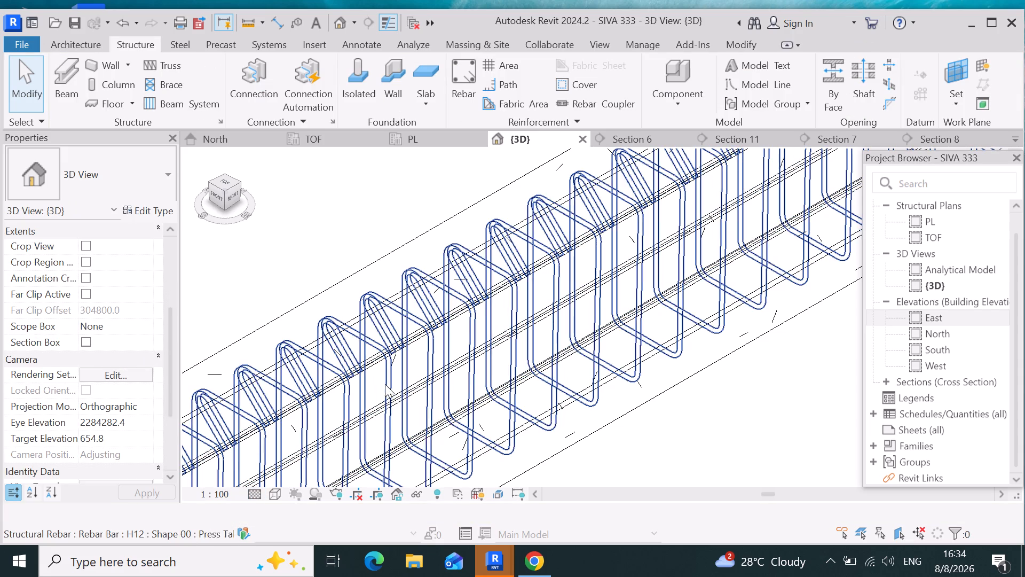
pyautogui.click(369, 367)
pyautogui.click(129, 389)
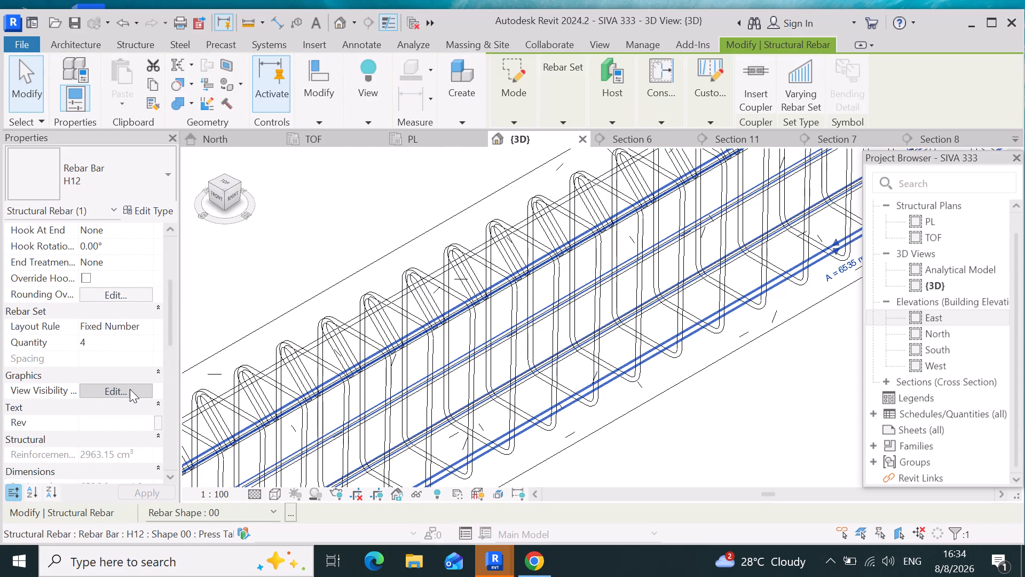
pyautogui.click(656, 218)
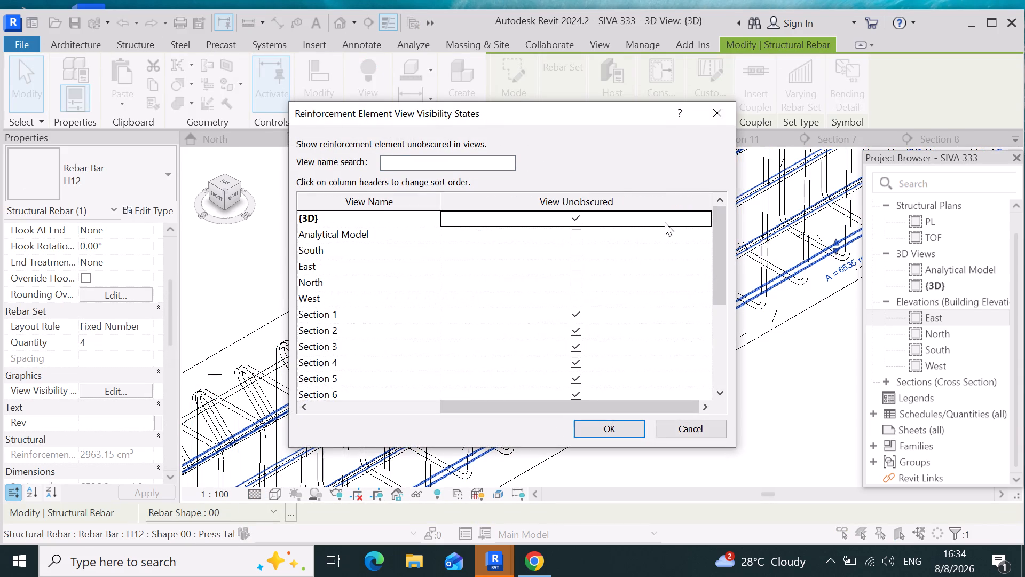
pyautogui.click(613, 425)
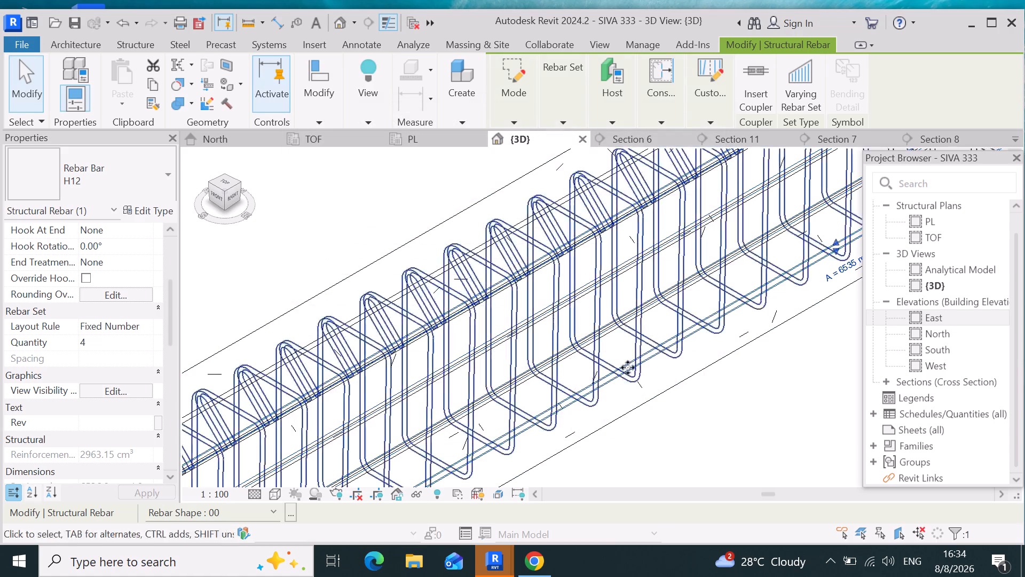
# Close the Section 8, Section 7 and Section 11 views.
pyautogui.scroll(-11, 630, 356)
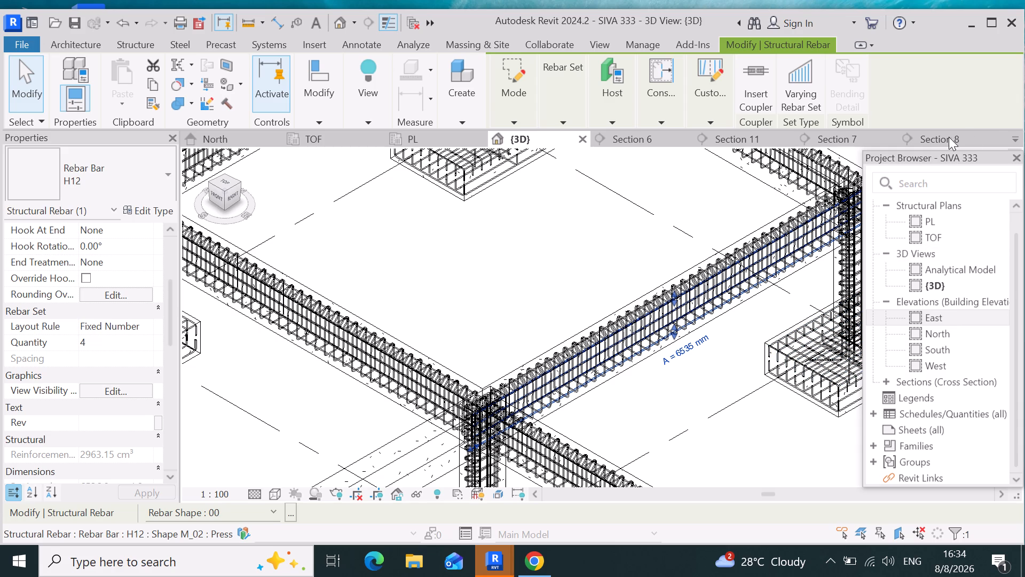
pyautogui.click(992, 137)
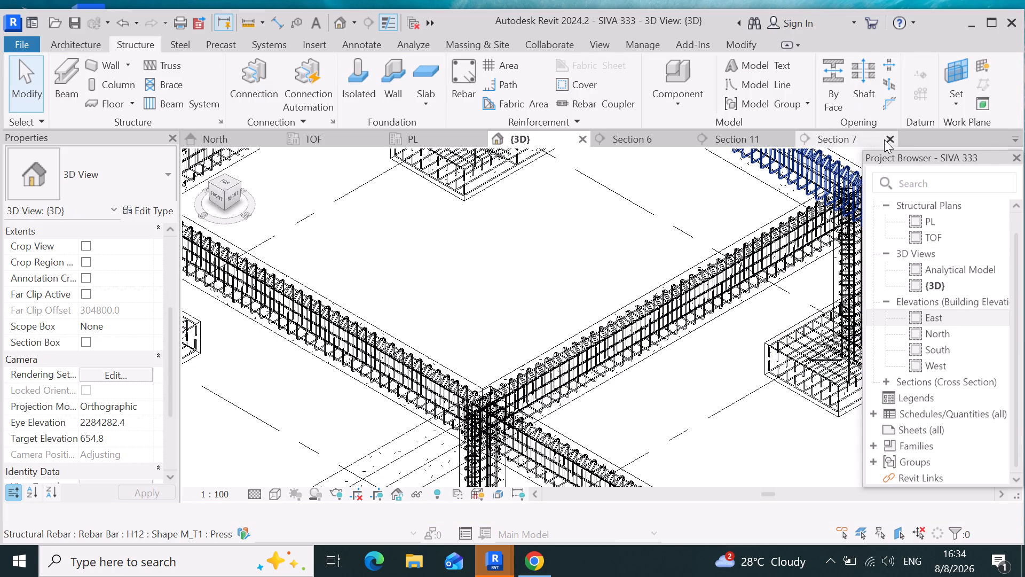
pyautogui.click(885, 139)
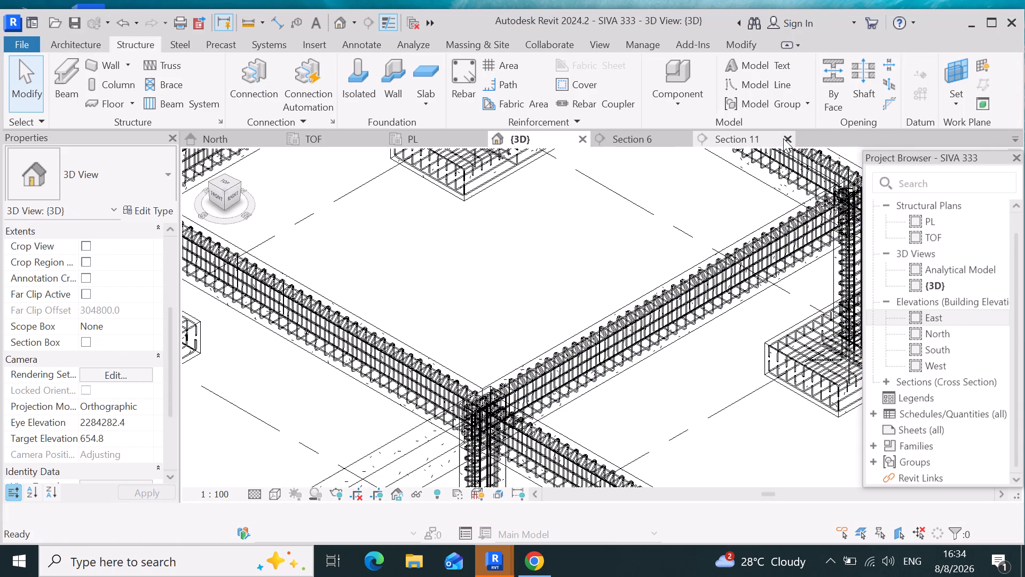
pyautogui.click(783, 138)
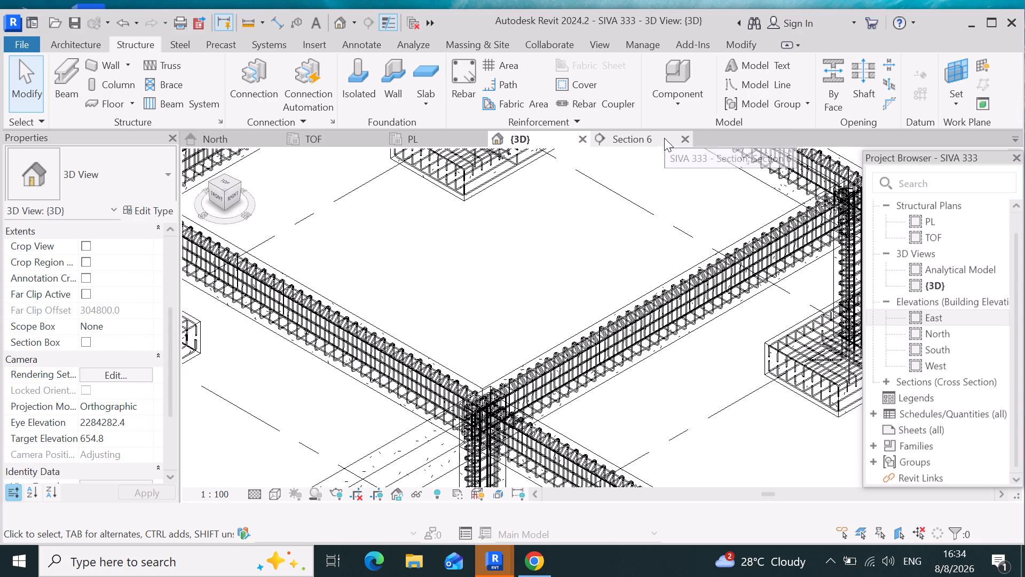
# Examine the newly reinforced beam in the PL plan and in the {3D} view with Realistic style, restoring Wireframe.
pyautogui.scroll(-10, 542, 310)
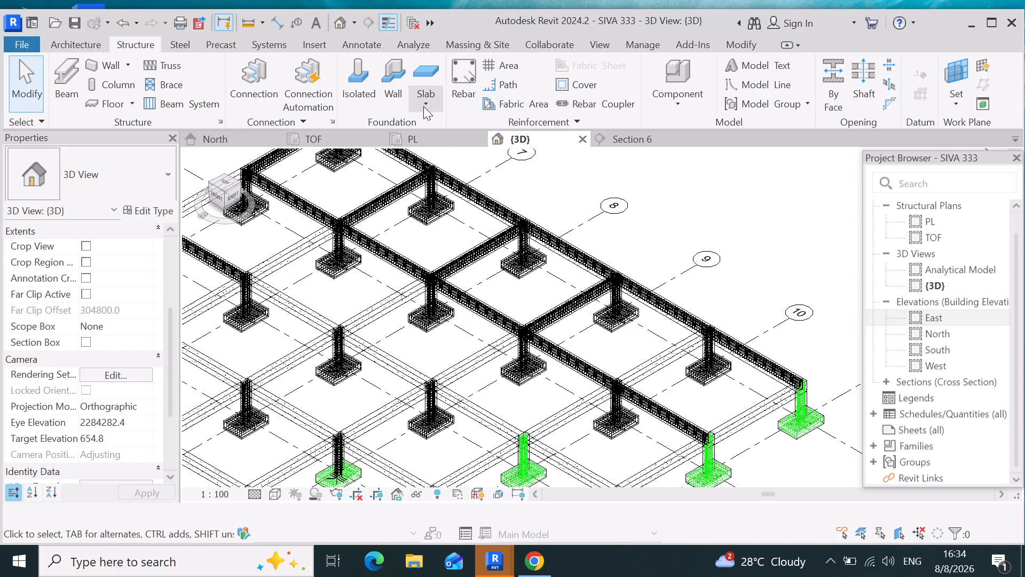
pyautogui.click(459, 139)
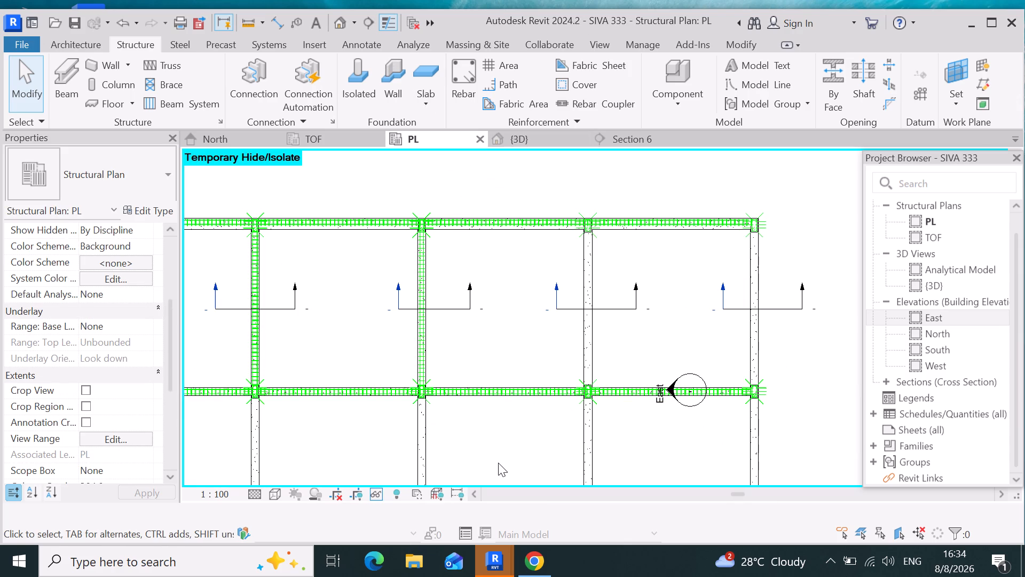
pyautogui.scroll(2, 431, 369)
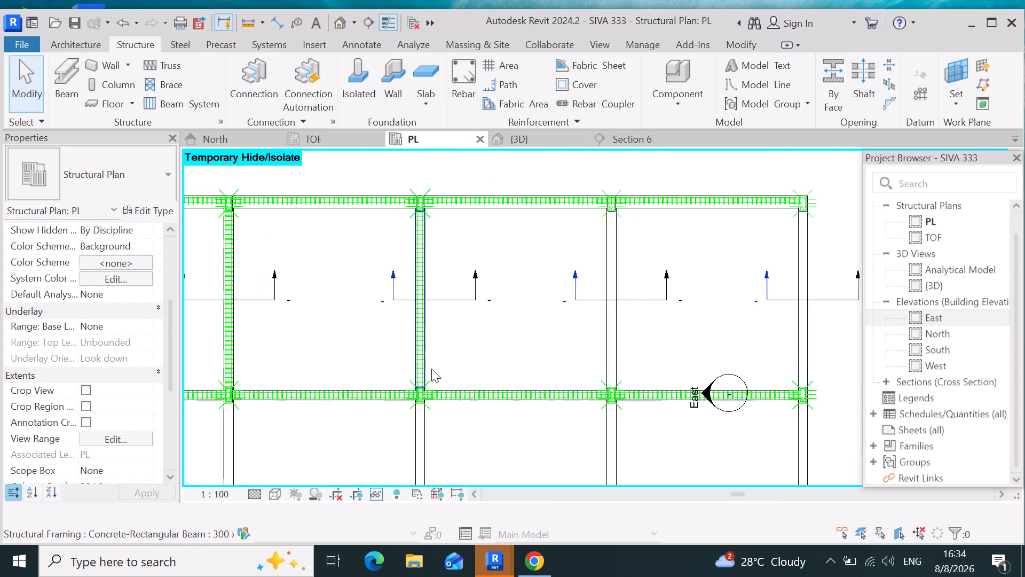
pyautogui.scroll(1, 431, 369)
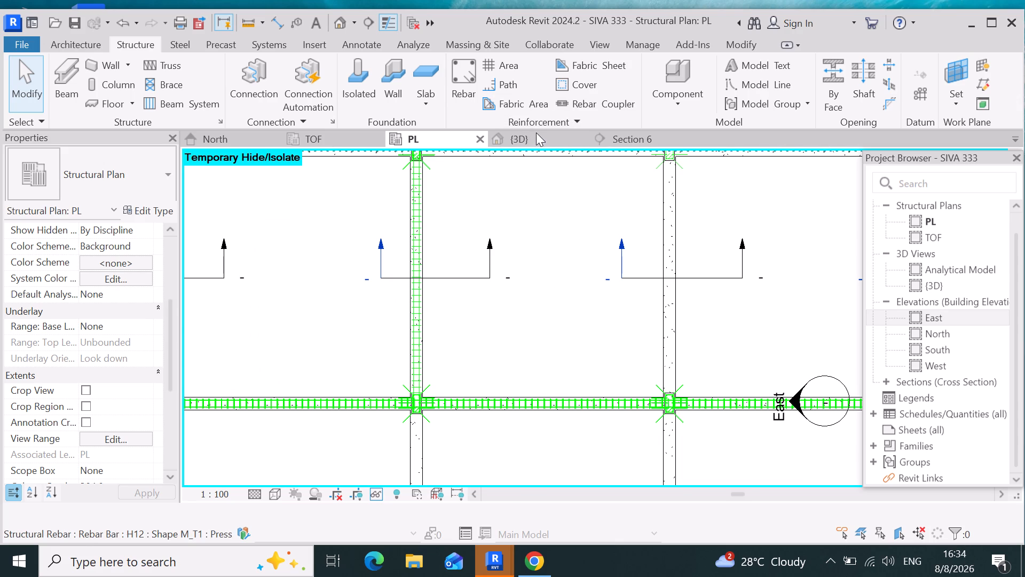
pyautogui.click(536, 132)
pyautogui.click(279, 491)
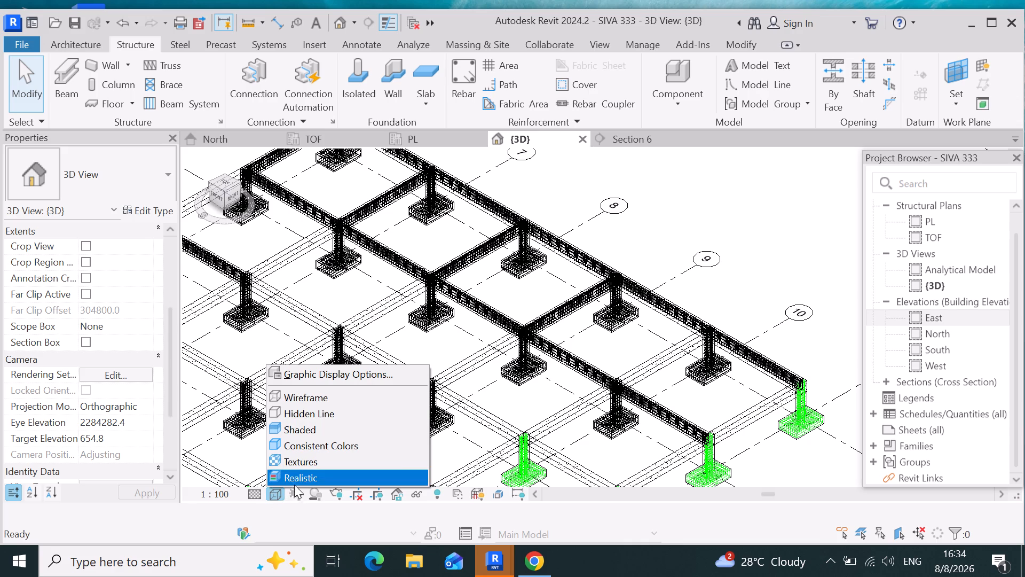
pyautogui.click(292, 471)
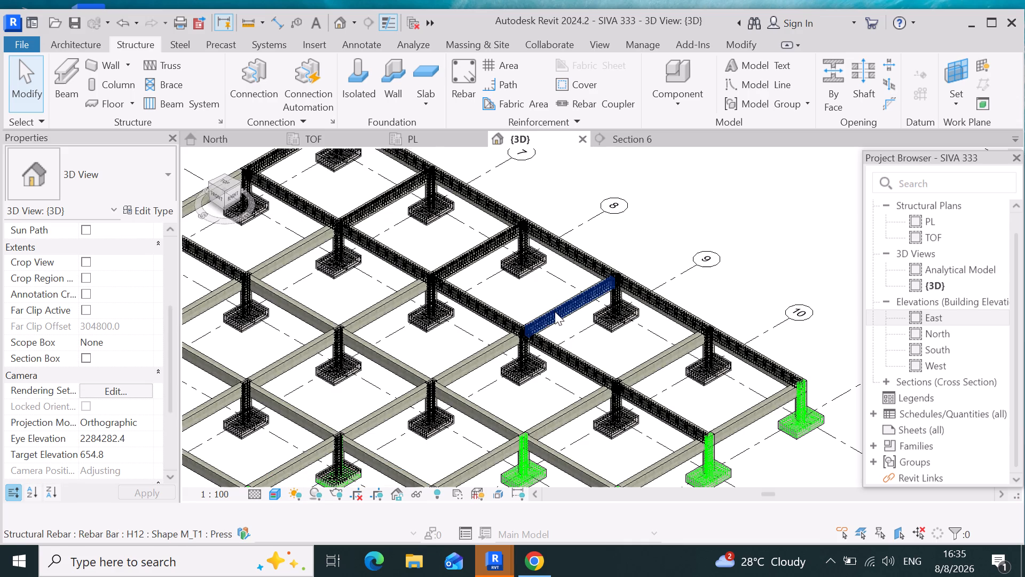
pyautogui.scroll(15, 552, 315)
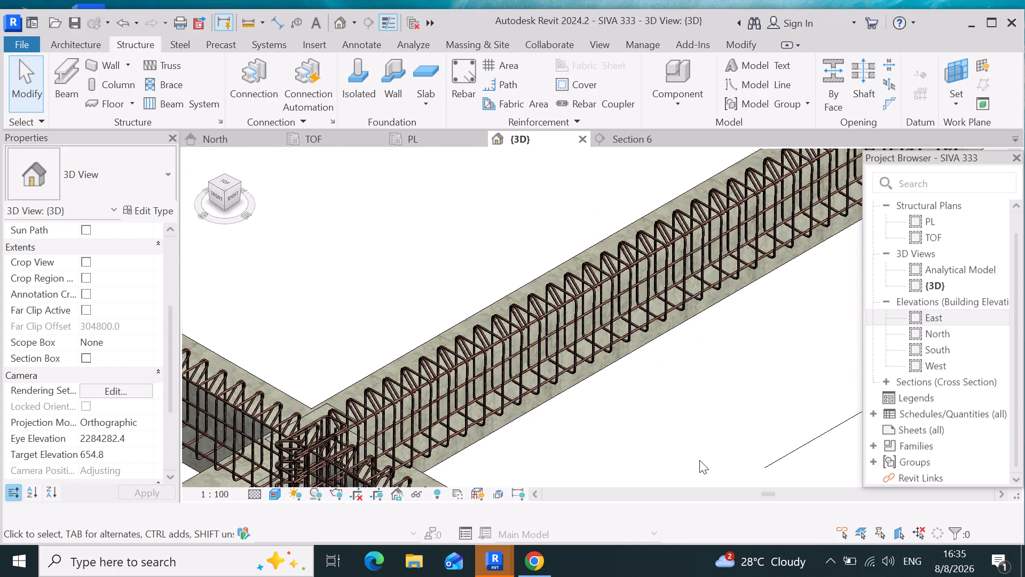
pyautogui.scroll(-9, 502, 357)
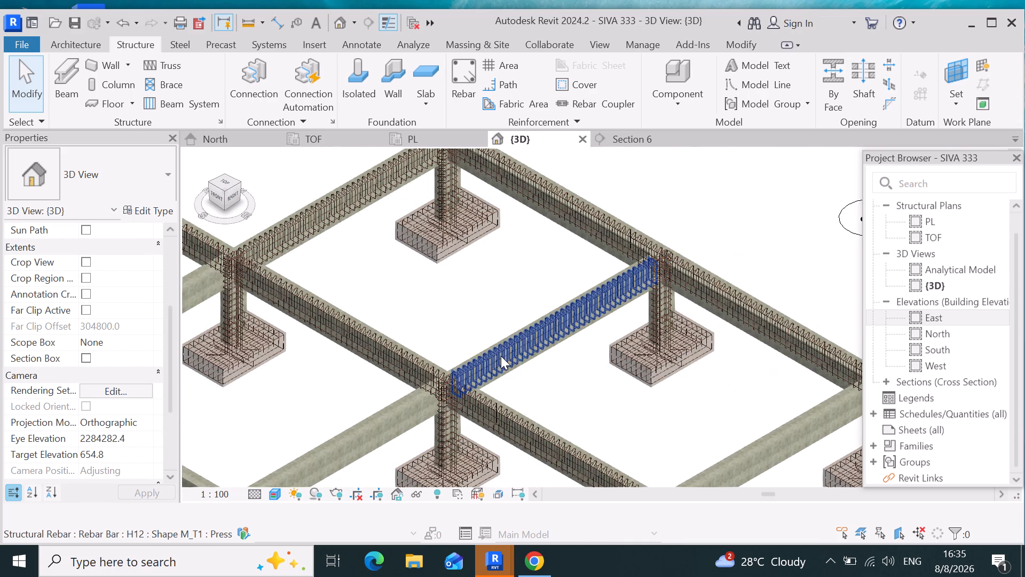
pyautogui.scroll(-5, 490, 351)
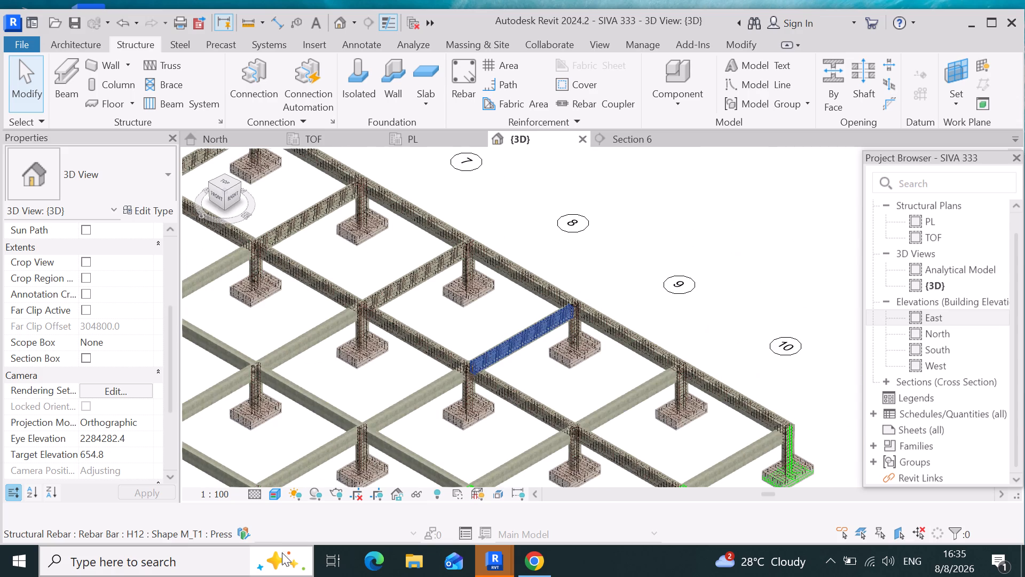
pyautogui.click(271, 495)
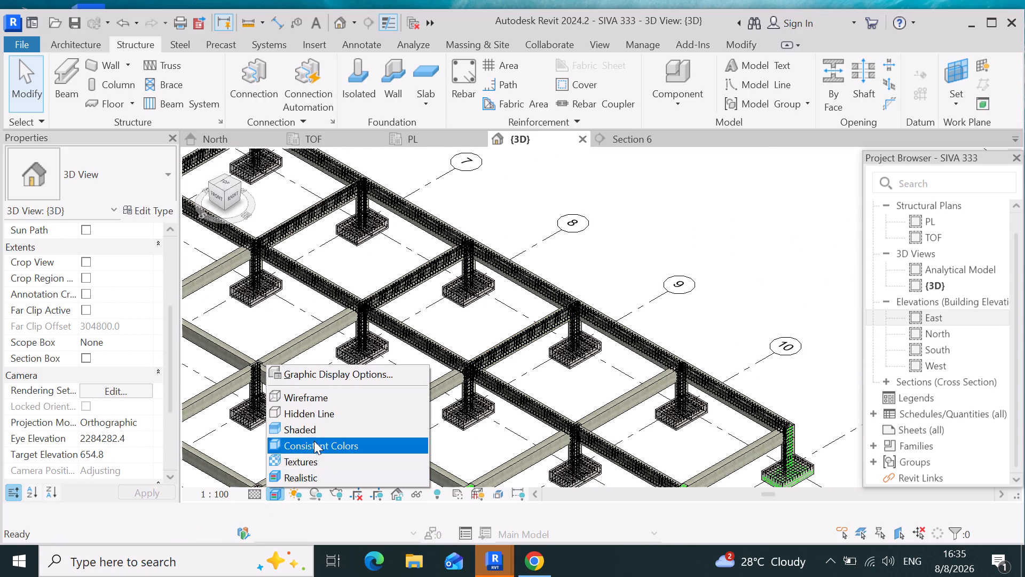
pyautogui.click(320, 400)
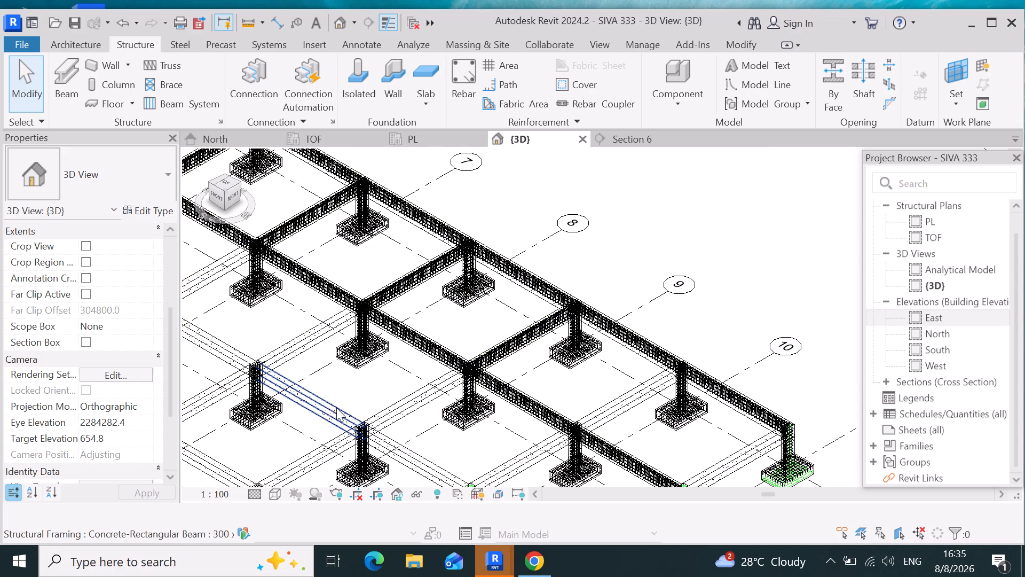
# From the PL plan, open the Section 9 view of the next unreinforced north-south beam.
pyautogui.click(451, 133)
pyautogui.scroll(-4, 477, 329)
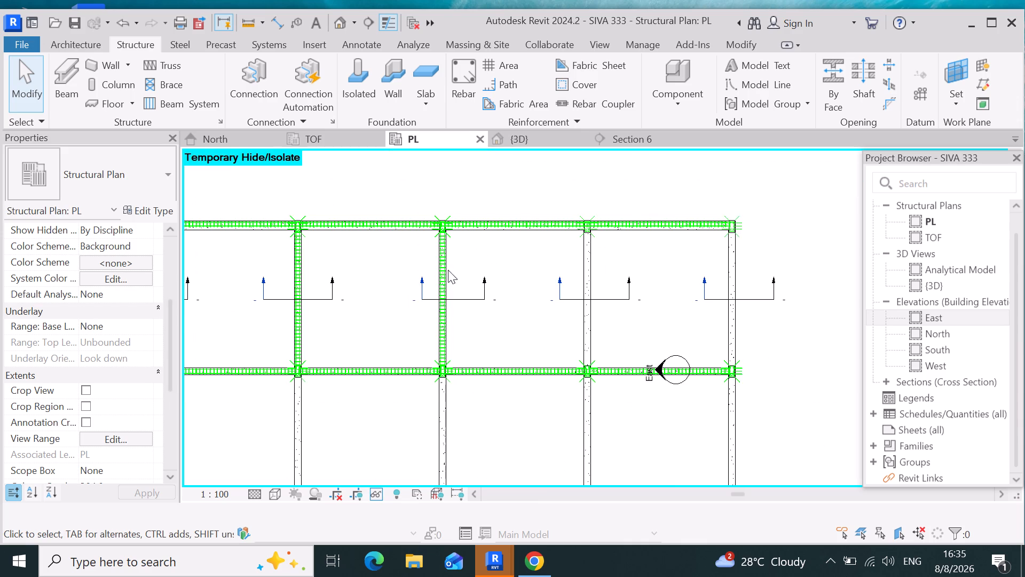
pyautogui.scroll(4, 441, 260)
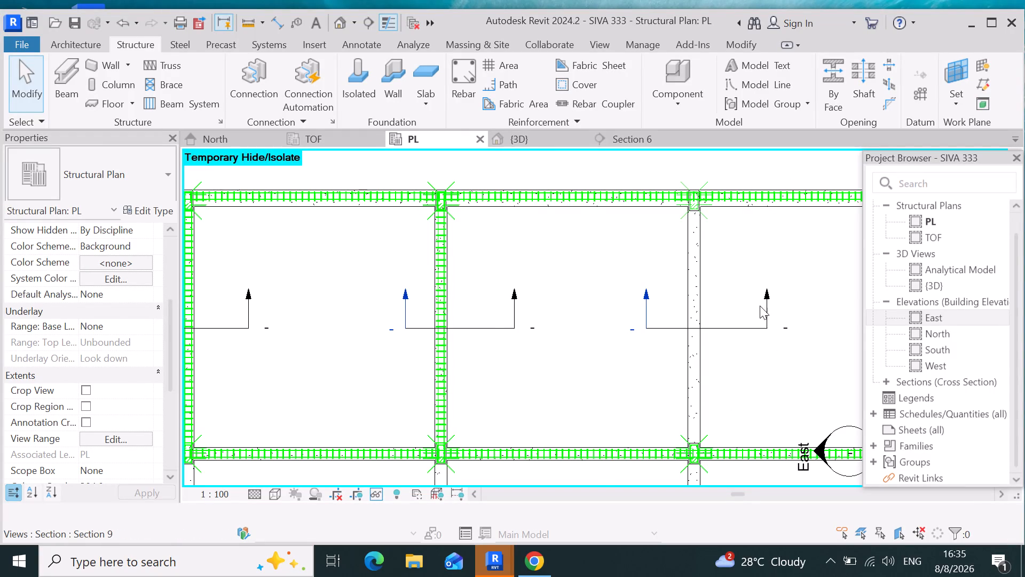
pyautogui.scroll(4, 759, 305)
pyautogui.scroll(-4, 672, 340)
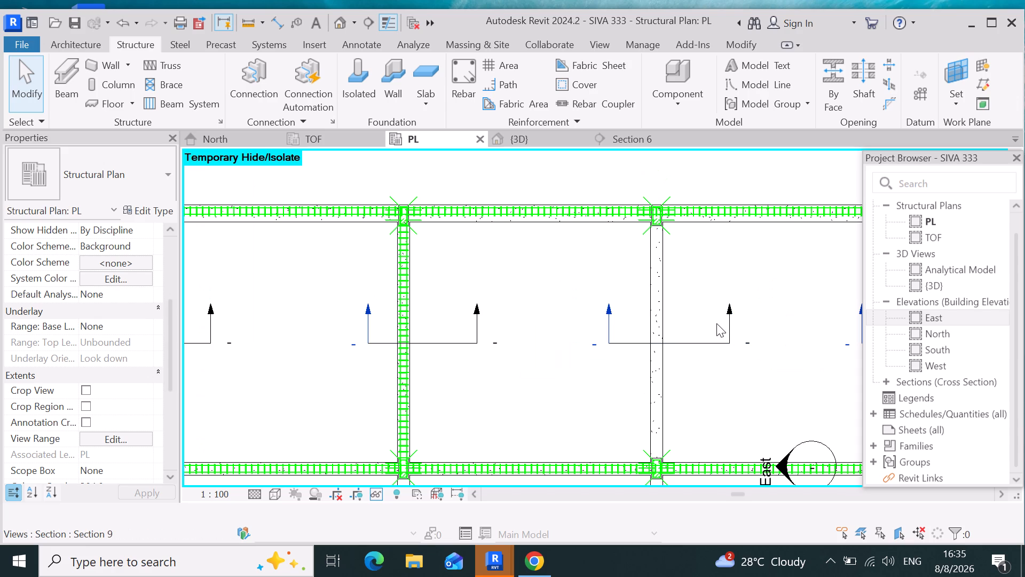
pyautogui.rightClick(678, 339)
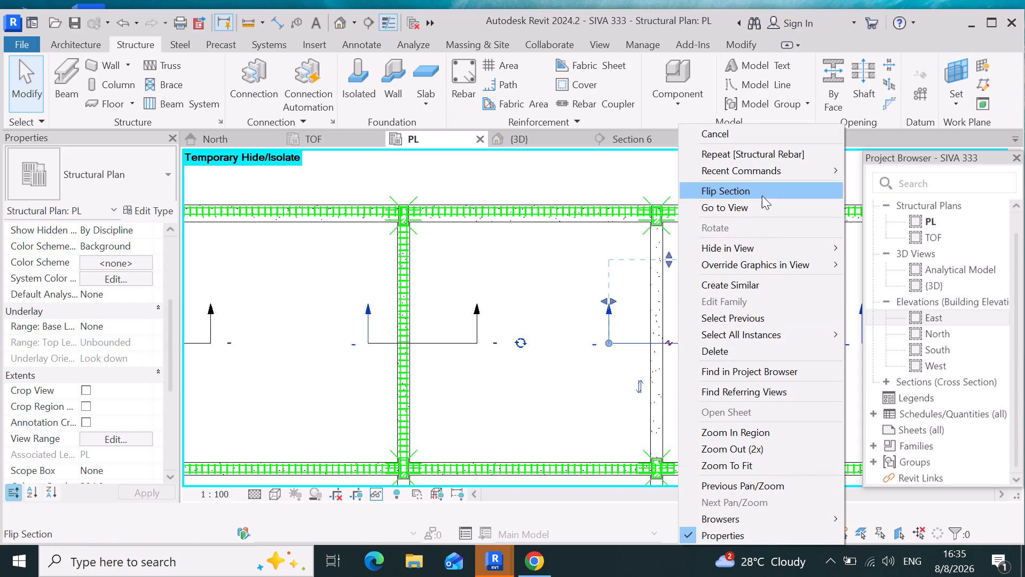
pyautogui.click(755, 213)
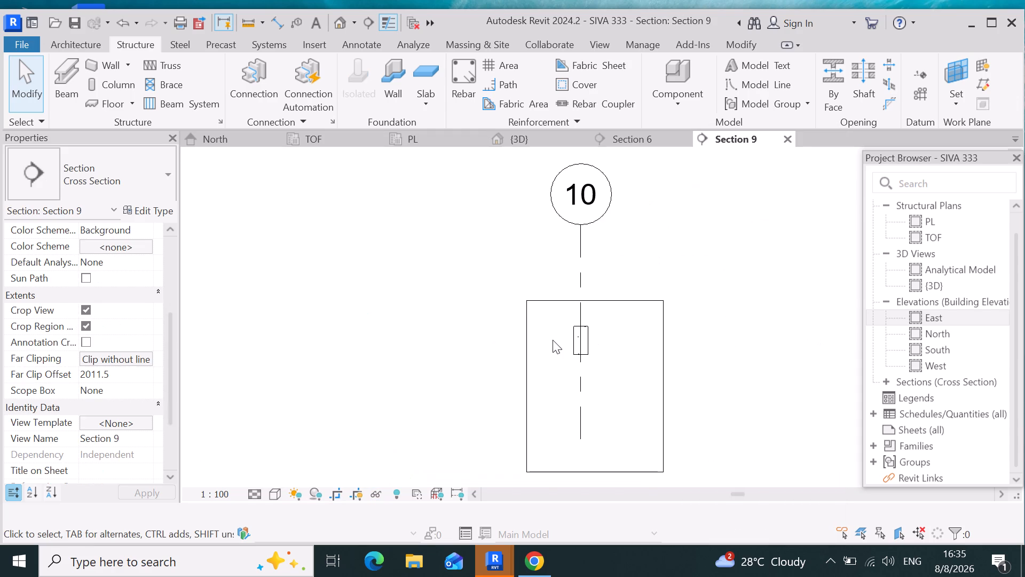
# Temporarily hide grid 10 in the Section 9 view.
pyautogui.moveTo(709, 268); pyautogui.dragTo(505, 235)
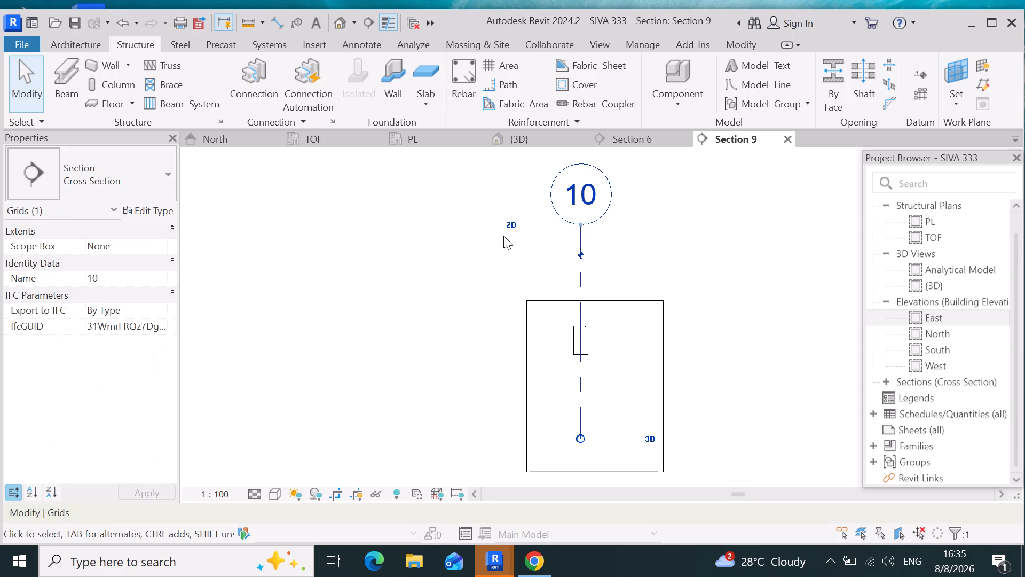
pyautogui.write('hh')
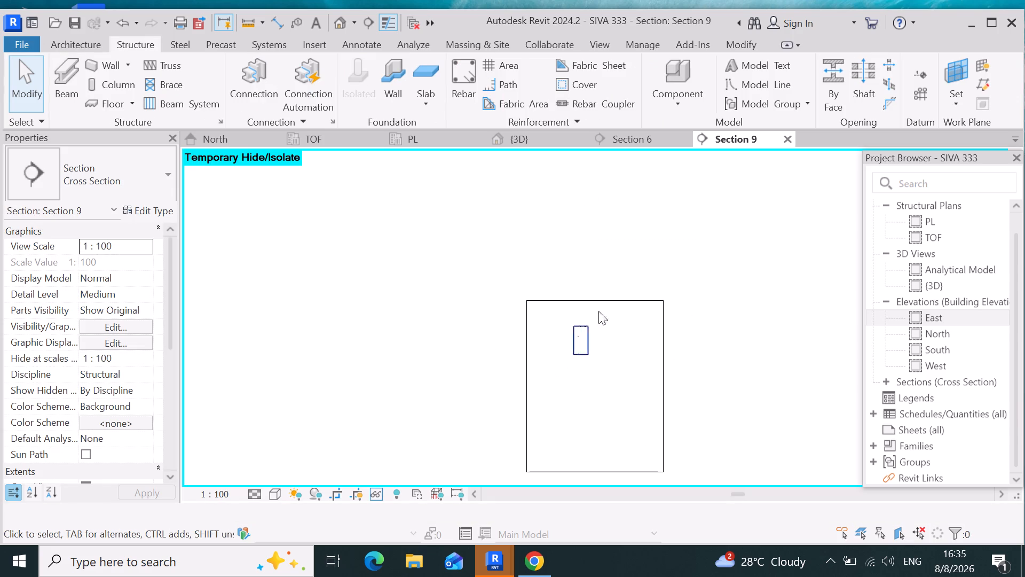
# Check the Section 9 beam's rebar cover settings at the Rebar Cover 1 entry and accept them.
pyautogui.click(559, 82)
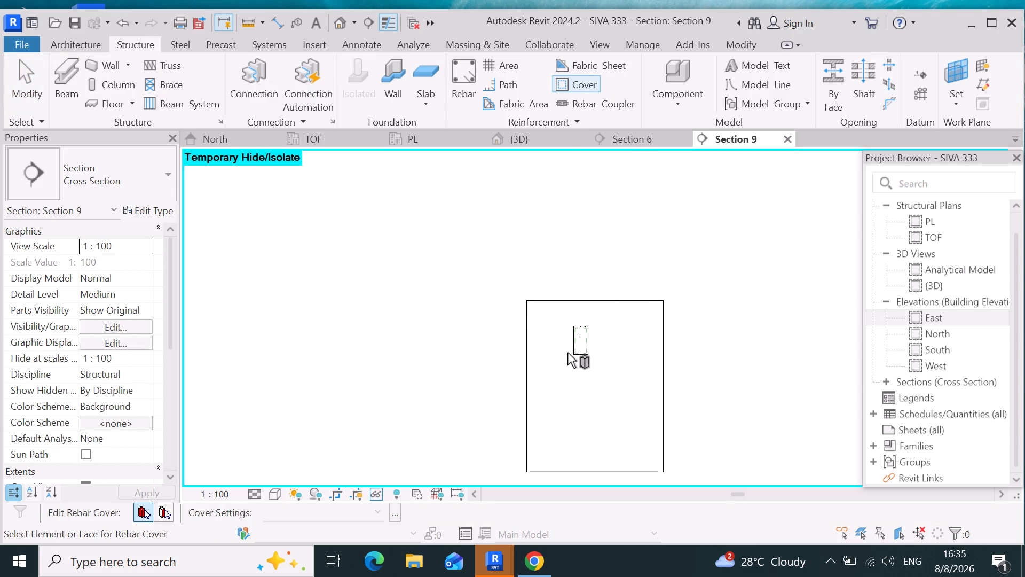
pyautogui.click(577, 344)
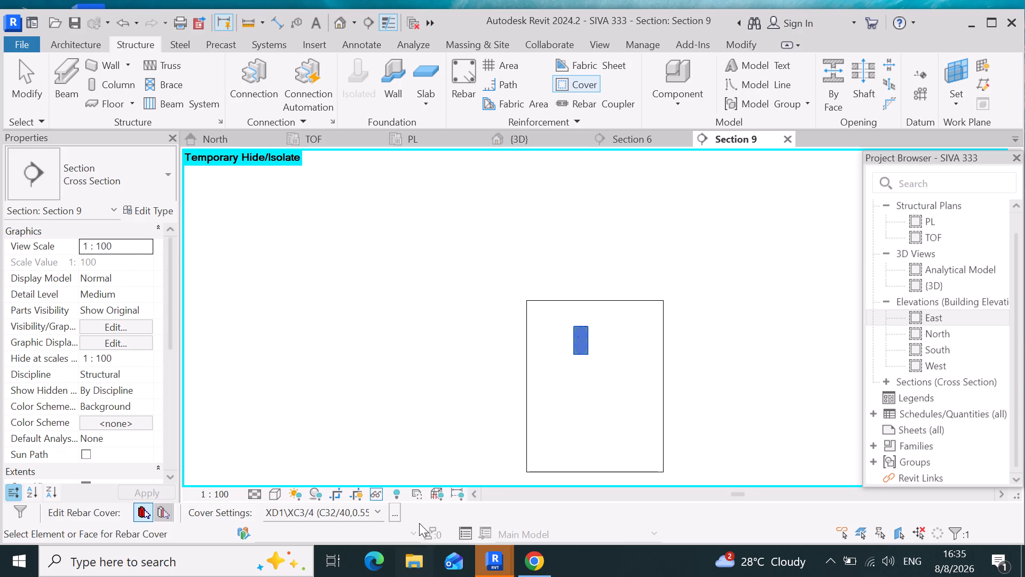
pyautogui.click(400, 516)
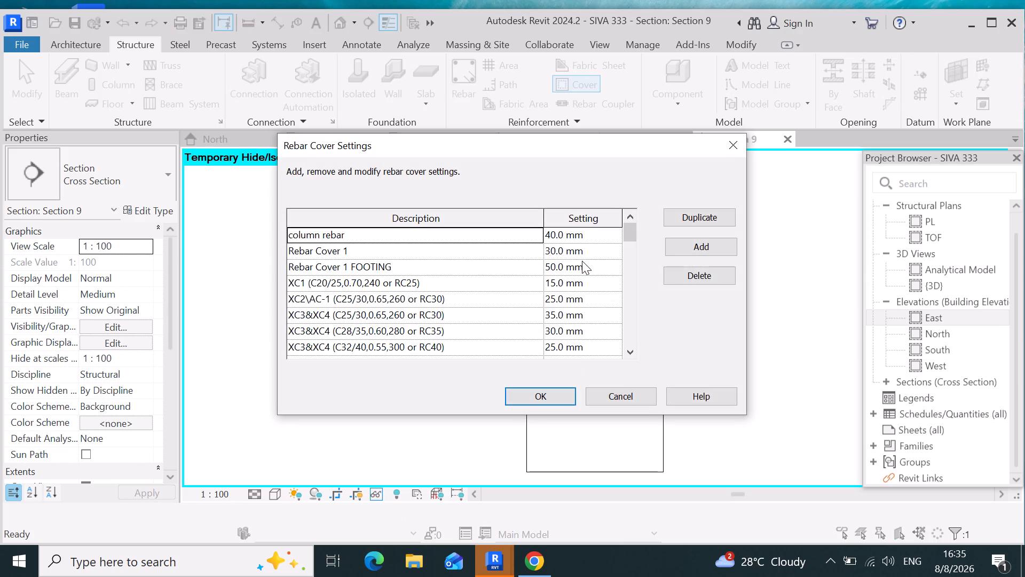
pyautogui.click(586, 255)
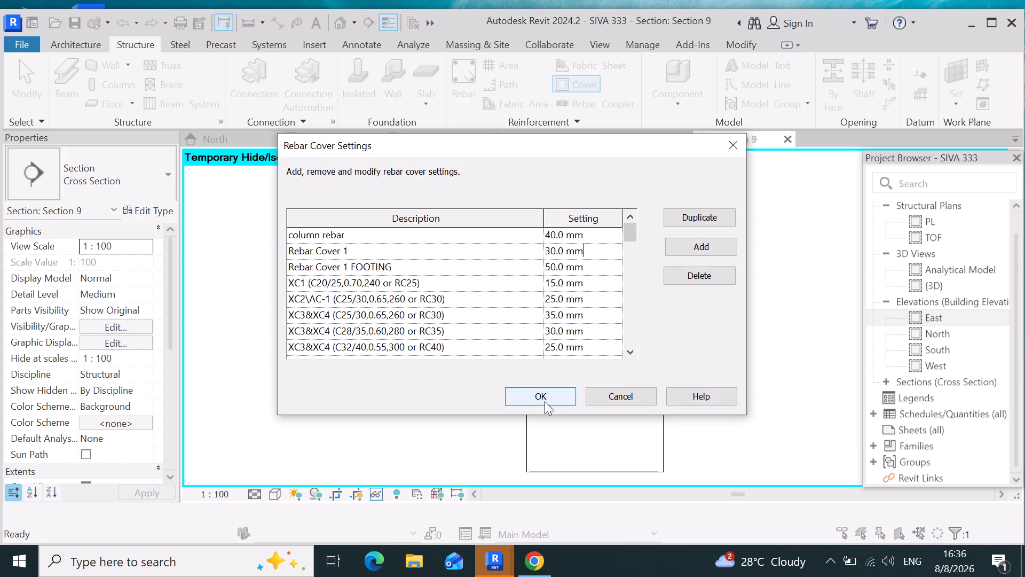
pyautogui.click(545, 401)
pyautogui.click(583, 349)
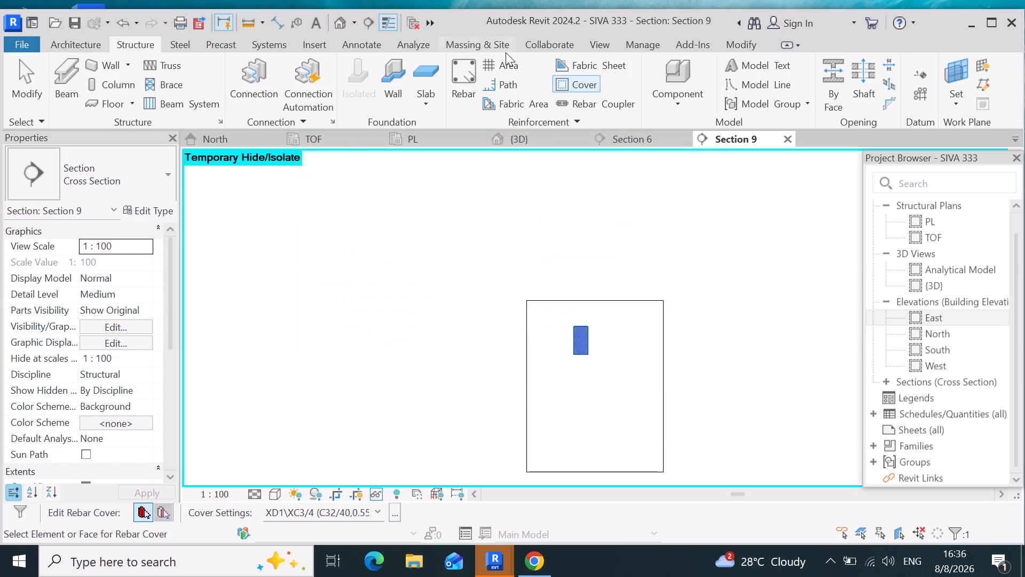
# Start placing H12 rebar in the Section 9 beam with stirrup shape M_T1.
pyautogui.doubleClick(470, 71)
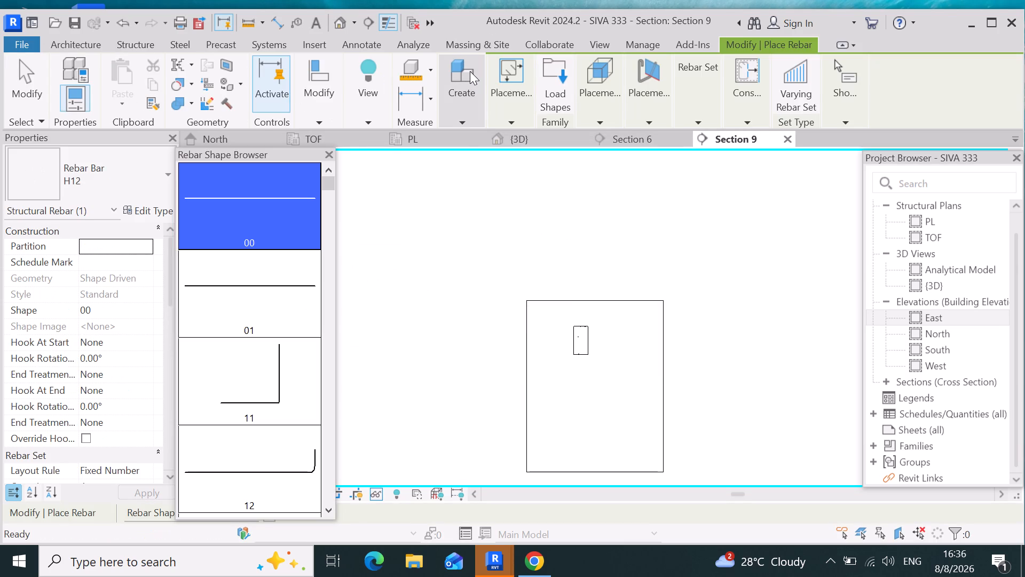
pyautogui.click(330, 511)
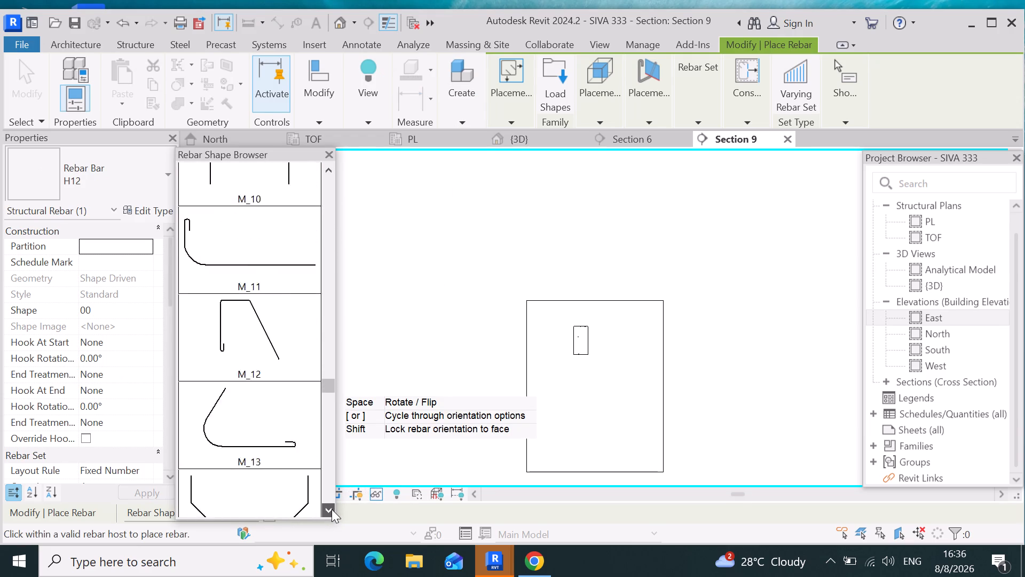
pyautogui.click(331, 507)
pyautogui.click(332, 507)
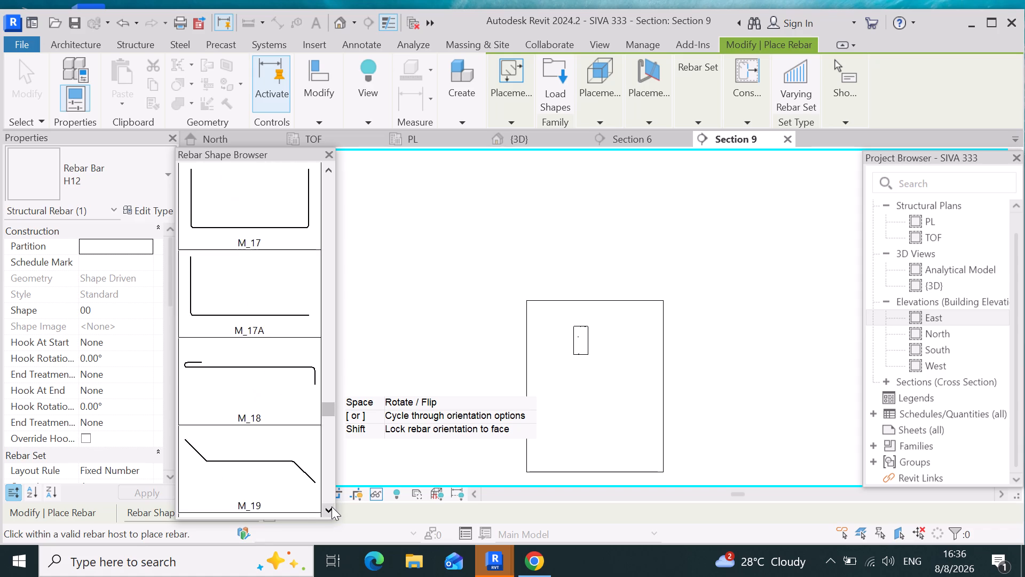
pyautogui.tripleClick(332, 506)
pyautogui.tripleClick(332, 506)
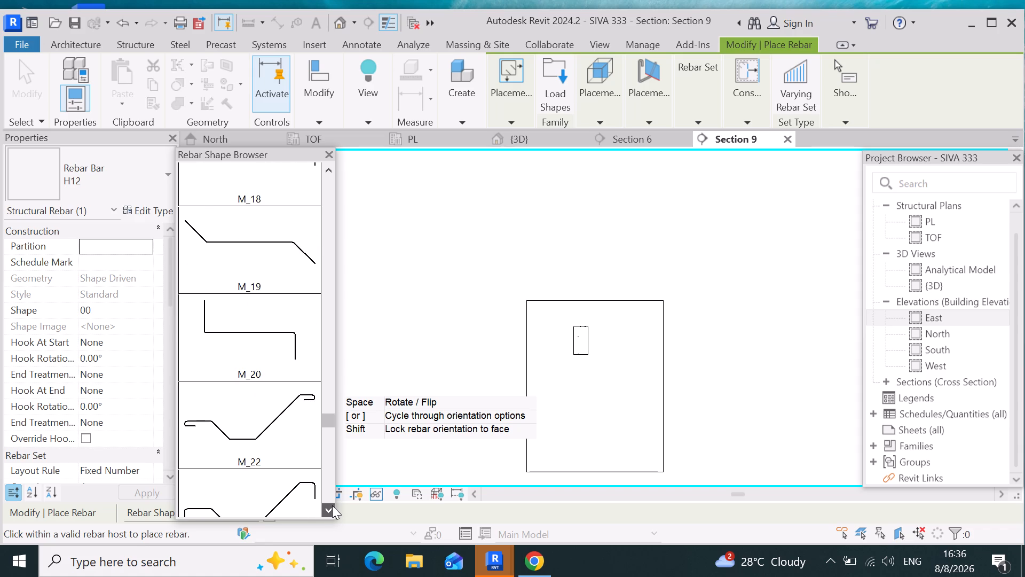
pyautogui.click(325, 498)
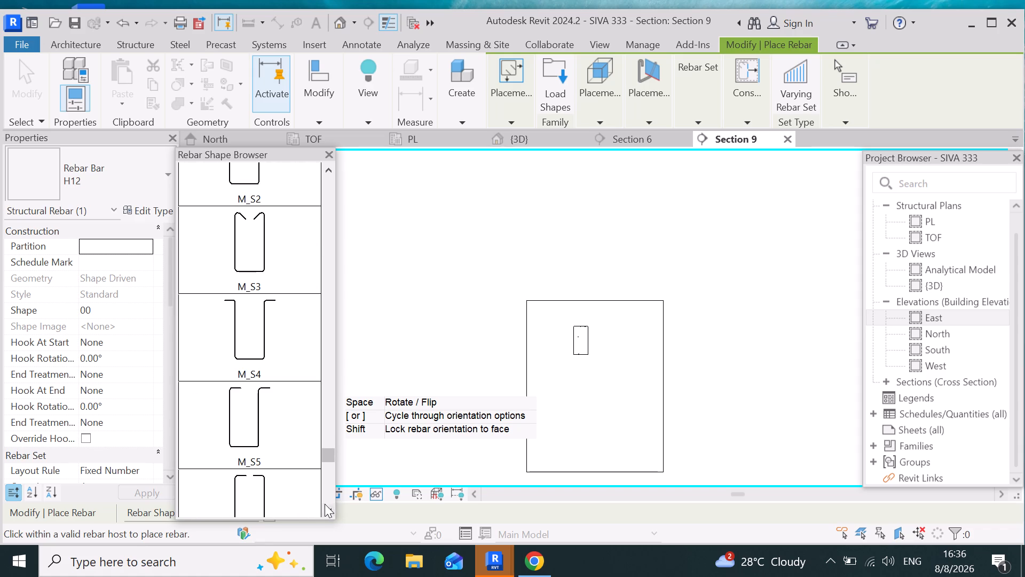
pyautogui.moveTo(320, 488); pyautogui.dragTo(319, 493)
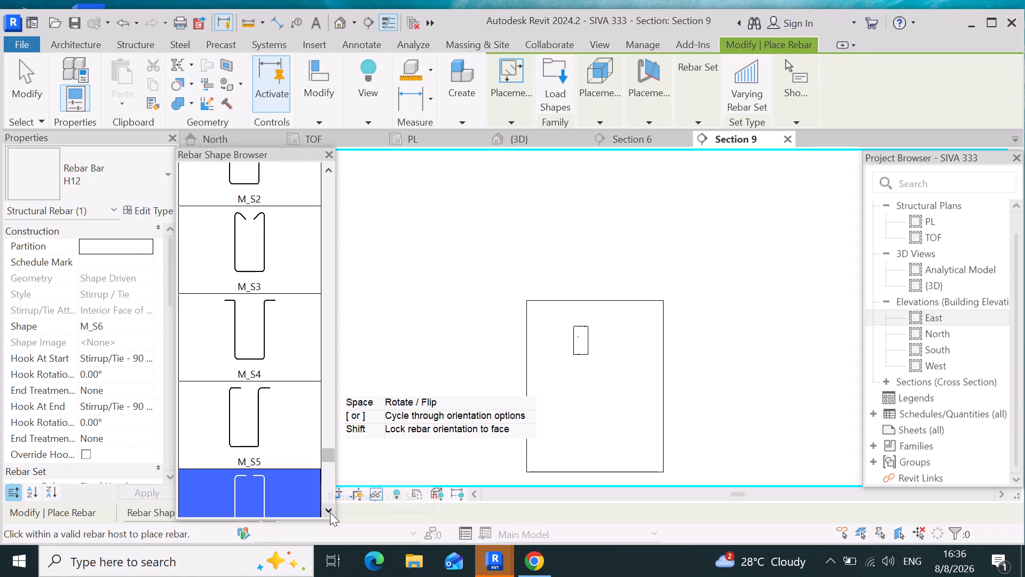
pyautogui.click(330, 512)
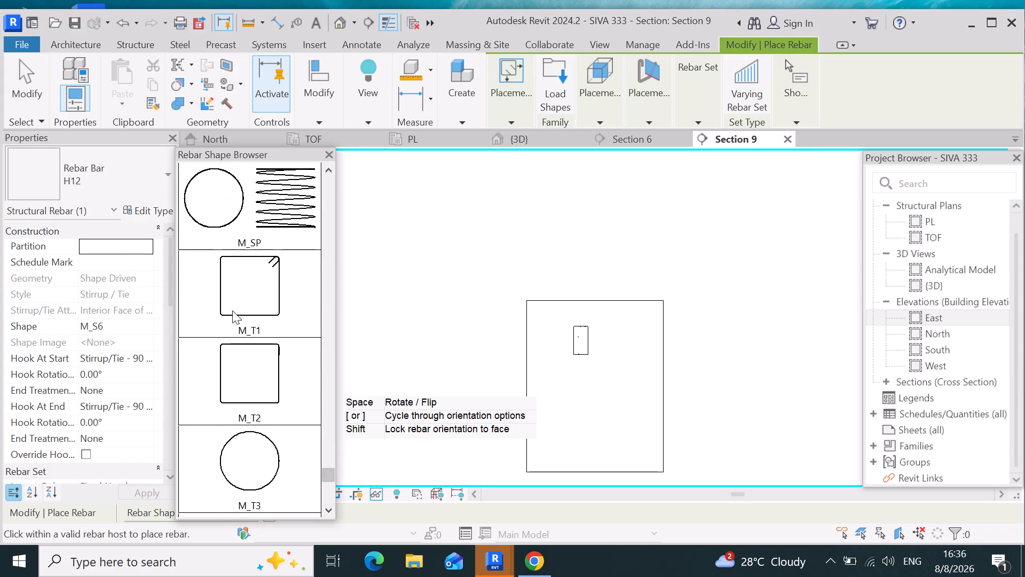
pyautogui.click(239, 301)
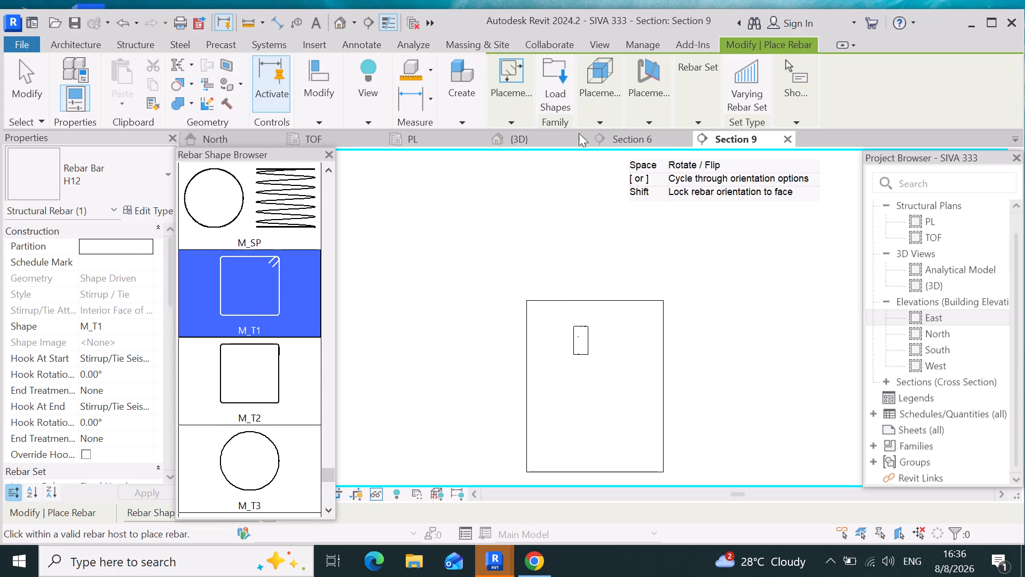
# Place two M_T1 stirrups on the current work plane, parallel to it, one hooked at the beam's lower-left corner, the other at its upper-left.
pyautogui.click(601, 119)
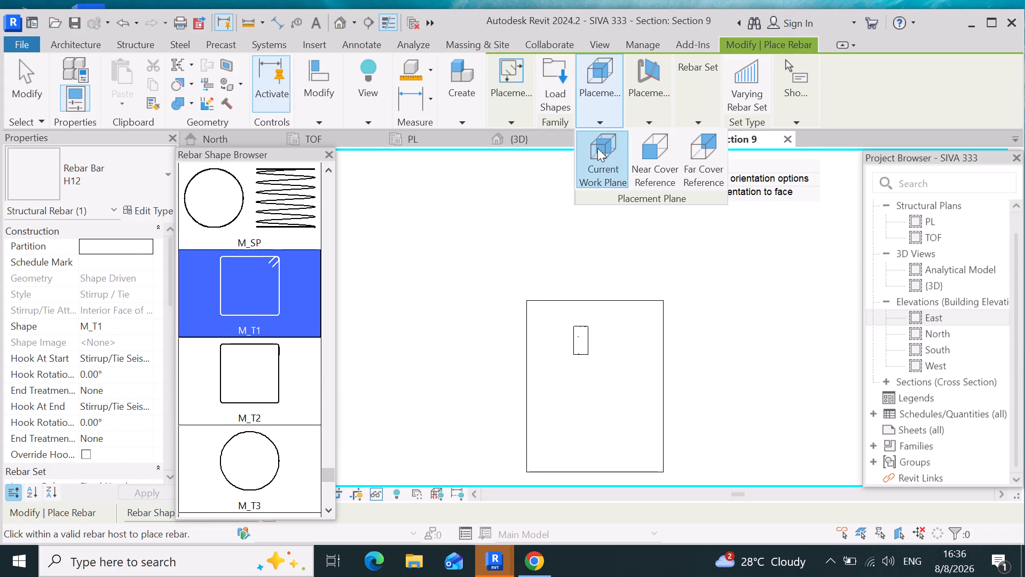
pyautogui.click(598, 148)
pyautogui.click(647, 122)
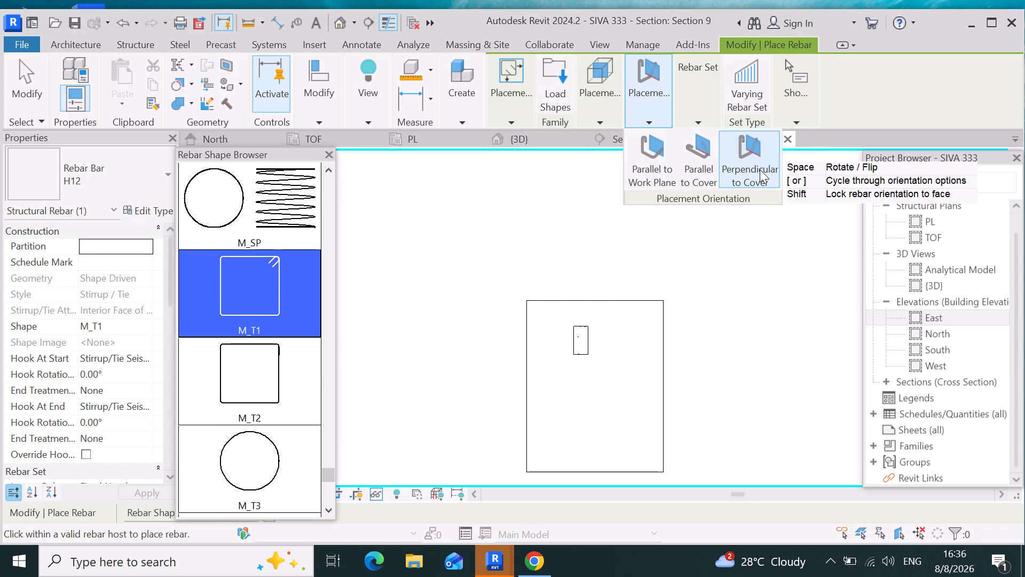
pyautogui.click(760, 169)
pyautogui.scroll(10, 607, 325)
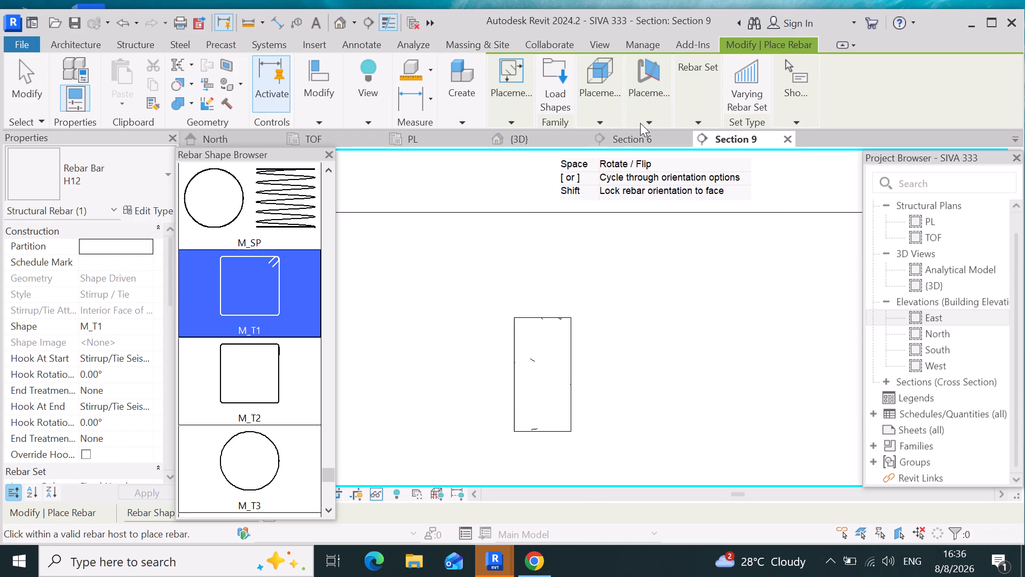
pyautogui.click(603, 116)
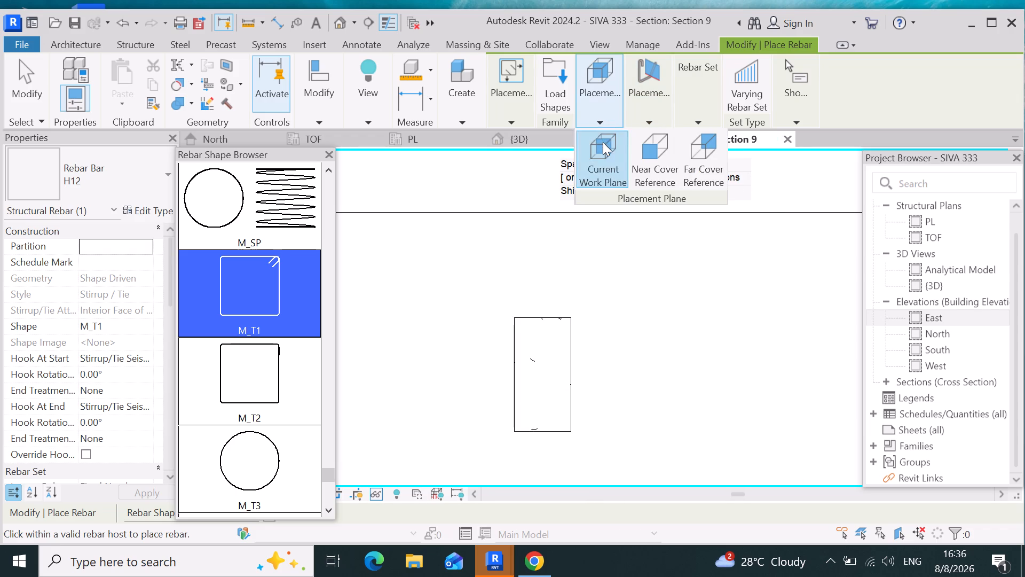
pyautogui.click(603, 142)
pyautogui.click(649, 121)
pyautogui.click(663, 167)
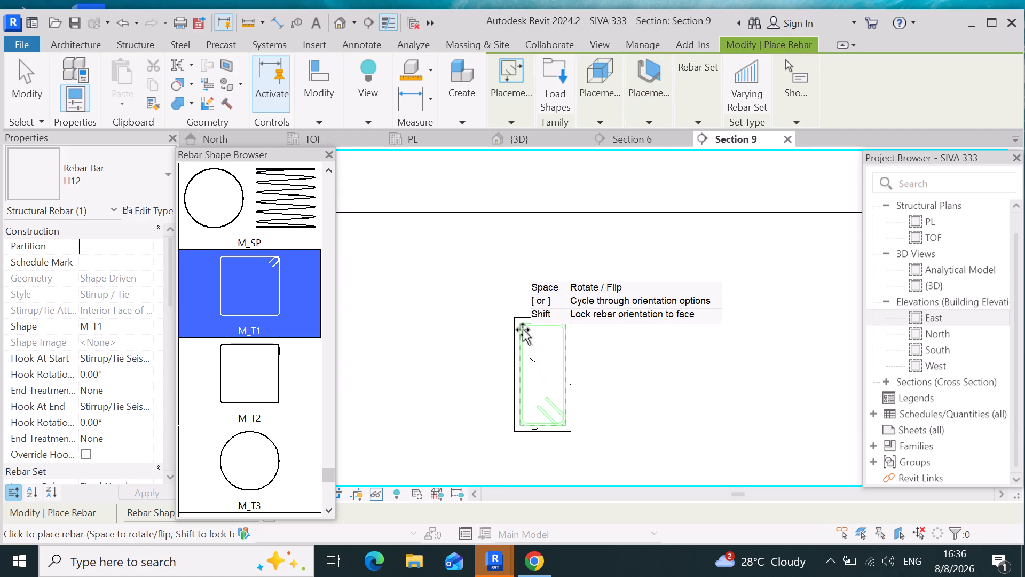
pyautogui.scroll(3, 514, 335)
pyautogui.scroll(-3, 523, 302)
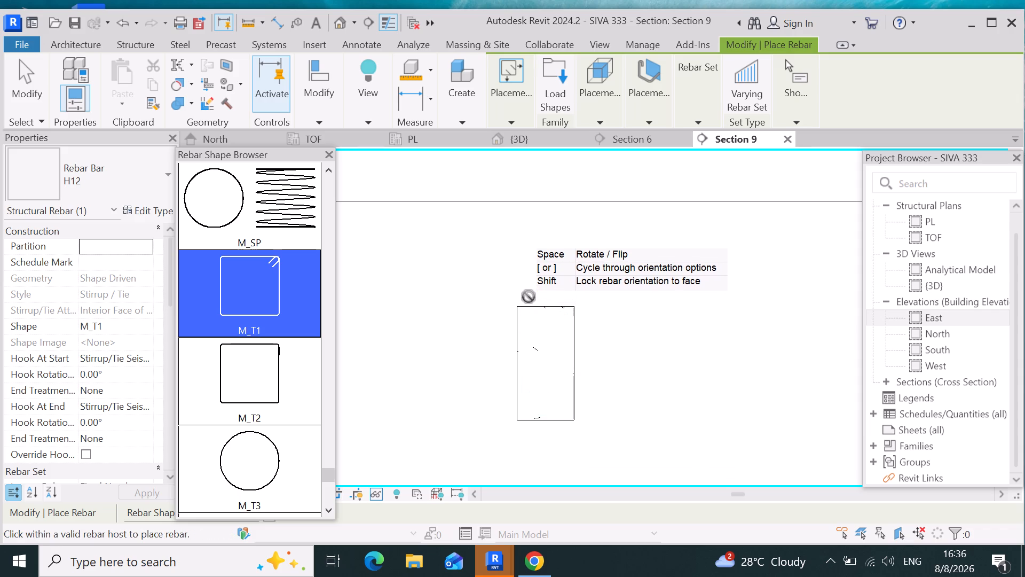
pyautogui.click(533, 322)
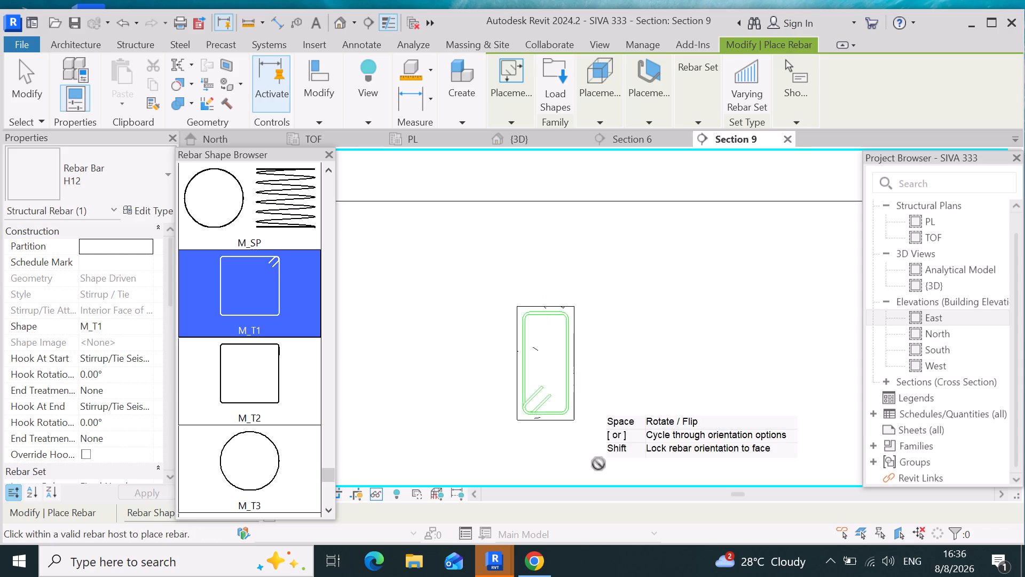
pyautogui.click(557, 373)
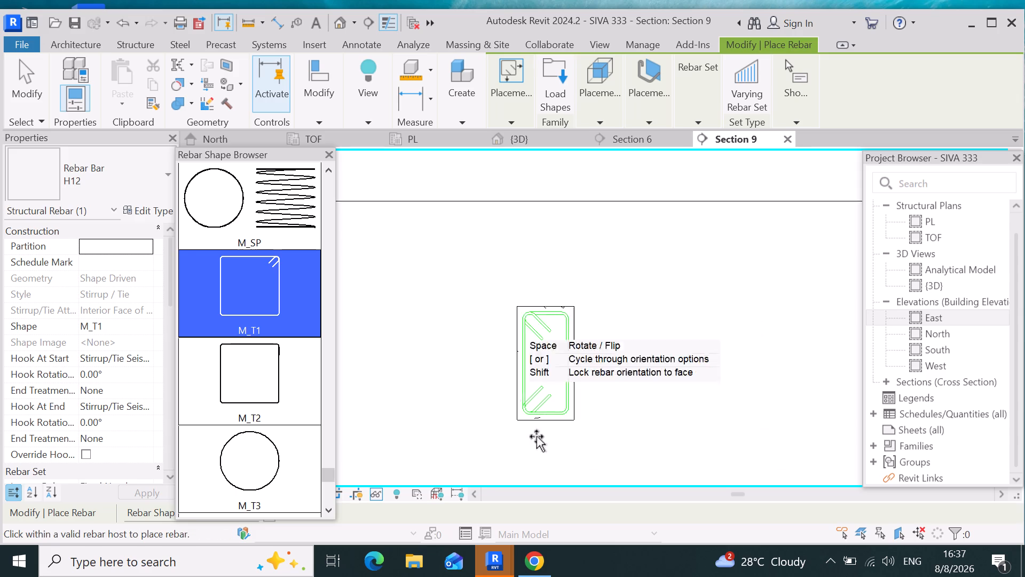
pyautogui.scroll(4, 541, 452)
pyautogui.scroll(-4, 737, 409)
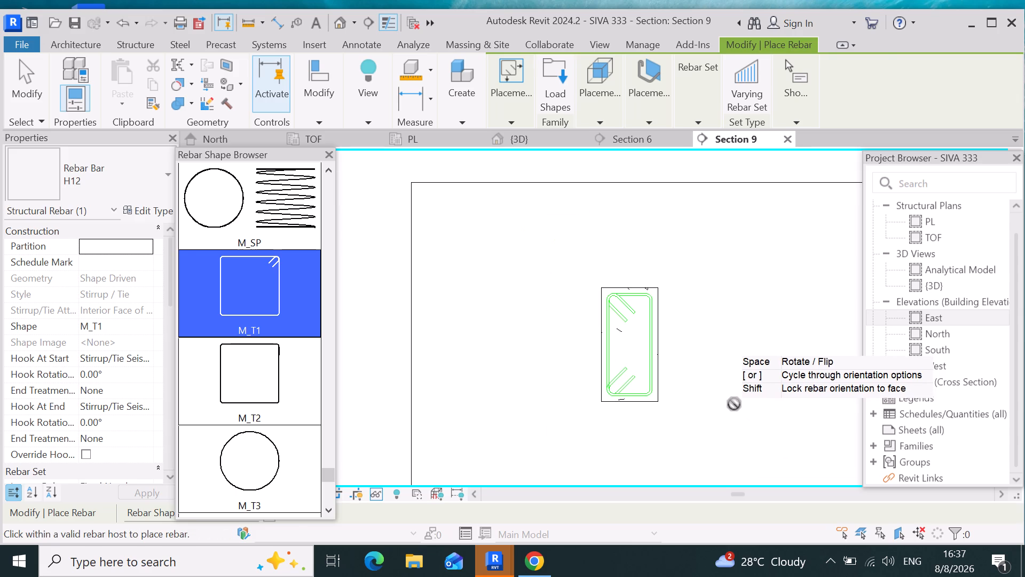
# Delete the duplicate stirrup with hooks at the lower-left corner of the Section 9 beam.
pyautogui.press('Escape')
pyautogui.scroll(3, 668, 370)
pyautogui.click(610, 384)
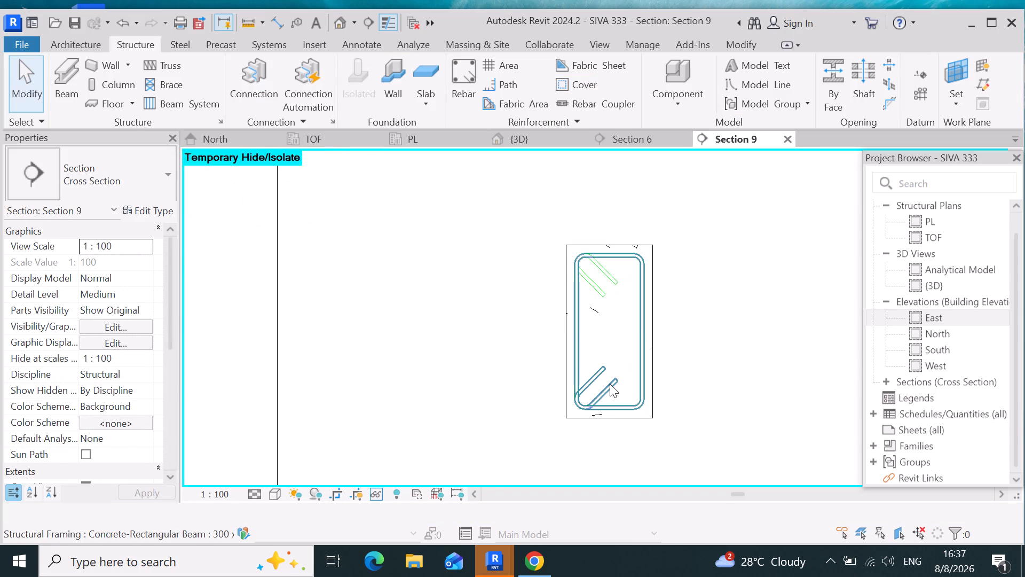
pyautogui.press('Delete')
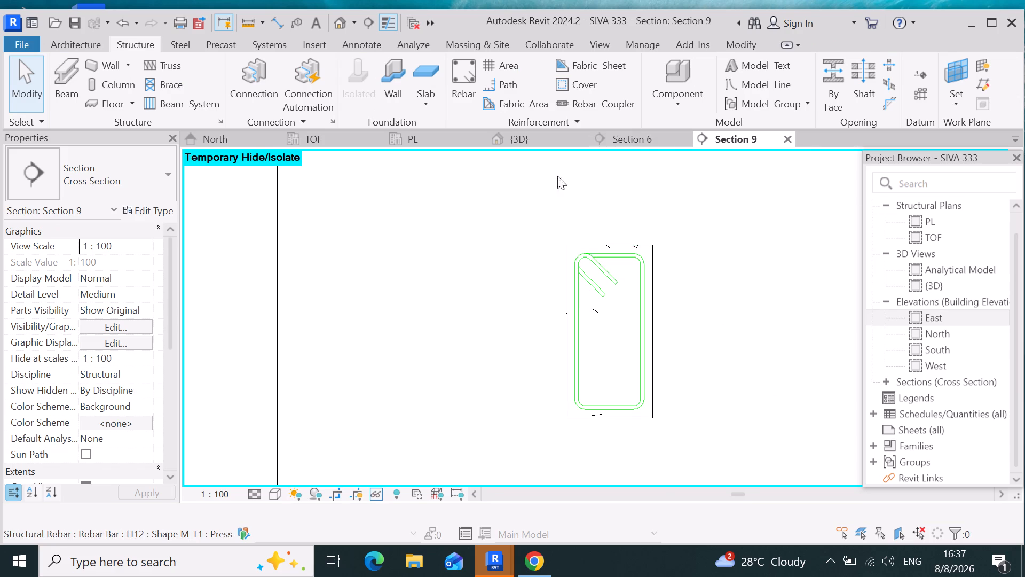
# Start placing H12 rebar in the Section 9 beam with the straight bar shape 00.
pyautogui.click(460, 77)
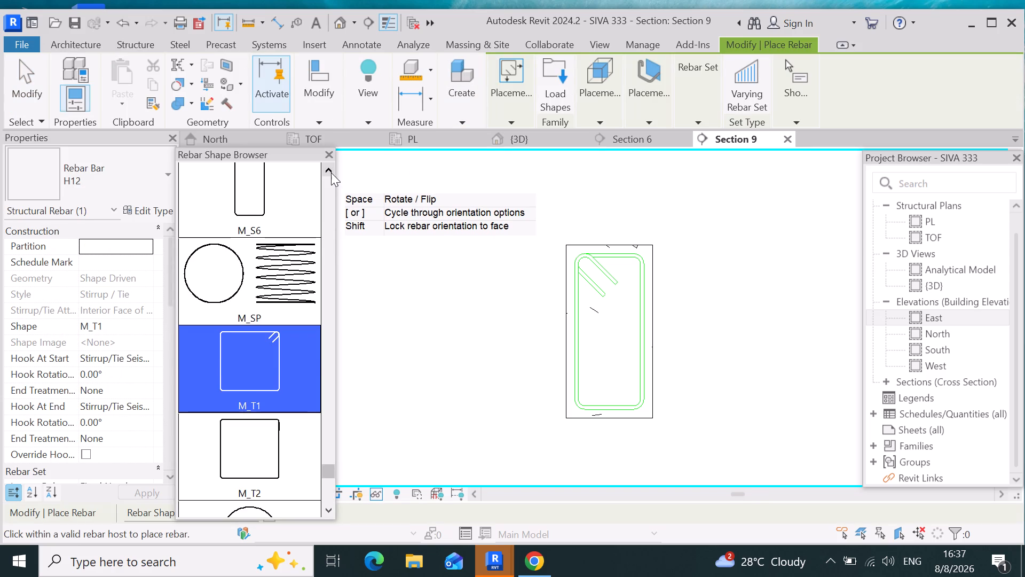
pyautogui.moveTo(331, 172); pyautogui.dragTo(330, 172)
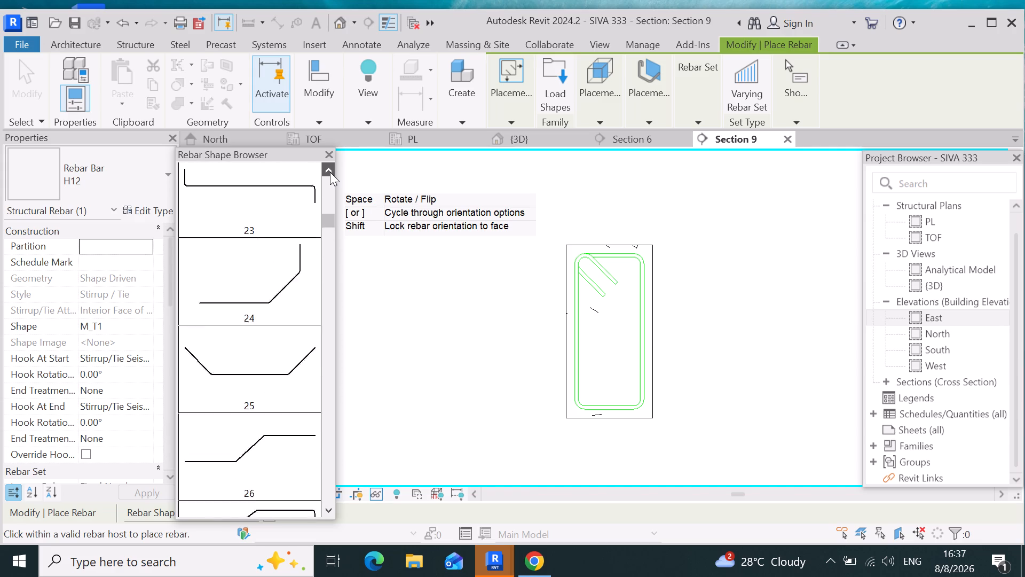
pyautogui.moveTo(330, 172); pyautogui.dragTo(217, 258)
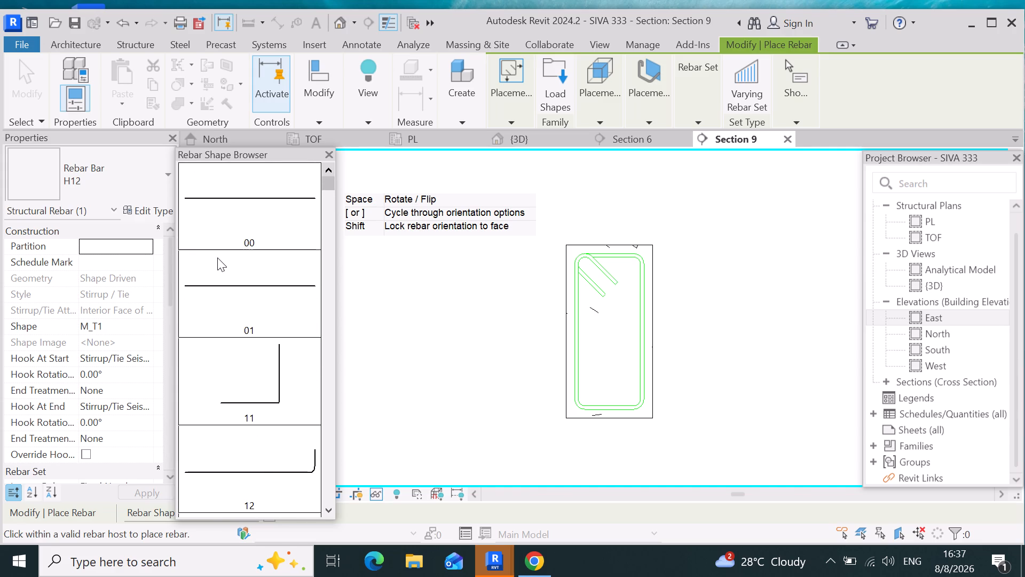
pyautogui.moveTo(217, 258); pyautogui.dragTo(218, 254)
pyautogui.click(259, 256)
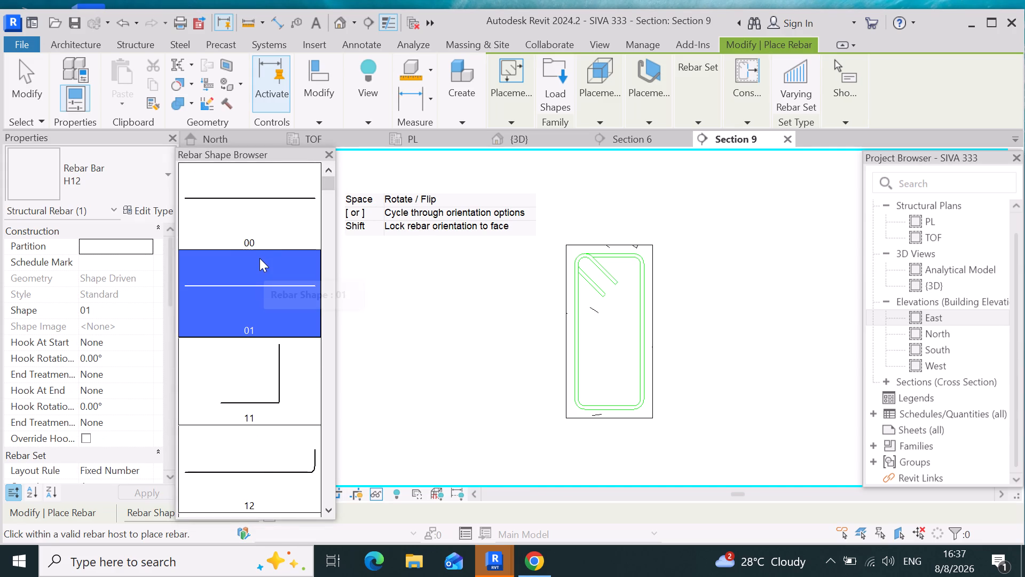
pyautogui.click(254, 192)
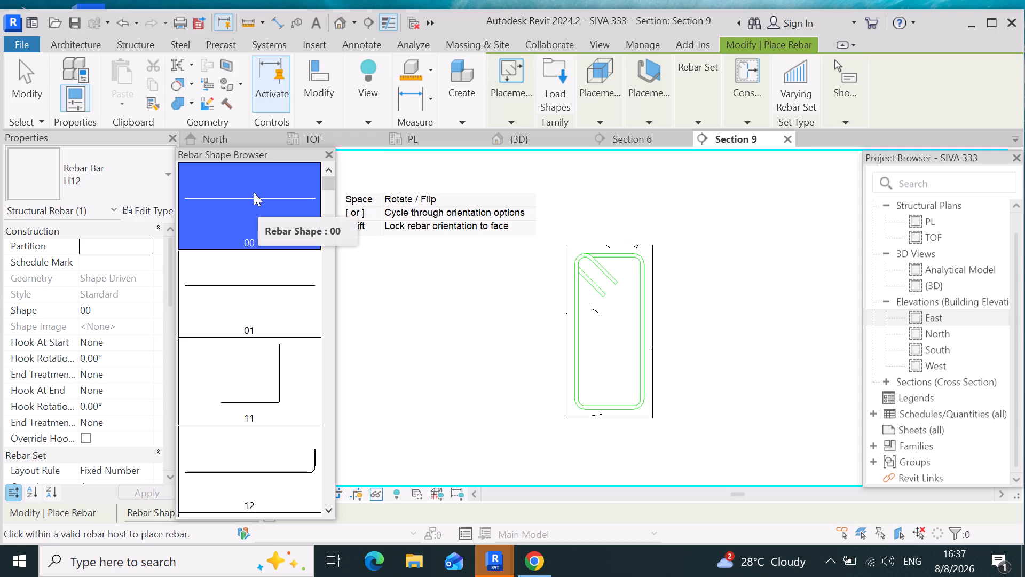
# Place two shape 00 bar sets on the current work plane, perpendicular to cover, along the left and right inner sides of the stirrup.
pyautogui.click(597, 119)
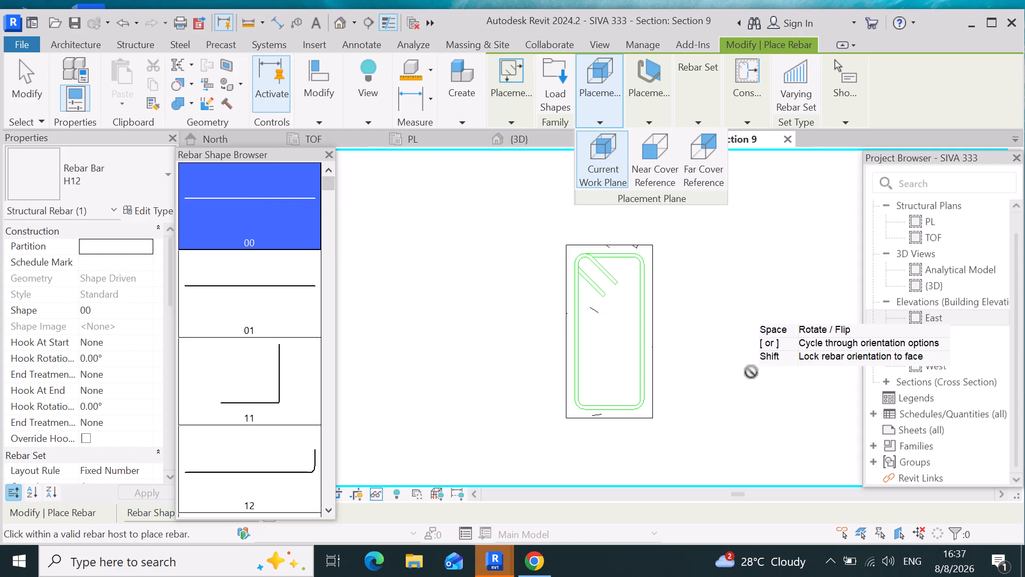
pyautogui.click(603, 122)
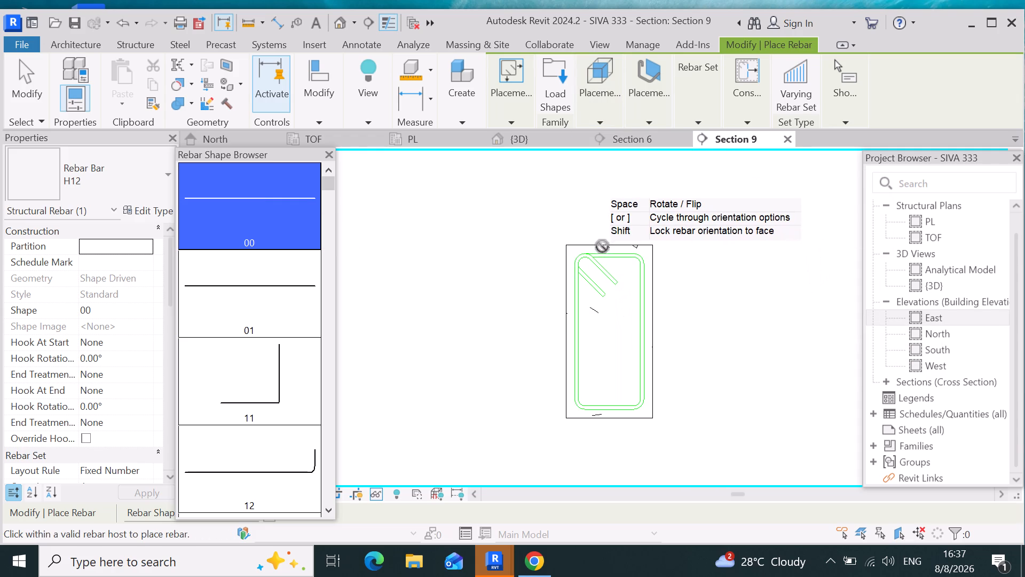
pyautogui.click(603, 118)
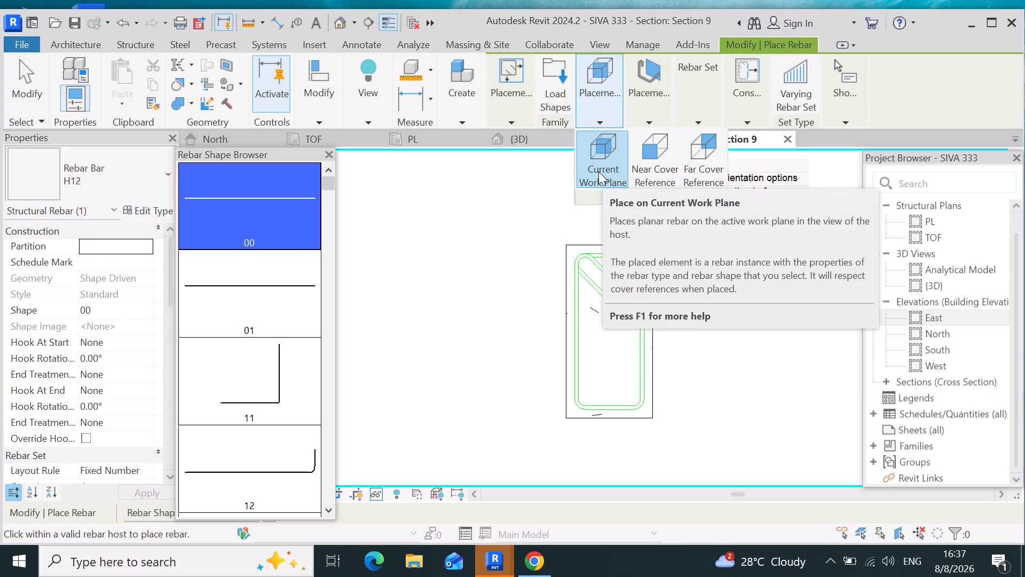
pyautogui.click(612, 153)
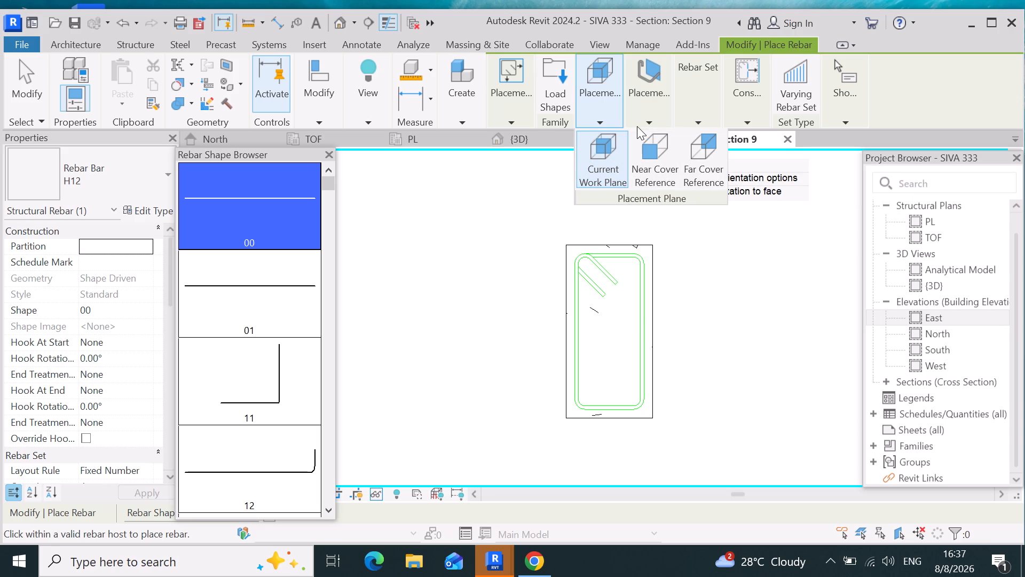
pyautogui.click(641, 120)
pyautogui.click(752, 144)
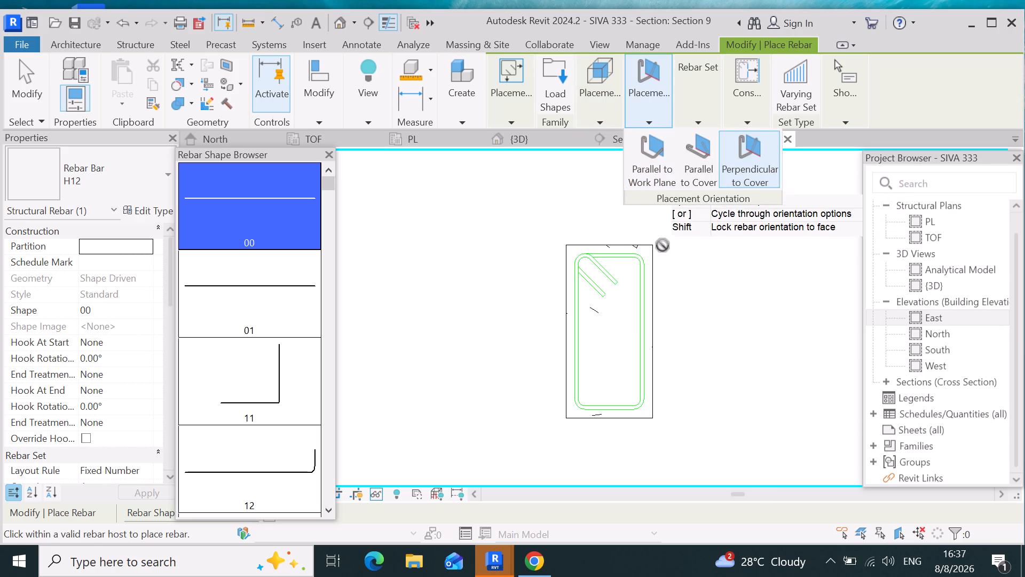
pyautogui.scroll(1, 589, 347)
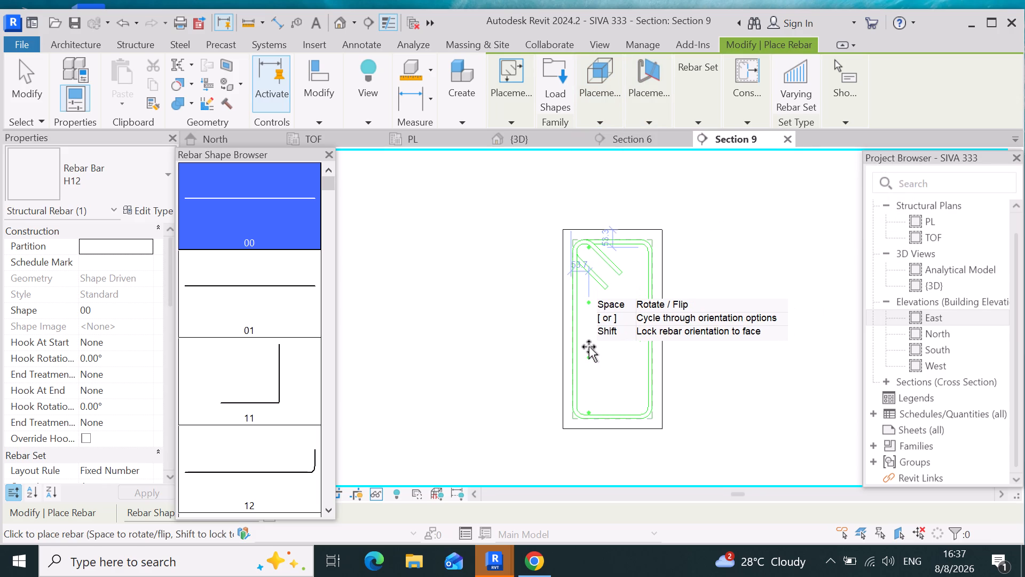
pyautogui.scroll(1, 589, 347)
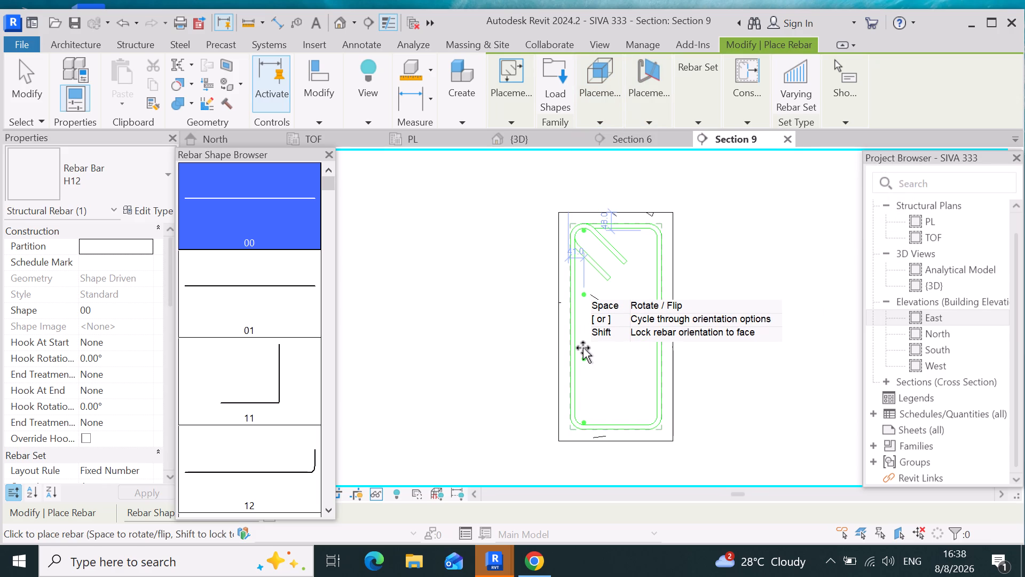
pyautogui.click(582, 348)
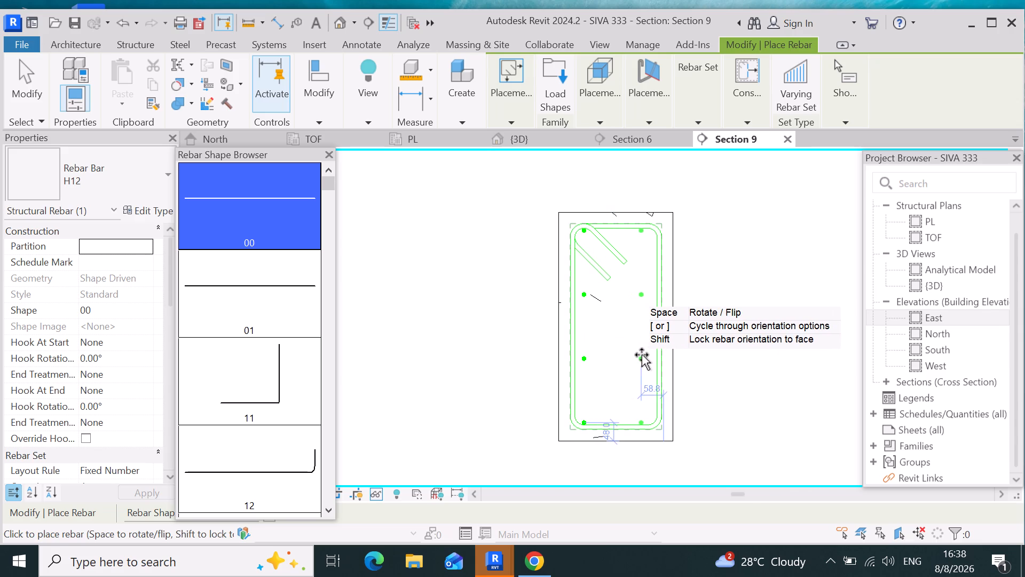
pyautogui.click(650, 358)
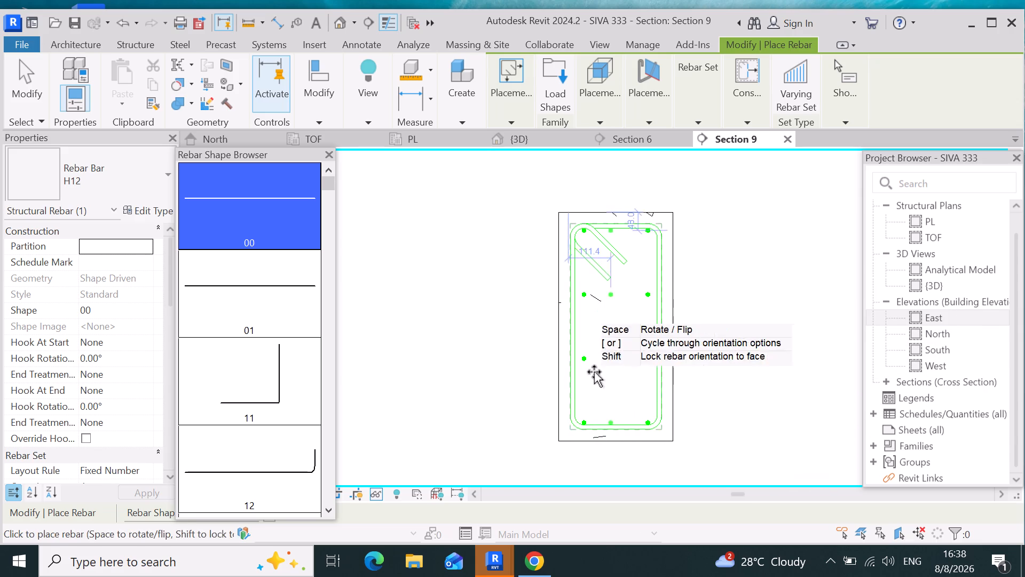
pyautogui.press('Escape')
pyautogui.press('Escape')
# Lower the topmost bar of both H12 bar sets slightly below the stirrup's upper bends, level with each other.
pyautogui.scroll(2, 608, 221)
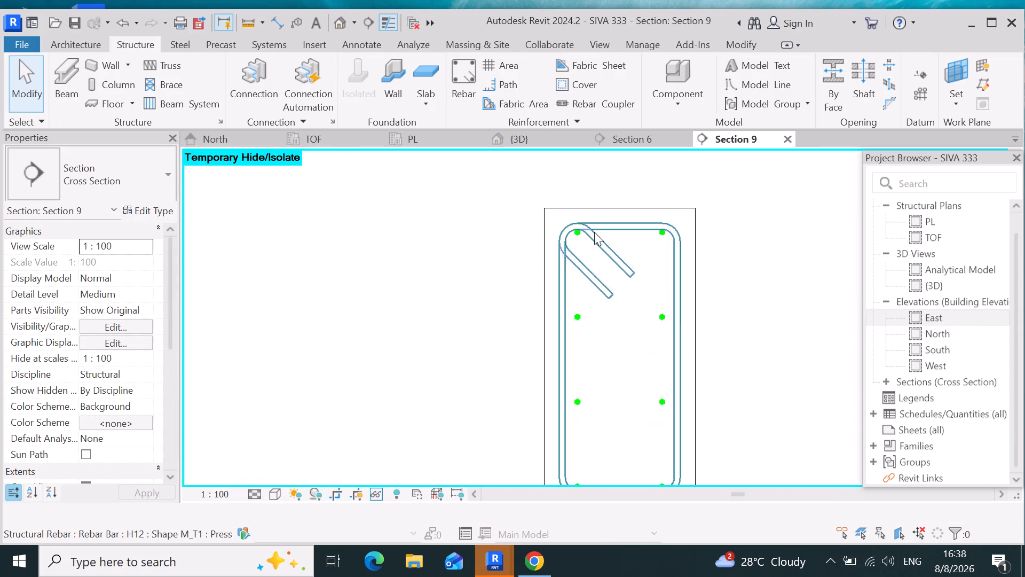
pyautogui.scroll(9, 594, 232)
pyautogui.click(537, 233)
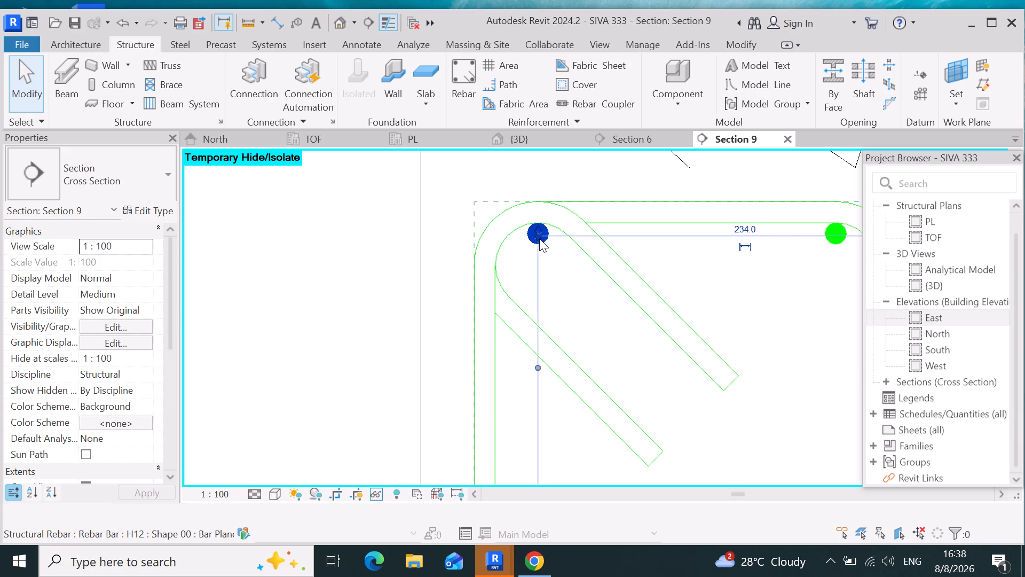
pyautogui.moveTo(537, 233); pyautogui.dragTo(531, 259)
pyautogui.click(531, 259)
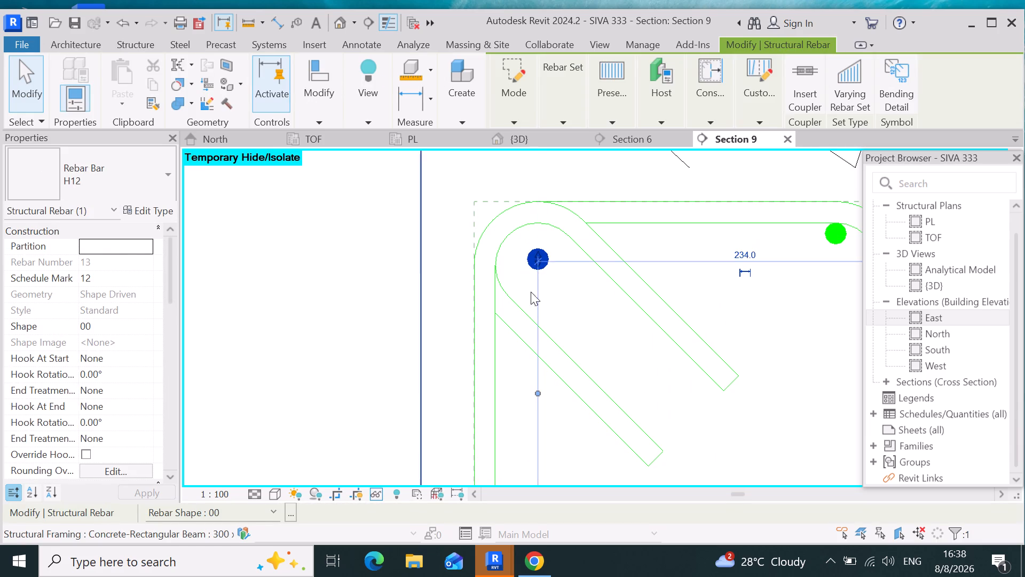
pyautogui.scroll(-3, 524, 290)
pyautogui.click(731, 250)
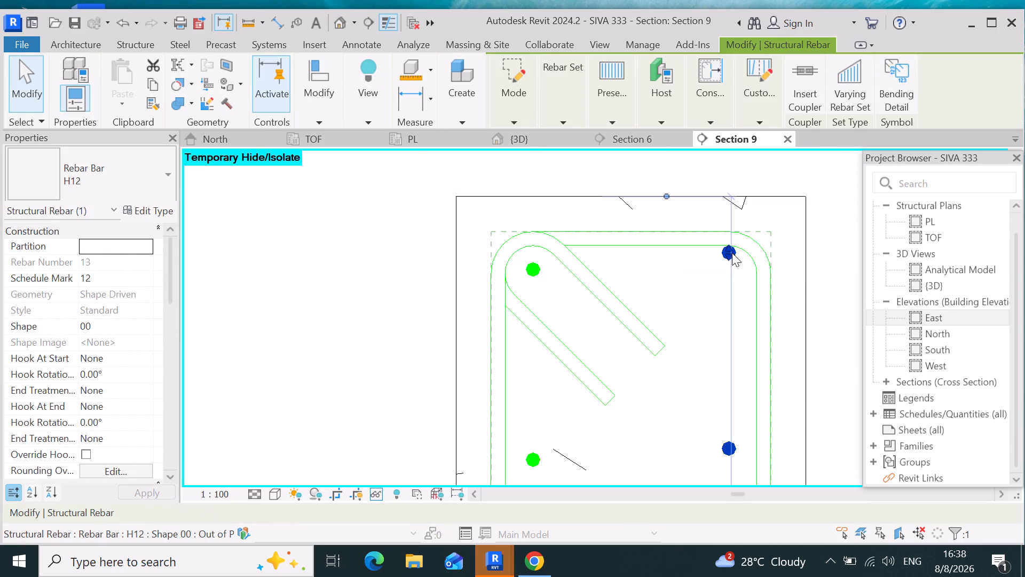
pyautogui.moveTo(729, 252); pyautogui.dragTo(727, 272)
pyautogui.click(727, 272)
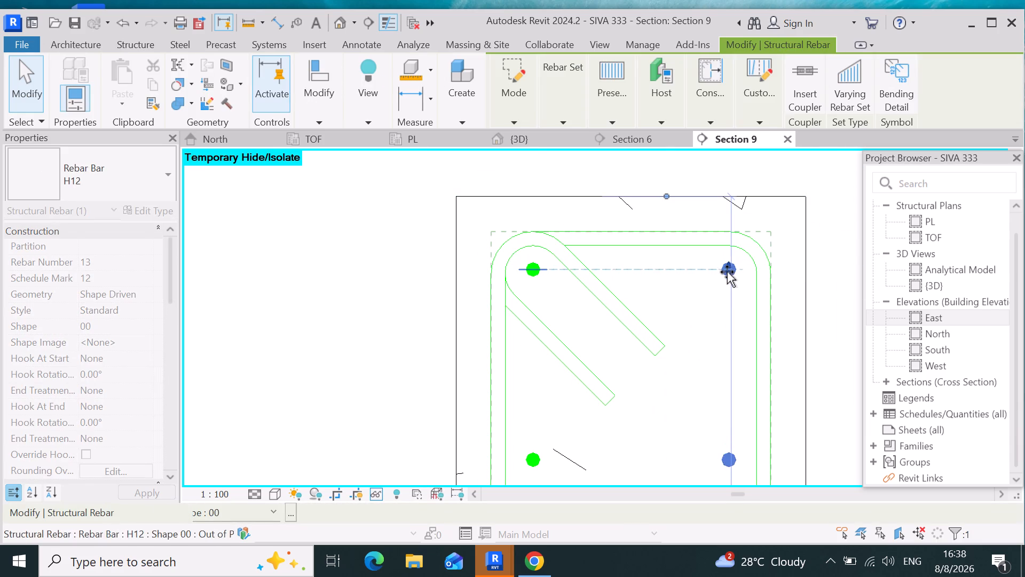
# Raise the lowest bar of the left-side H12 set slightly above the stirrup's bottom bend.
pyautogui.scroll(-8, 720, 279)
pyautogui.scroll(-4, 660, 370)
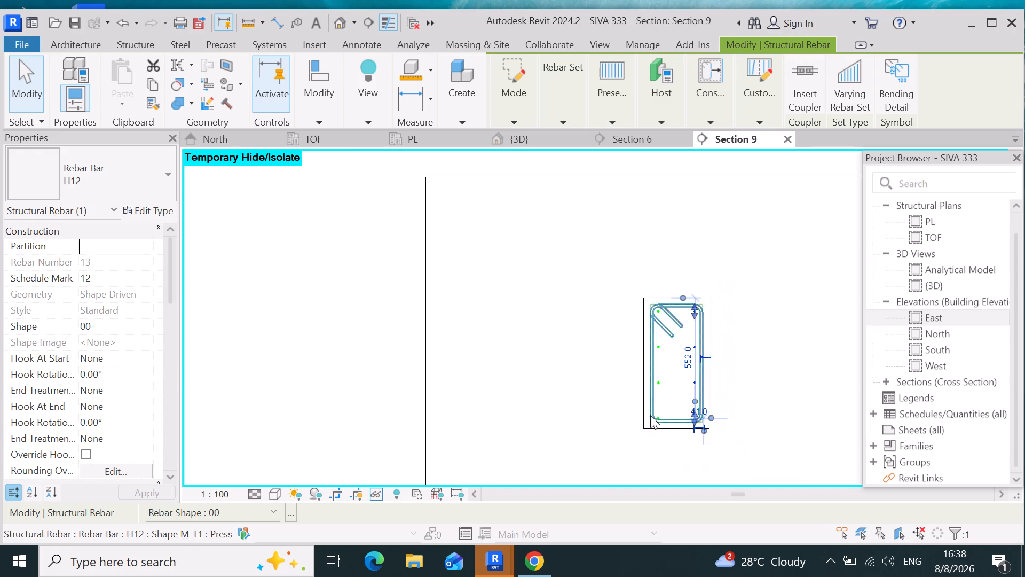
pyautogui.scroll(3, 650, 418)
pyautogui.scroll(6, 727, 448)
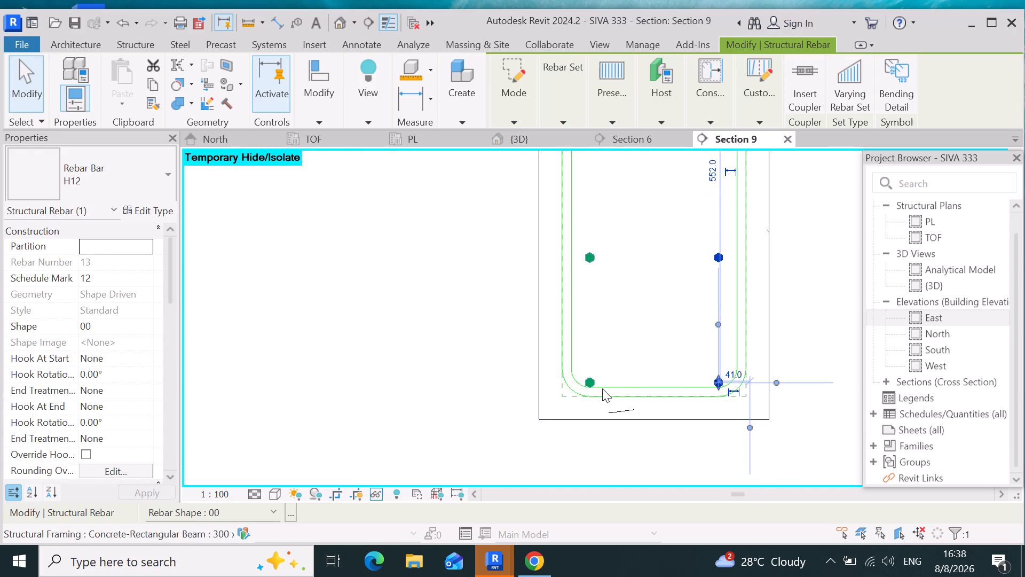
pyautogui.scroll(6, 596, 394)
pyautogui.click(580, 356)
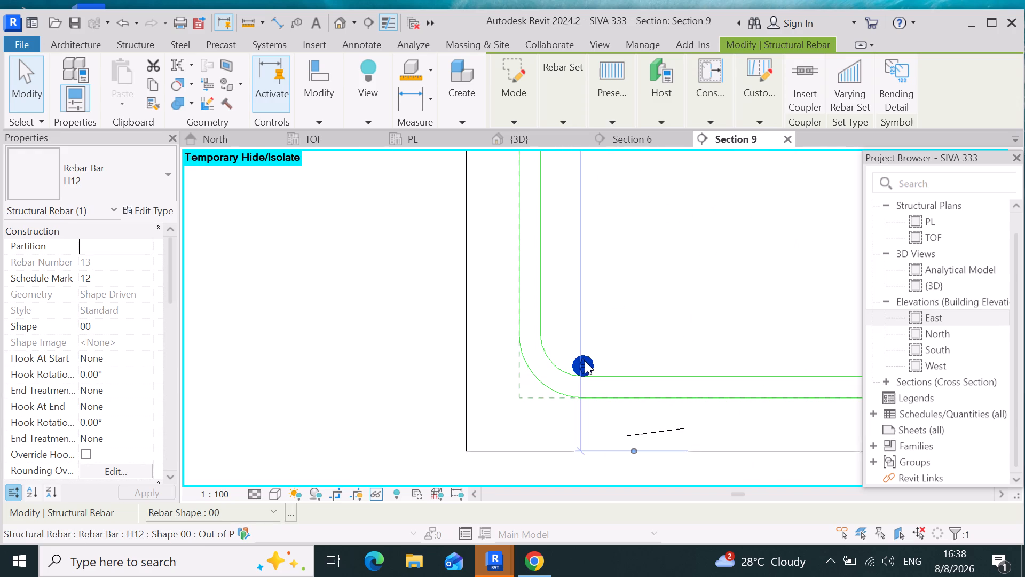
pyautogui.moveTo(585, 360); pyautogui.dragTo(578, 327)
pyautogui.click(578, 327)
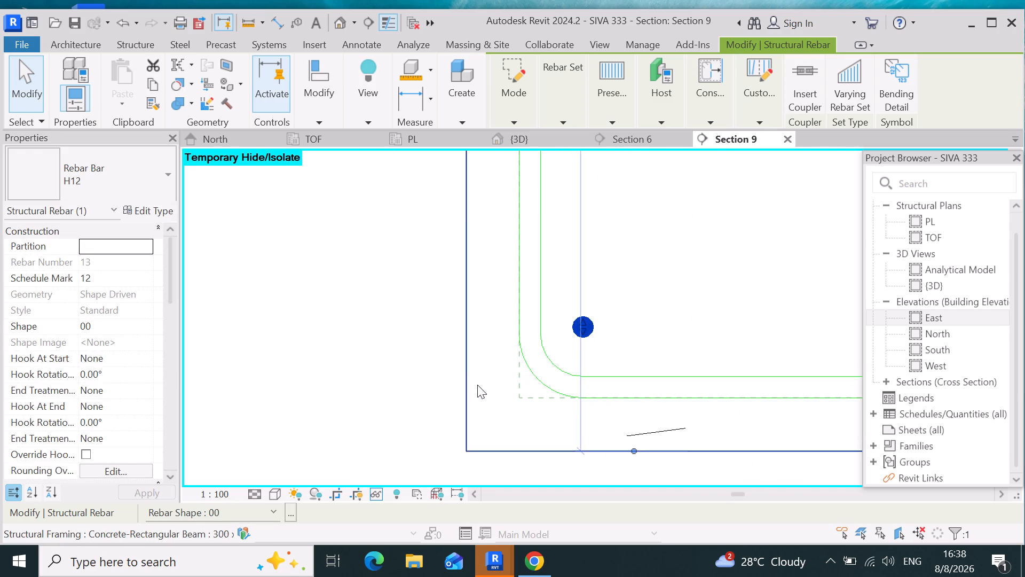
# Raise the lowest bar of the right-side H12 set level with the left one, about 70 mm above the beam's bottom face.
pyautogui.scroll(-6, 478, 383)
pyautogui.scroll(3, 574, 376)
pyautogui.scroll(3, 669, 394)
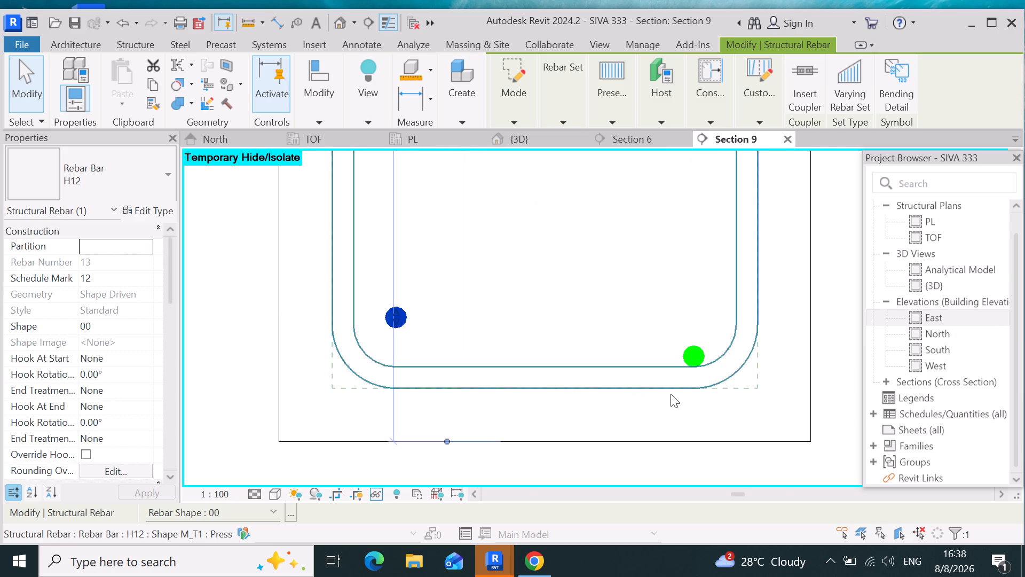
pyautogui.scroll(3, 671, 394)
pyautogui.click(695, 334)
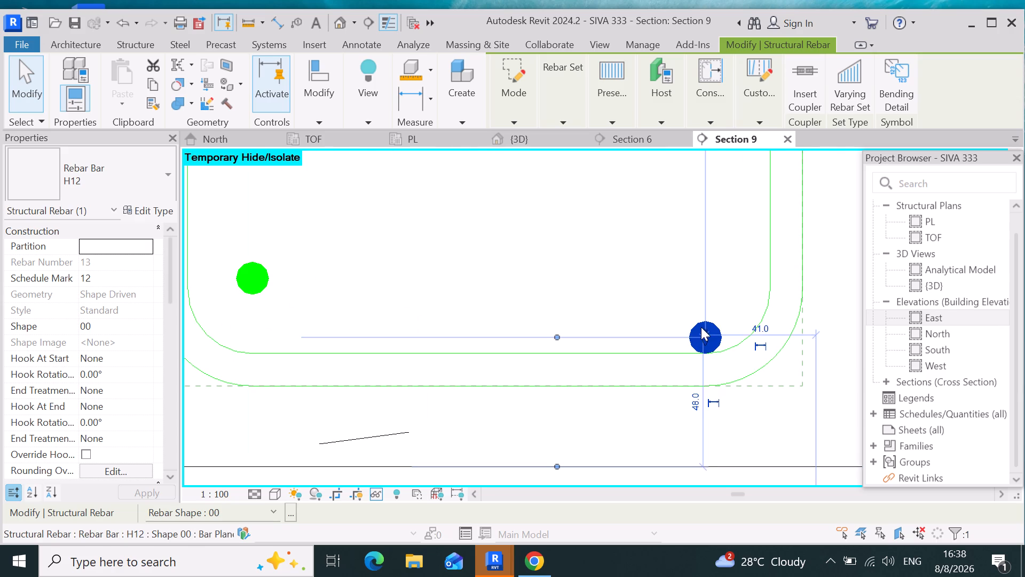
pyautogui.moveTo(701, 327); pyautogui.dragTo(723, 283)
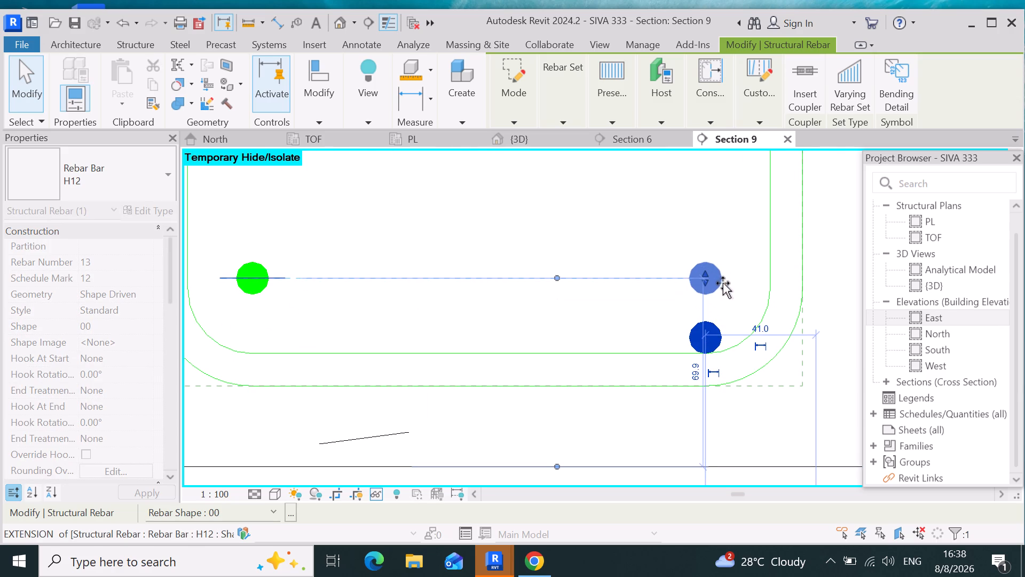
pyautogui.moveTo(723, 283); pyautogui.dragTo(727, 276)
pyautogui.scroll(-4, 749, 316)
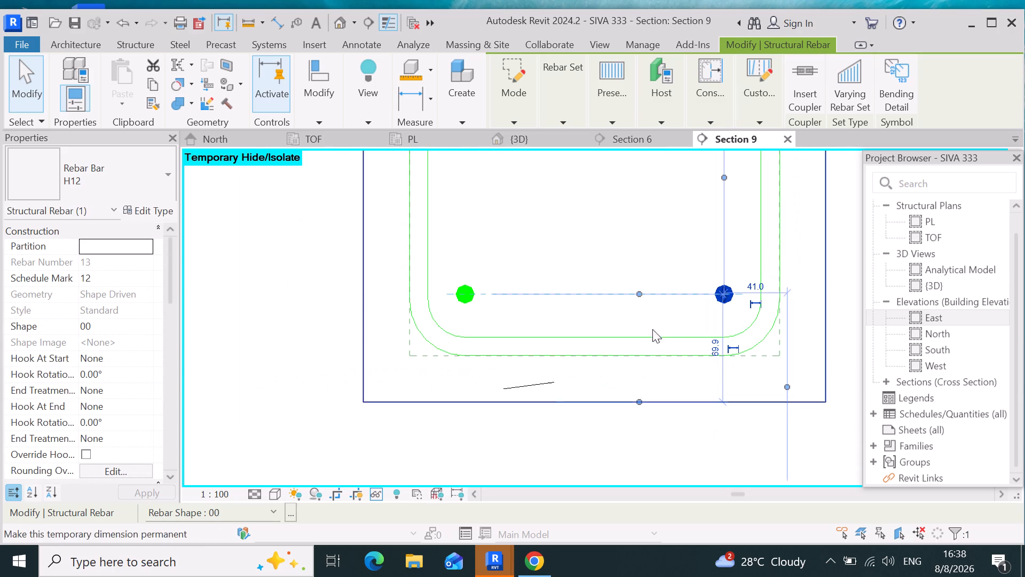
pyautogui.scroll(-4, 547, 343)
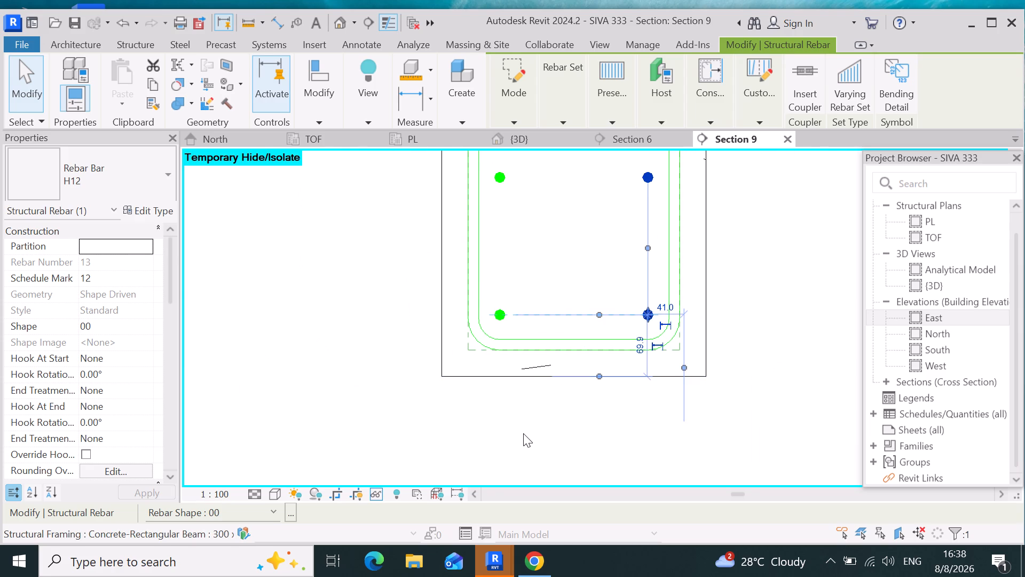
pyautogui.click(523, 433)
# Change the visual style of the Section 9 view.
pyautogui.click(267, 497)
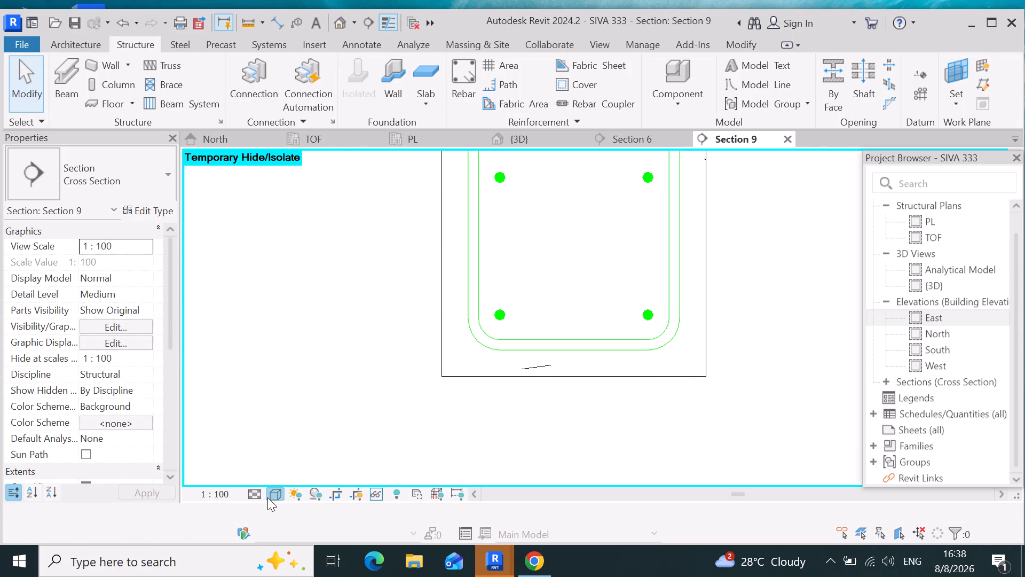
pyautogui.click(362, 401)
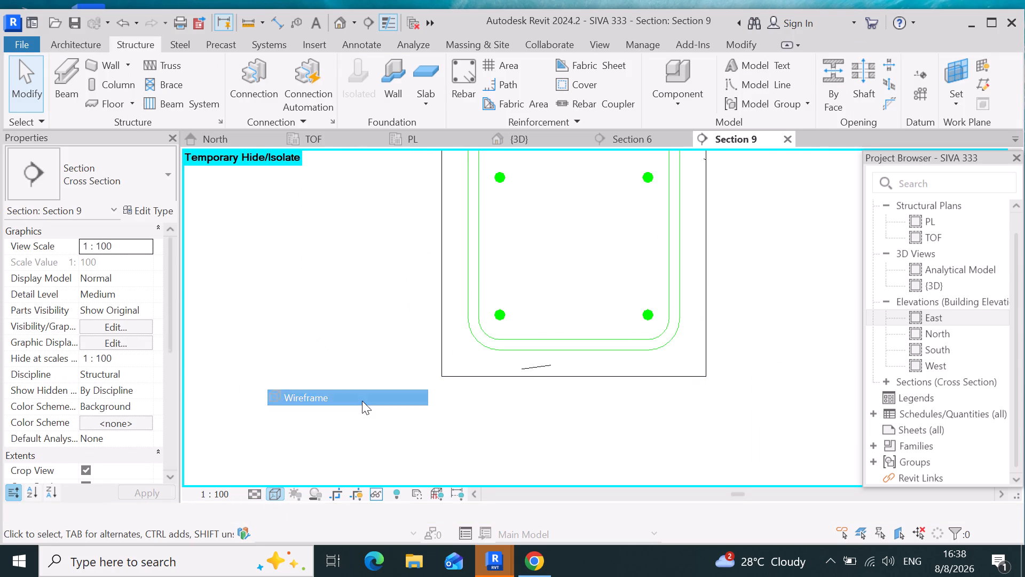
# In the {3D} view, set the Section 9 beam's M_T1 stirrup set to the Maximum Spacing layout rule with 150 mm spacing.
pyautogui.click(534, 140)
pyautogui.scroll(3, 624, 456)
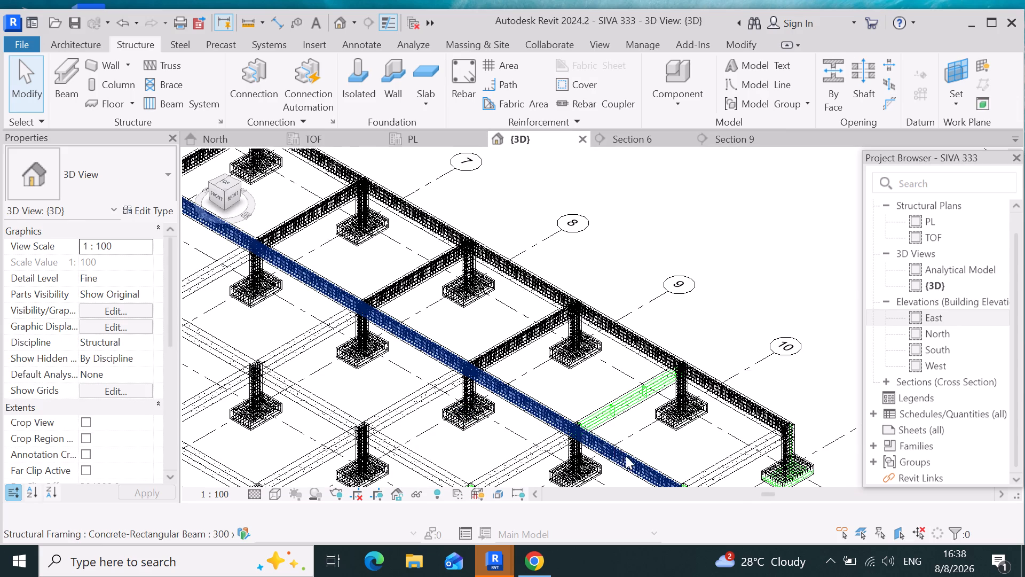
pyautogui.scroll(7, 601, 411)
pyautogui.scroll(5, 626, 342)
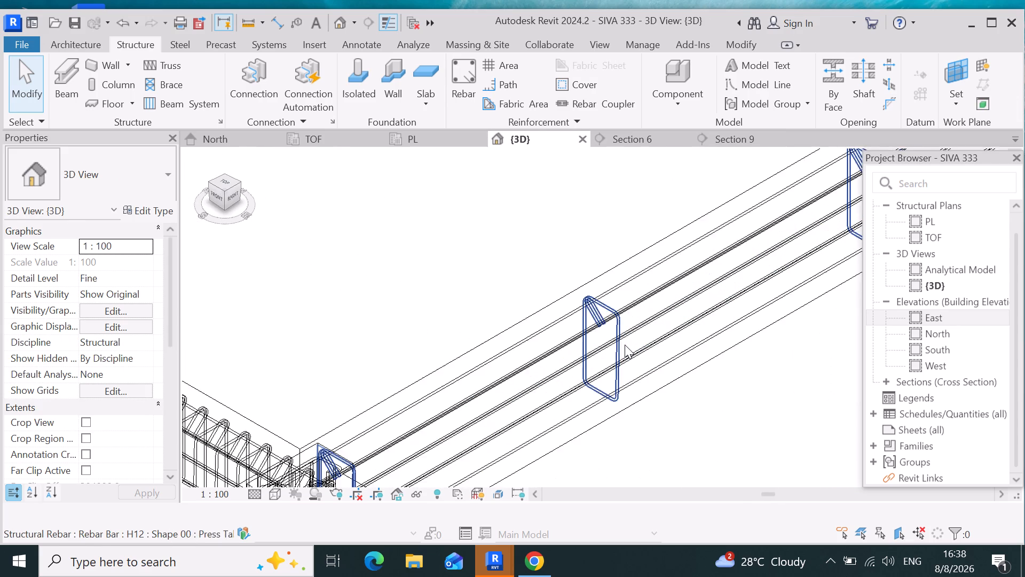
pyautogui.scroll(3, 625, 345)
pyautogui.click(596, 283)
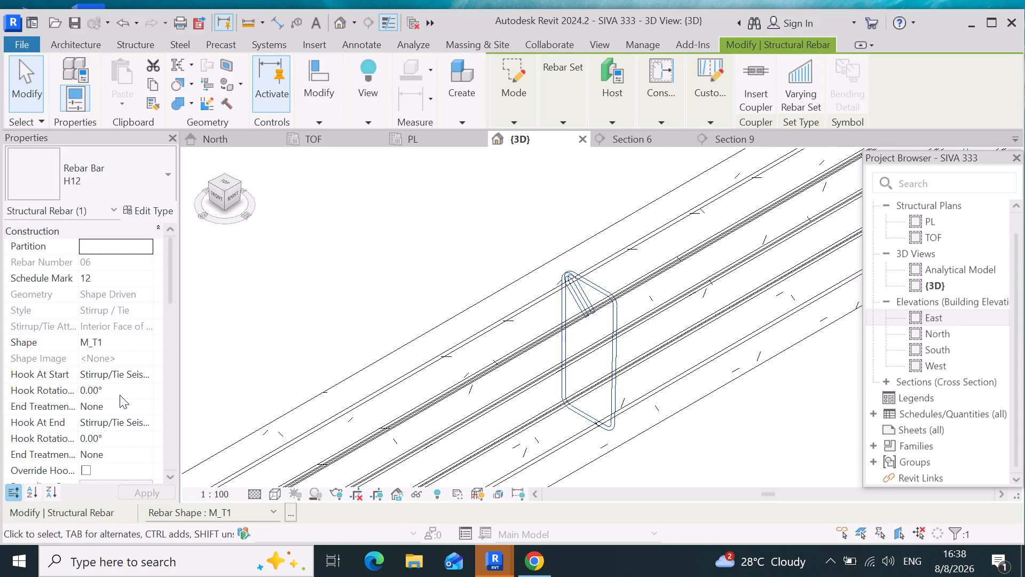
pyautogui.scroll(-4, 120, 394)
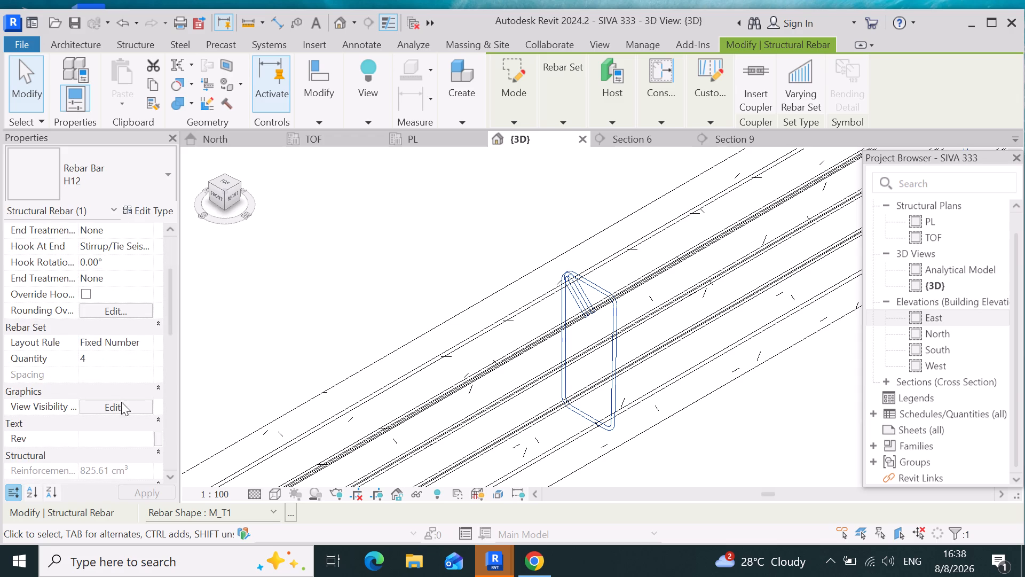
pyautogui.click(144, 342)
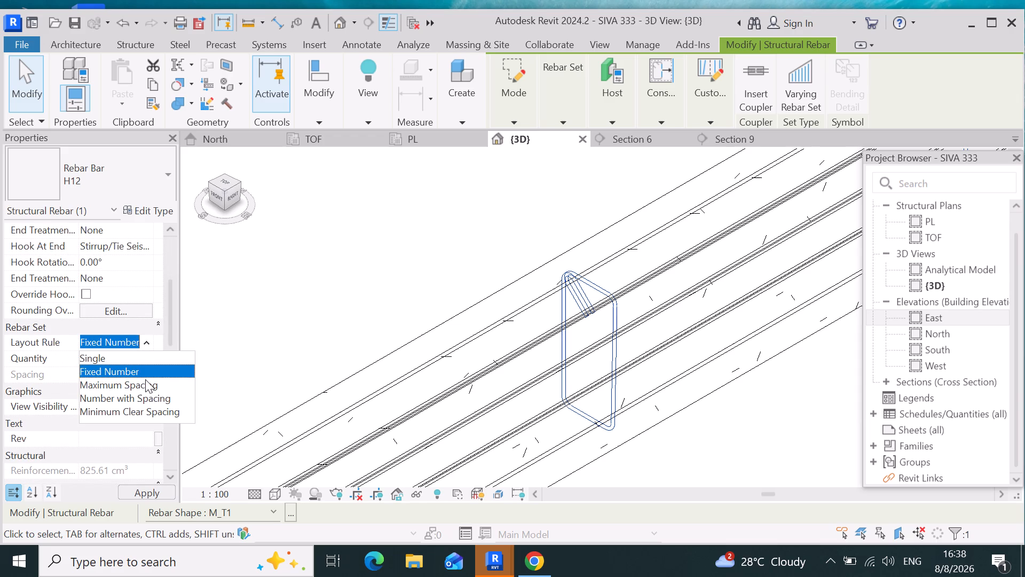
pyautogui.doubleClick(141, 391)
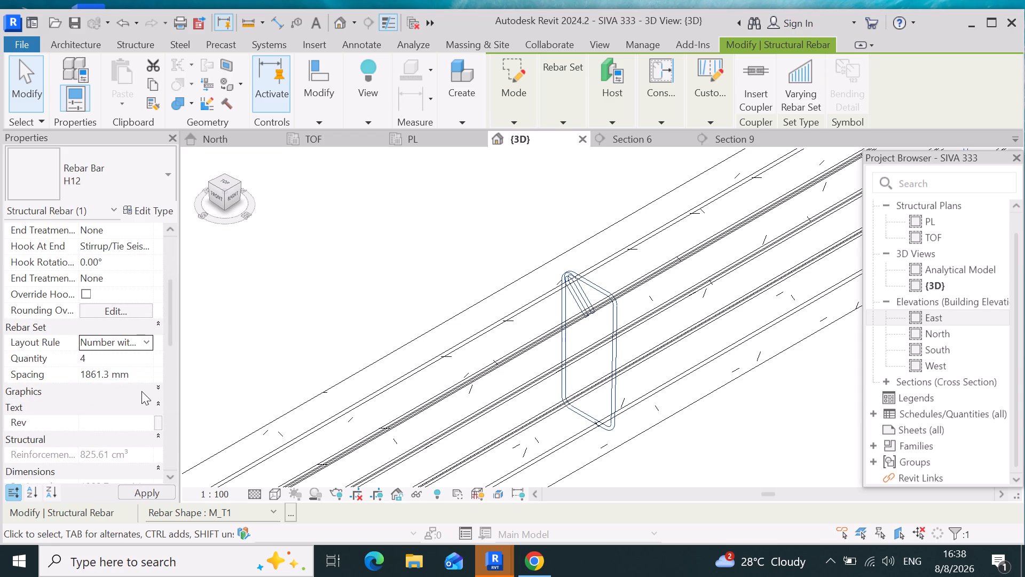
pyautogui.click(145, 338)
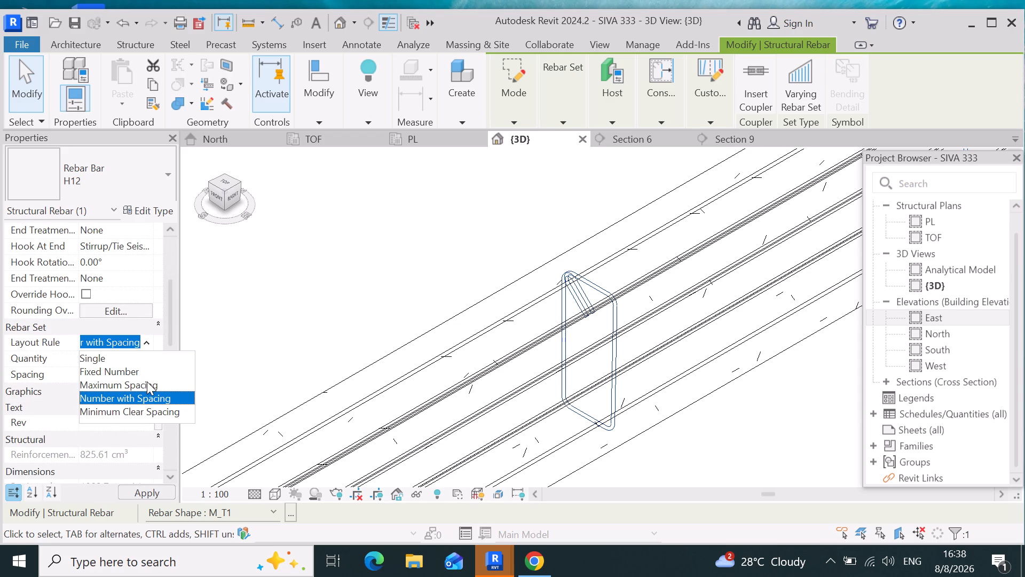
pyautogui.click(147, 381)
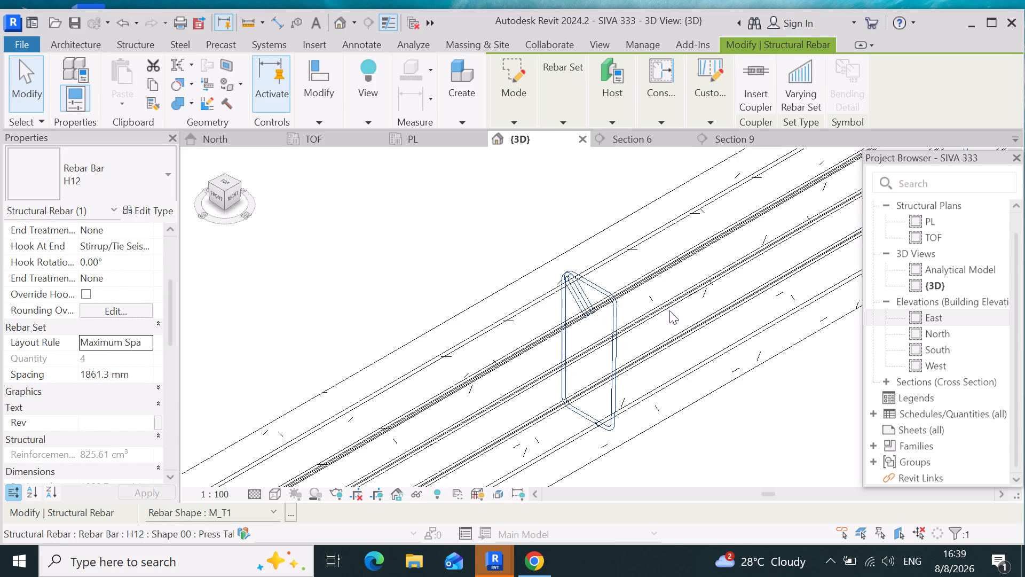
pyautogui.click(132, 371)
pyautogui.press('BackSpace')
pyautogui.press('BackSpace')
pyautogui.press('BackSpace')
pyautogui.press('BackSpace')
pyautogui.press('BackSpace')
pyautogui.press('BackSpace')
pyautogui.press('BackSpace')
pyautogui.press('BackSpace')
pyautogui.press('BackSpace')
pyautogui.press('BackSpace')
pyautogui.press('BackSpace')
pyautogui.press('BackSpace')
pyautogui.press('BackSpace')
pyautogui.press('BackSpace')
pyautogui.press('BackSpace')
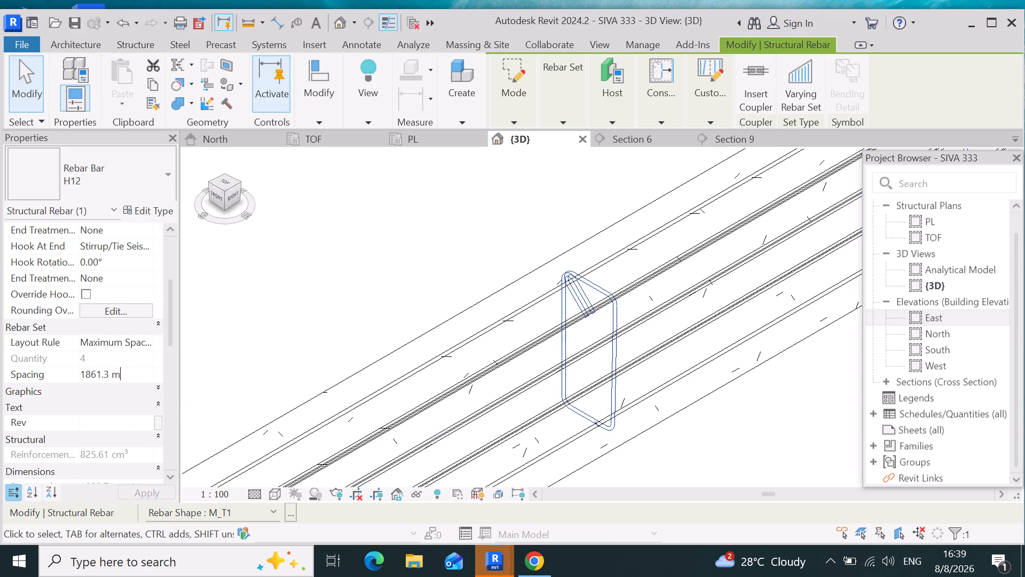
pyautogui.write('15')
pyautogui.press('0')
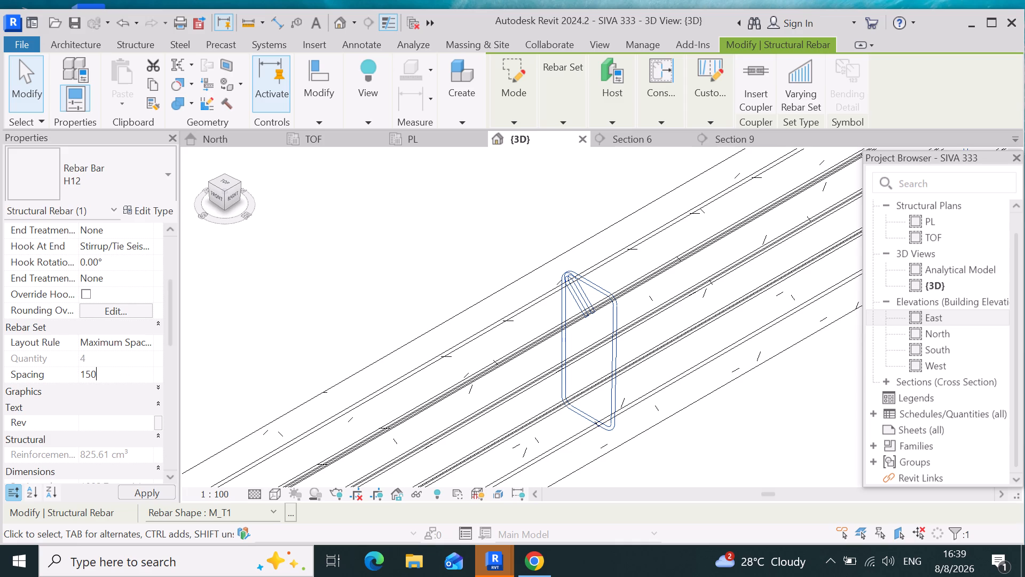
pyautogui.press('Return')
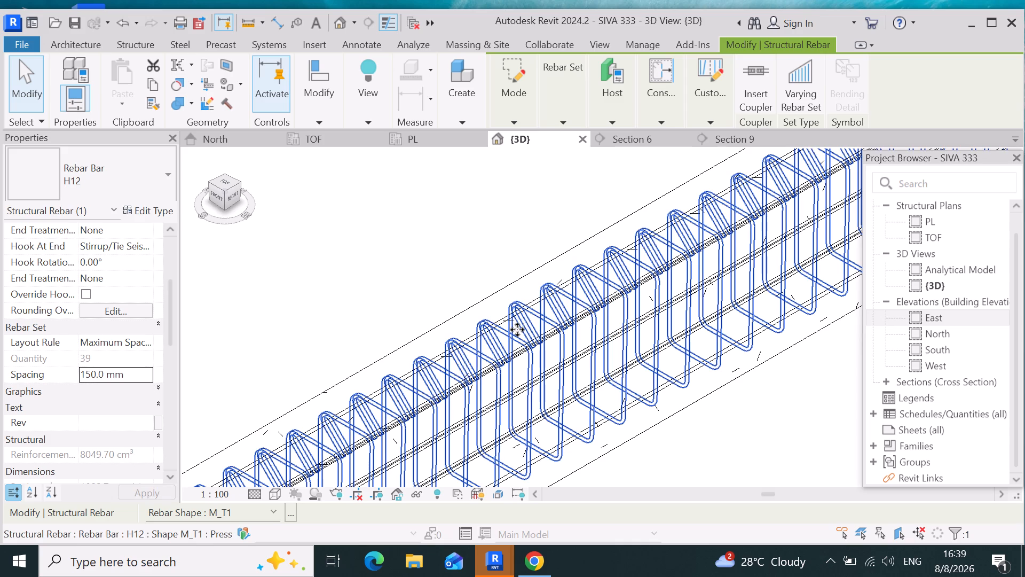
# Set the beam's M_T1 stirrup set to show unobscured in the {3D} view through its view visibility states.
pyautogui.click(517, 330)
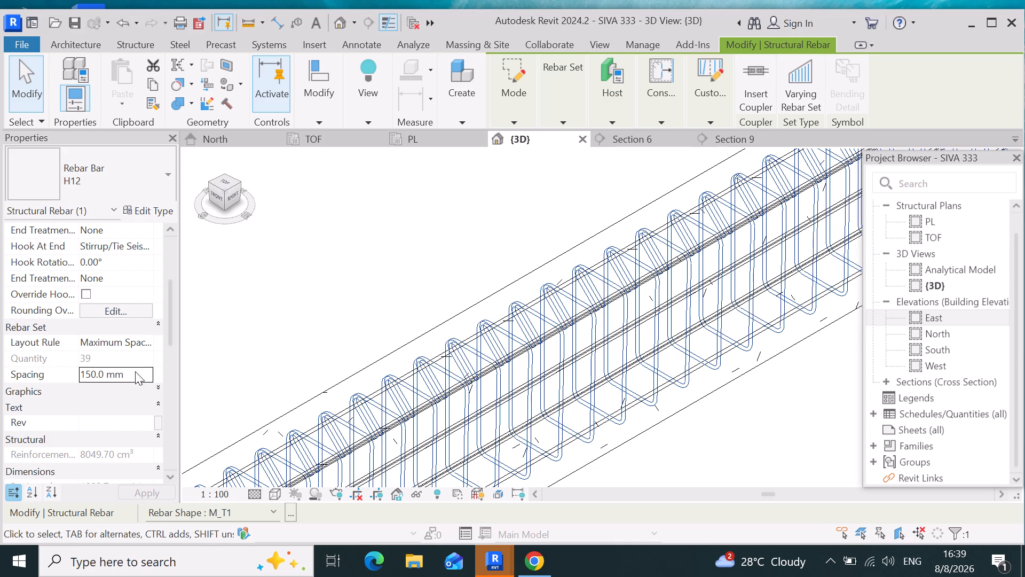
pyautogui.scroll(-3, 97, 399)
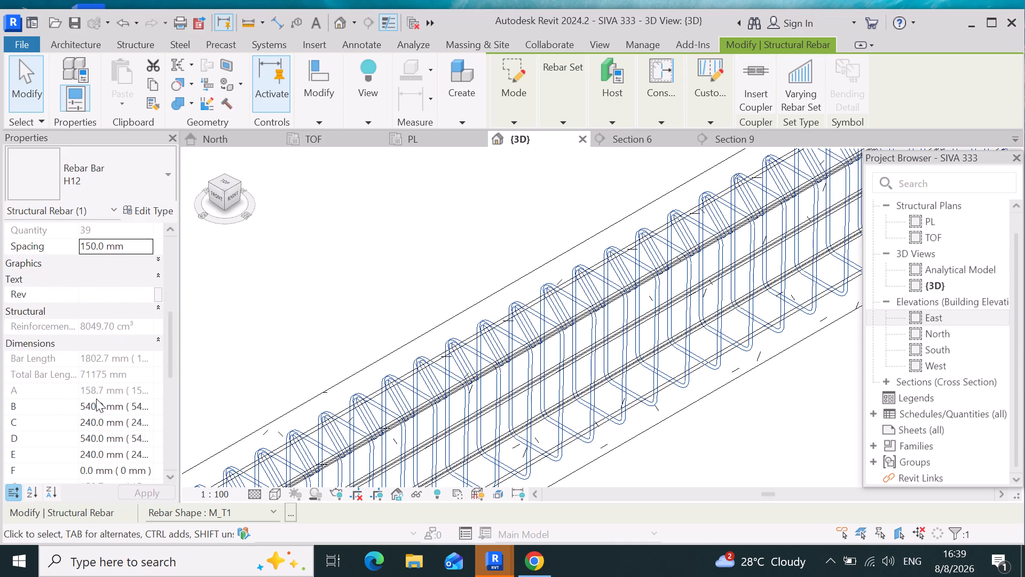
pyautogui.click(154, 260)
pyautogui.click(159, 256)
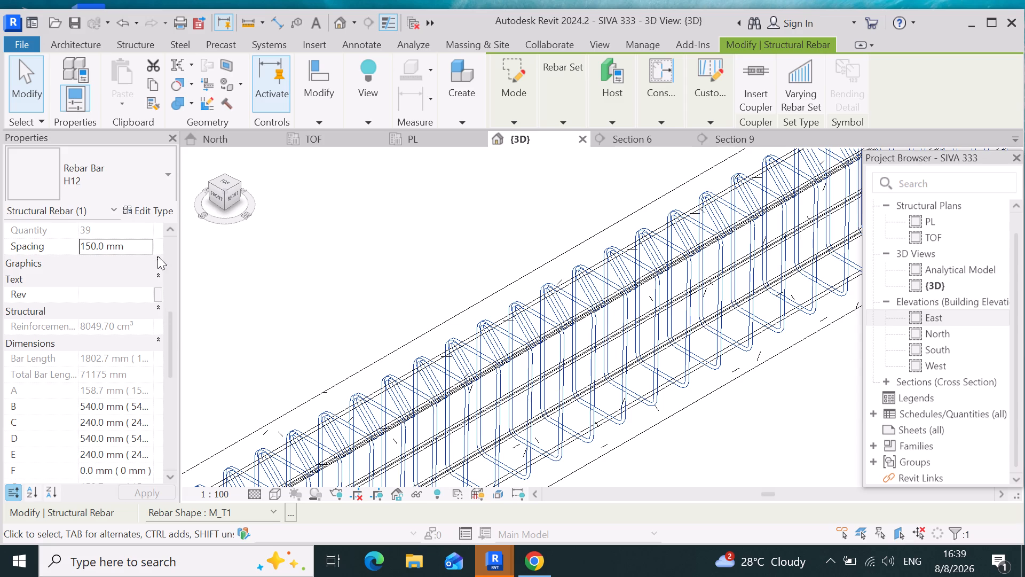
pyautogui.click(141, 277)
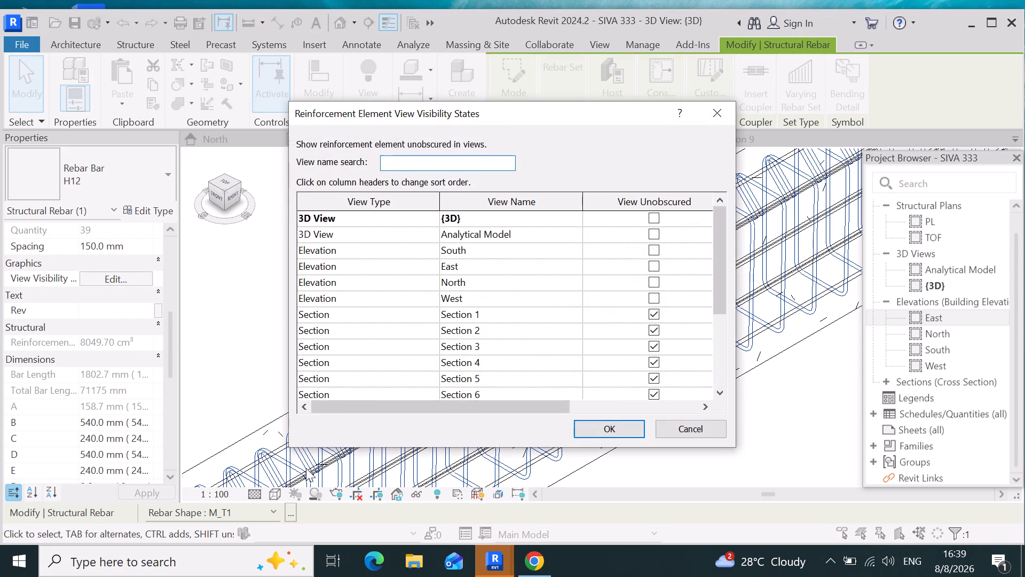
pyautogui.click(649, 219)
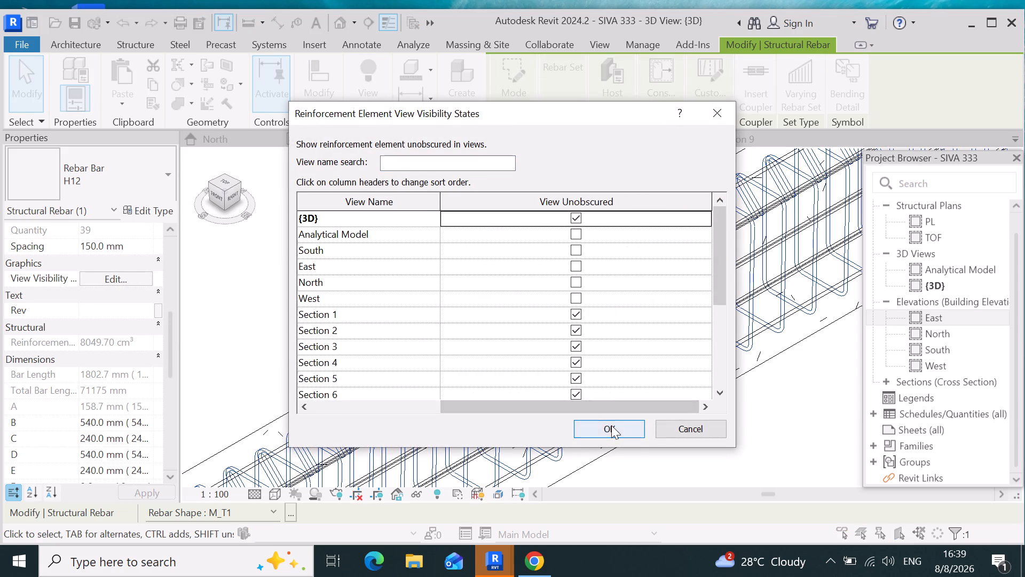
pyautogui.click(611, 426)
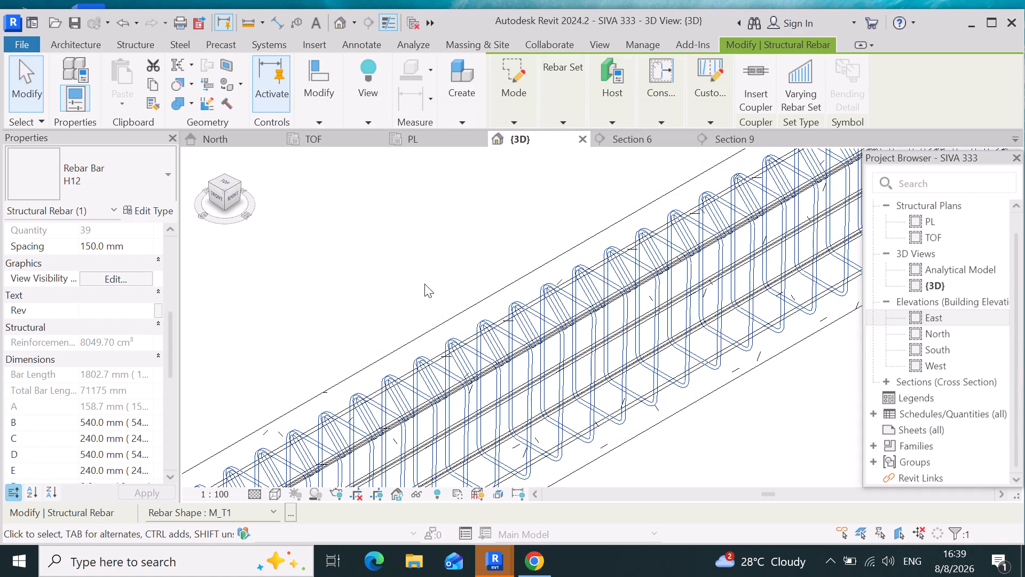
# Set the {3D} view's detail level to Fine.
pyautogui.click(258, 492)
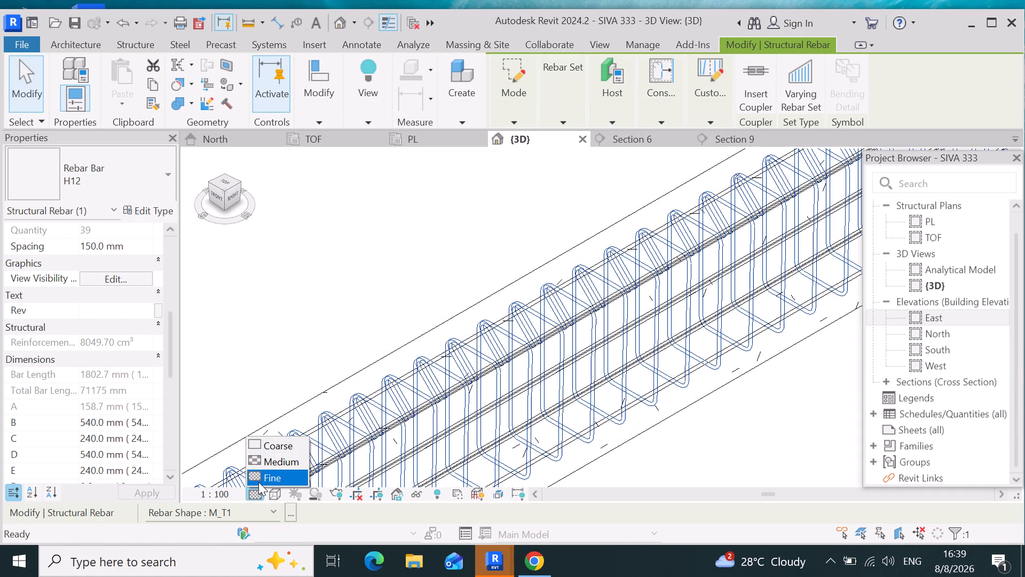
pyautogui.click(258, 482)
# Set one of the beam's straight H12 bar sets to show unobscured in the {3D} view.
pyautogui.click(513, 430)
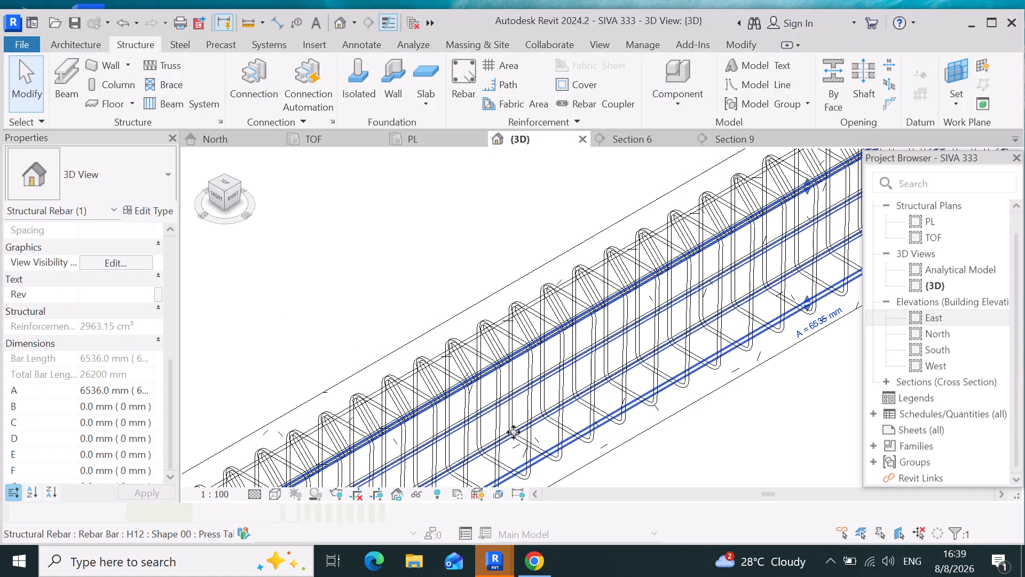
pyautogui.click(123, 264)
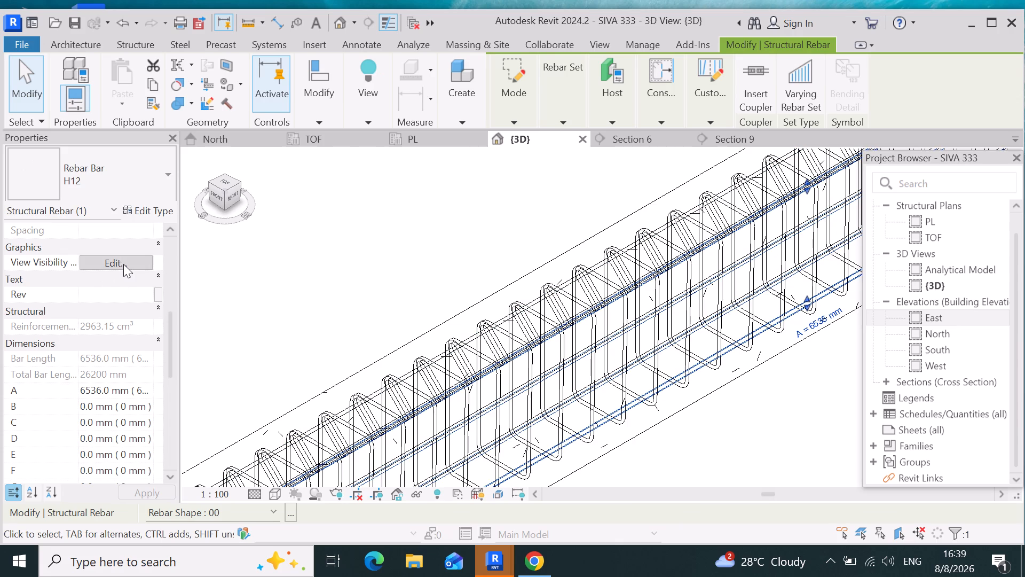
pyautogui.click(651, 217)
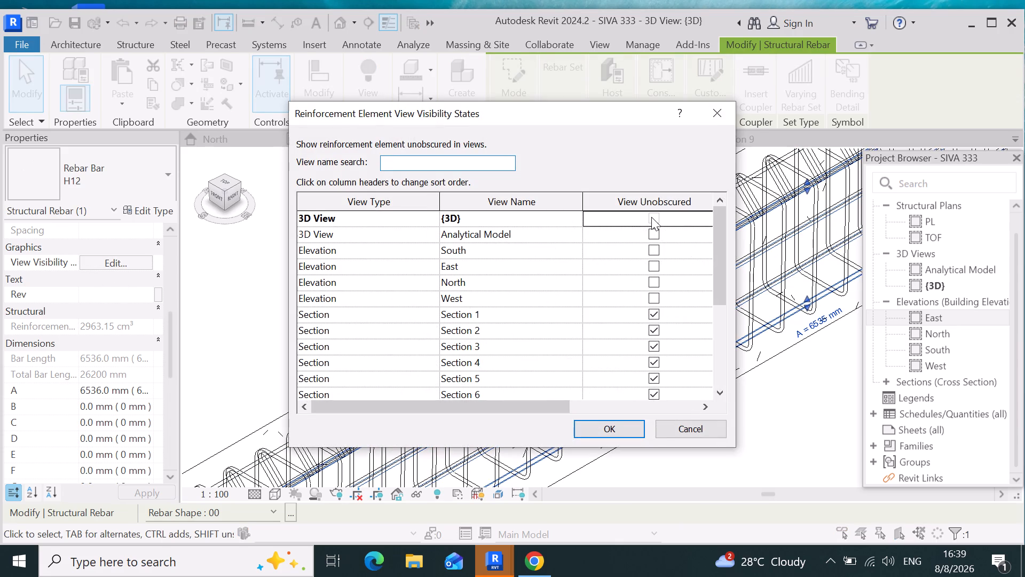
pyautogui.click(623, 432)
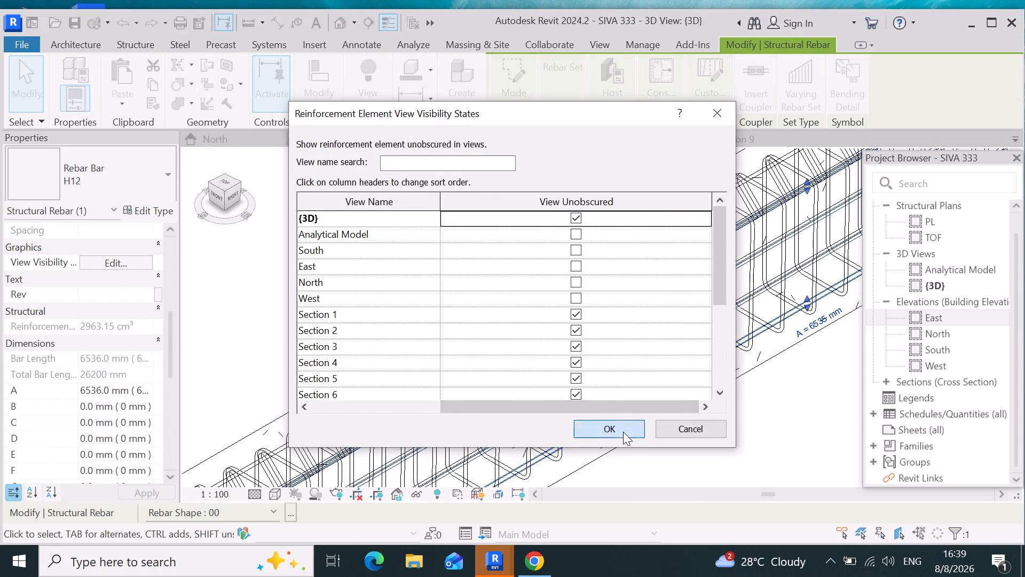
# Examine the beam's stirrup spacing and straight H12 bars up close in the PL structural plan.
pyautogui.scroll(-9, 611, 396)
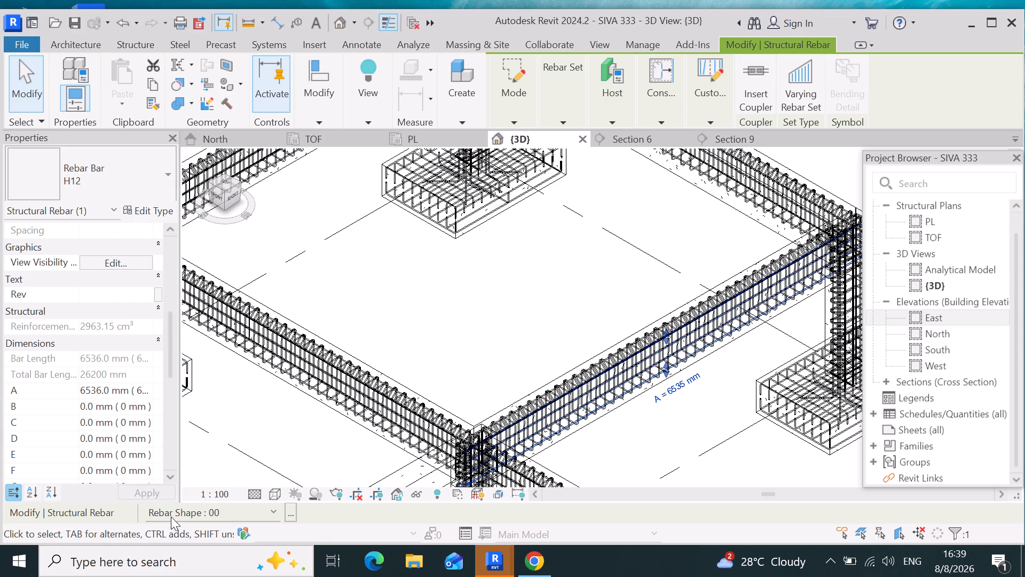
pyautogui.click(417, 134)
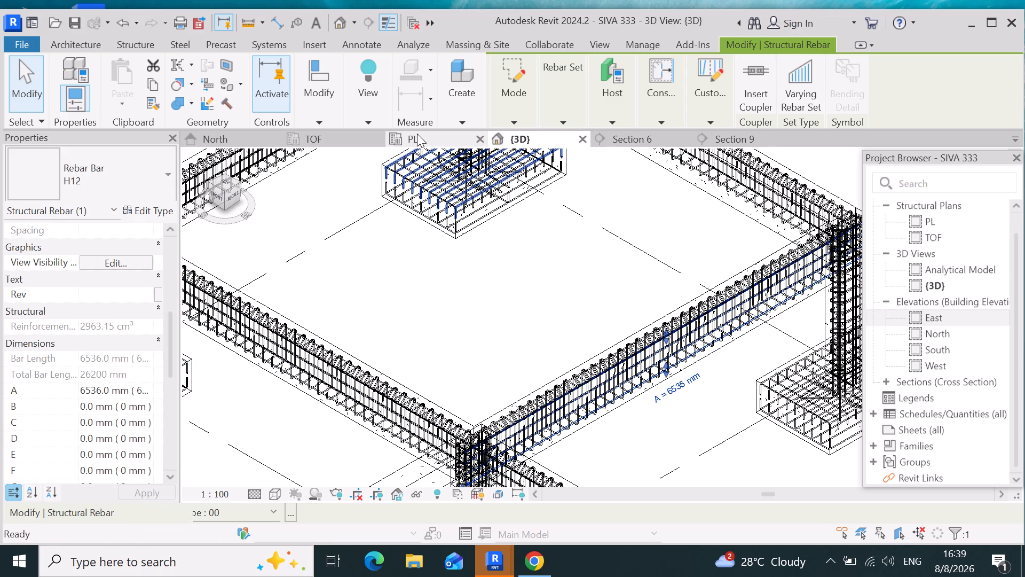
pyautogui.scroll(-5, 486, 332)
pyautogui.scroll(3, 683, 380)
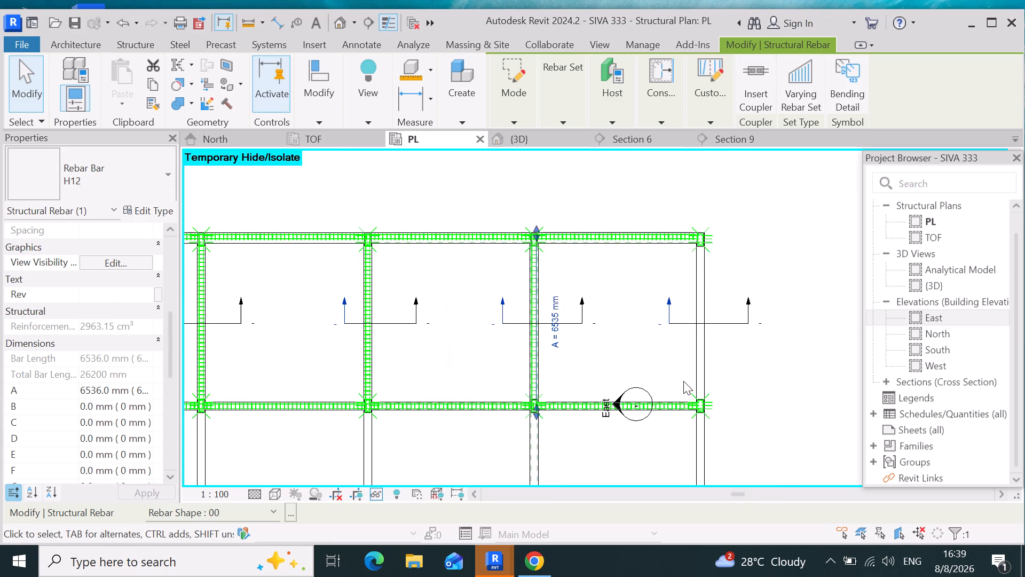
pyautogui.scroll(10, 518, 321)
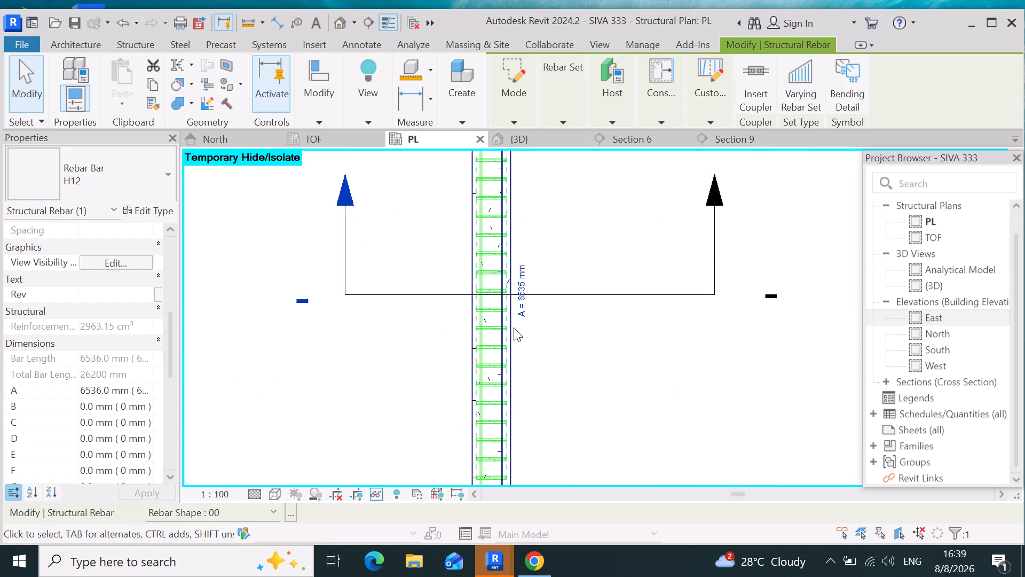
pyautogui.scroll(12, 509, 322)
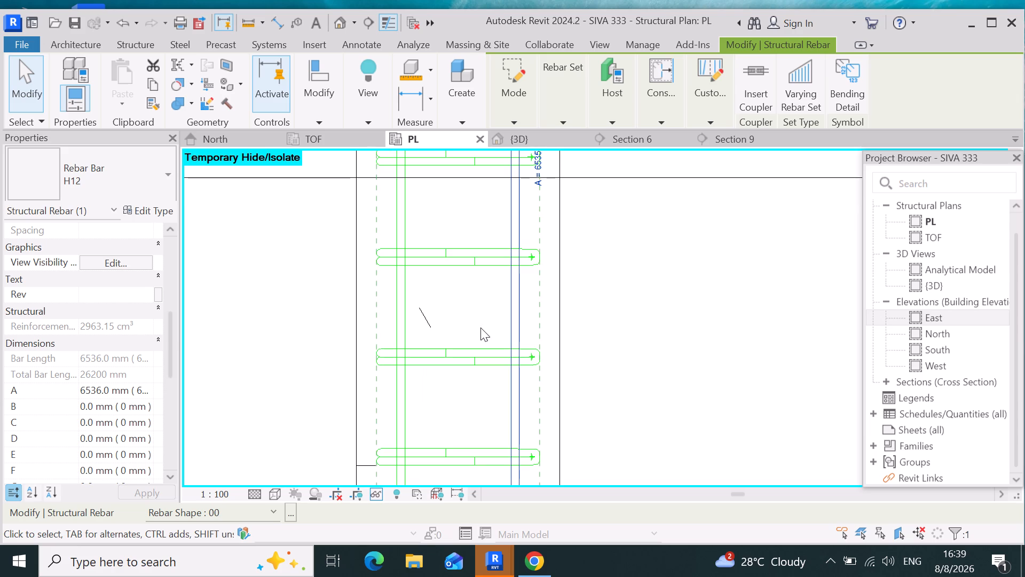
pyautogui.scroll(-7, 480, 328)
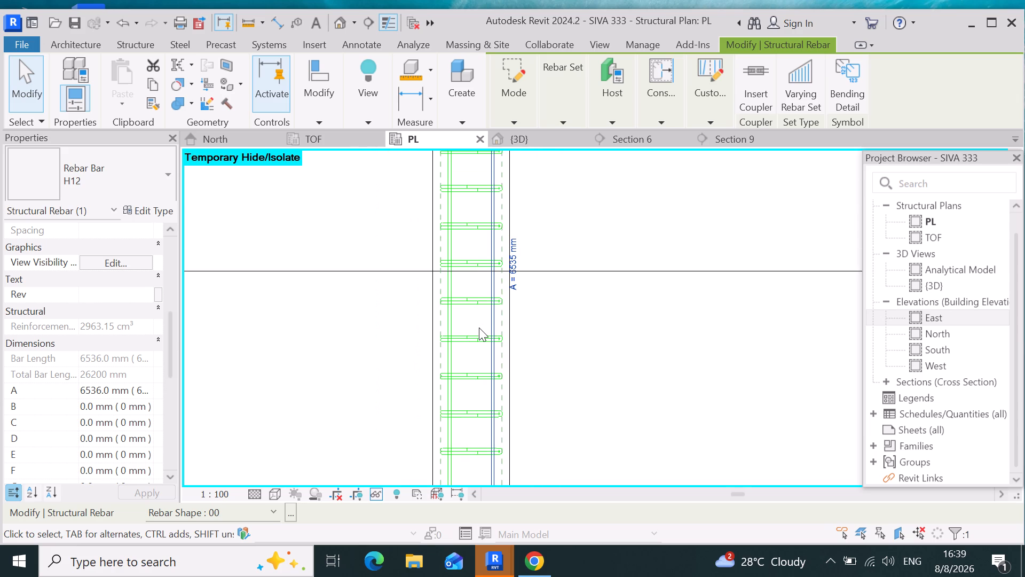
# Return to the {3D} view and check the view visibility states of the beam's straight H12 bar set.
pyautogui.click(524, 135)
pyautogui.scroll(3, 603, 448)
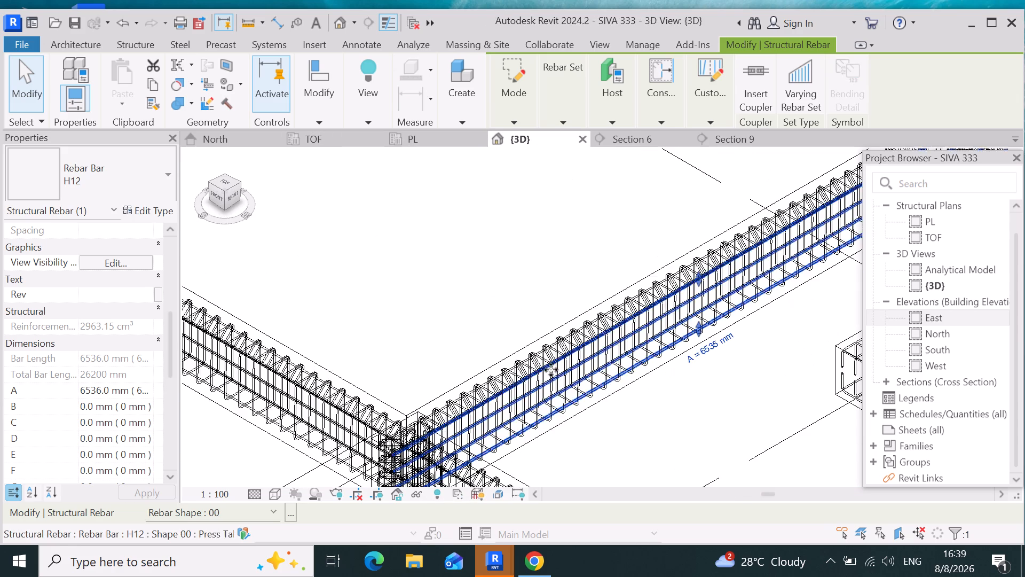
pyautogui.scroll(12, 551, 369)
pyautogui.scroll(-5, 549, 363)
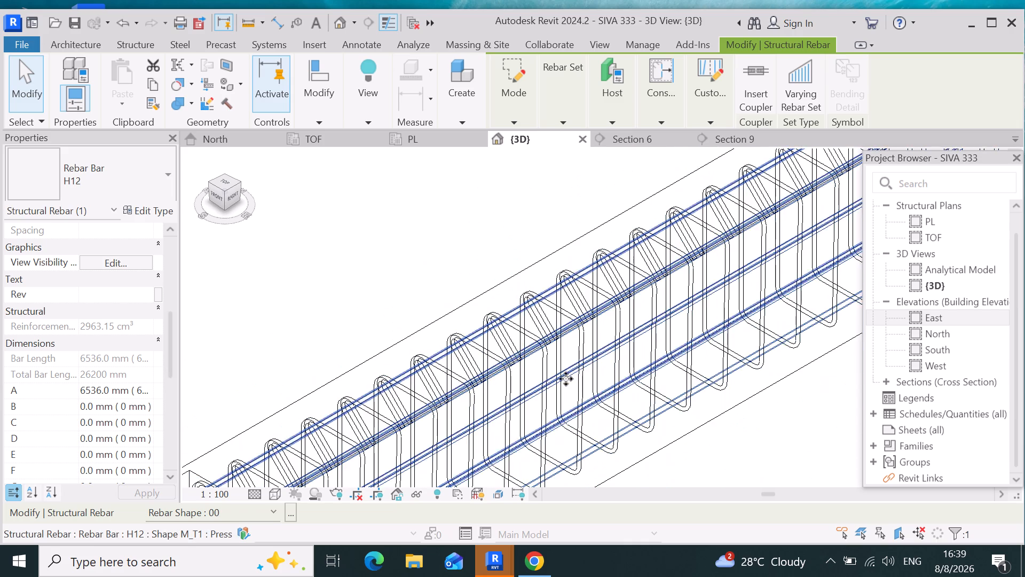
pyautogui.click(569, 336)
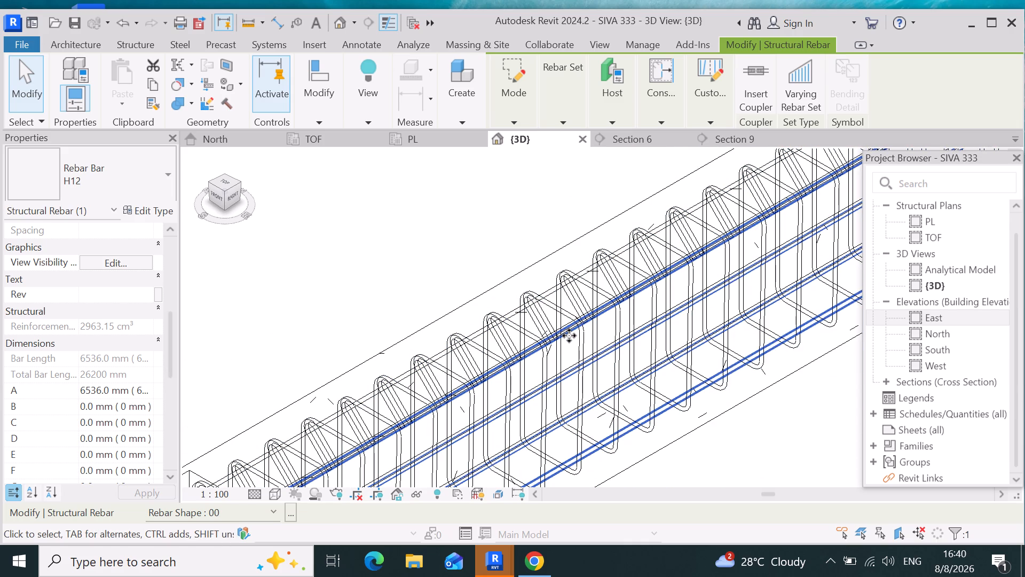
pyautogui.click(124, 261)
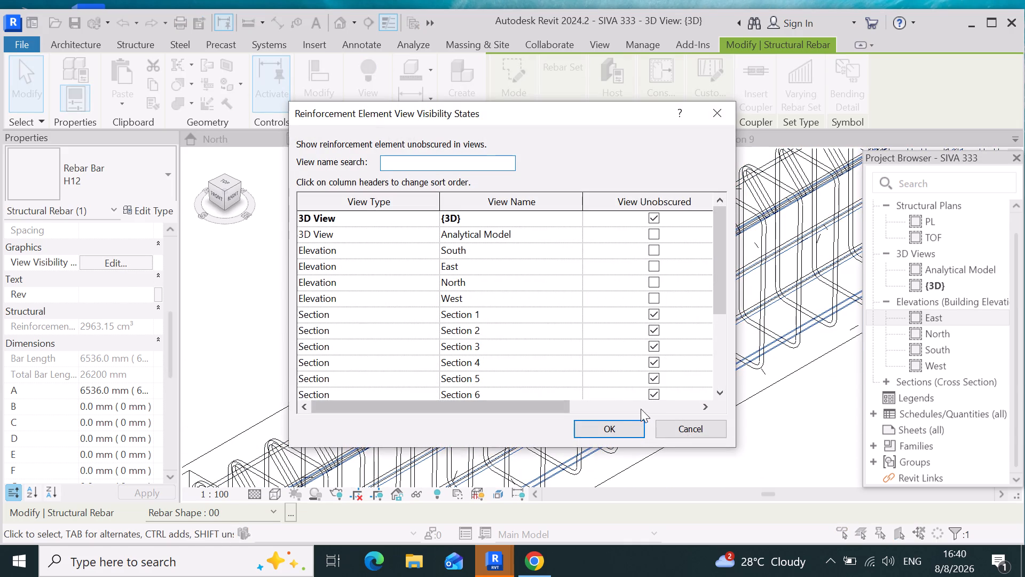
pyautogui.click(626, 428)
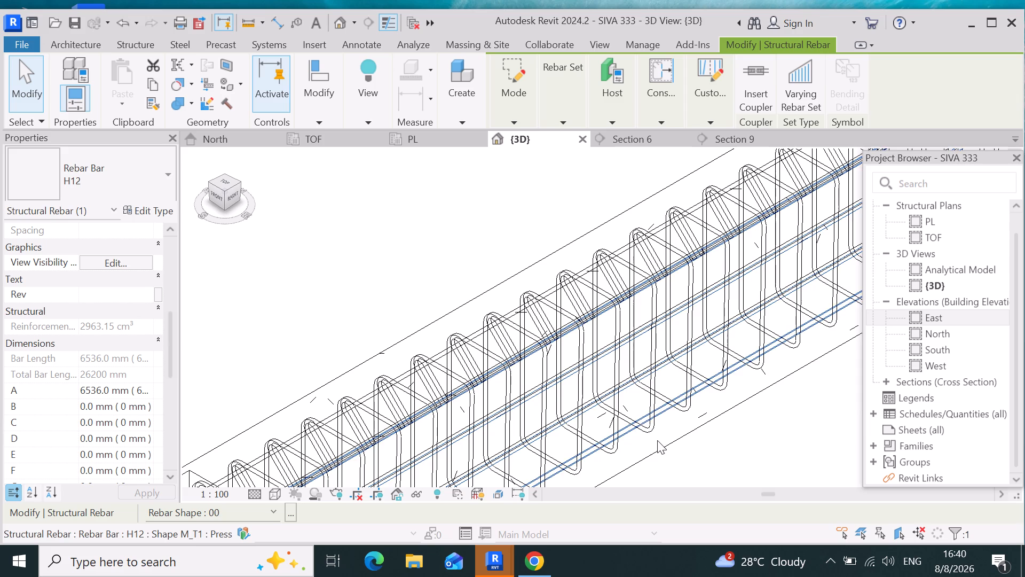
pyautogui.click(648, 422)
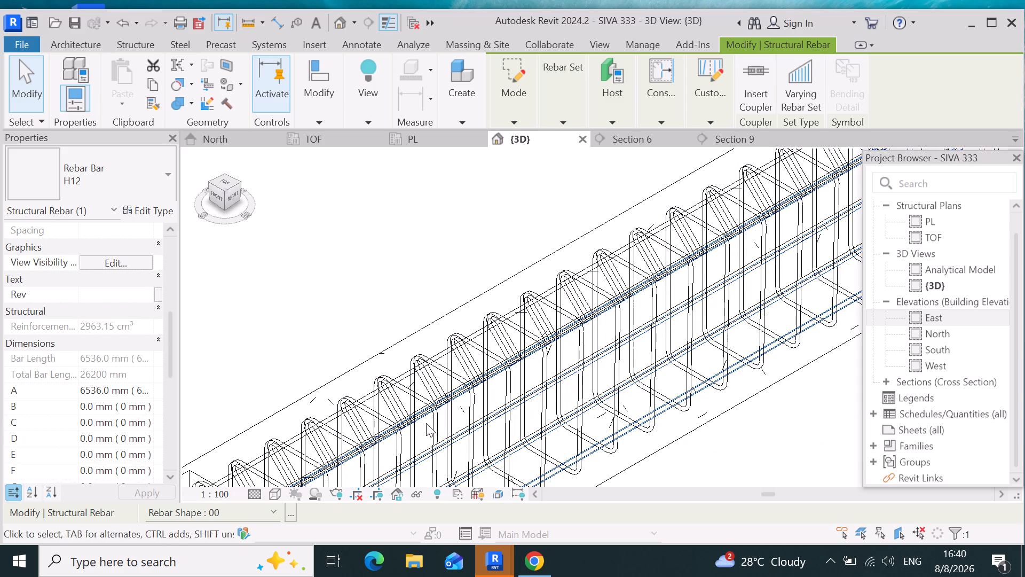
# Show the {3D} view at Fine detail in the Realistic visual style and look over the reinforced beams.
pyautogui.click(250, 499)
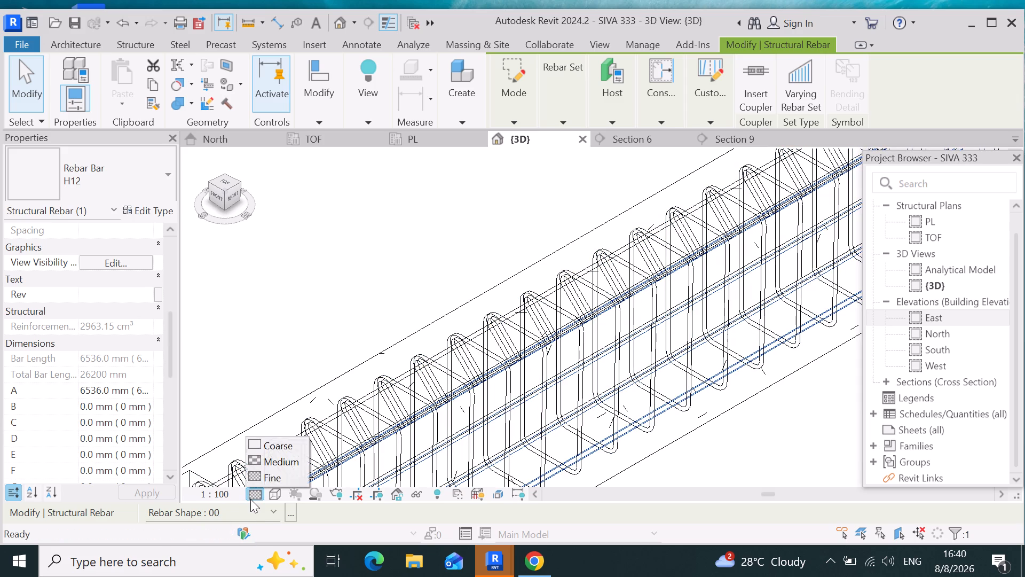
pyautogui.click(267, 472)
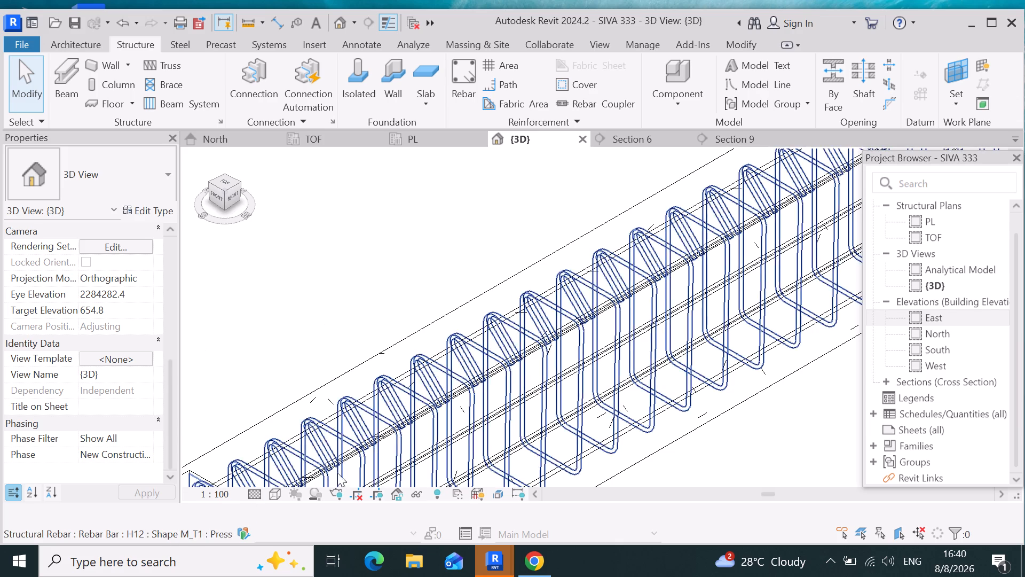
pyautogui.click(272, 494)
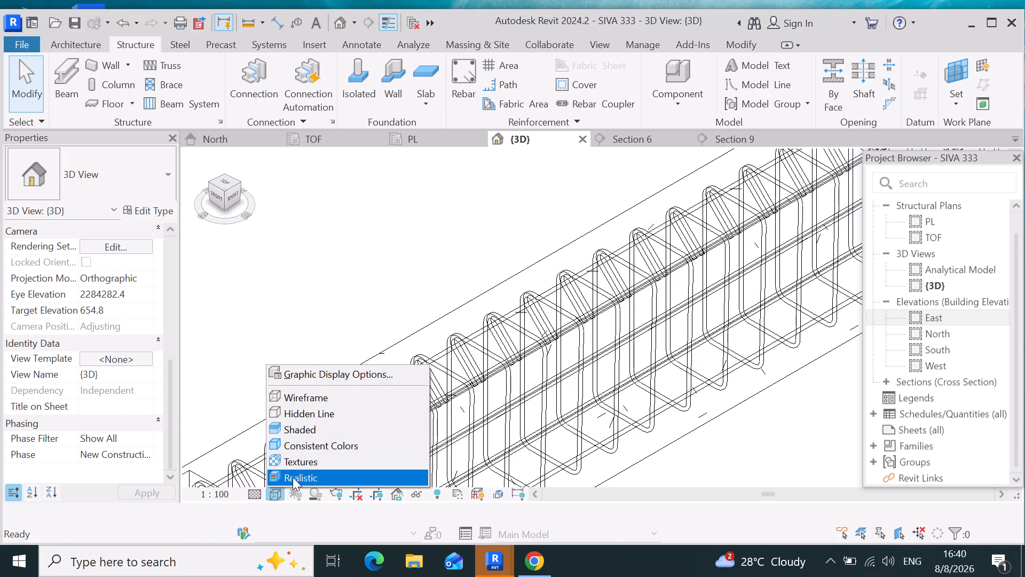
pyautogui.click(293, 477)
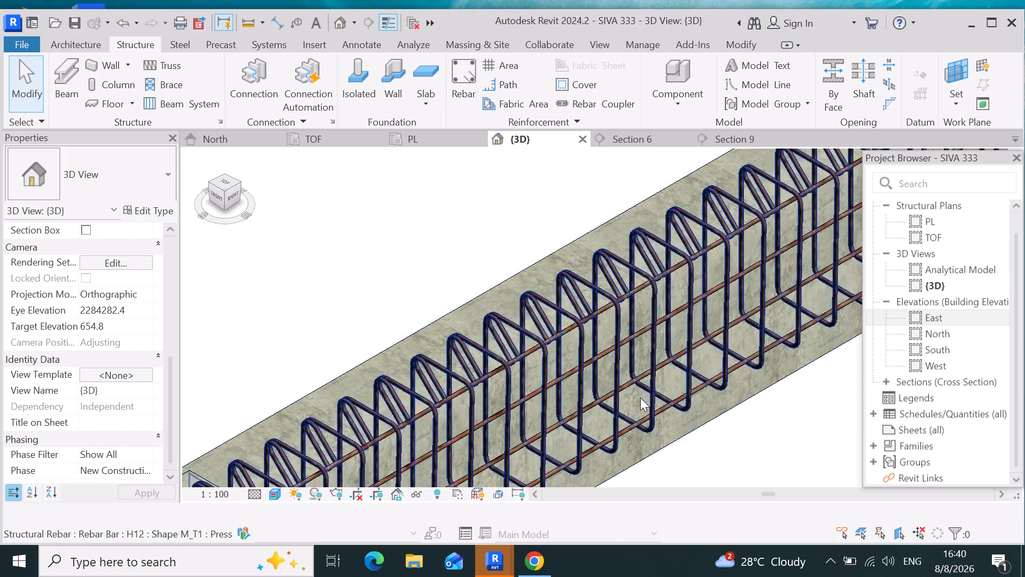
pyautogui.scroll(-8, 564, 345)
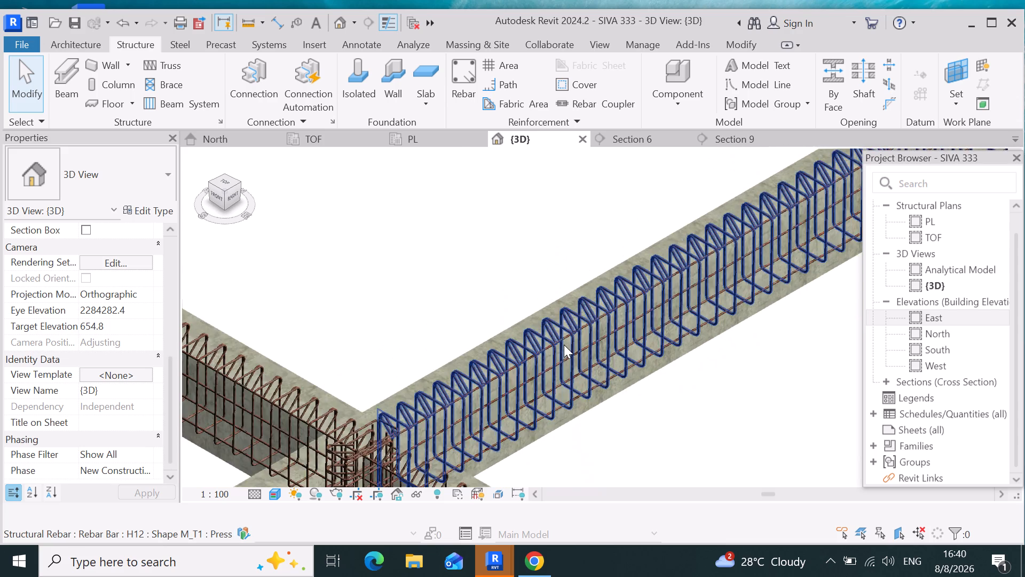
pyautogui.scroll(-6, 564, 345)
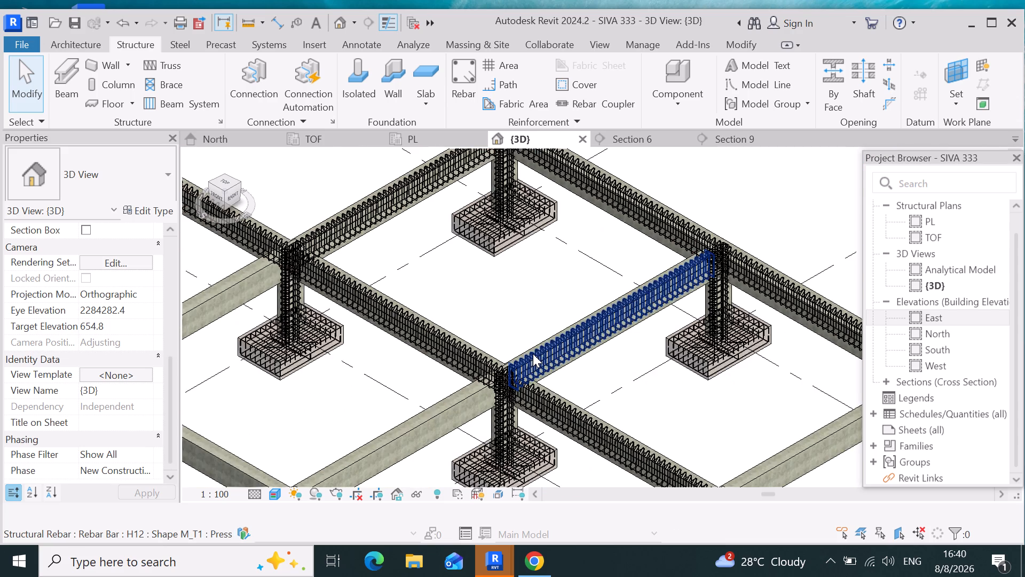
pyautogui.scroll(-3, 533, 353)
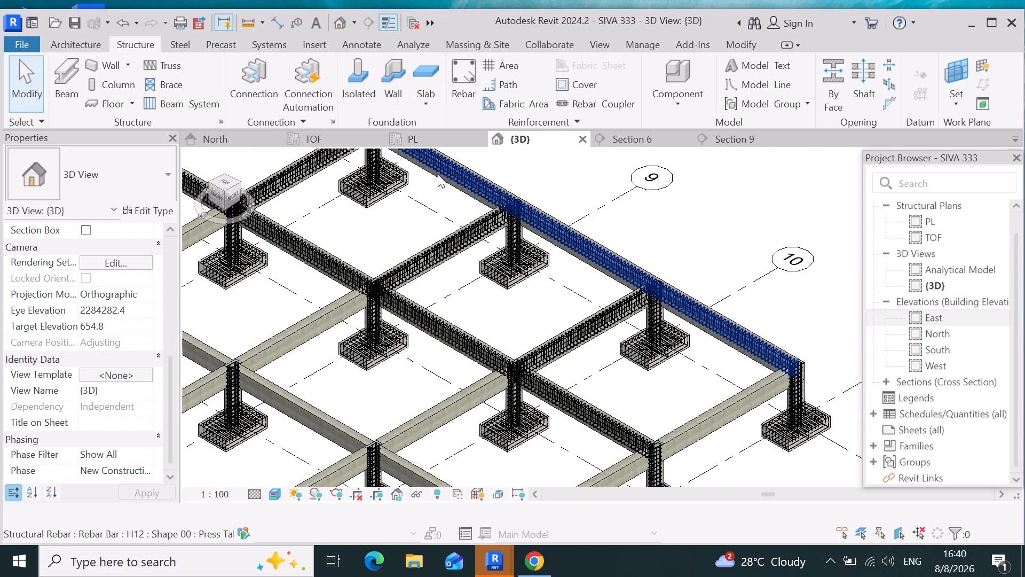
# Set the {3D} view's visual style to Wireframe.
pyautogui.click(269, 494)
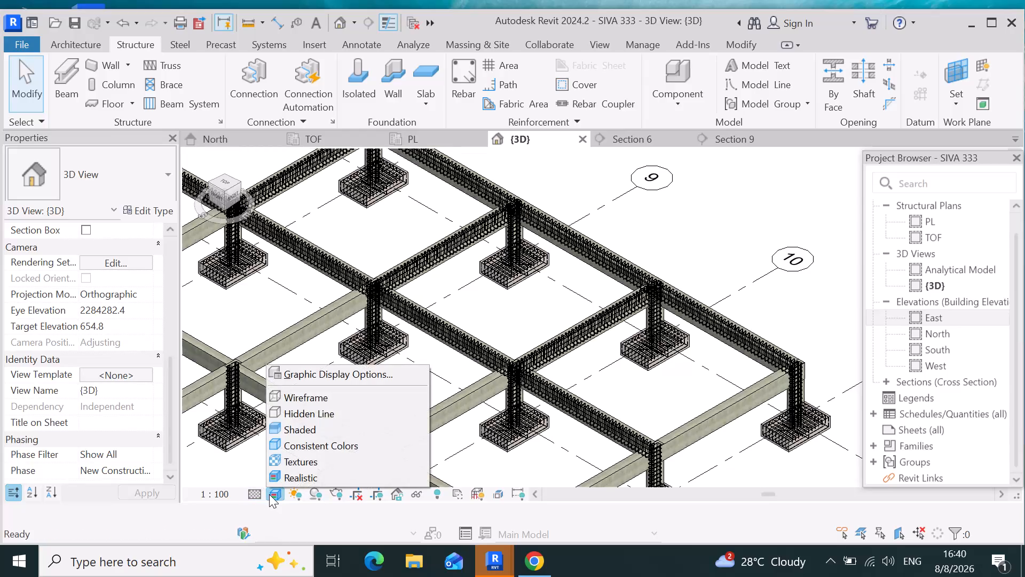
pyautogui.click(312, 395)
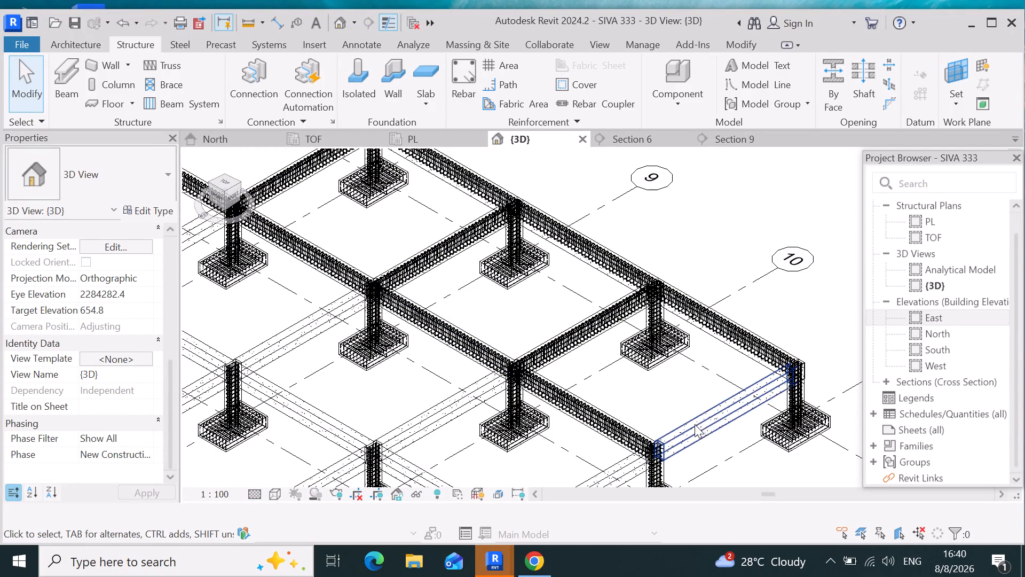
# From the PL structural plan, open the Section 10 view that cuts the unreinforced beam.
pyautogui.click(436, 130)
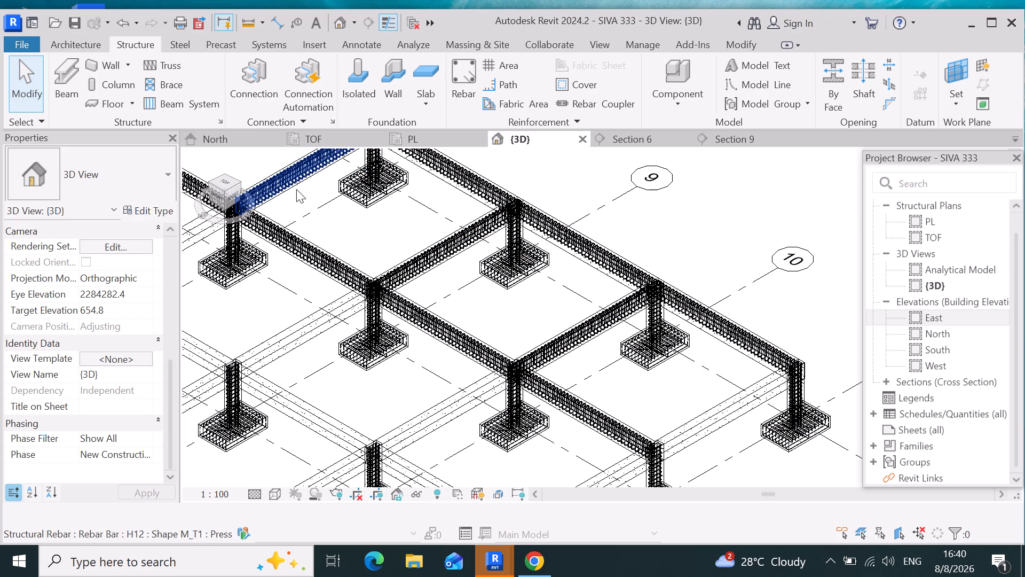
pyautogui.click(425, 136)
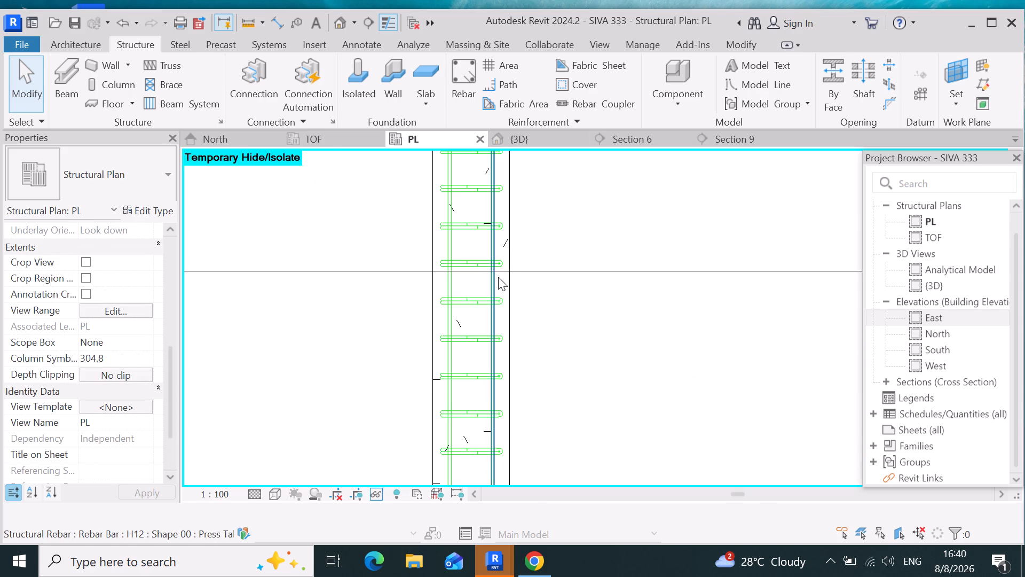
pyautogui.scroll(-5, 494, 275)
pyautogui.scroll(-7, 419, 323)
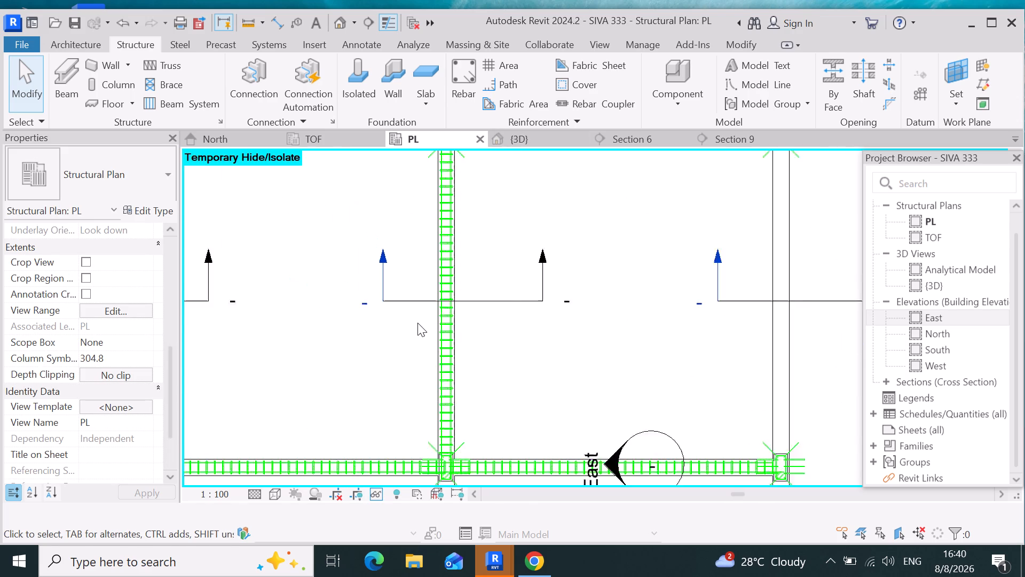
pyautogui.scroll(-2, 417, 323)
pyautogui.scroll(3, 728, 316)
pyautogui.scroll(4, 587, 323)
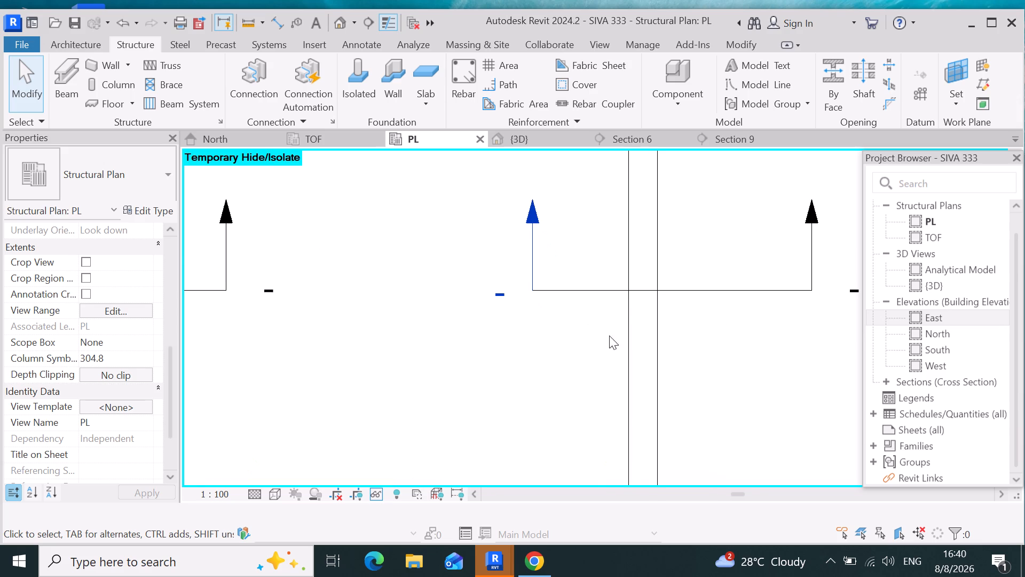
pyautogui.rightClick(687, 292)
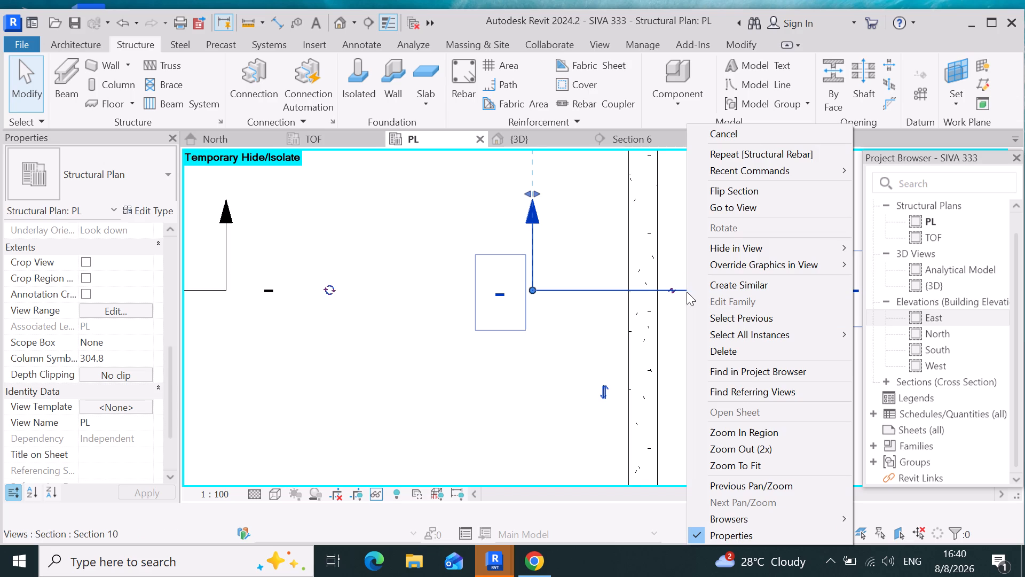
pyautogui.click(810, 207)
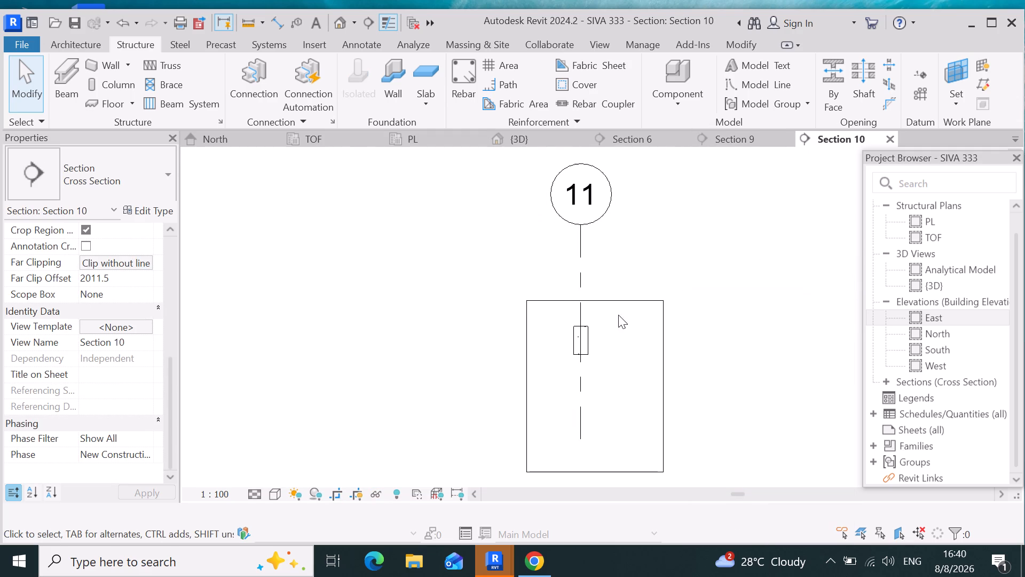
# Temporarily hide grid line 11 in the Section 10 view.
pyautogui.moveTo(625, 263); pyautogui.dragTo(522, 282)
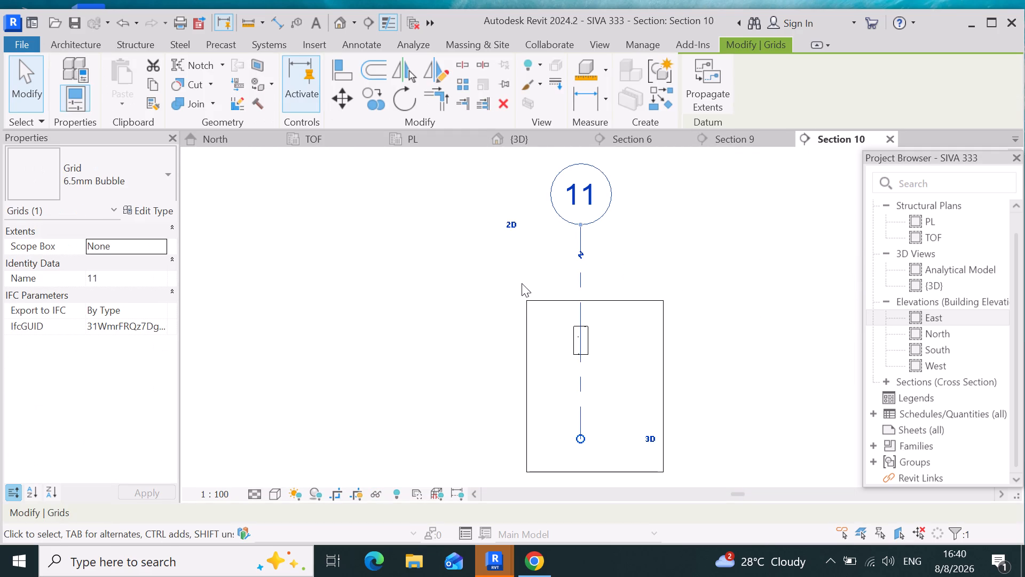
pyautogui.write('hh')
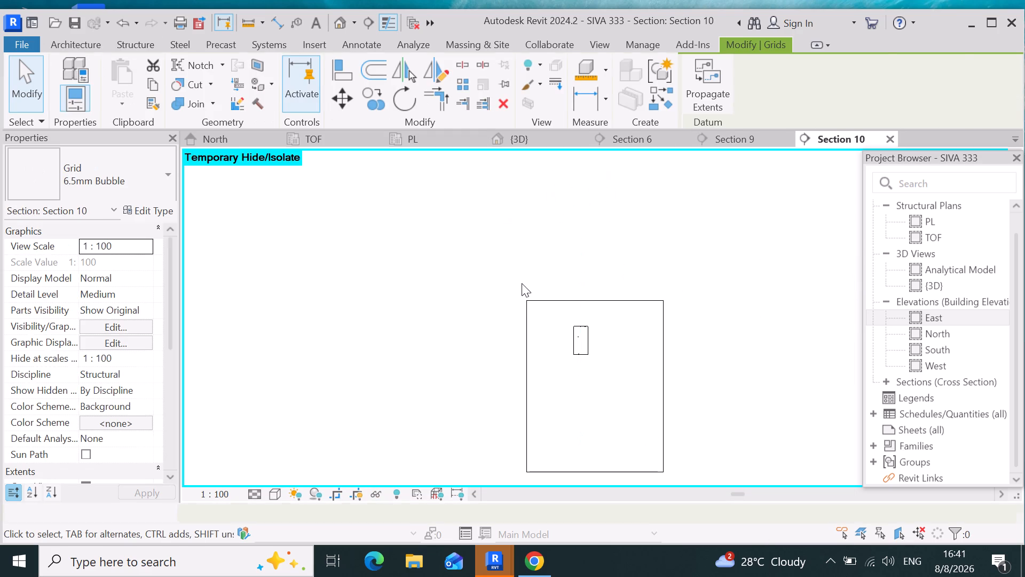
# Check the project's rebar cover settings and the cover assigned to the 300 x 600mm beam in Section 10.
pyautogui.click(583, 339)
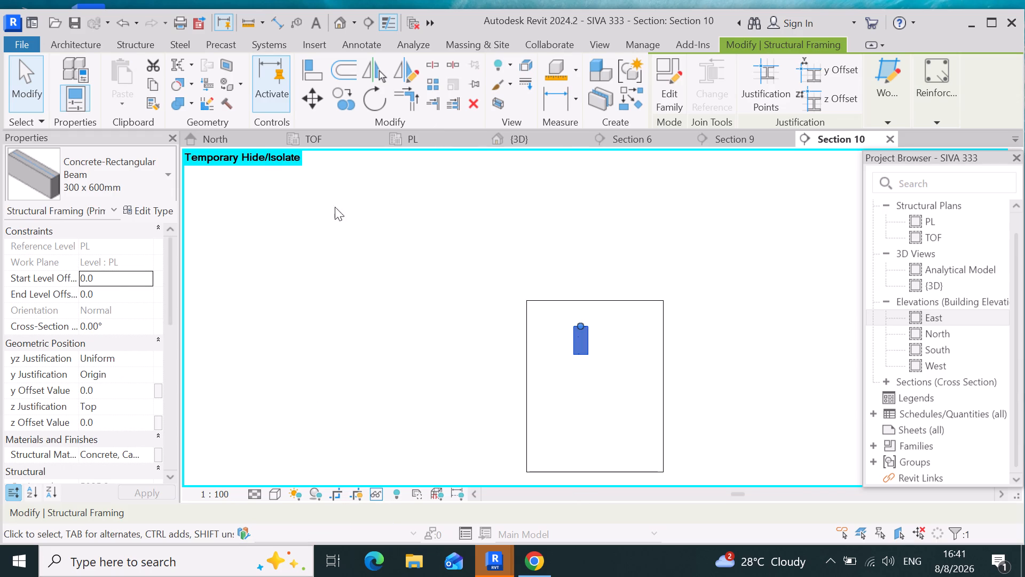
pyautogui.click(152, 50)
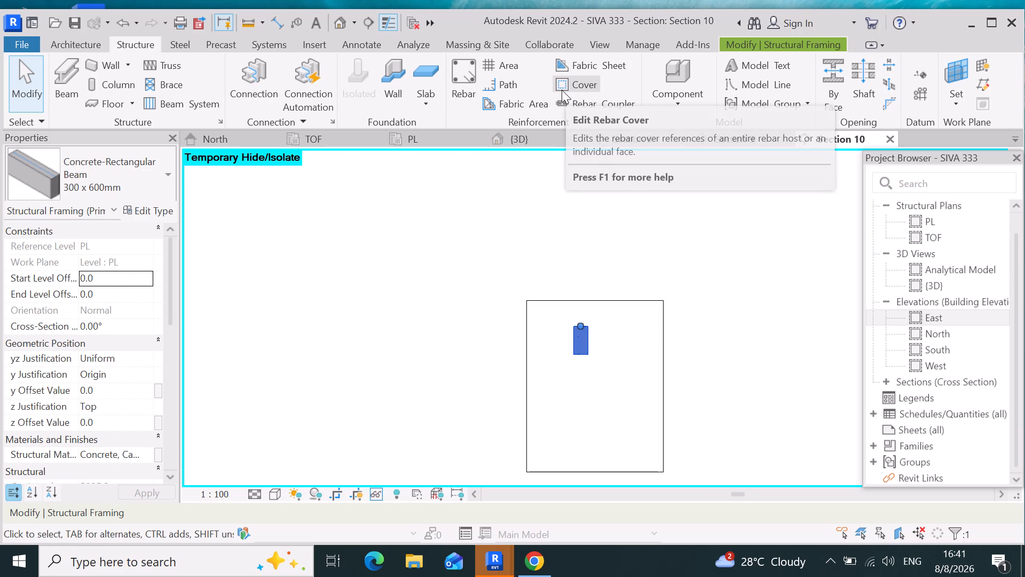
pyautogui.click(587, 89)
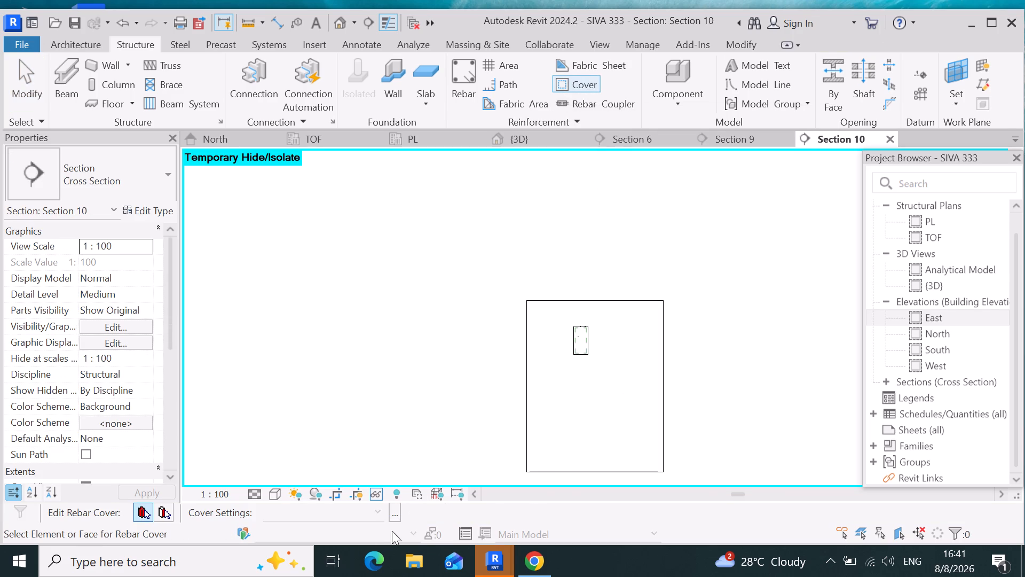
pyautogui.click(395, 512)
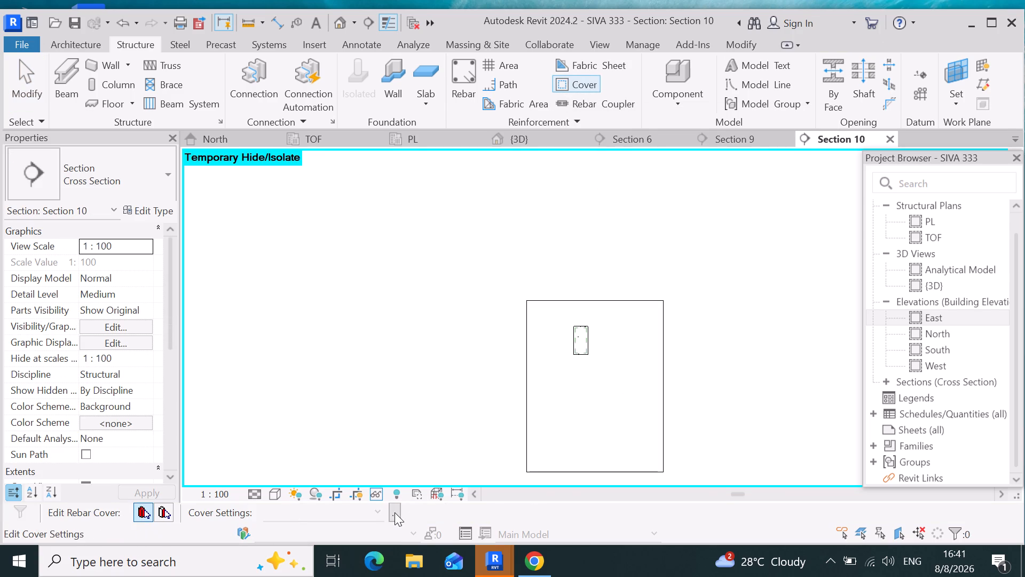
pyautogui.click(595, 250)
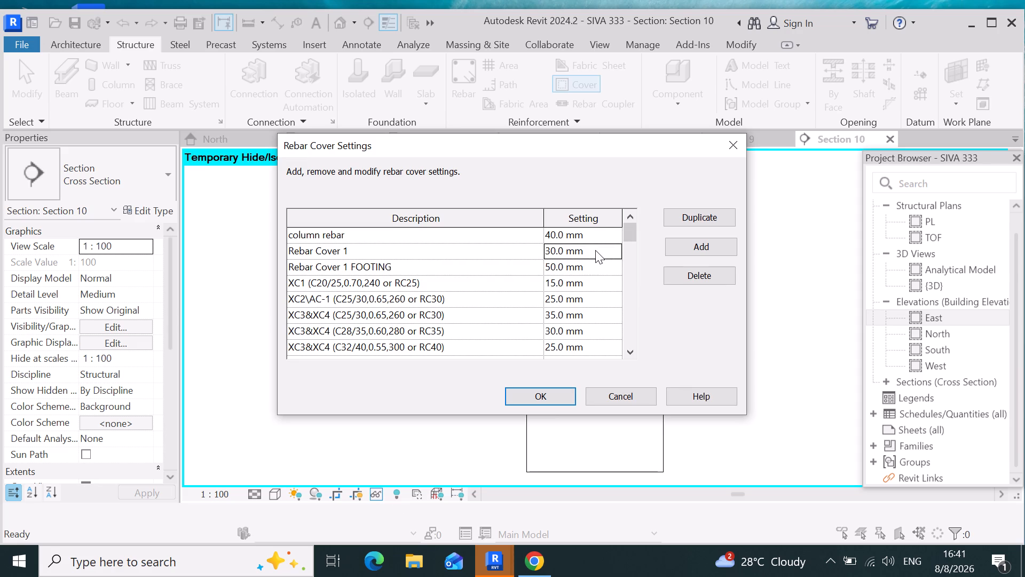
pyautogui.click(554, 397)
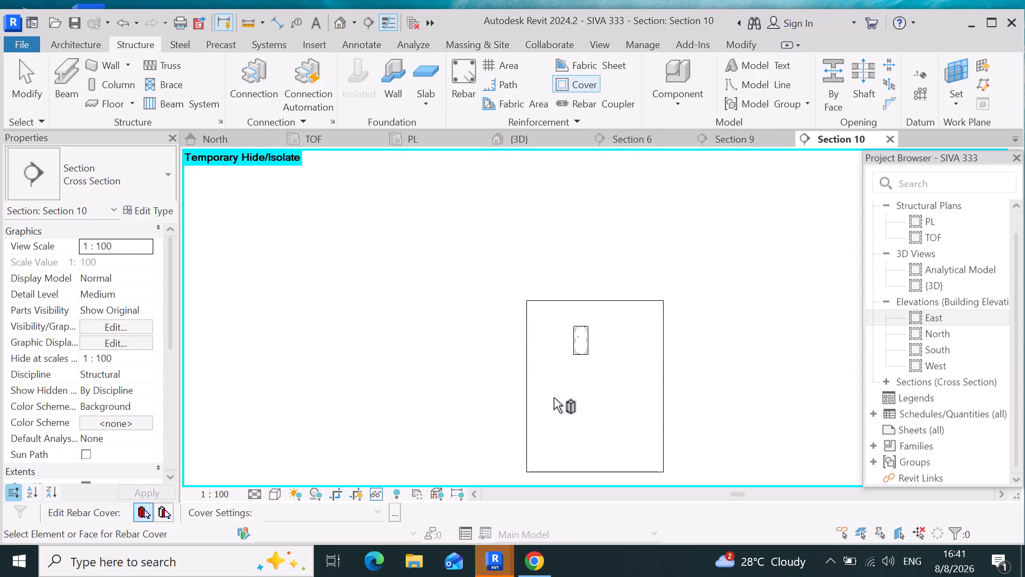
pyautogui.click(582, 343)
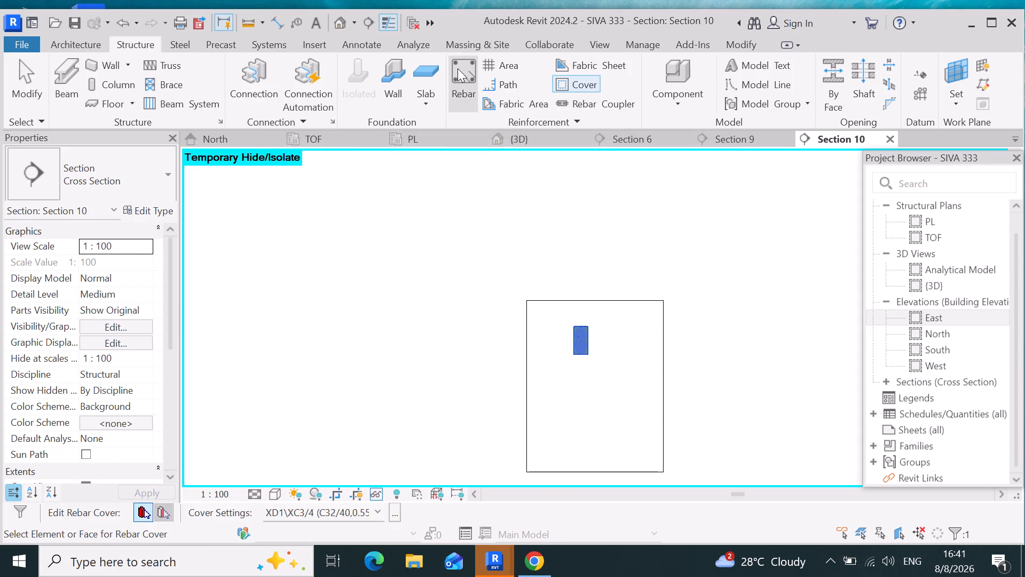
# Place an H12 stirrup of shape M_T1 in the Section 10 beam, on the current work plane and parallel to it.
pyautogui.click(458, 68)
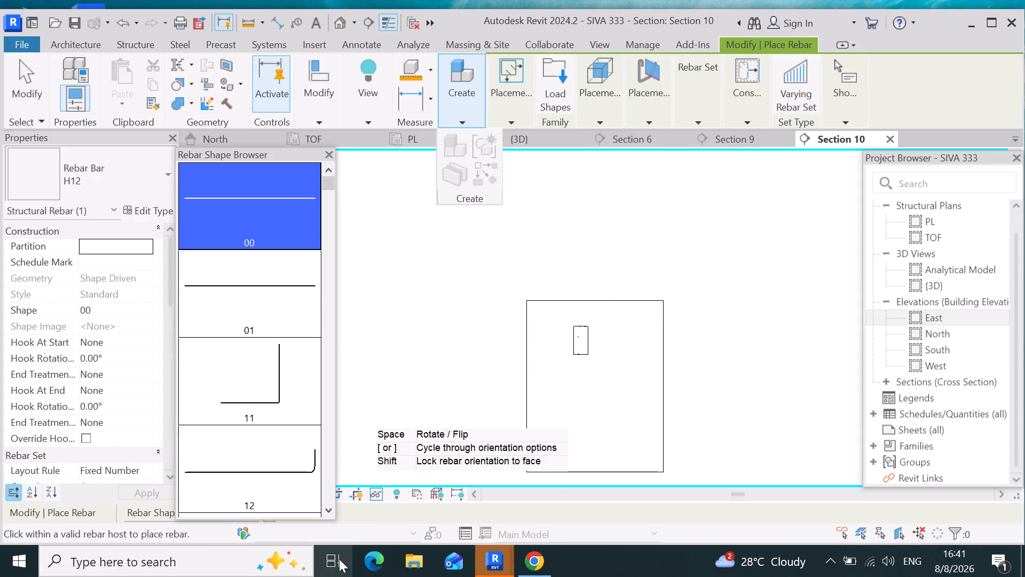
pyautogui.moveTo(326, 512); pyautogui.dragTo(326, 511)
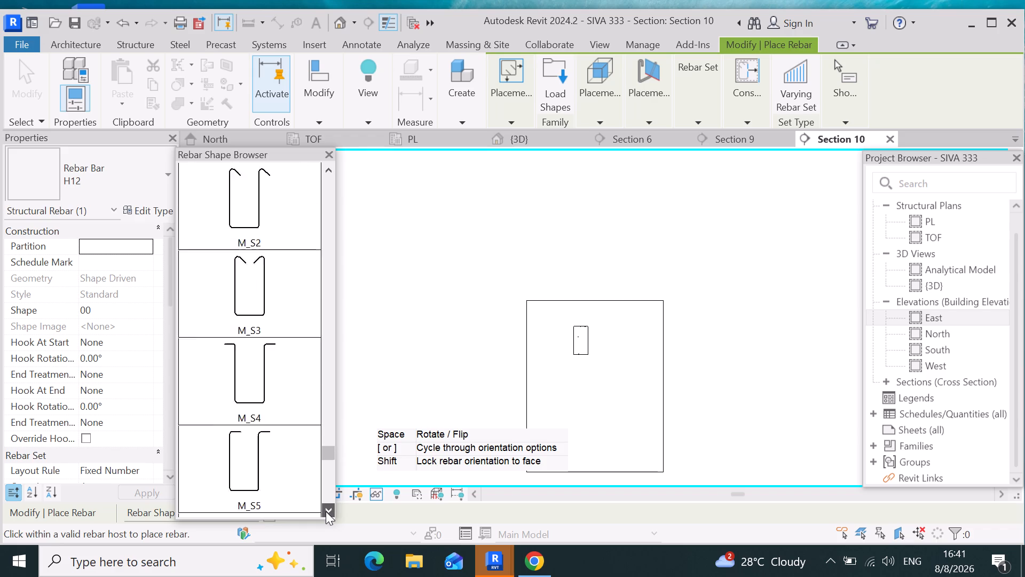
pyautogui.moveTo(326, 511); pyautogui.dragTo(298, 412)
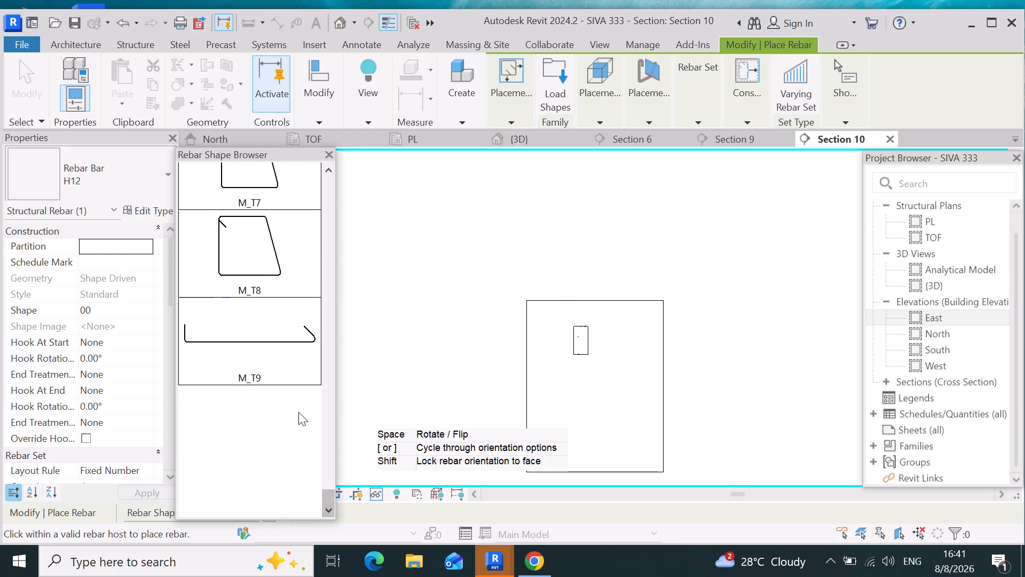
pyautogui.moveTo(298, 412); pyautogui.dragTo(342, 196)
pyautogui.scroll(3, 294, 386)
pyautogui.moveTo(342, 196); pyautogui.dragTo(330, 172)
pyautogui.doubleClick(330, 172)
pyautogui.click(330, 172)
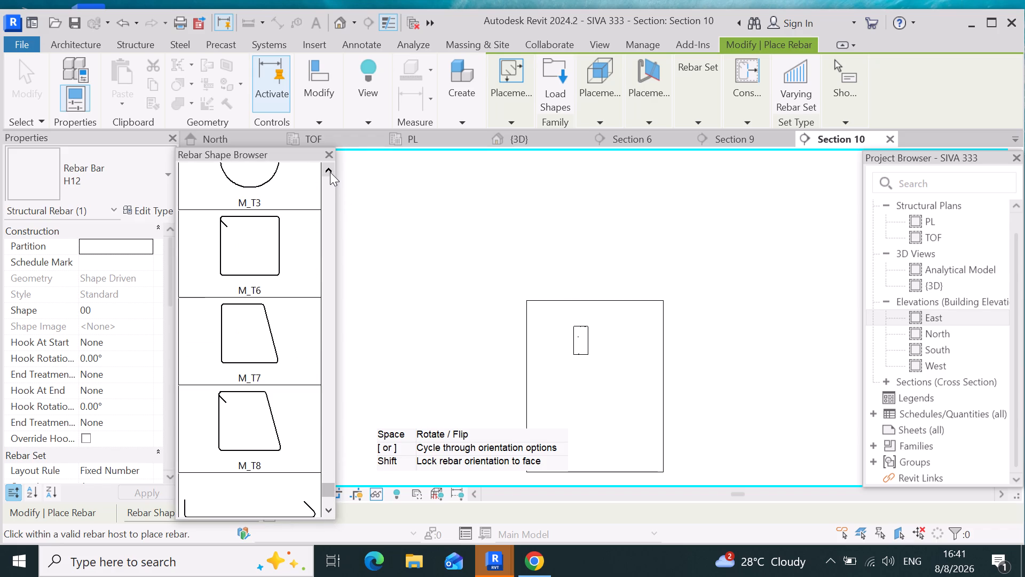
pyautogui.click(330, 173)
pyautogui.click(329, 173)
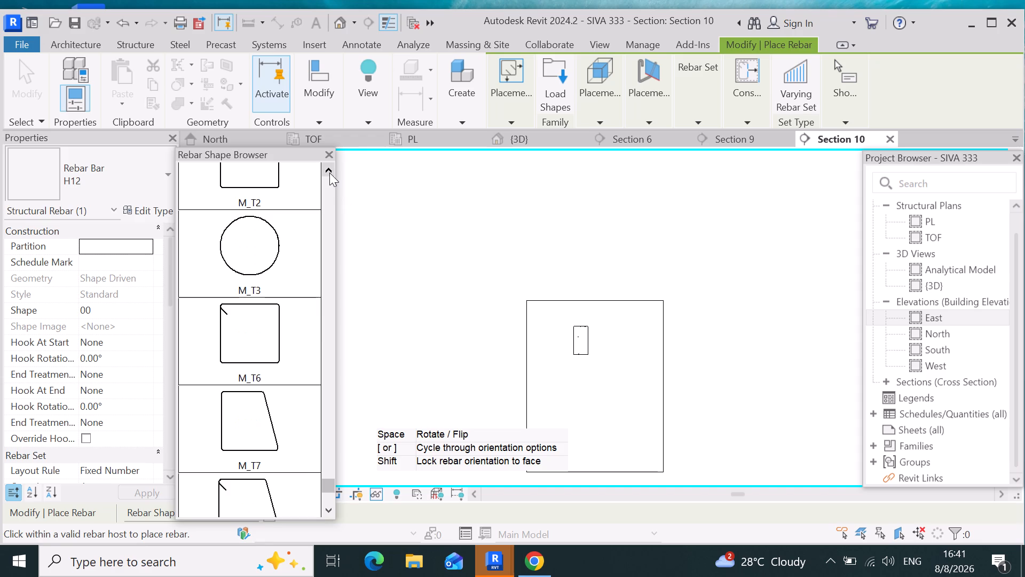
pyautogui.click(329, 173)
pyautogui.click(329, 173)
pyautogui.click(329, 173)
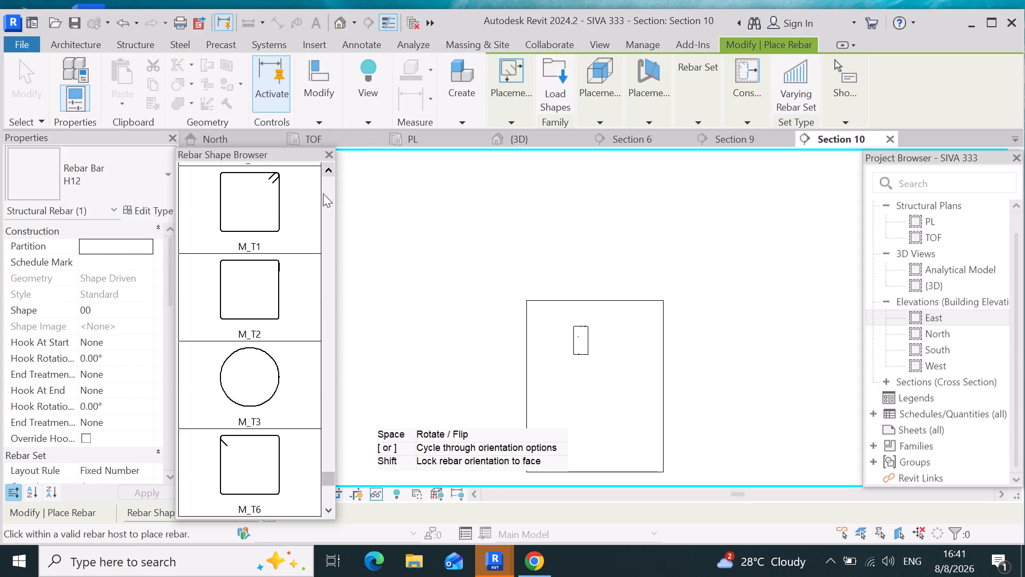
pyautogui.click(251, 203)
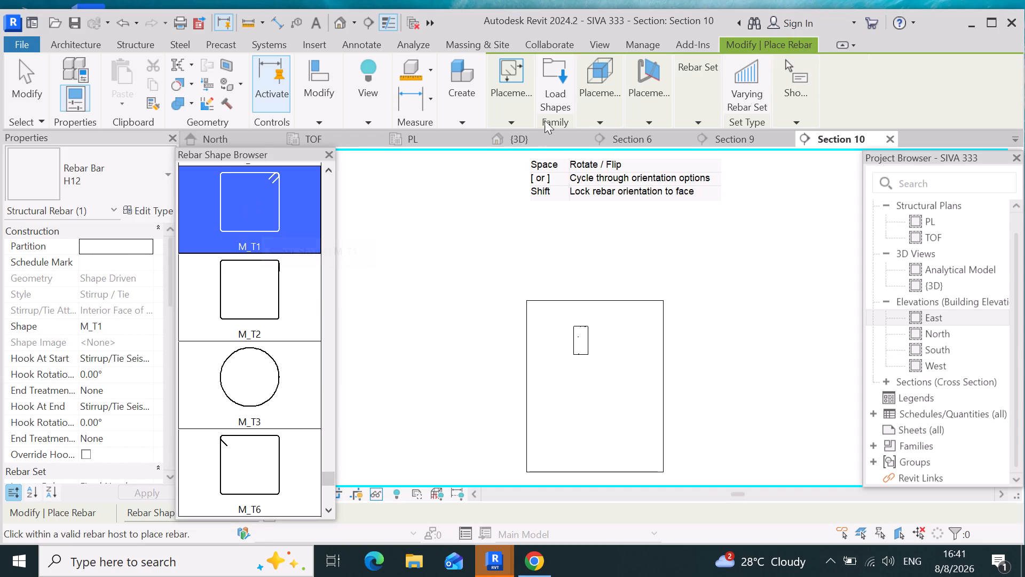
pyautogui.click(600, 124)
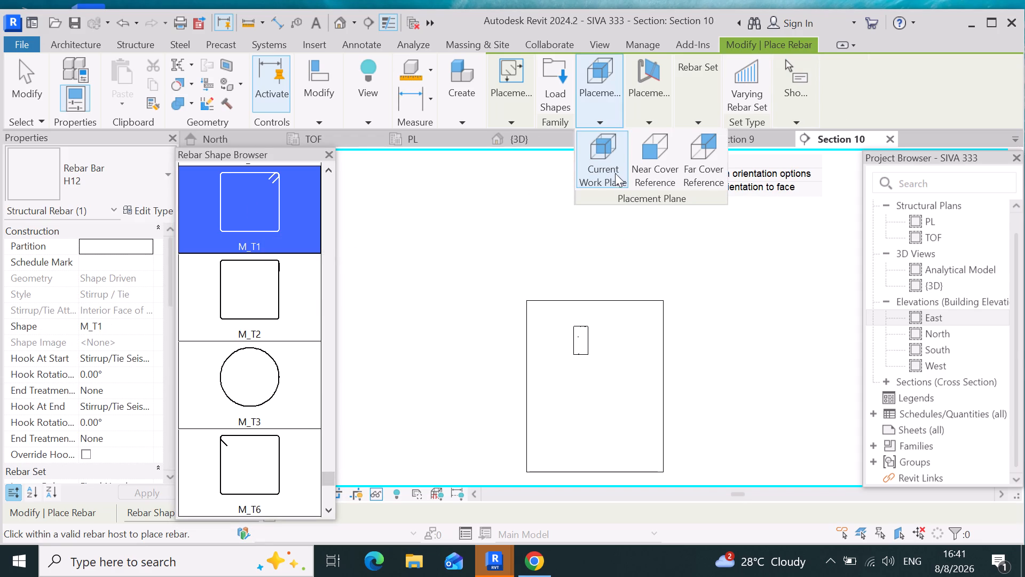
pyautogui.click(614, 167)
pyautogui.click(638, 120)
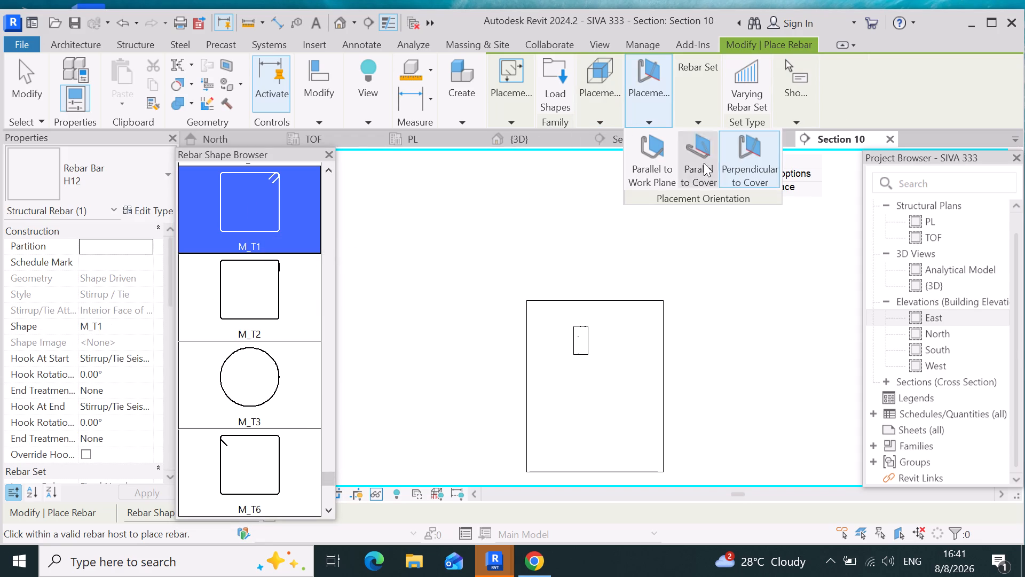
pyautogui.click(648, 157)
pyautogui.scroll(10, 594, 352)
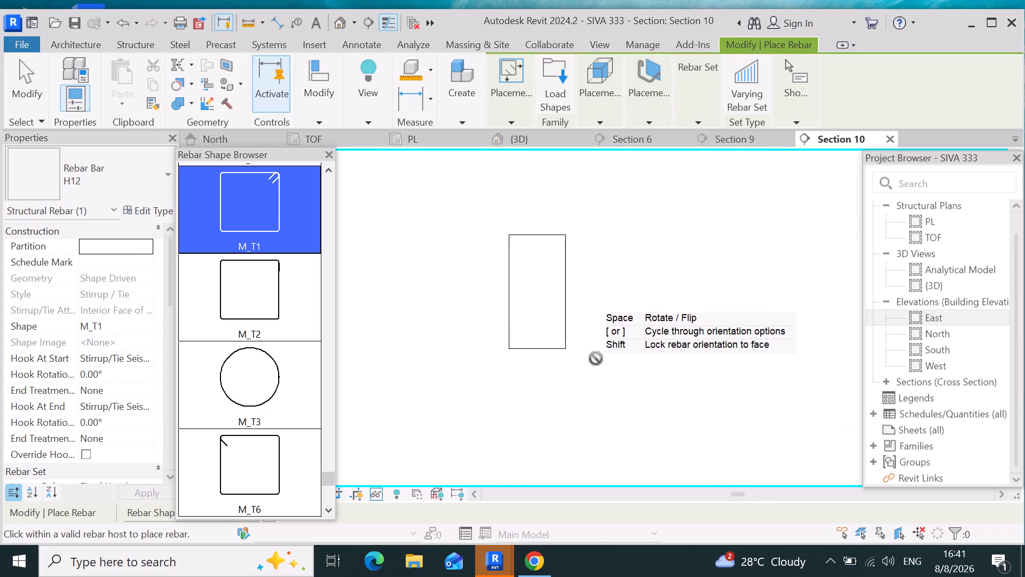
pyautogui.click(556, 323)
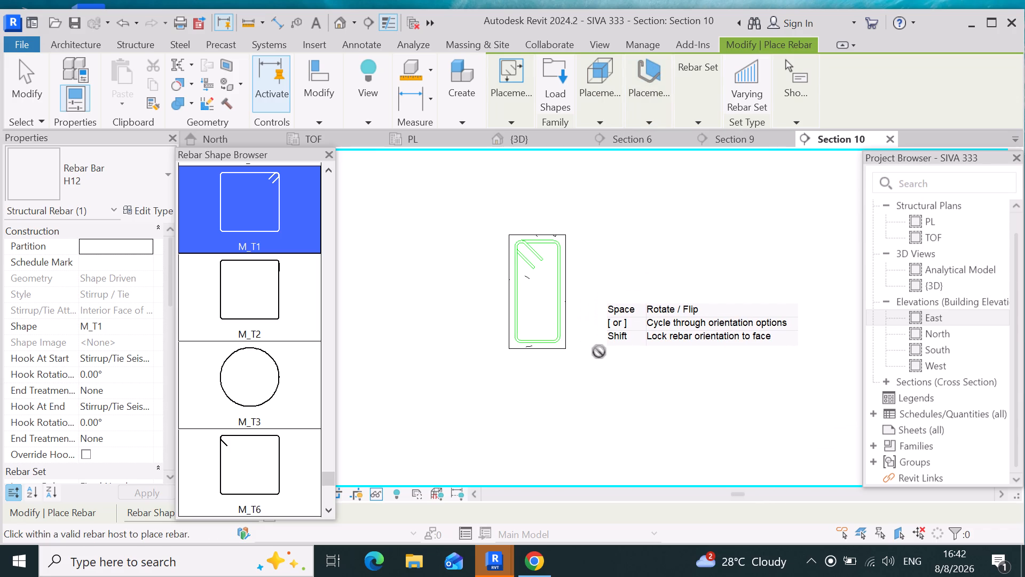
pyautogui.press('Escape')
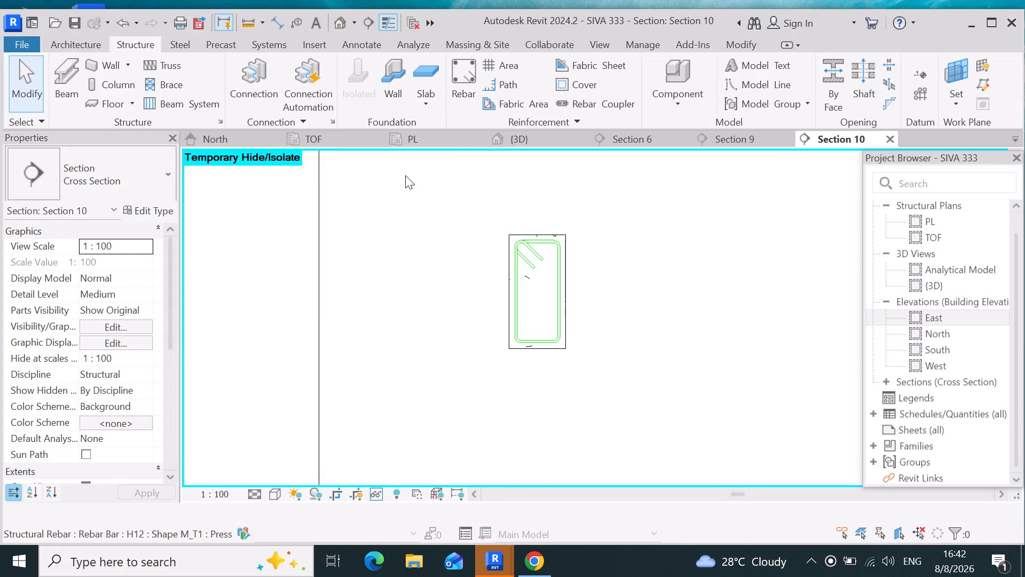
# Place a set of four straight H12 bars, shape 00, perpendicular to cover along each vertical side inside the Section 10 stirrup.
pyautogui.click(462, 74)
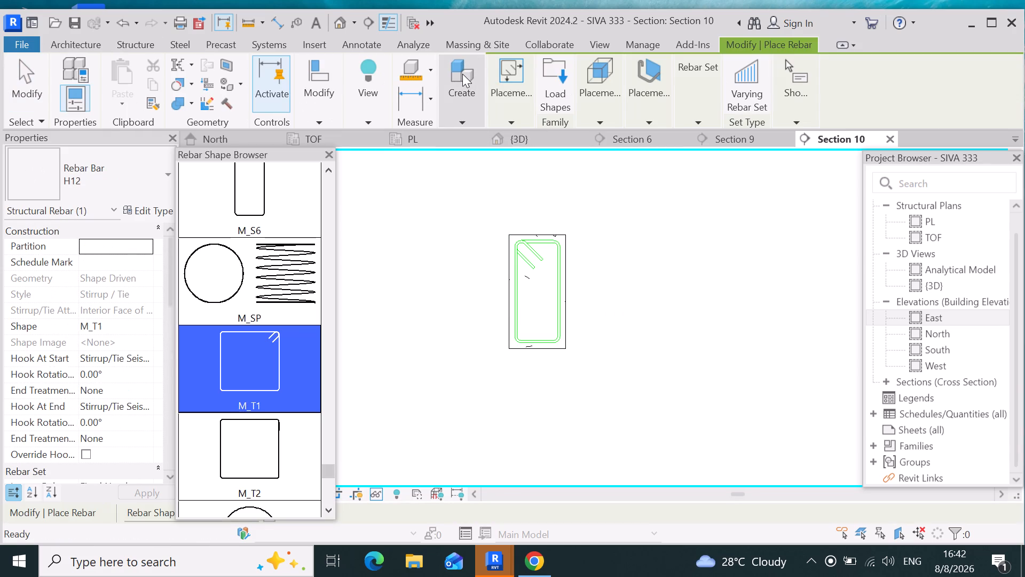
pyautogui.moveTo(325, 166); pyautogui.dragTo(267, 198)
pyautogui.click(254, 252)
pyautogui.click(254, 195)
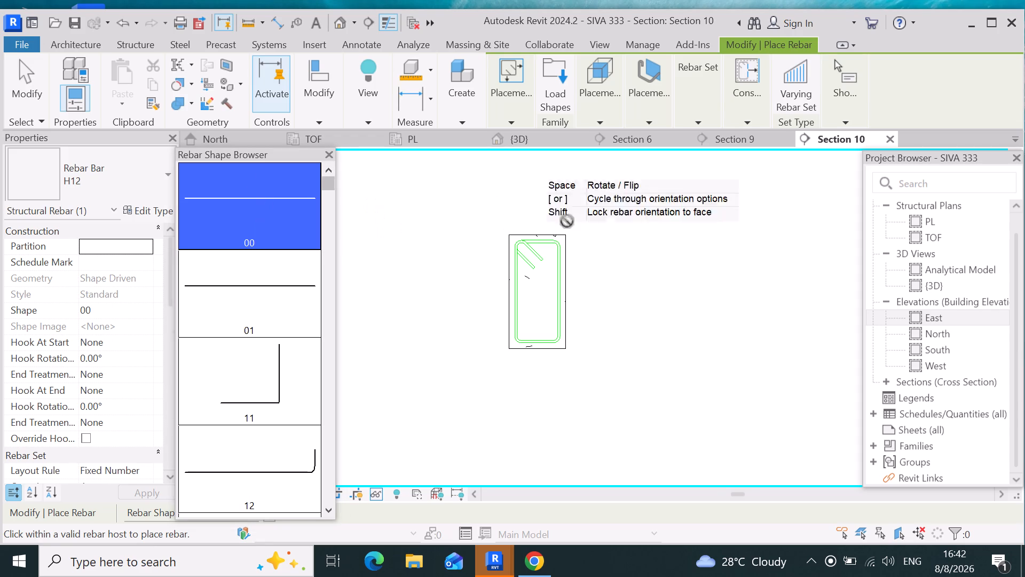
pyautogui.click(603, 121)
pyautogui.click(610, 154)
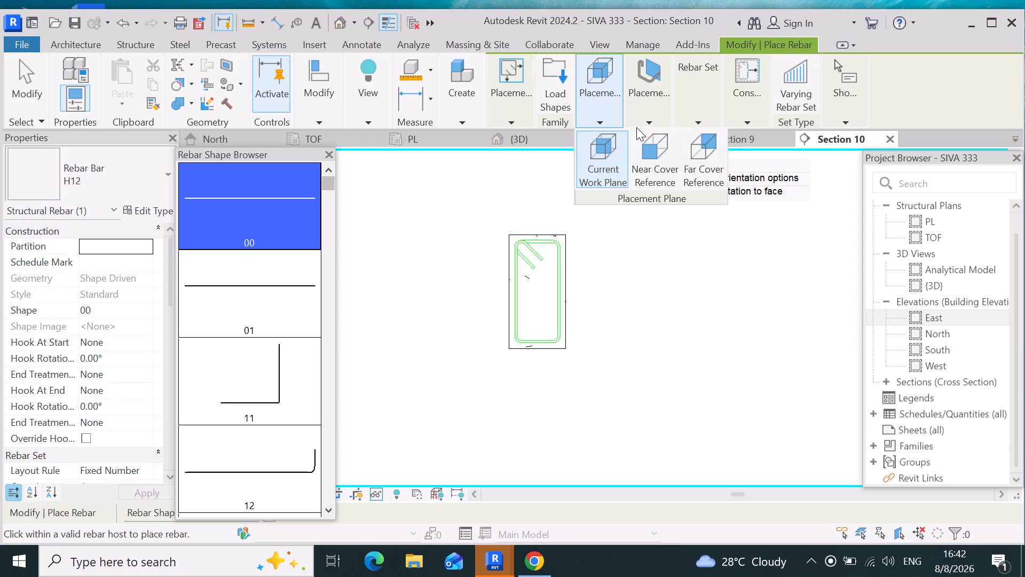
pyautogui.click(641, 122)
pyautogui.click(739, 169)
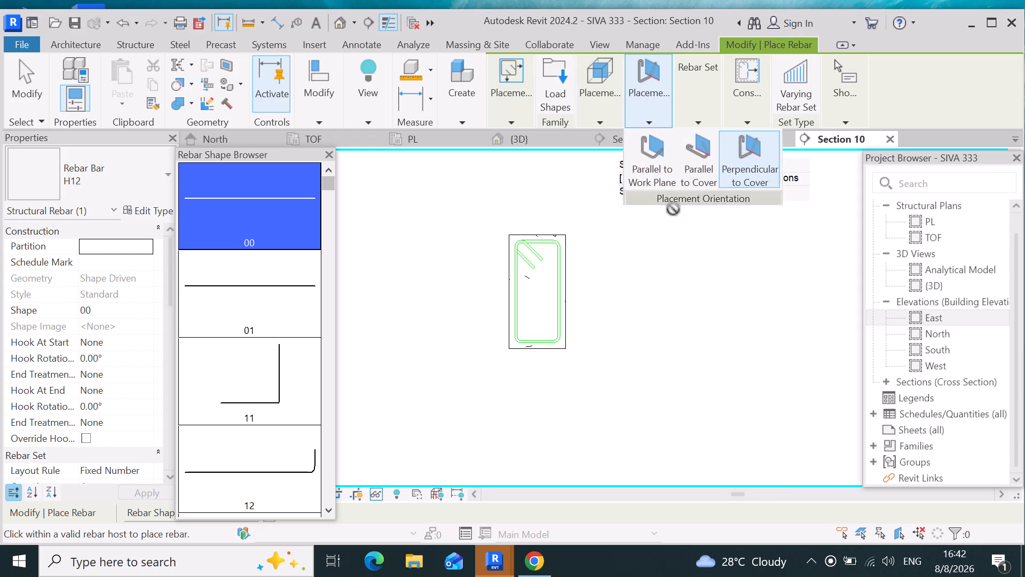
pyautogui.scroll(7, 548, 284)
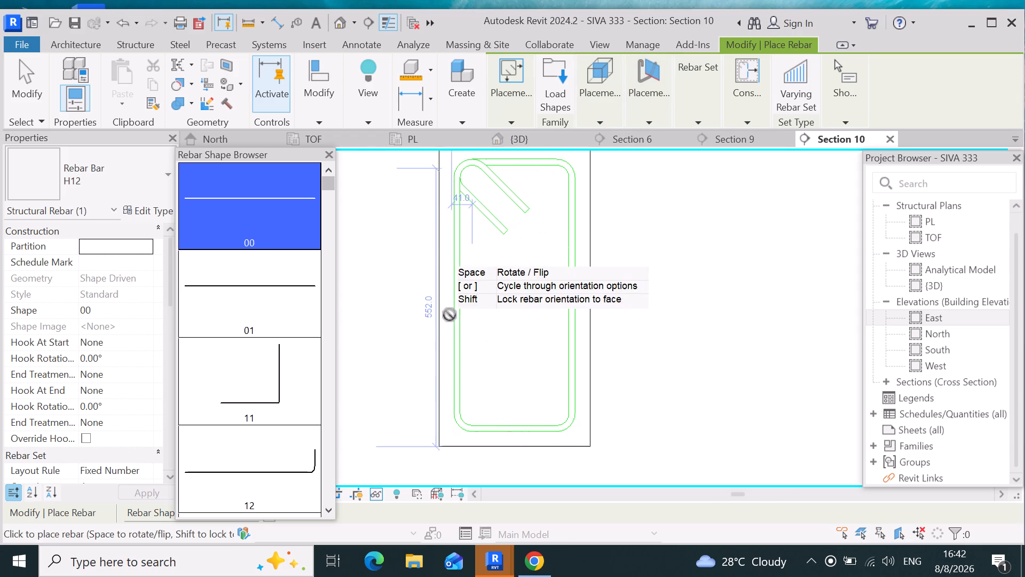
pyautogui.click(476, 309)
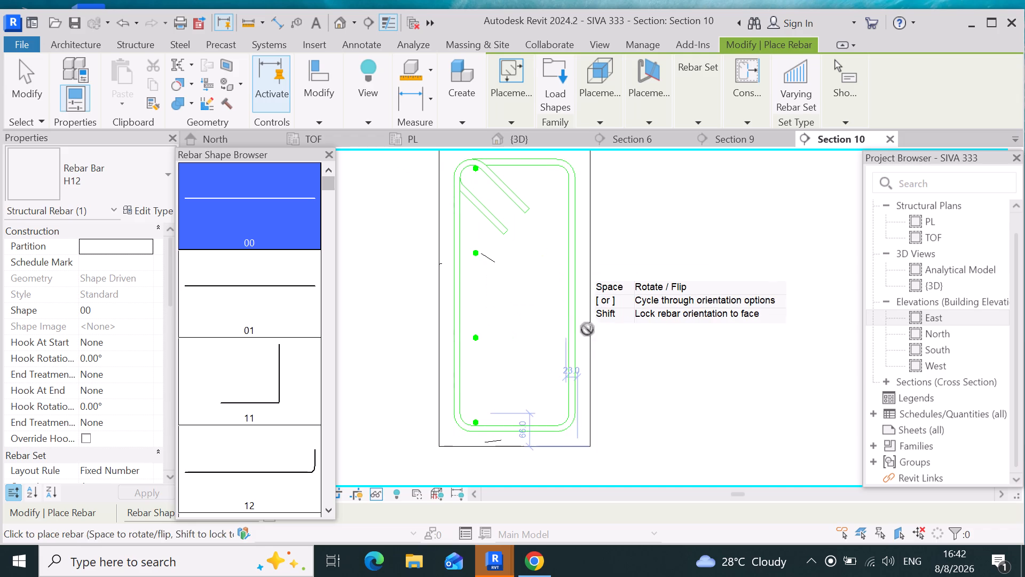
pyautogui.click(556, 325)
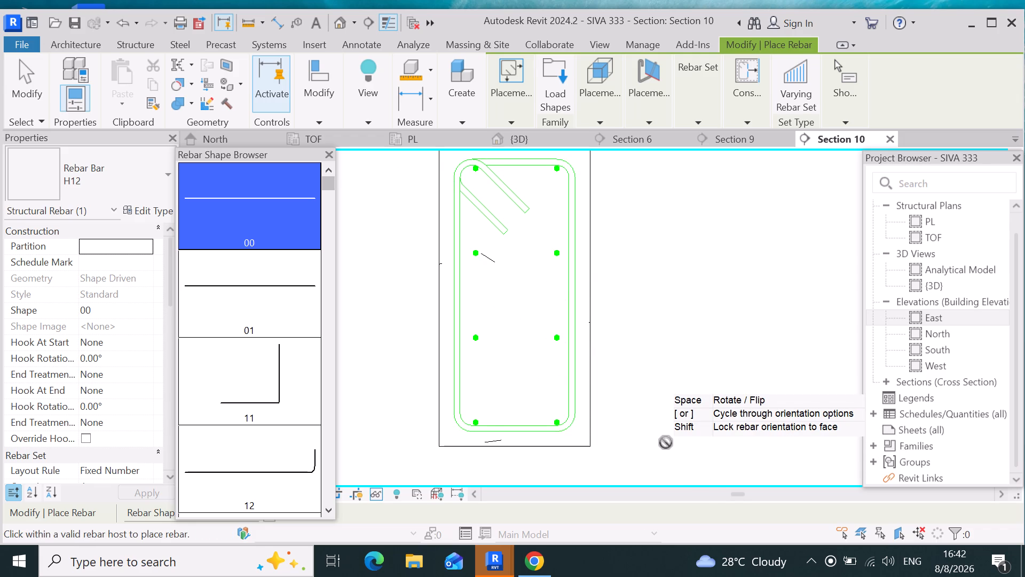
pyautogui.press('Escape')
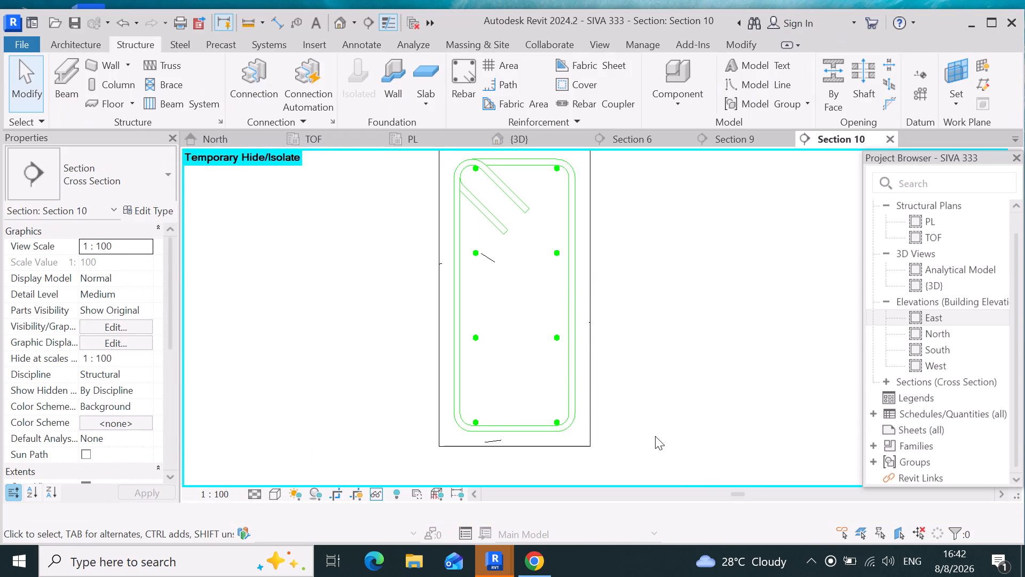
# Lower the top bars of both straight bar sets slightly inside the stirrup, aligning them at the same height.
pyautogui.scroll(-4, 655, 434)
pyautogui.scroll(3, 592, 322)
pyautogui.scroll(3, 507, 251)
pyautogui.scroll(3, 632, 346)
pyautogui.scroll(3, 519, 285)
pyautogui.click(490, 201)
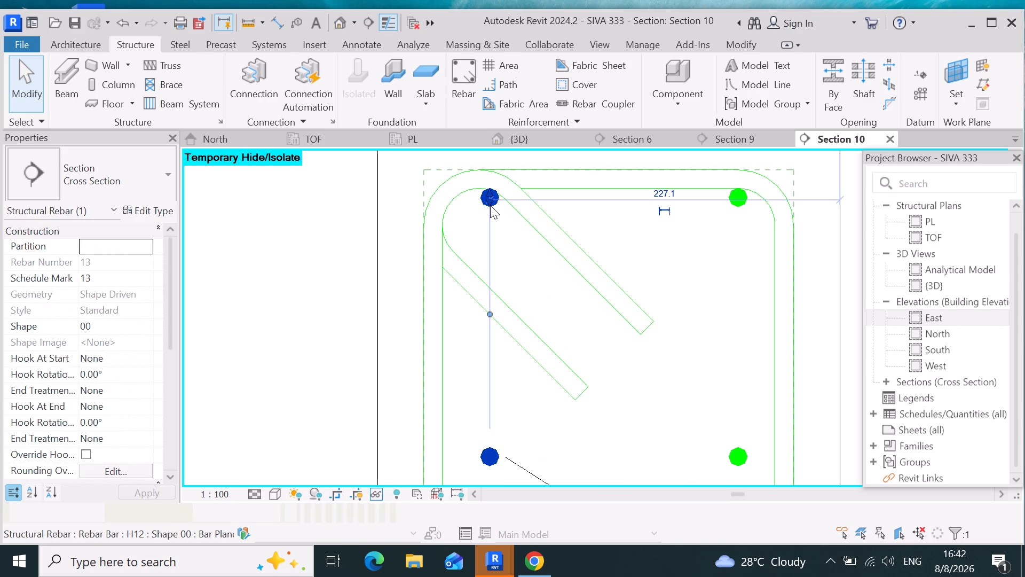
pyautogui.moveTo(487, 199); pyautogui.dragTo(480, 216)
pyautogui.scroll(1, 731, 222)
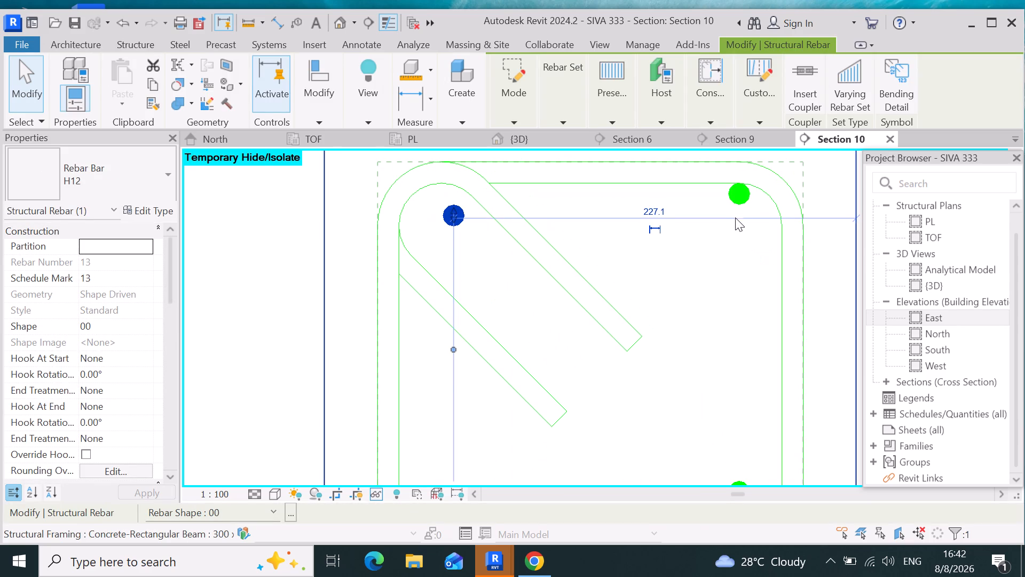
pyautogui.click(739, 202)
pyautogui.moveTo(739, 196); pyautogui.dragTo(739, 200)
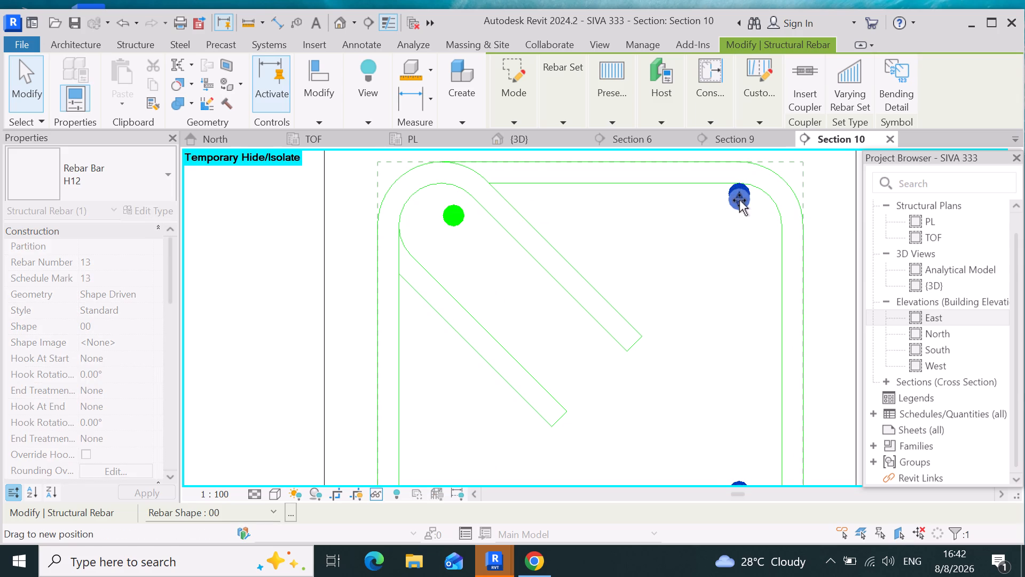
pyautogui.moveTo(739, 200); pyautogui.dragTo(740, 221)
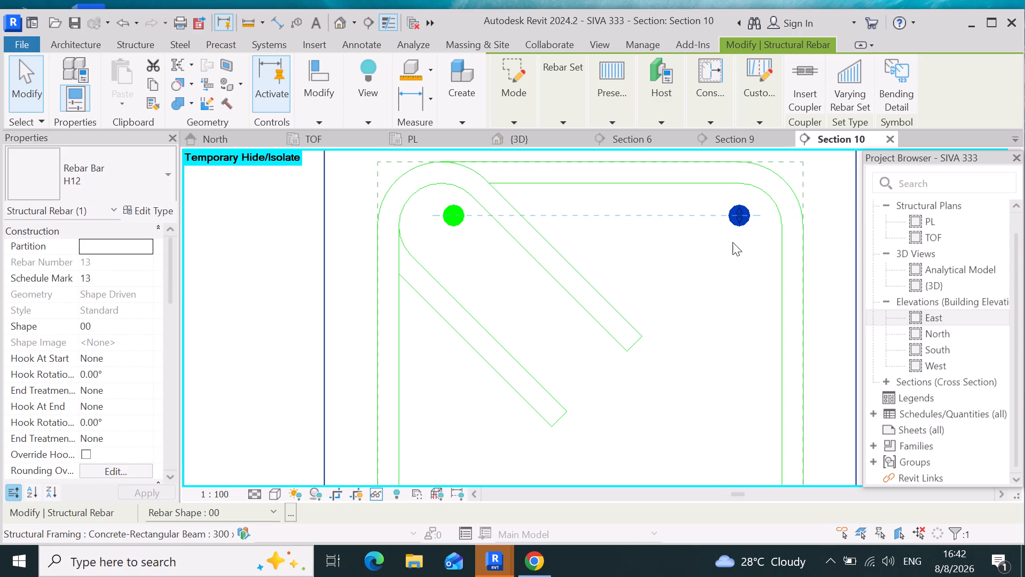
pyautogui.click(683, 272)
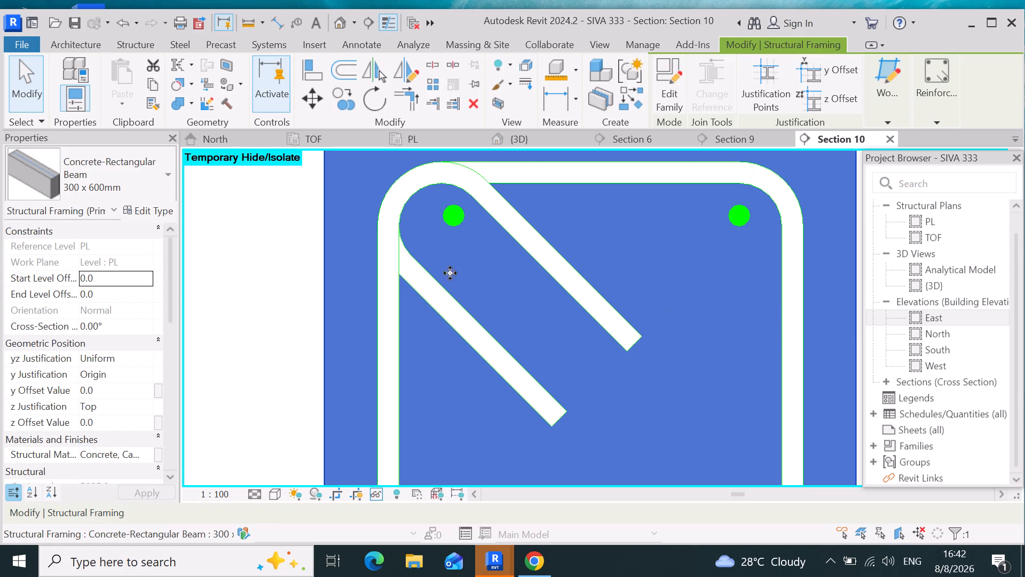
pyautogui.click(271, 275)
# Raise the bottom bars of both straight bar sets slightly above the stirrup's lower leg, aligning them at the same height.
pyautogui.scroll(-3, 537, 304)
pyautogui.scroll(-1, 601, 261)
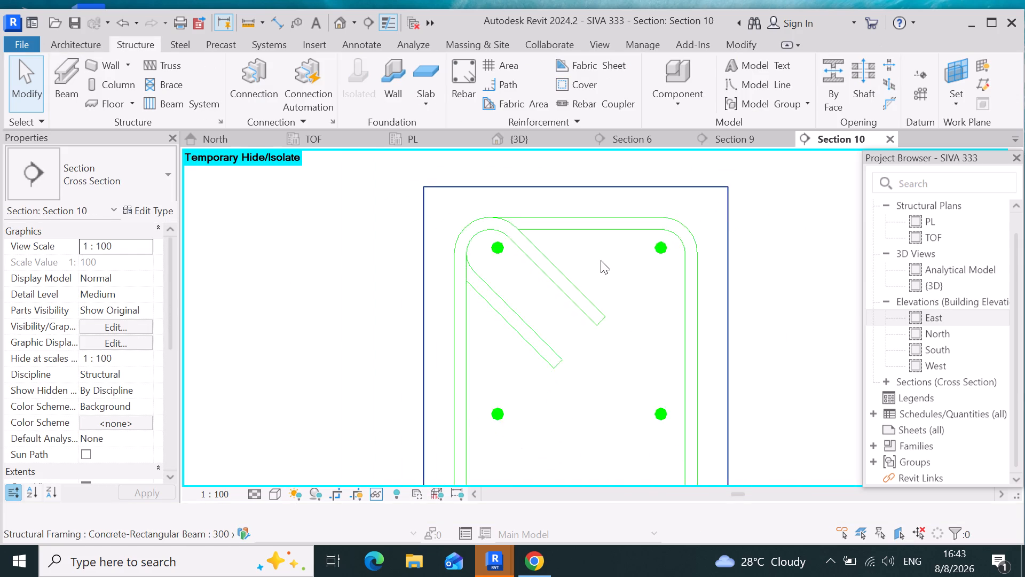
pyautogui.scroll(-7, 601, 260)
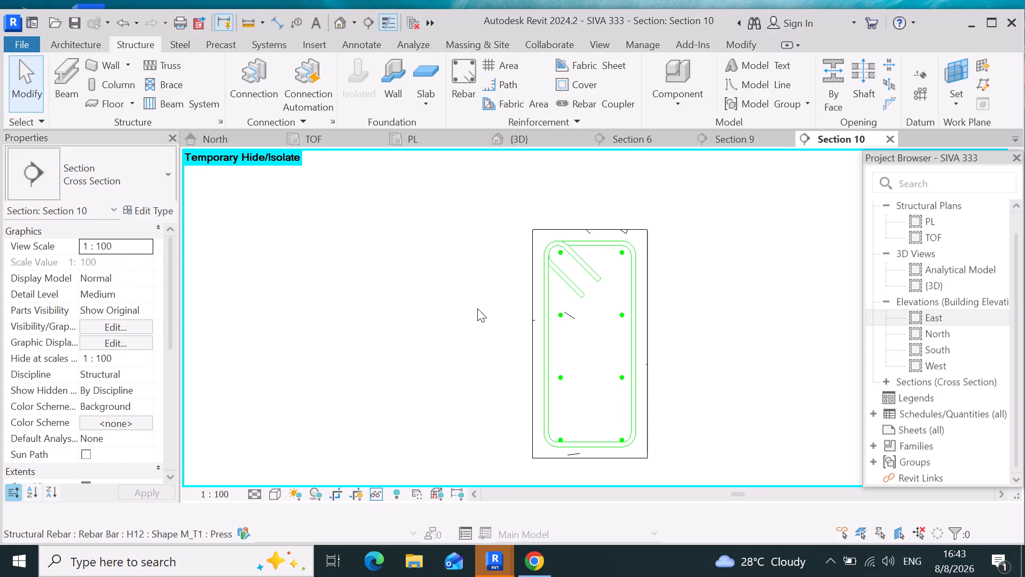
pyautogui.scroll(-3, 477, 308)
pyautogui.scroll(9, 569, 403)
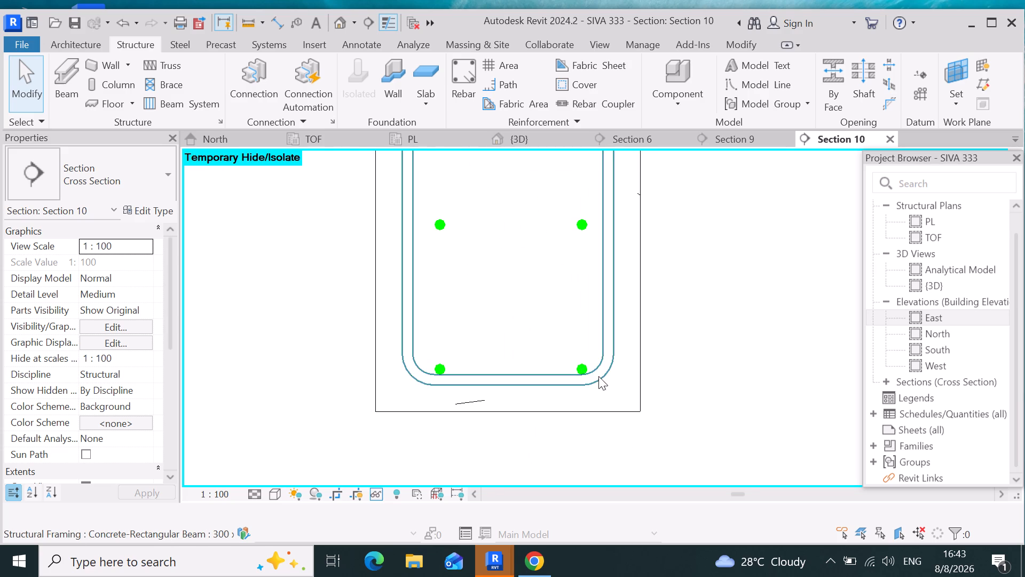
pyautogui.scroll(3, 582, 380)
pyautogui.click(576, 361)
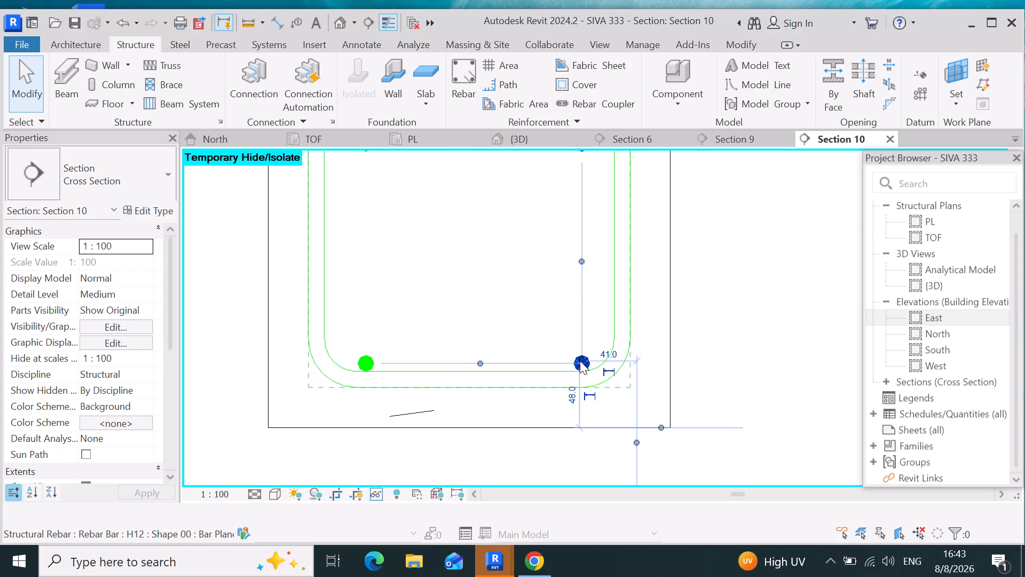
pyautogui.moveTo(581, 355); pyautogui.dragTo(587, 338)
pyautogui.click(367, 367)
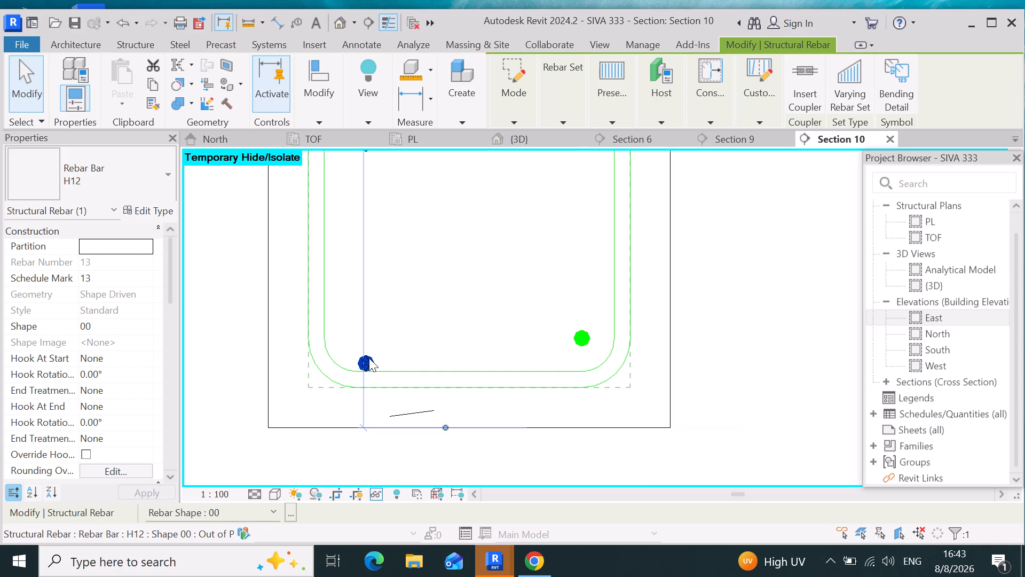
pyautogui.moveTo(369, 357); pyautogui.dragTo(369, 342)
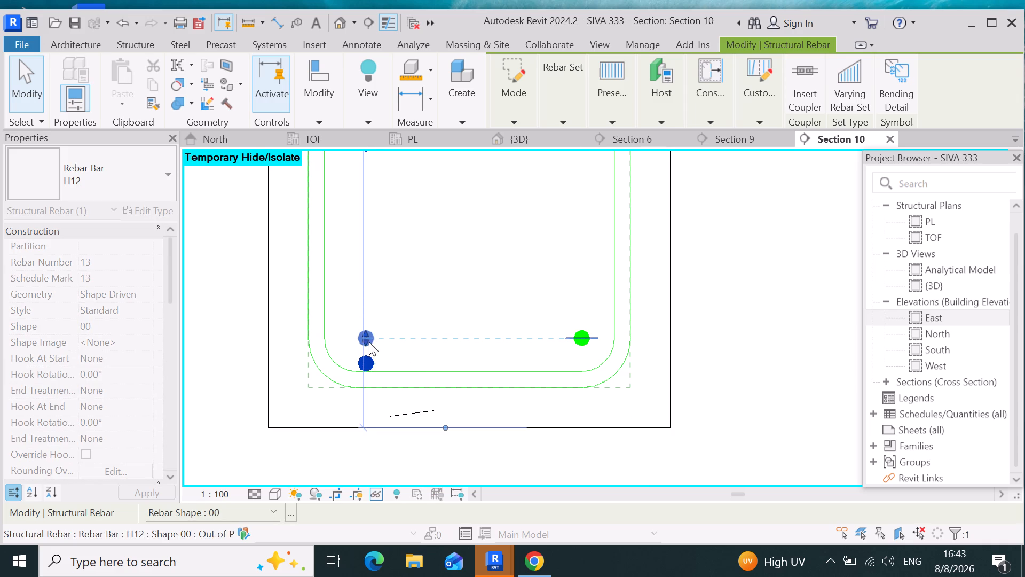
pyautogui.click(499, 280)
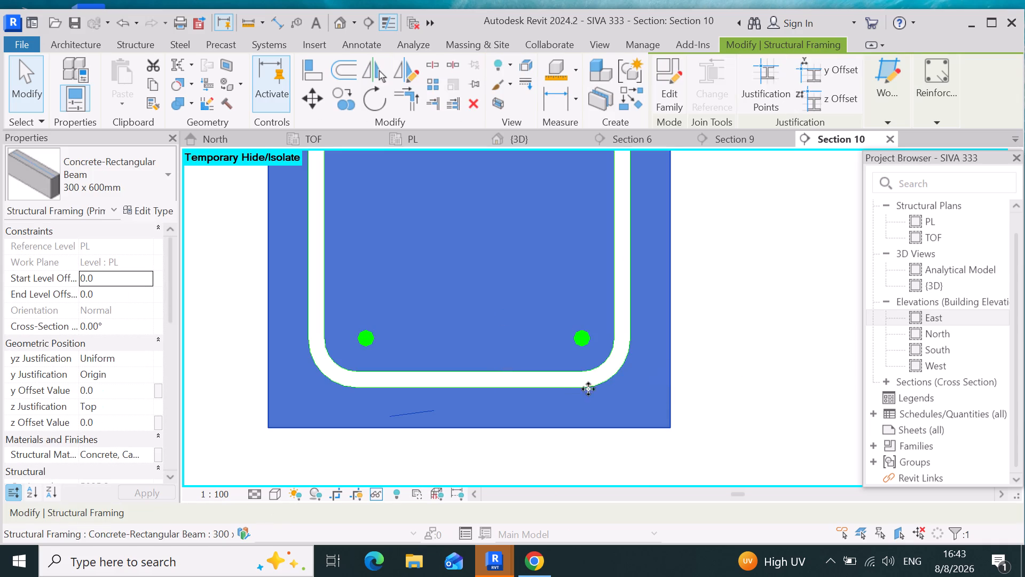
pyautogui.click(744, 369)
pyautogui.scroll(-3, 729, 387)
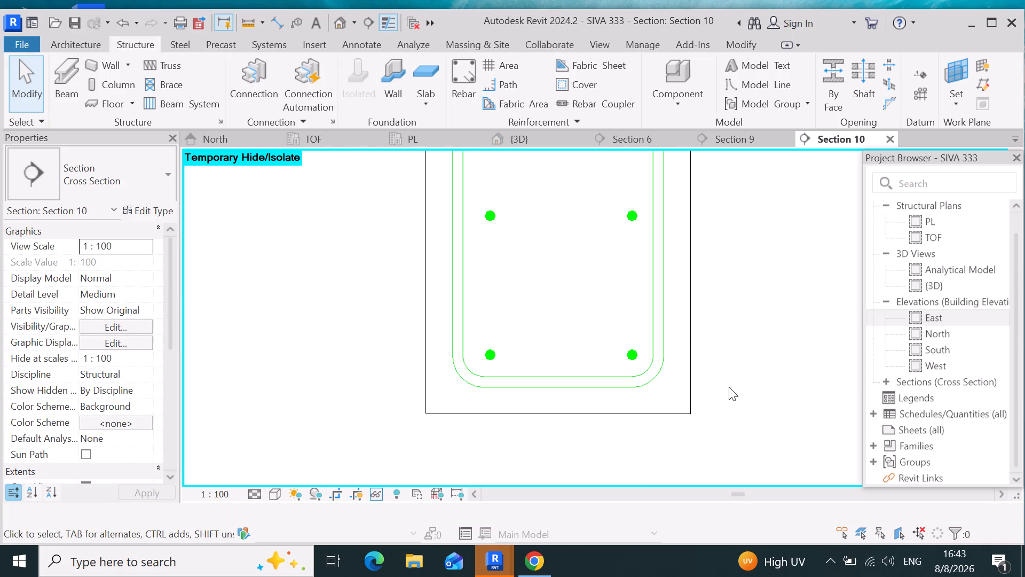
pyautogui.scroll(-4, 729, 387)
pyautogui.scroll(-4, 532, 384)
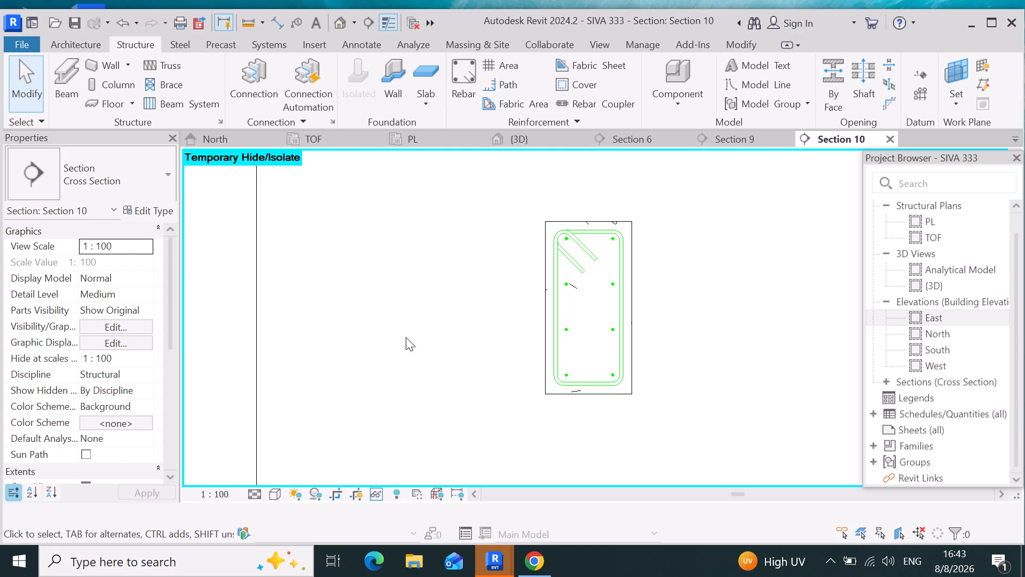
# In the 3D view, set the Section 10 beam's M_T1 stirrup layout to Maximum Spacing at 150 mm.
pyautogui.click(537, 143)
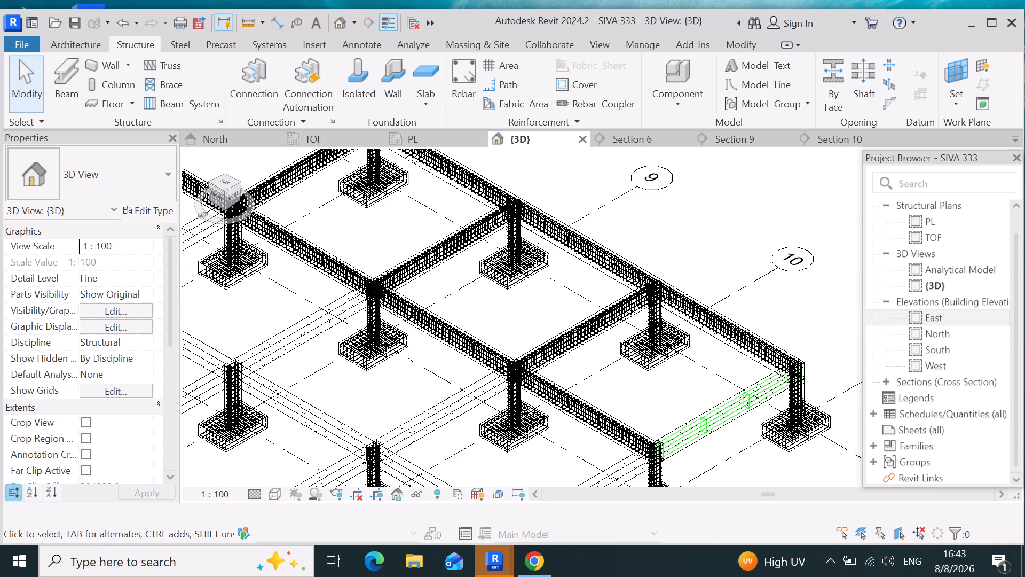
pyautogui.scroll(10, 713, 467)
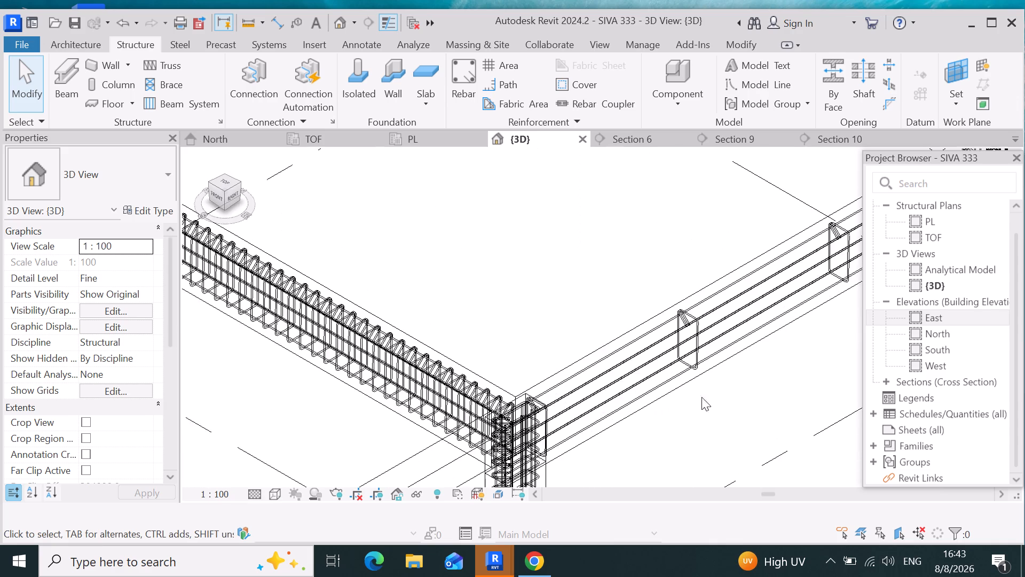
pyautogui.scroll(3, 693, 304)
pyautogui.click(689, 291)
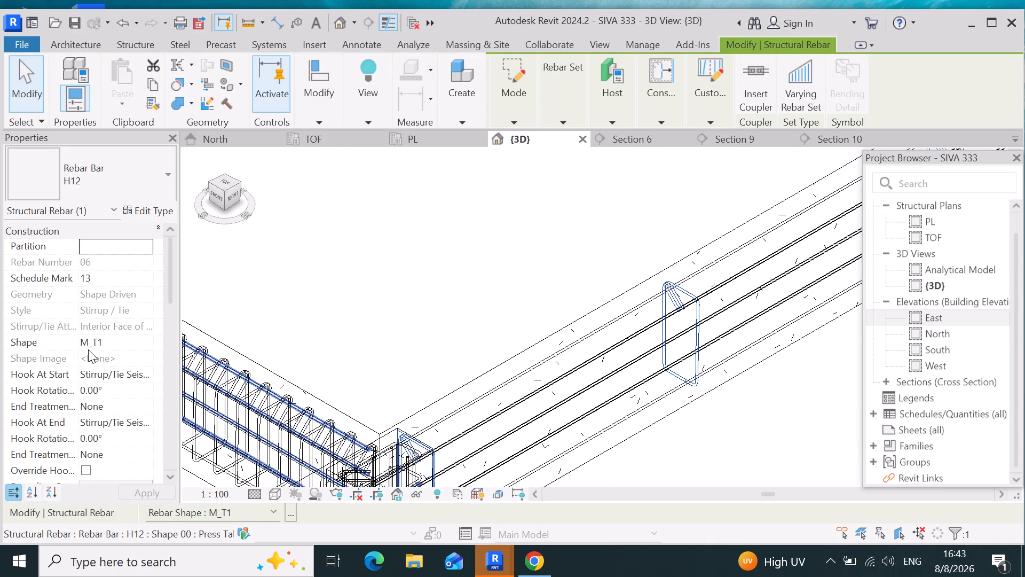
pyautogui.scroll(-4, 89, 360)
pyautogui.click(145, 340)
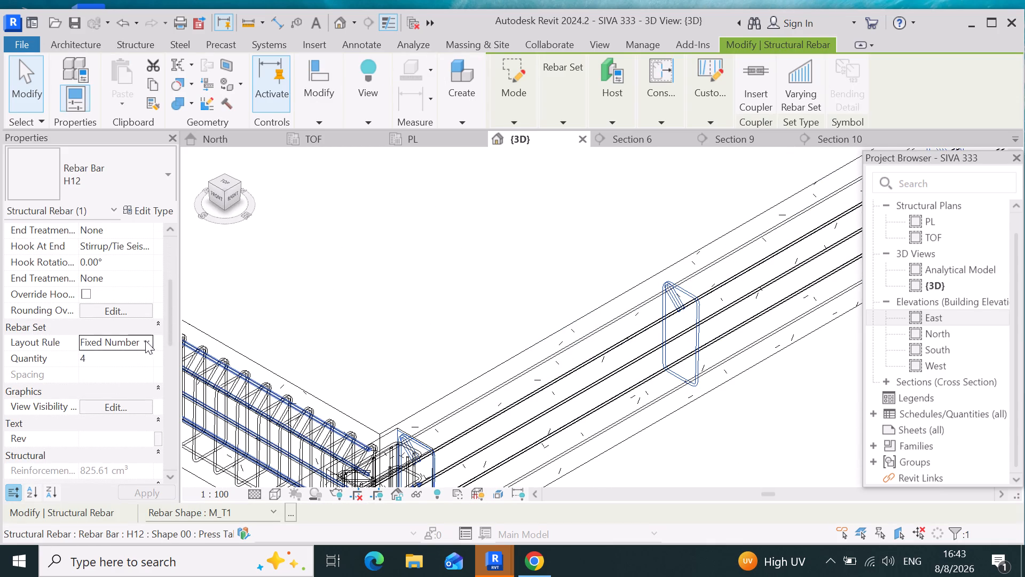
pyautogui.click(133, 384)
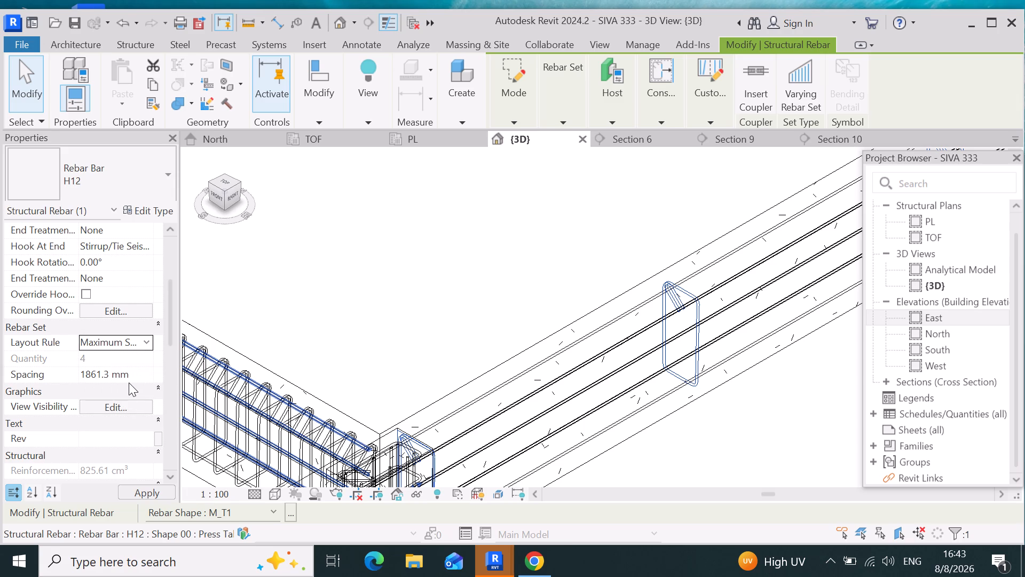
pyautogui.click(139, 371)
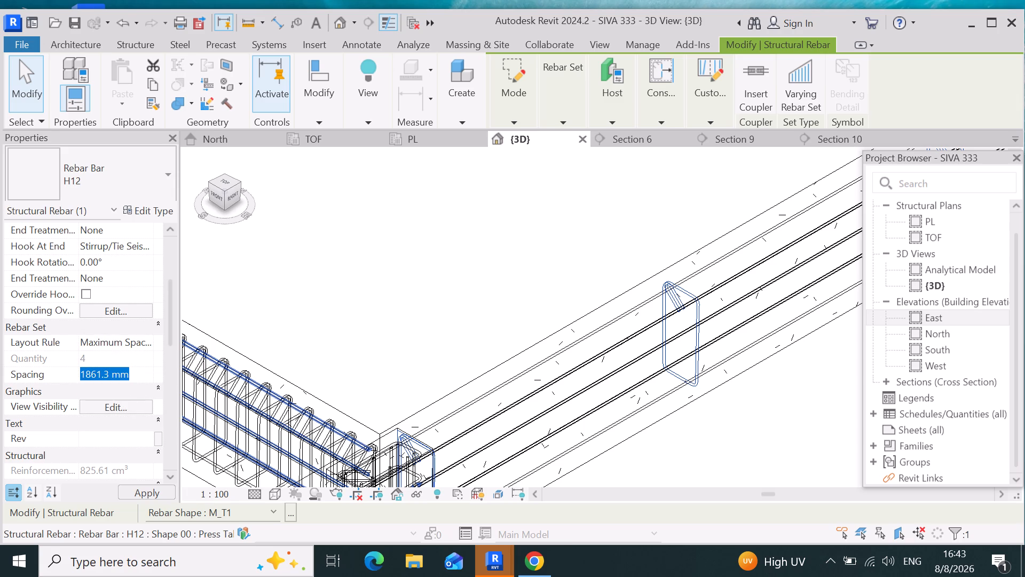
pyautogui.press('BackSpace')
pyautogui.press('1')
pyautogui.write('50')
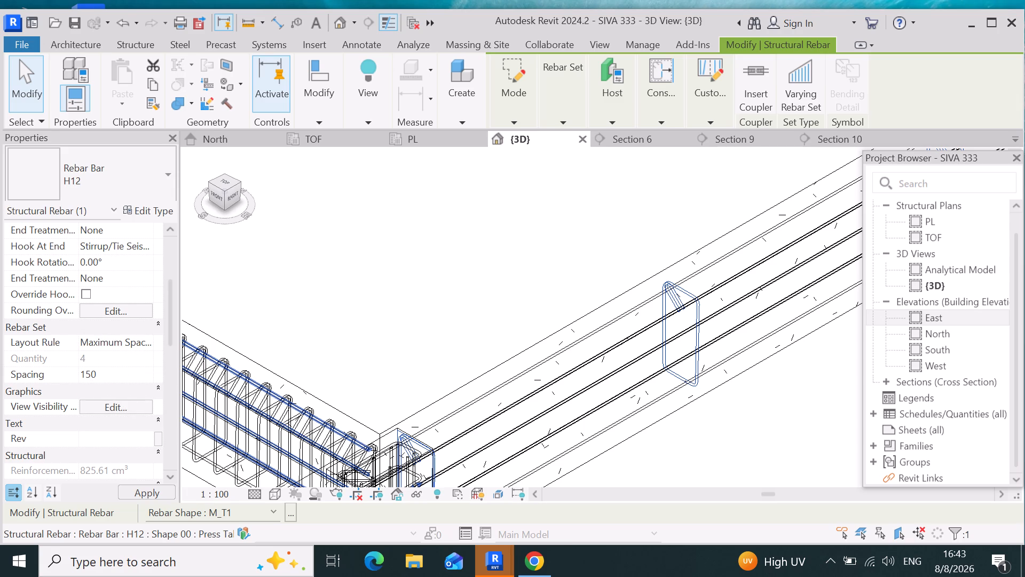
pyautogui.press('Return')
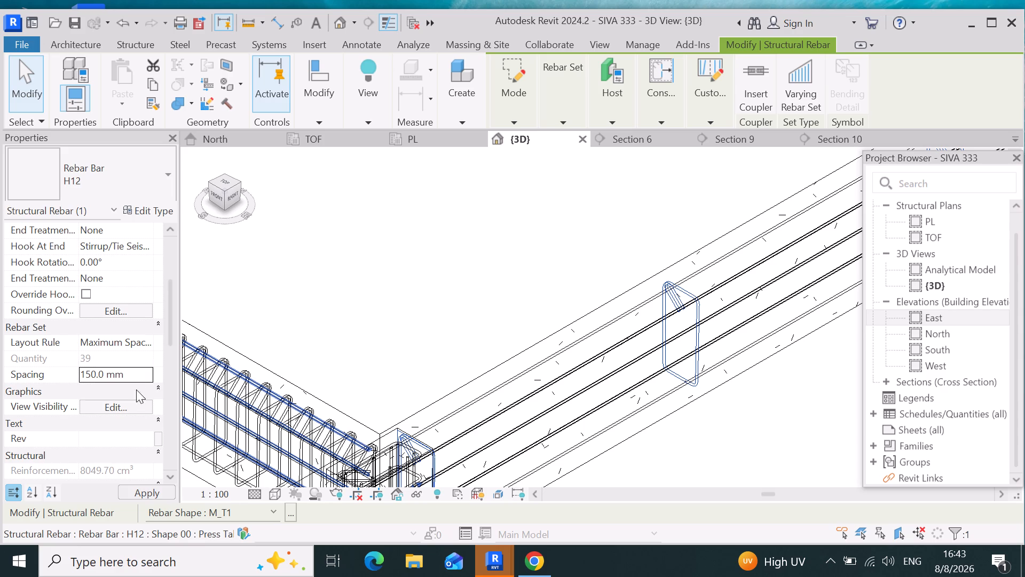
# Show the Section 10 beam's M_T1 stirrup set unobscured in the {3D} view.
pyautogui.scroll(4, 553, 392)
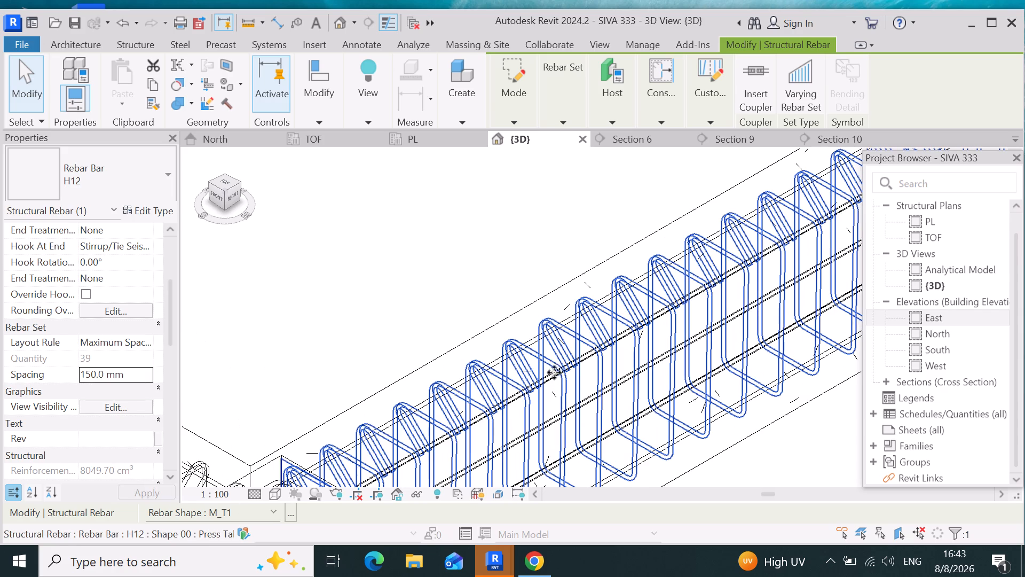
pyautogui.click(550, 368)
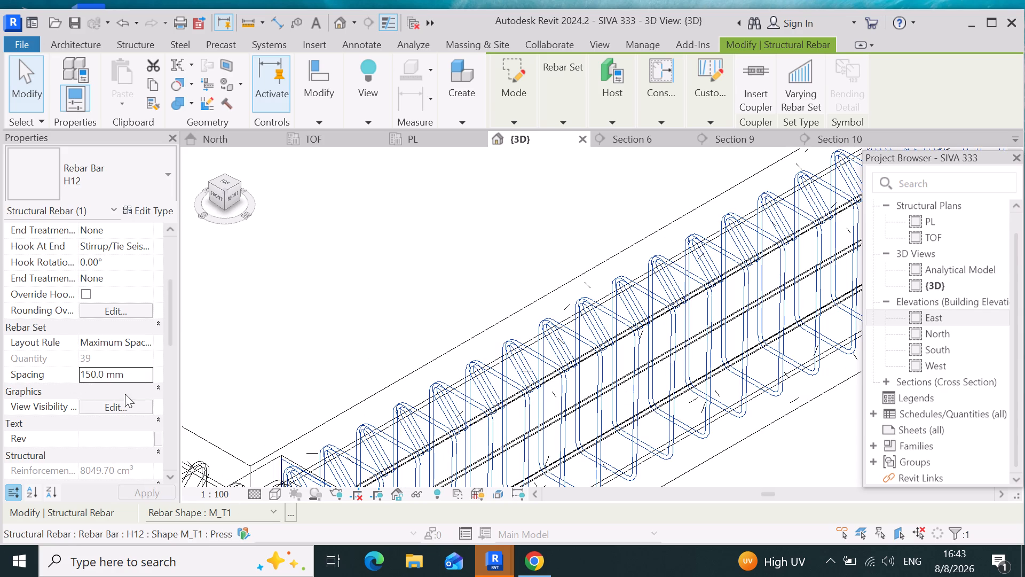
pyautogui.click(122, 404)
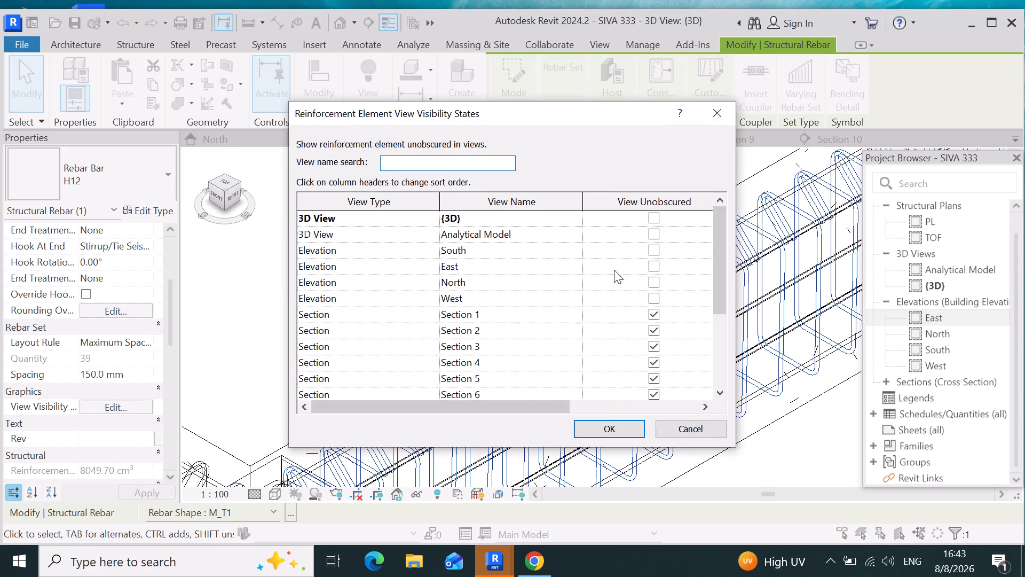
pyautogui.click(655, 220)
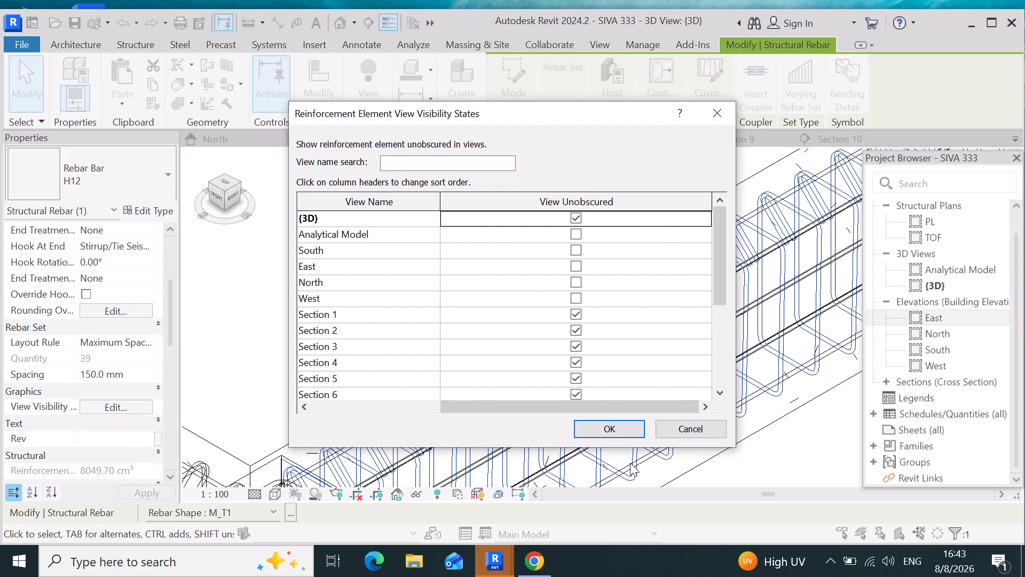
pyautogui.click(622, 425)
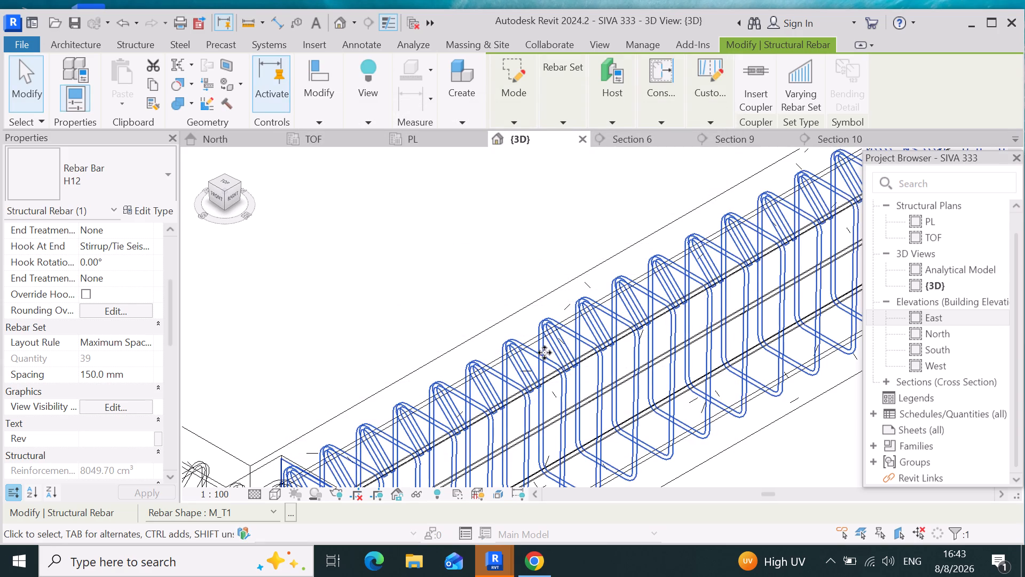
# Recheck the stirrup set's view visibility states and the 3D view's Fine detail level.
pyautogui.scroll(-3, 545, 353)
pyautogui.scroll(7, 492, 452)
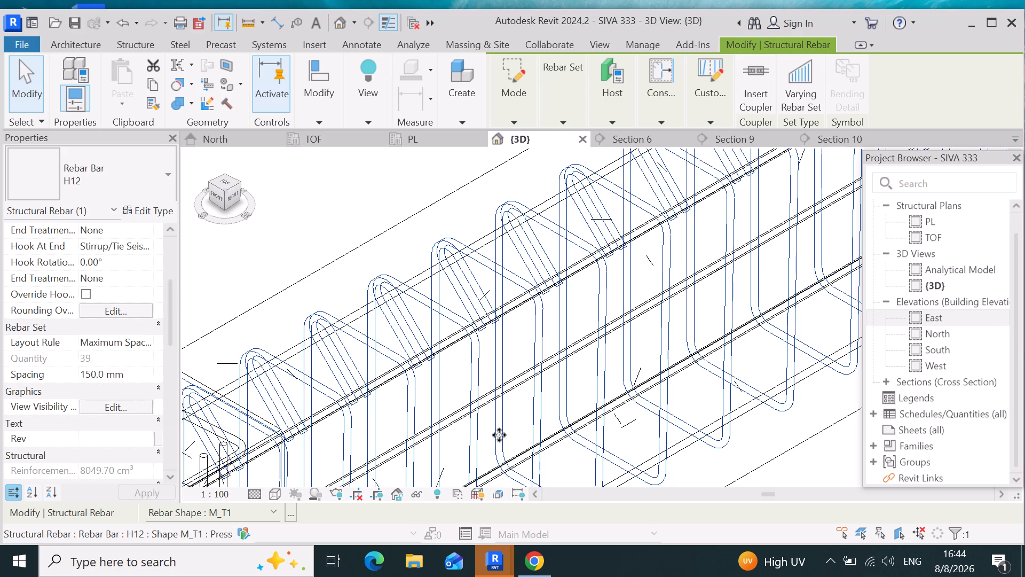
pyautogui.click(585, 419)
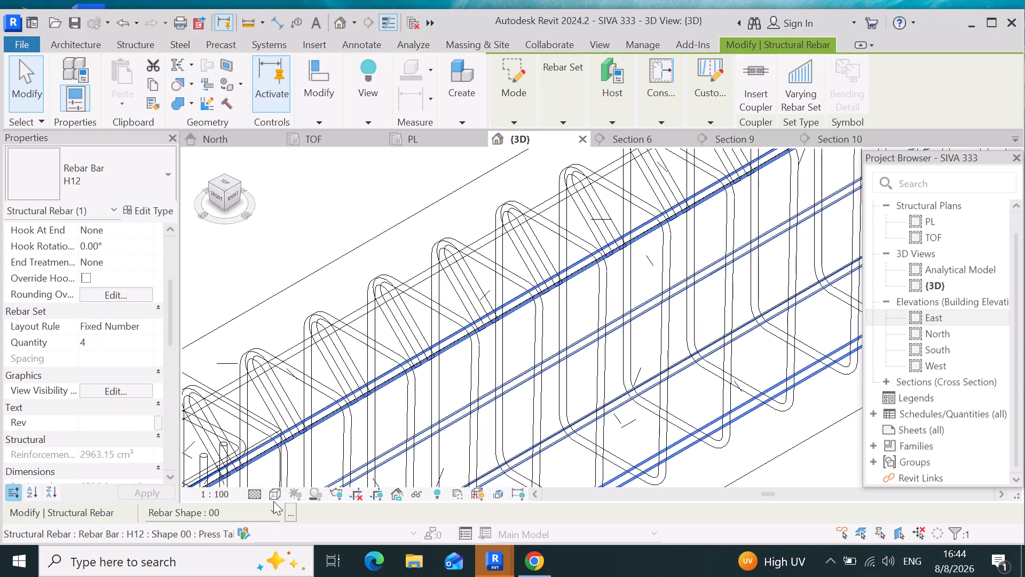
pyautogui.click(254, 494)
pyautogui.click(274, 474)
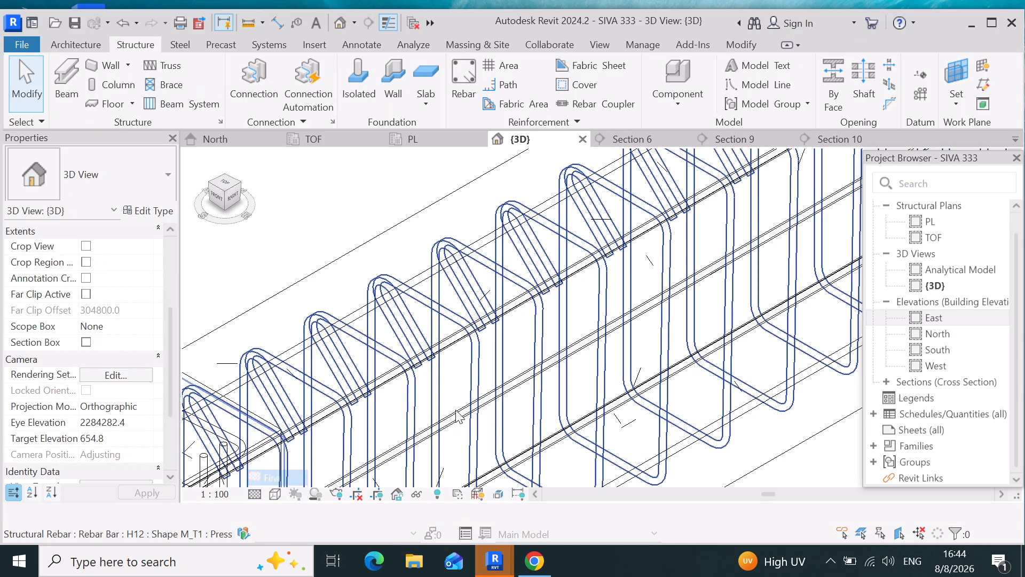
pyautogui.click(464, 330)
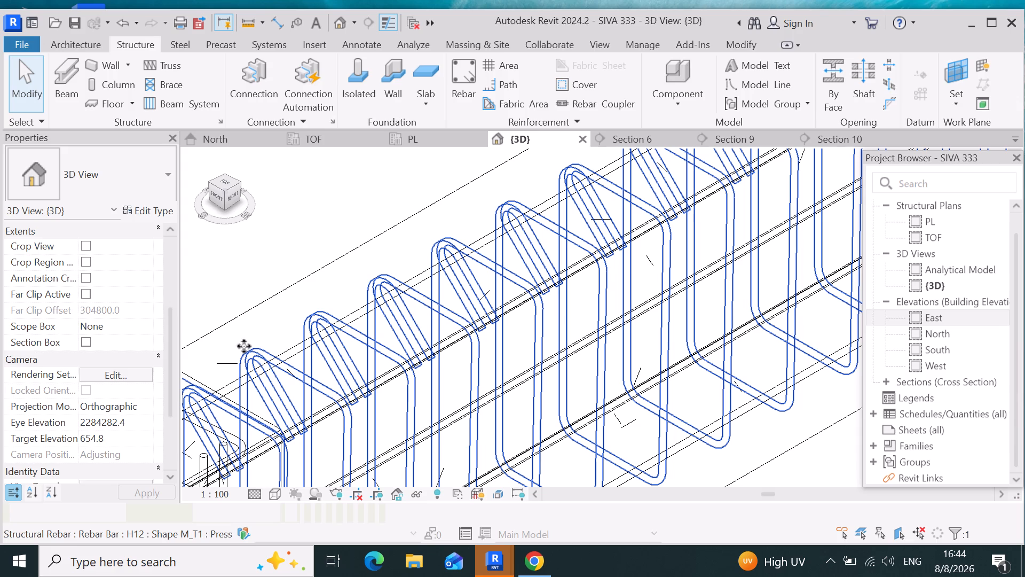
pyautogui.click(107, 411)
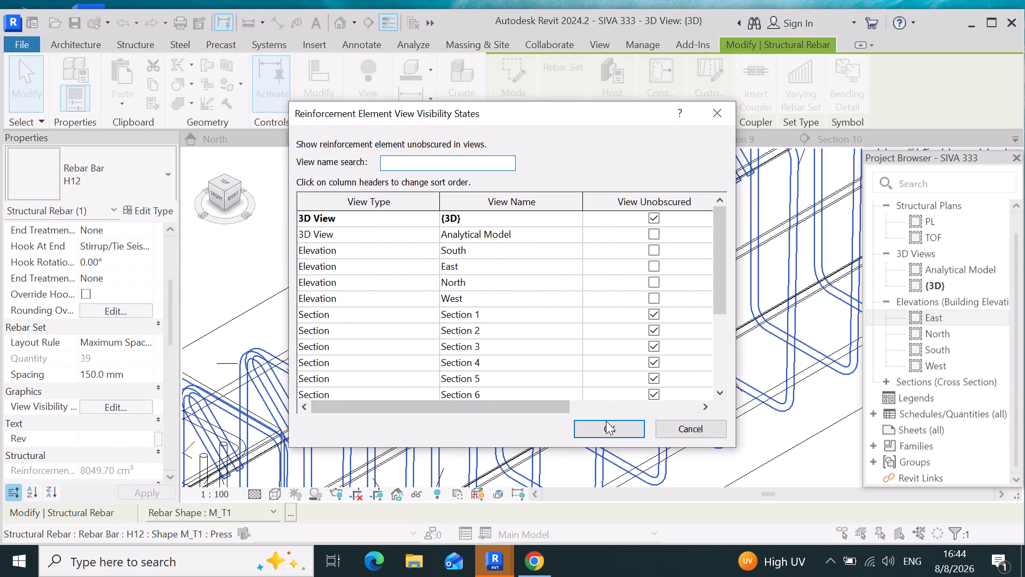
pyautogui.click(606, 423)
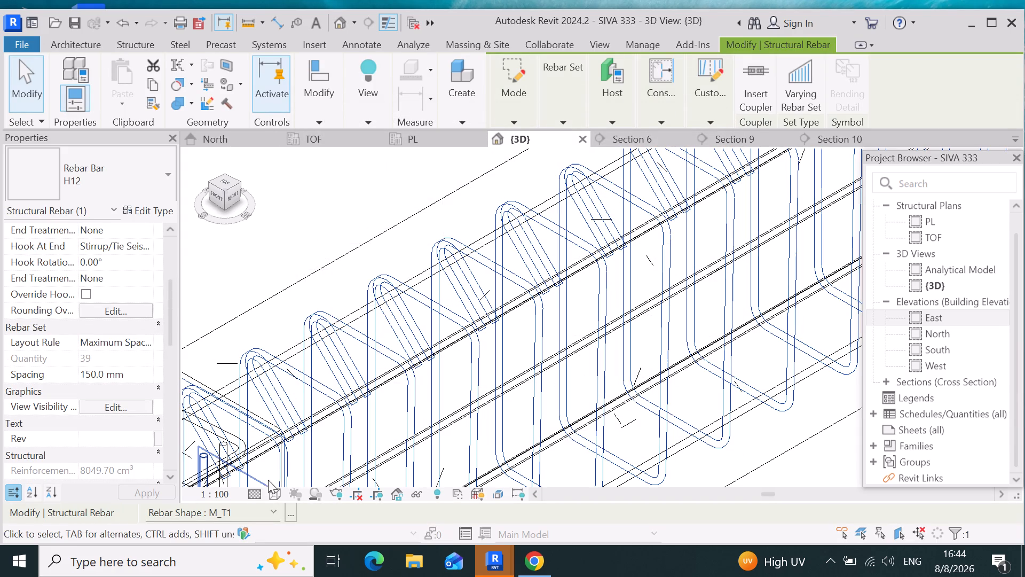
pyautogui.click(253, 496)
pyautogui.click(255, 481)
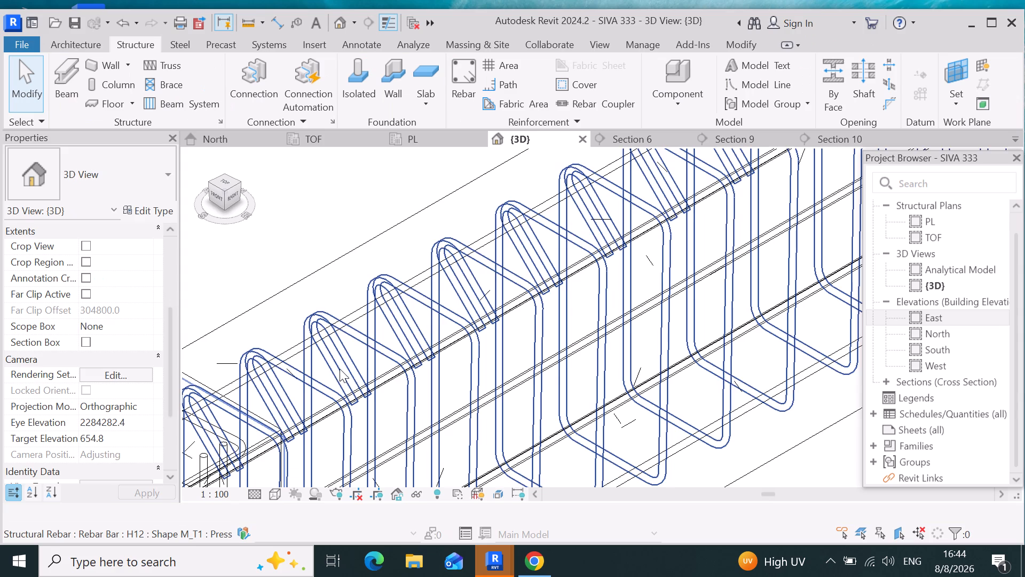
# Show one set of straight H12 bars in the Section 10 beam unobscured in the {3D} view.
pyautogui.scroll(-4, 341, 363)
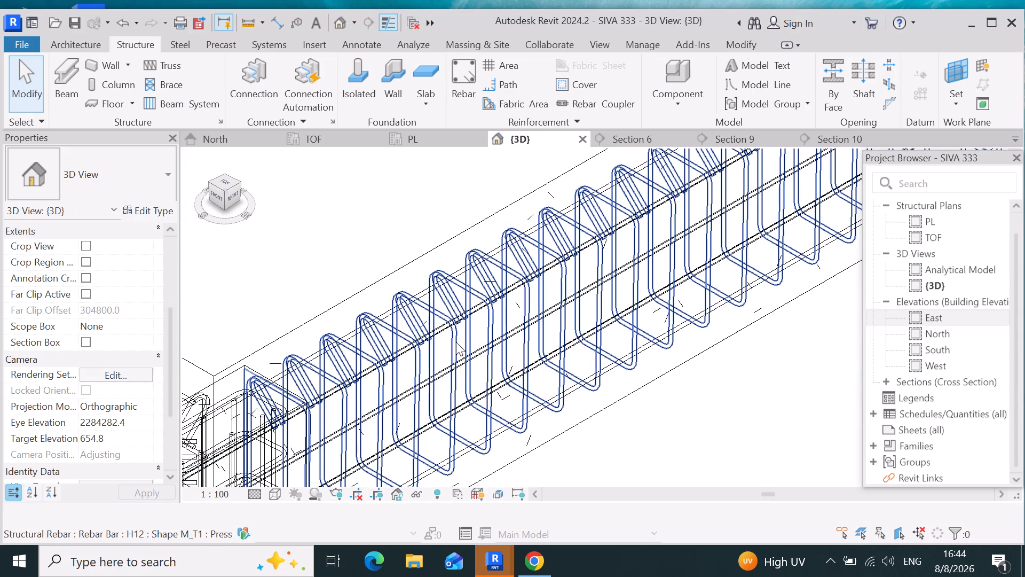
pyautogui.click(468, 403)
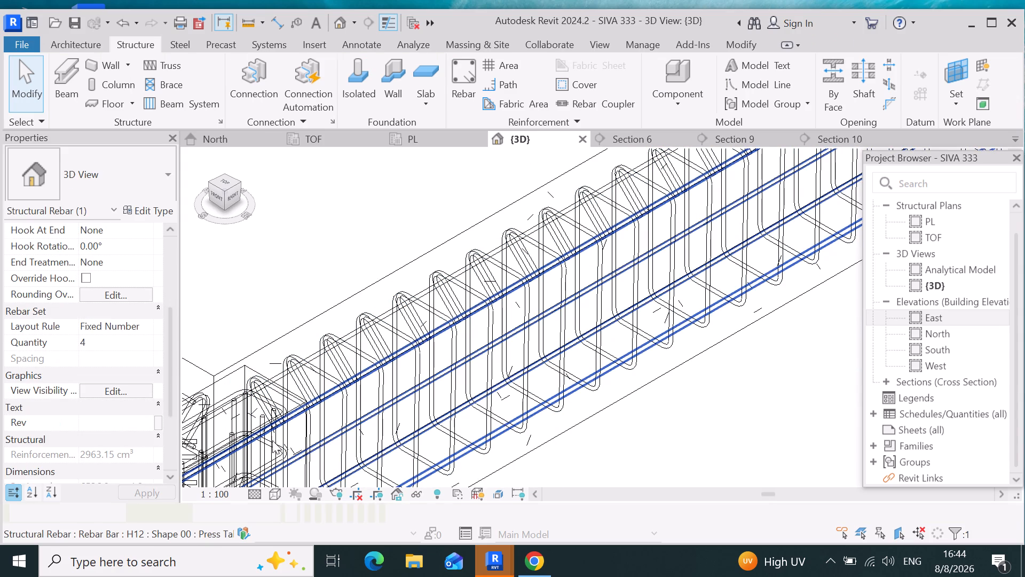
pyautogui.click(131, 392)
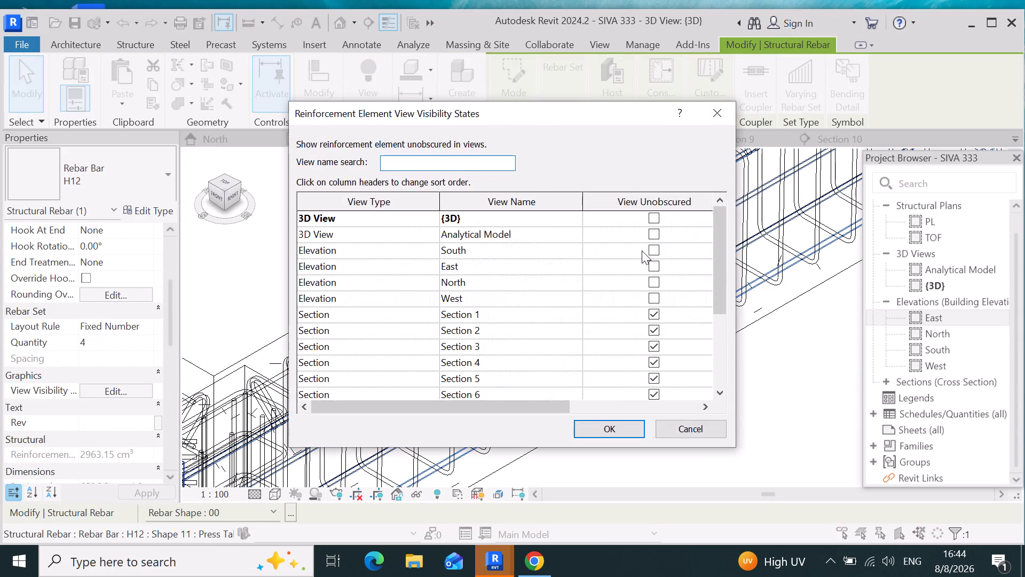
pyautogui.click(655, 216)
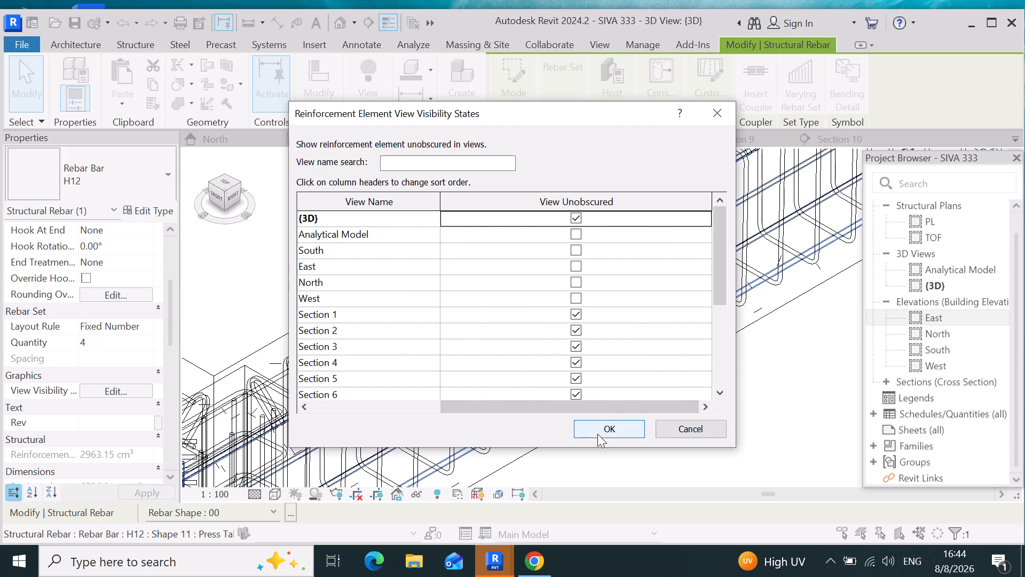
pyautogui.click(600, 434)
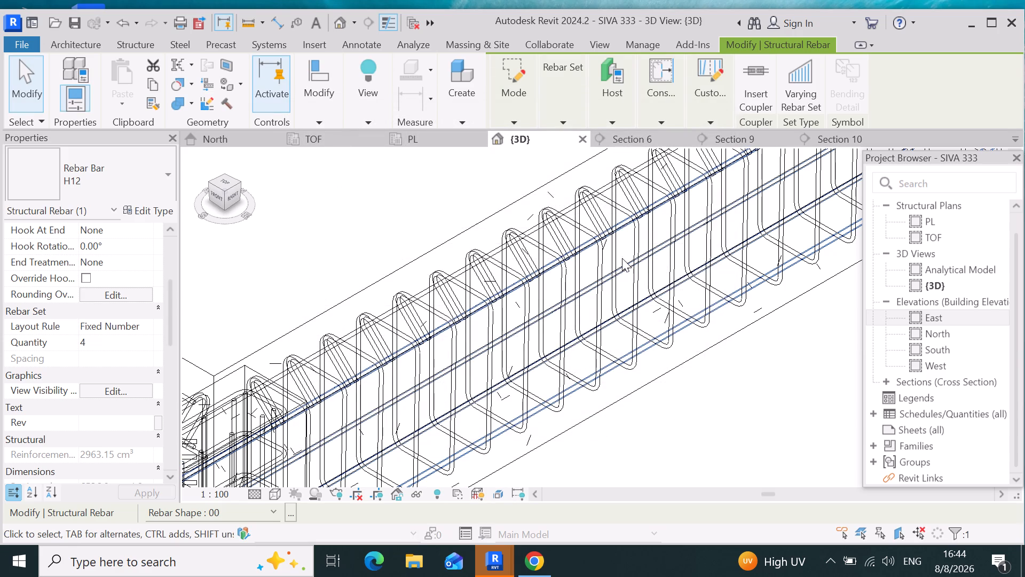
# Switch the 3D view from wireframe to a realistic visual style with the concrete surfaces shown.
pyautogui.scroll(-5, 645, 412)
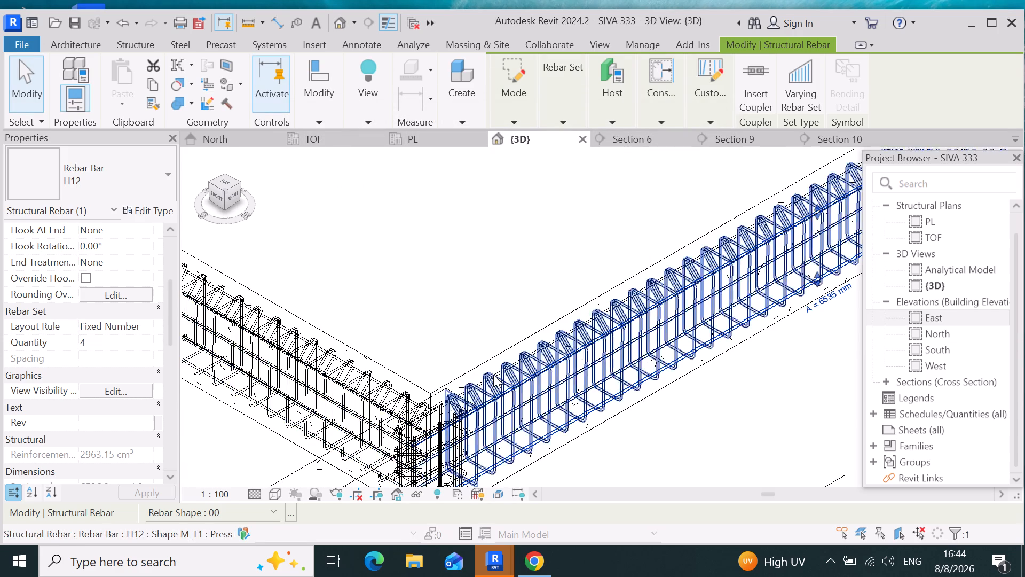
pyautogui.scroll(-5, 493, 375)
pyautogui.scroll(-3, 656, 386)
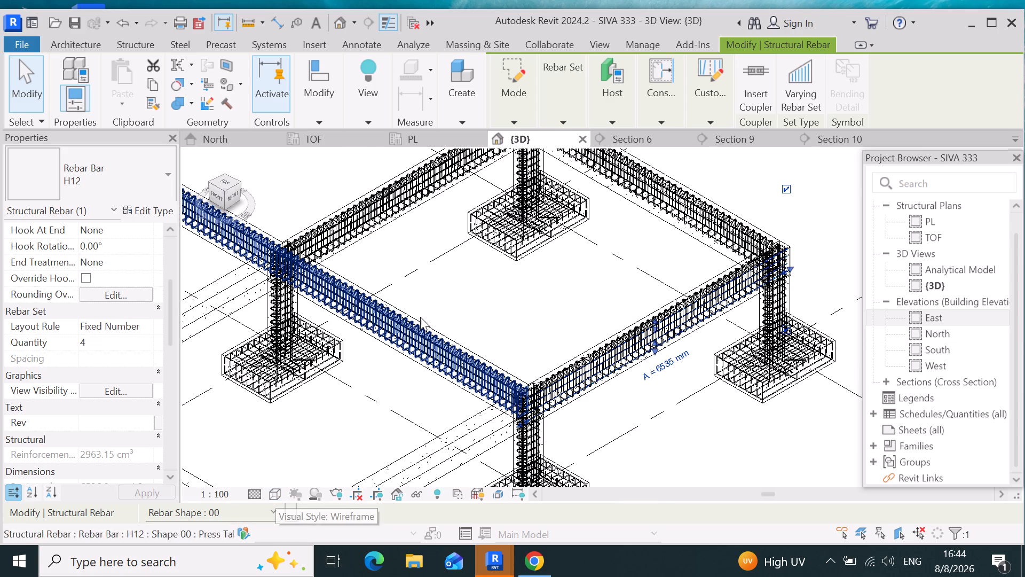
pyautogui.click(271, 495)
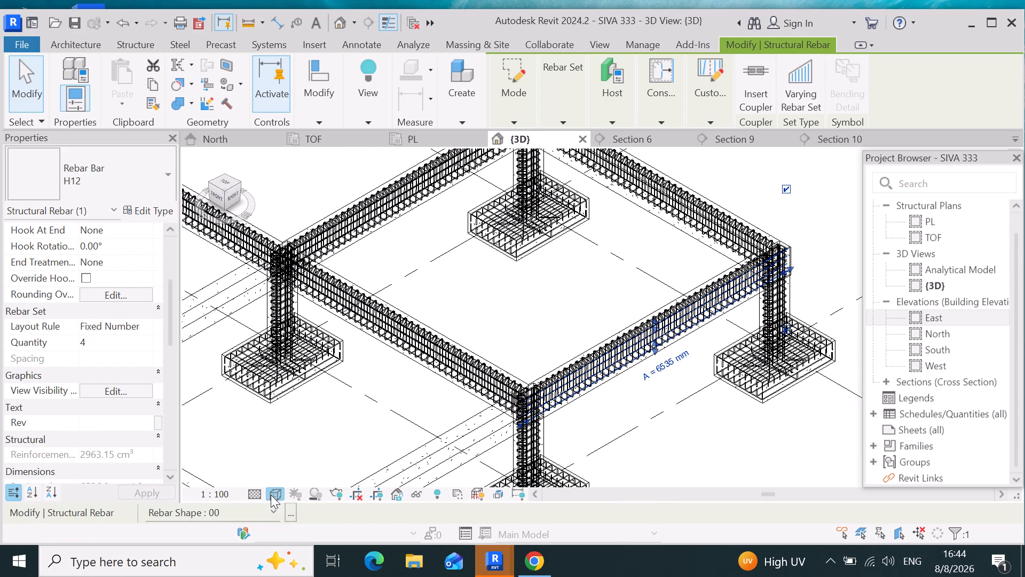
pyautogui.click(385, 394)
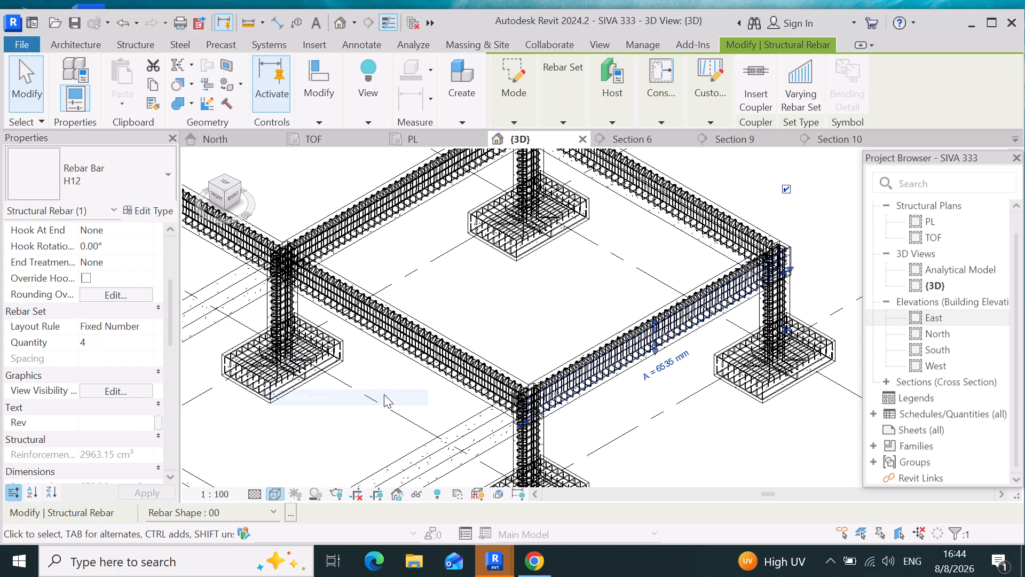
pyautogui.click(277, 498)
pyautogui.click(288, 477)
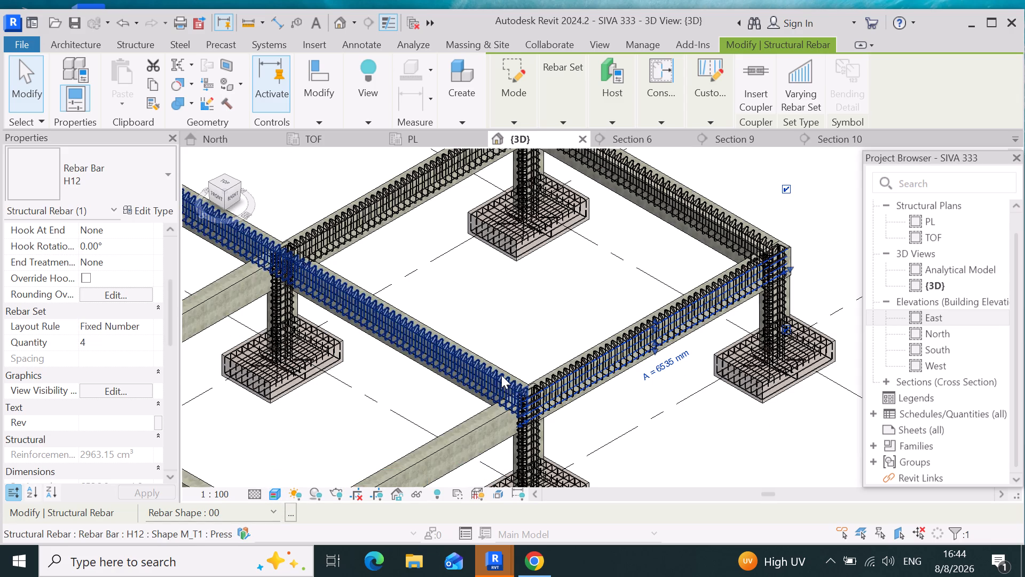
pyautogui.scroll(-4, 501, 375)
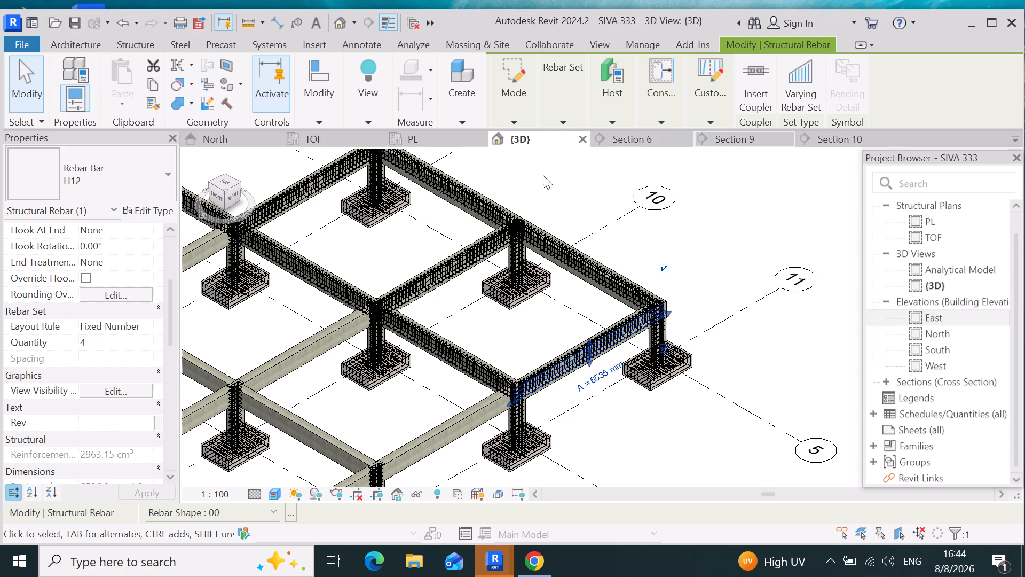
# Examine the PL structural plan to find which beam bays still lack reinforcement.
pyautogui.click(427, 140)
pyautogui.scroll(-6, 610, 381)
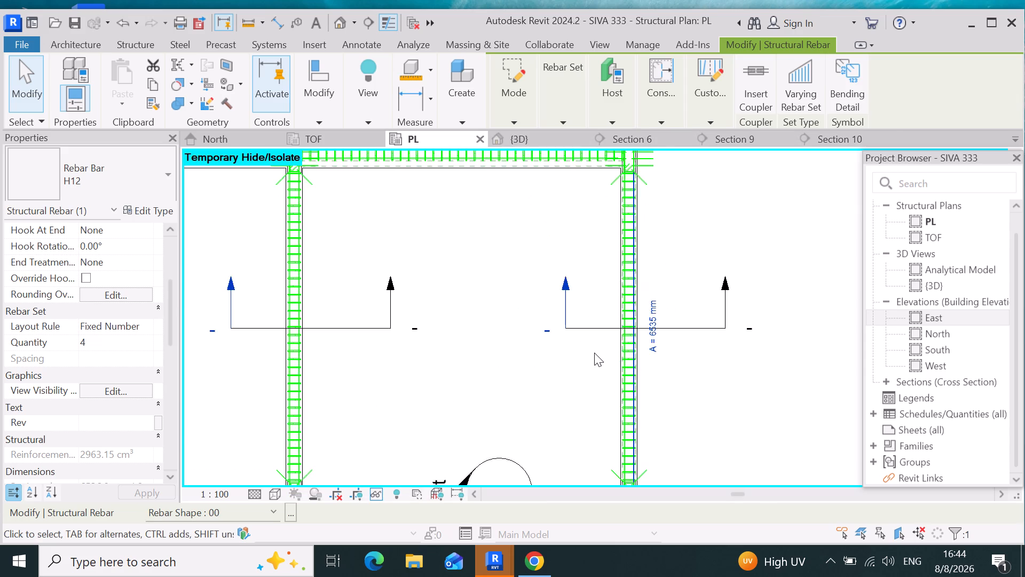
pyautogui.scroll(-7, 594, 353)
pyautogui.scroll(-4, 691, 289)
pyautogui.scroll(4, 672, 331)
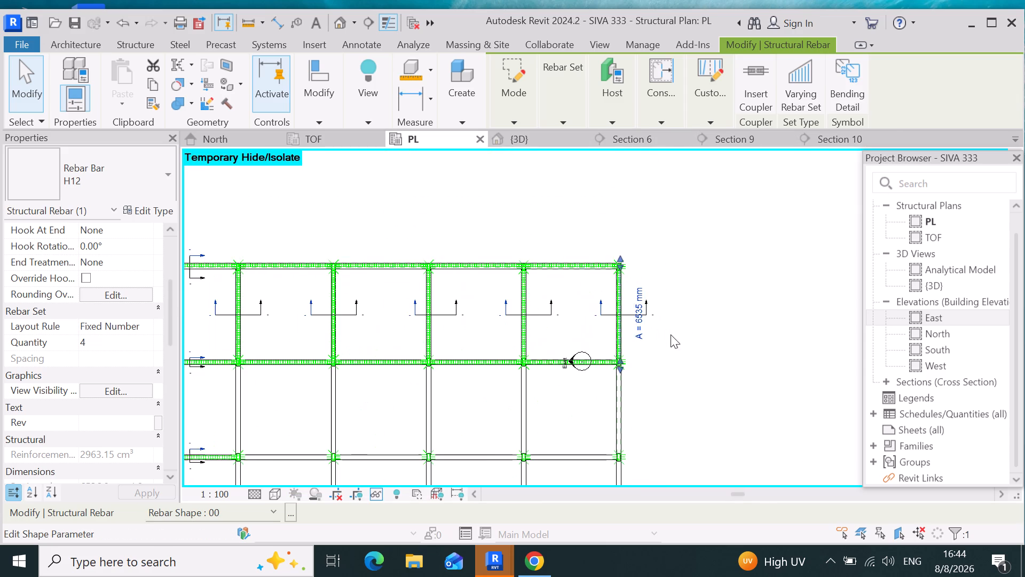
pyautogui.scroll(3, 644, 364)
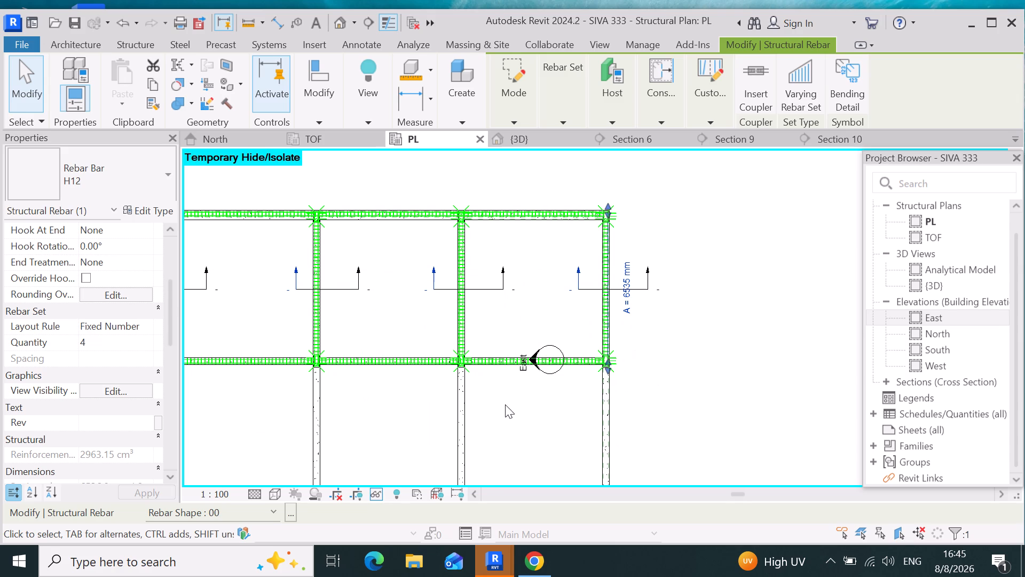
pyautogui.scroll(-3, 747, 220)
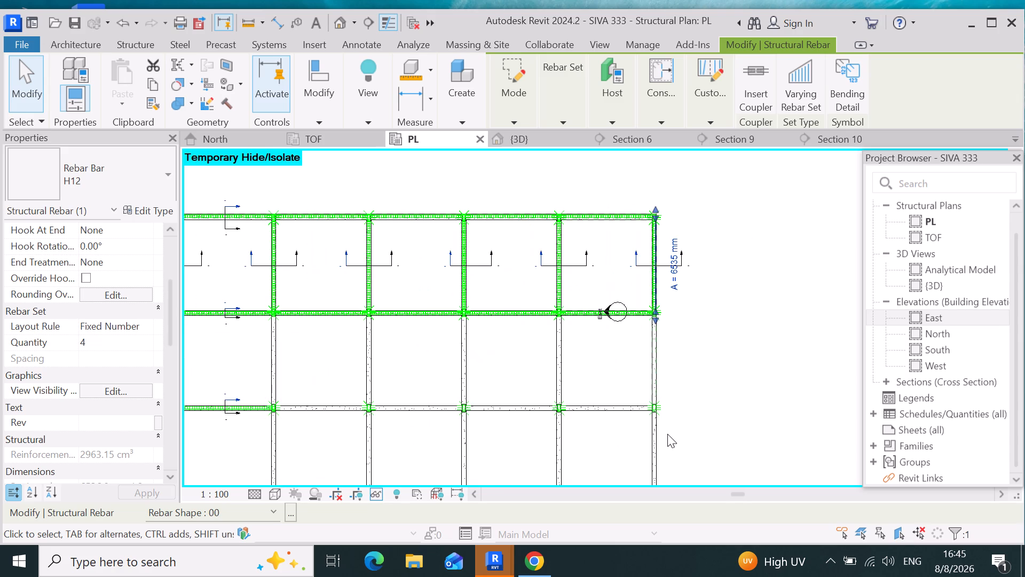
pyautogui.scroll(-4, 617, 272)
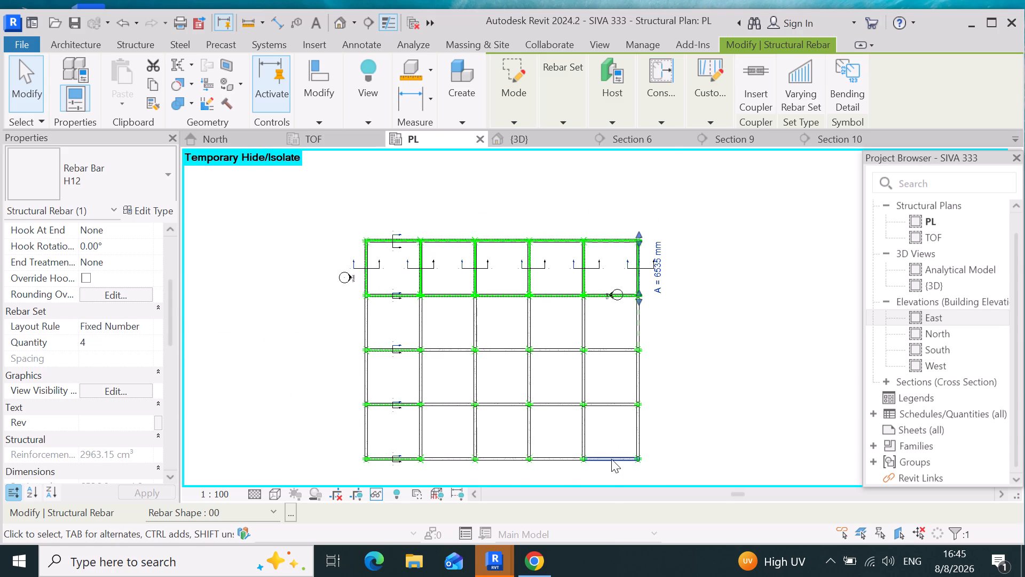
pyautogui.scroll(3, 611, 459)
pyautogui.scroll(5, 642, 237)
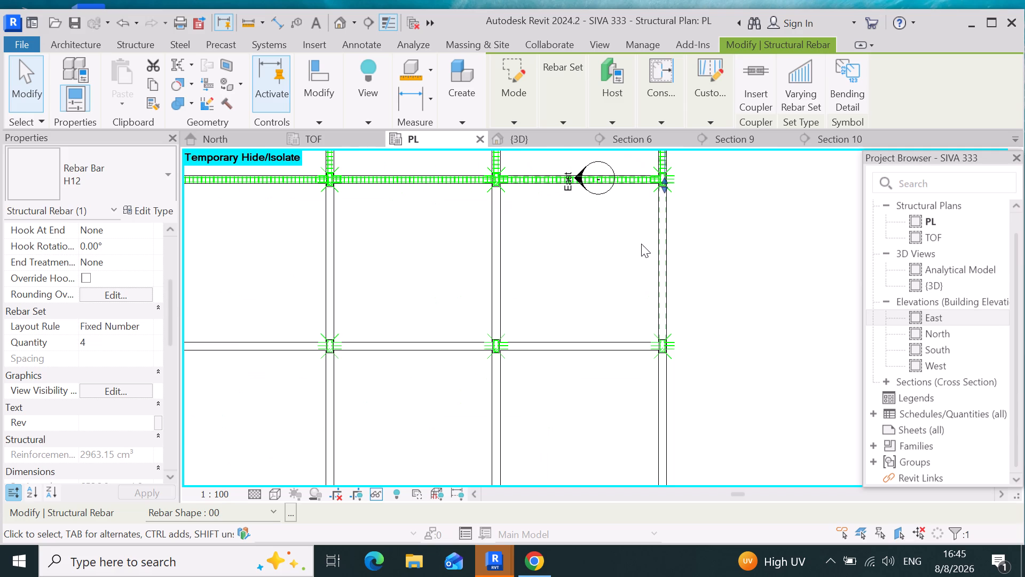
pyautogui.scroll(-2, 645, 244)
pyautogui.scroll(-4, 780, 299)
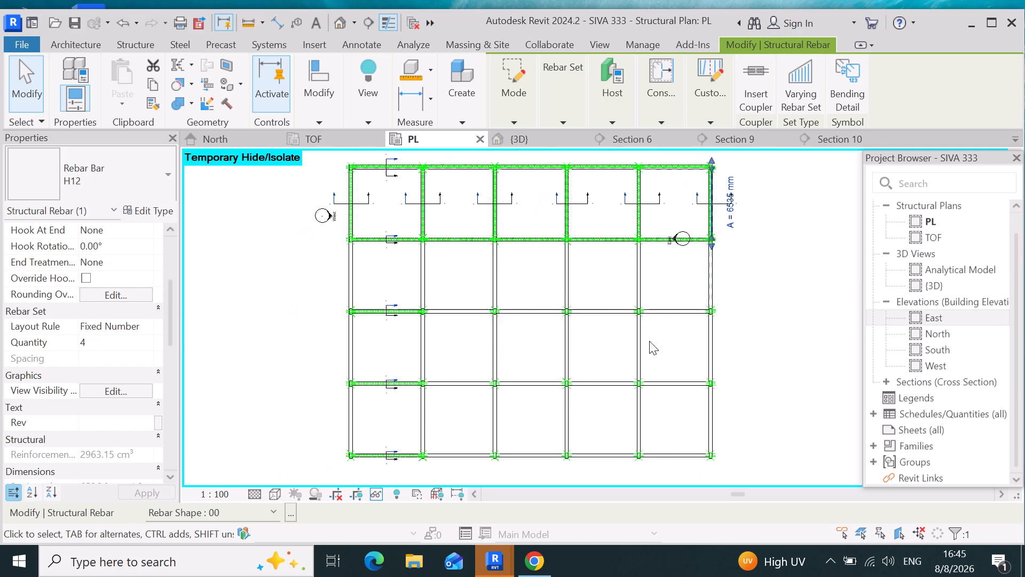
# Extend the M_T1 stirrup set in the westernmost bay of the third east-west beam line past the column into the second bay.
pyautogui.scroll(3, 449, 326)
pyautogui.scroll(4, 396, 299)
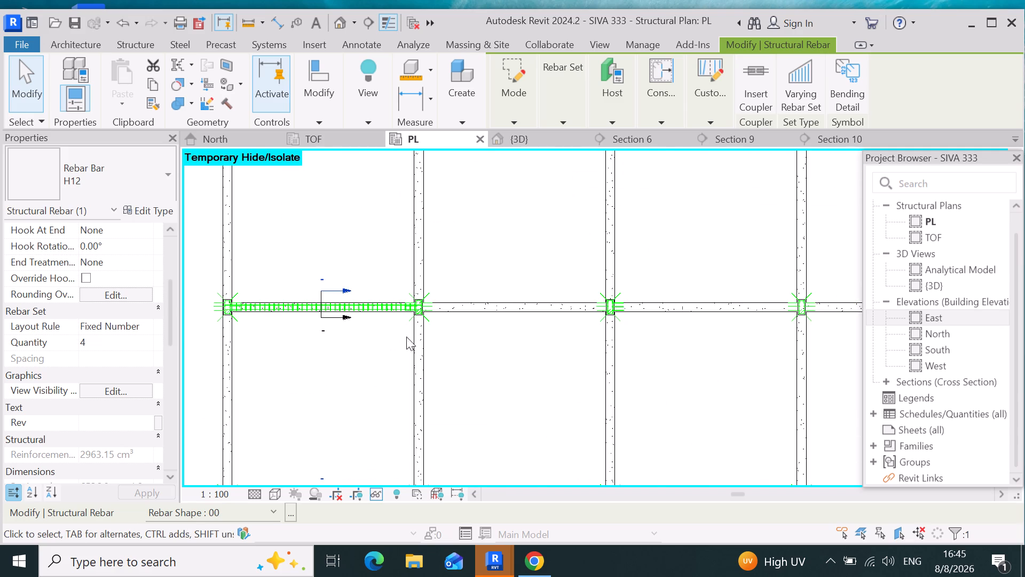
pyautogui.scroll(8, 418, 335)
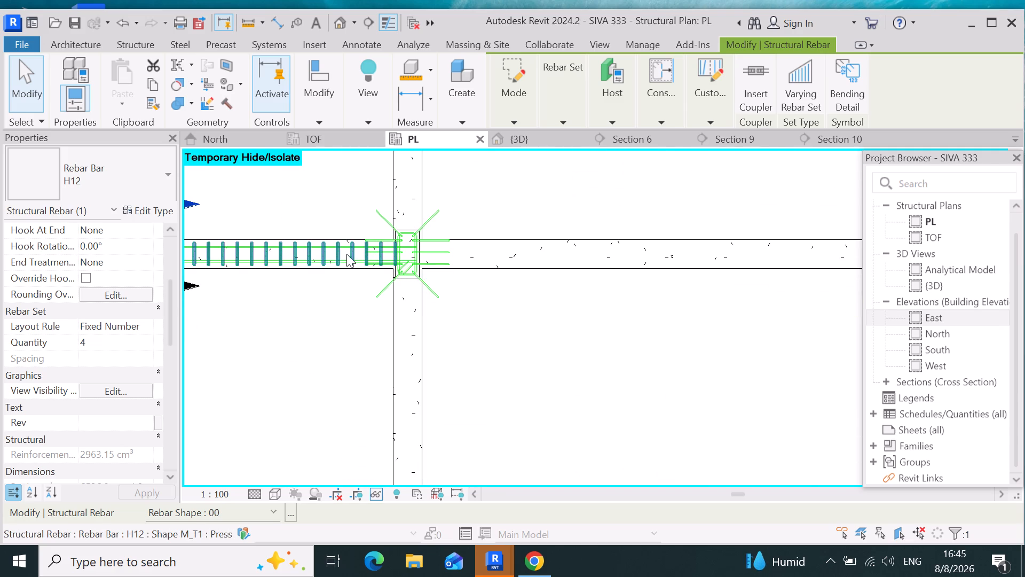
pyautogui.click(351, 255)
pyautogui.moveTo(398, 254); pyautogui.dragTo(557, 303)
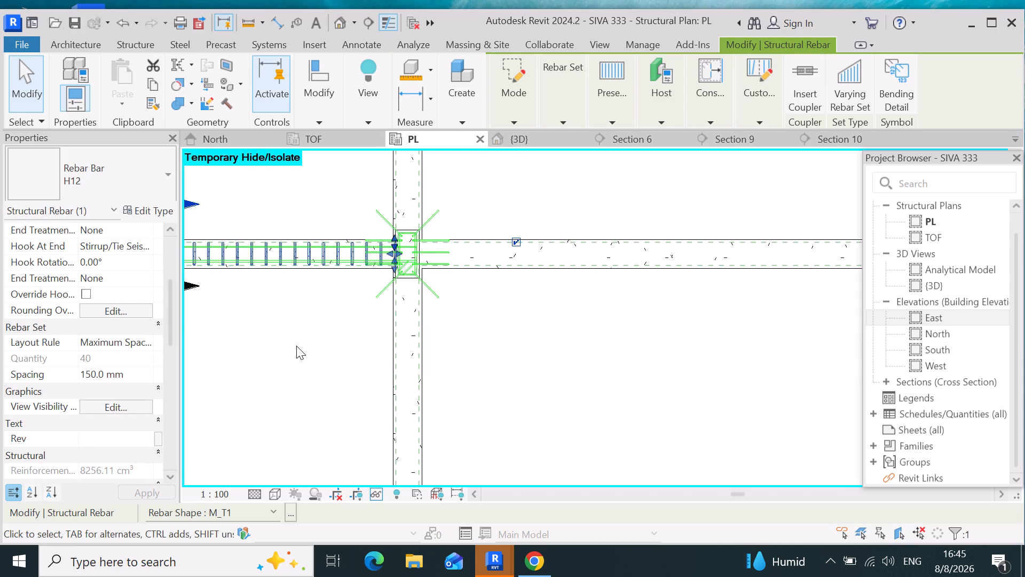
pyautogui.click(298, 346)
pyautogui.scroll(9, 458, 249)
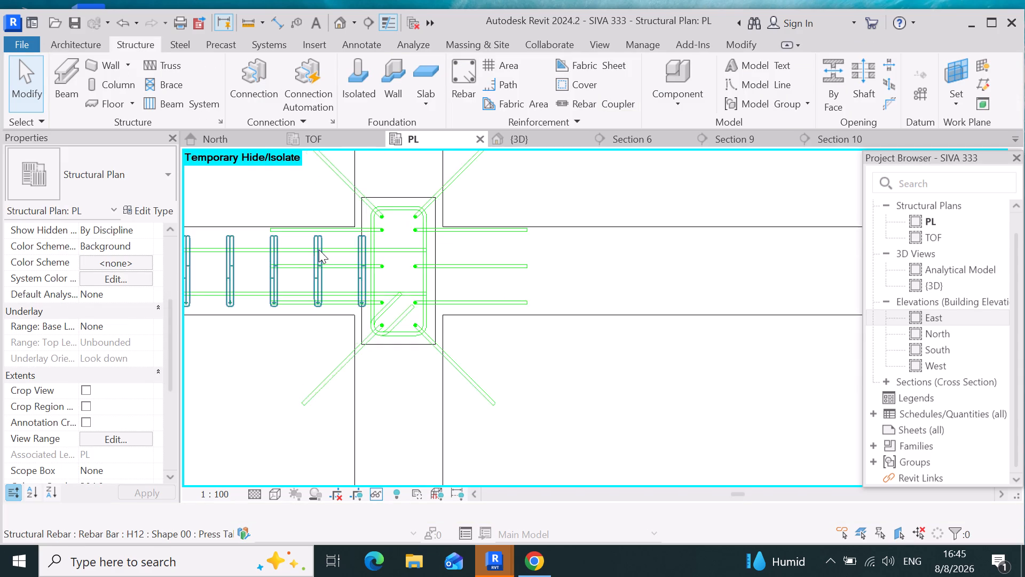
pyautogui.scroll(2, 319, 249)
pyautogui.click(312, 262)
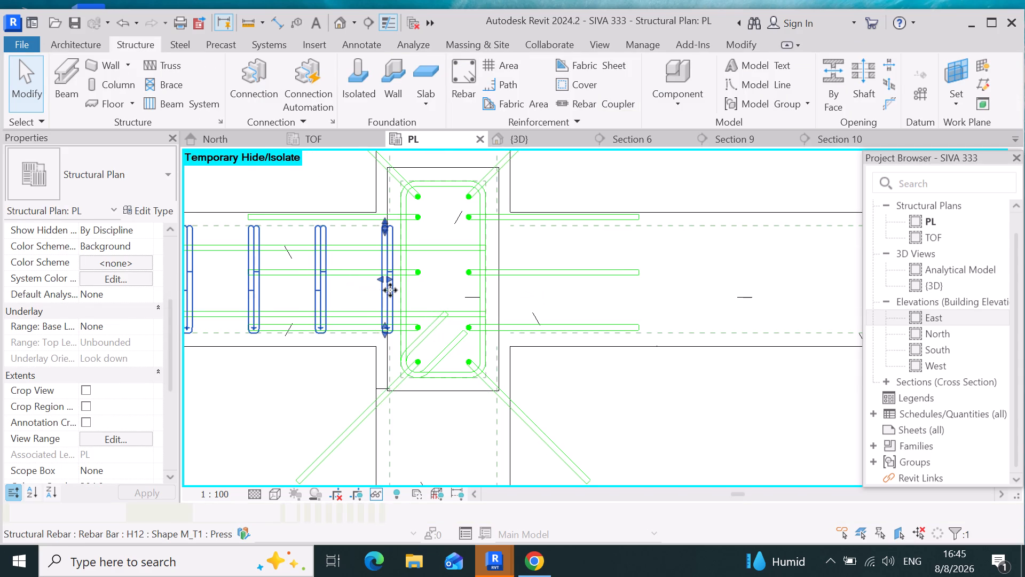
pyautogui.moveTo(390, 278); pyautogui.dragTo(674, 330)
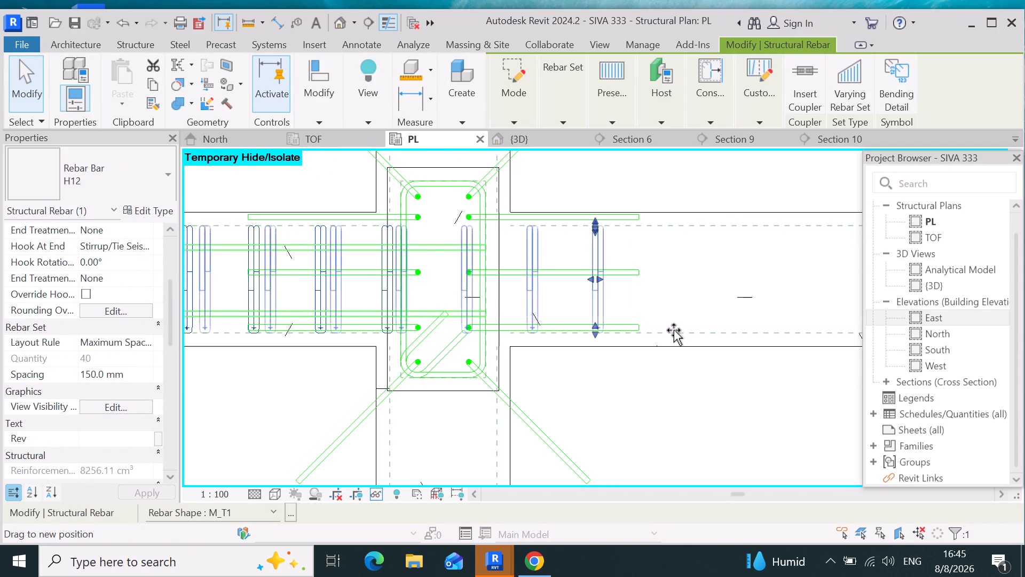
pyautogui.moveTo(674, 330); pyautogui.dragTo(674, 329)
pyautogui.scroll(-4, 471, 379)
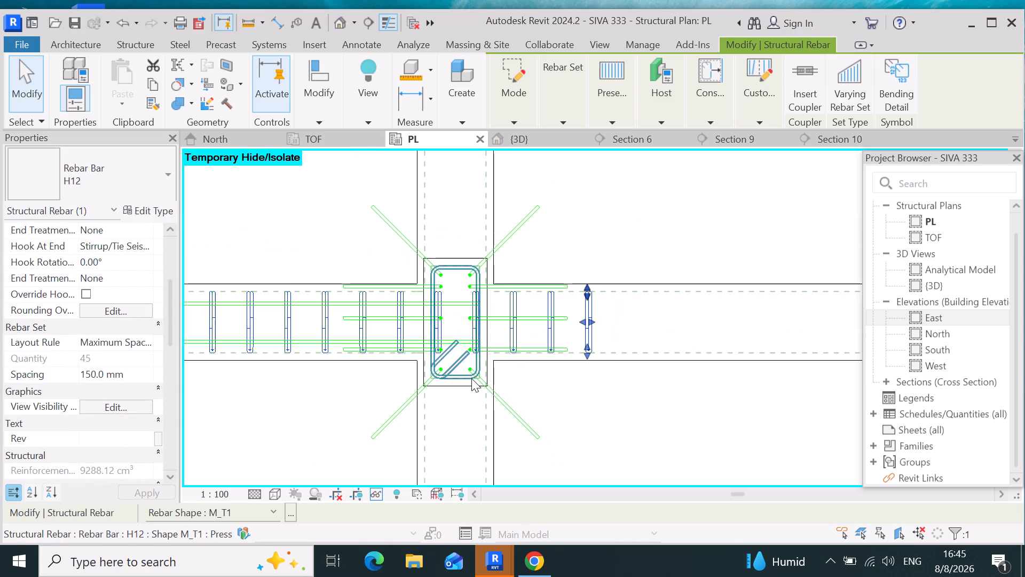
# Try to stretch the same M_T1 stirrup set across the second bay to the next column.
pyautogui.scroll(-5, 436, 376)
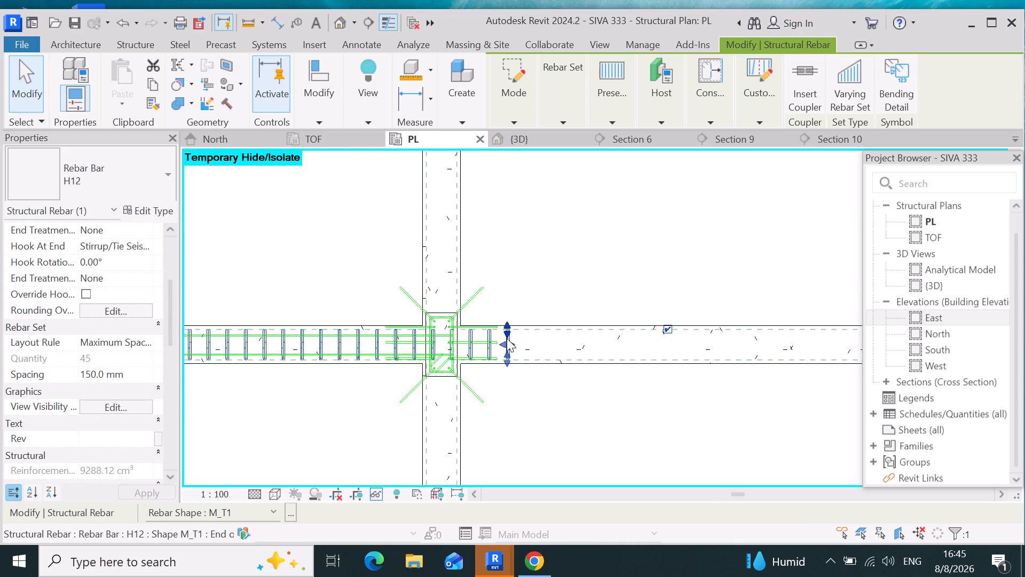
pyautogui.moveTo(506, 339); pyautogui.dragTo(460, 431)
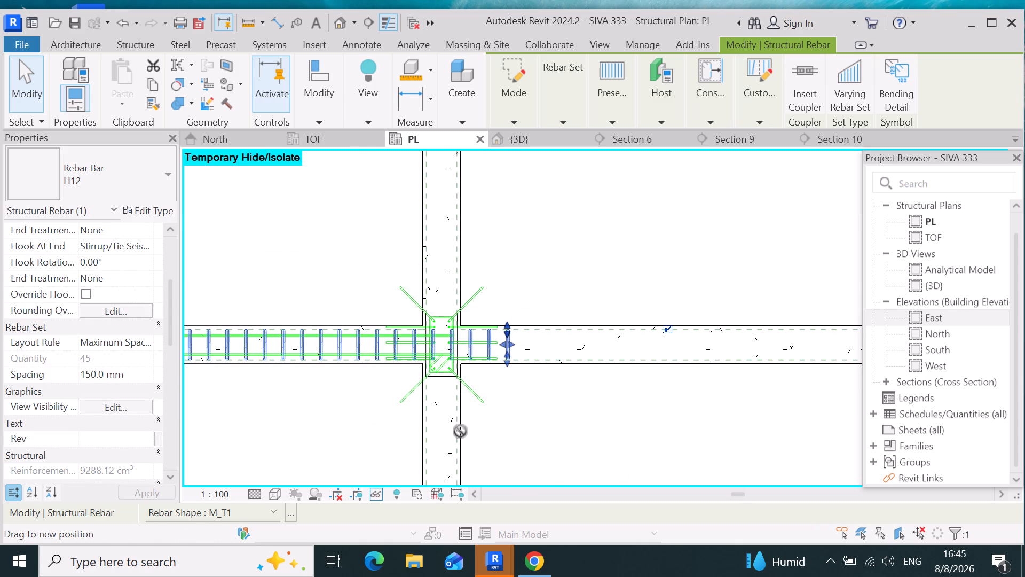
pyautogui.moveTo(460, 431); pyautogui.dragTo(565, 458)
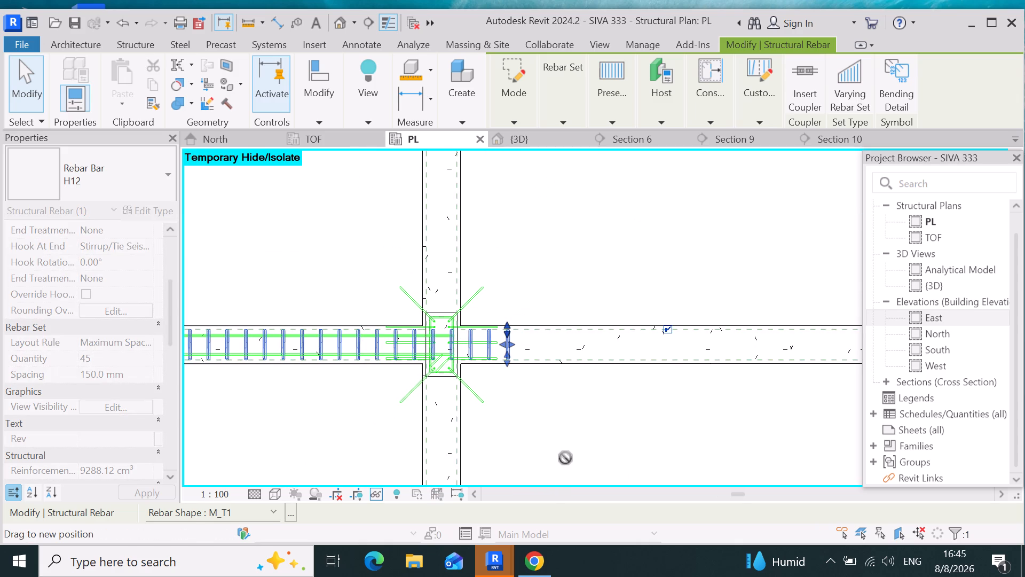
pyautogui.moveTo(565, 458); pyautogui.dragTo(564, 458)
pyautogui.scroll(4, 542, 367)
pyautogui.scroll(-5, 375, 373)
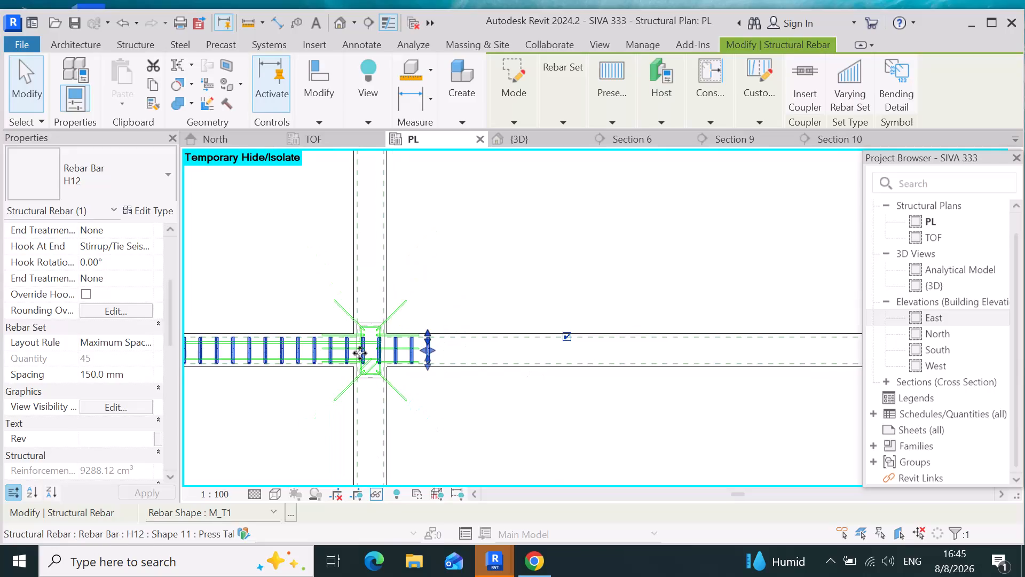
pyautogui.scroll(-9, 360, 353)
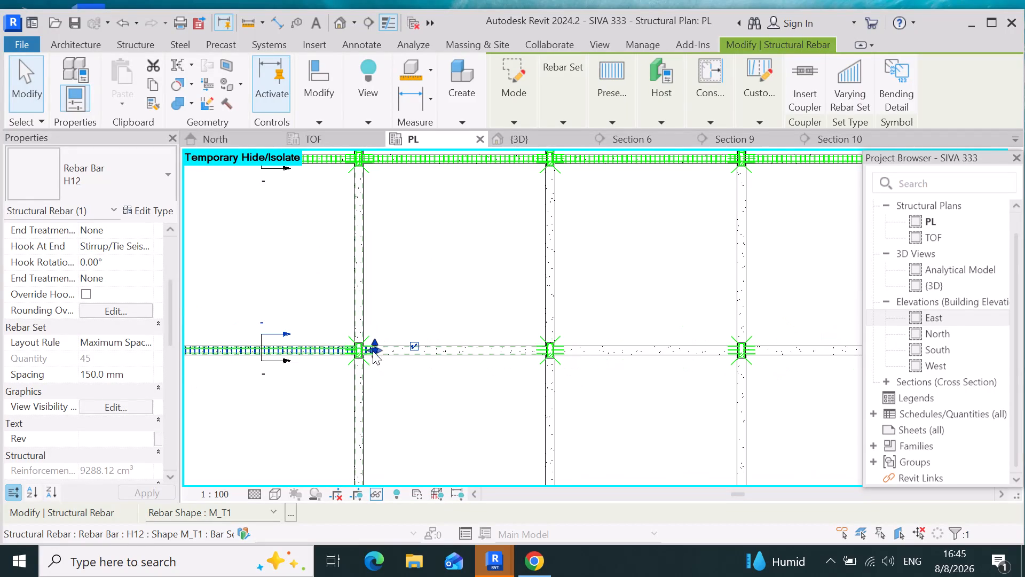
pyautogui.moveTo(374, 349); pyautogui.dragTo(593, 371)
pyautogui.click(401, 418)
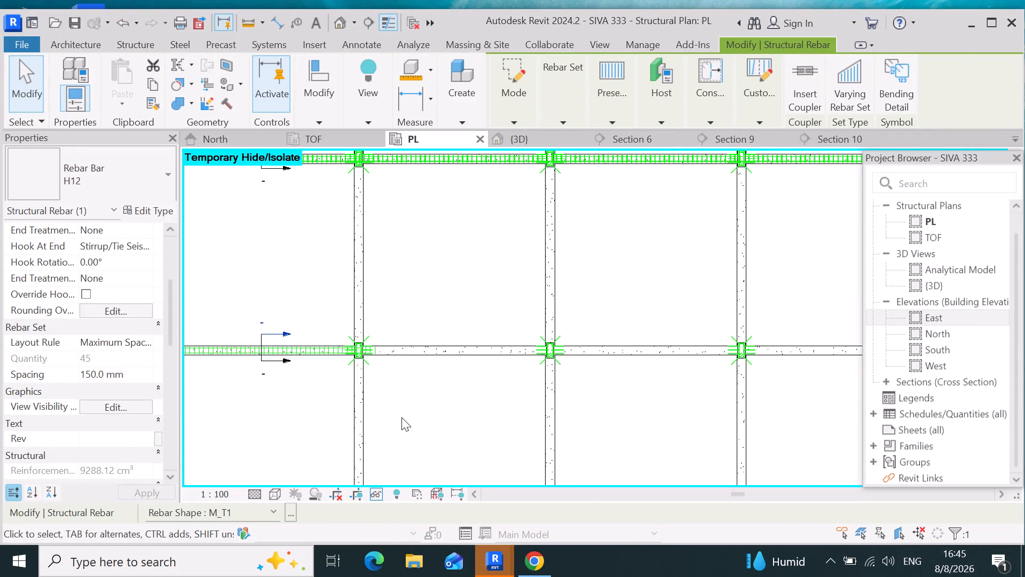
# Extend the M_T1 stirrup set about a third of the way along the second bay, keeping 150 mm spacing.
pyautogui.scroll(11, 394, 345)
pyautogui.scroll(4, 344, 371)
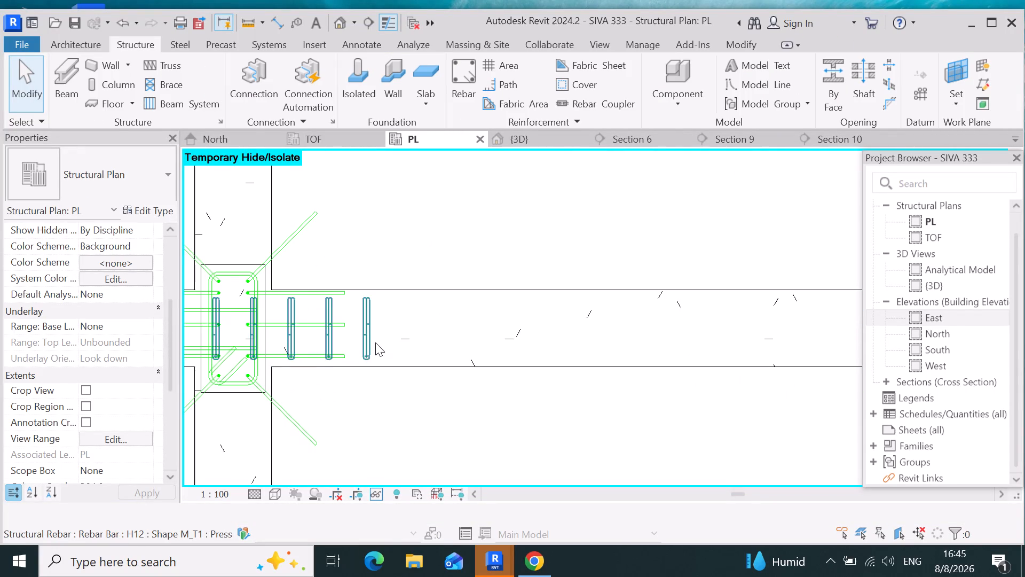
pyautogui.click(363, 331)
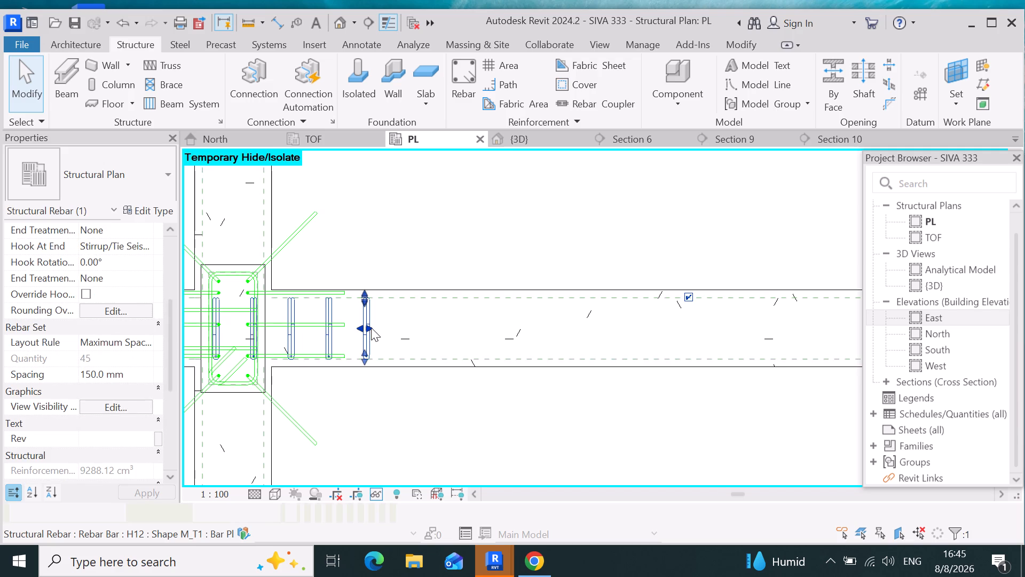
pyautogui.moveTo(371, 328); pyautogui.dragTo(762, 346)
pyautogui.click(762, 346)
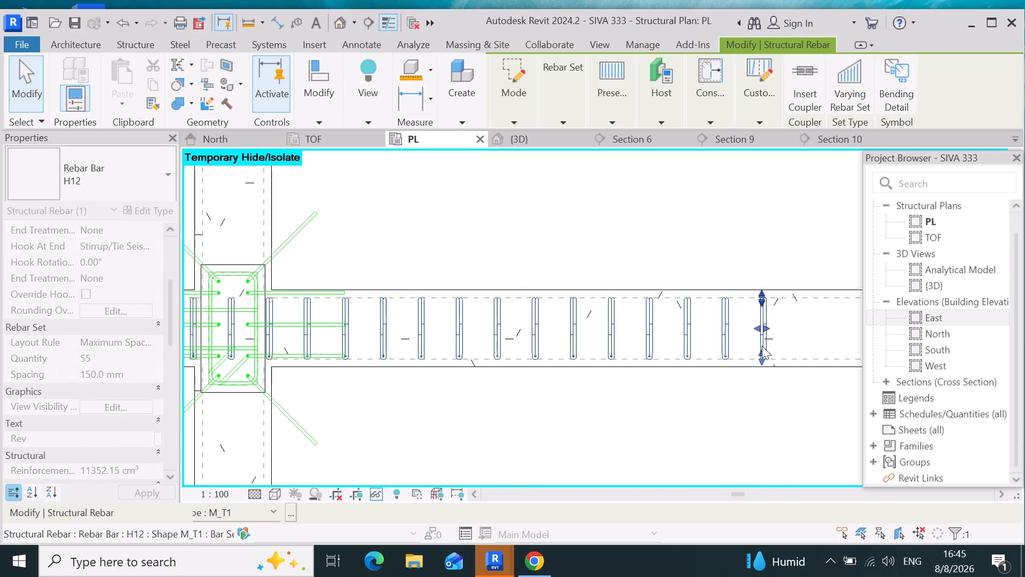
pyautogui.scroll(-15, 472, 396)
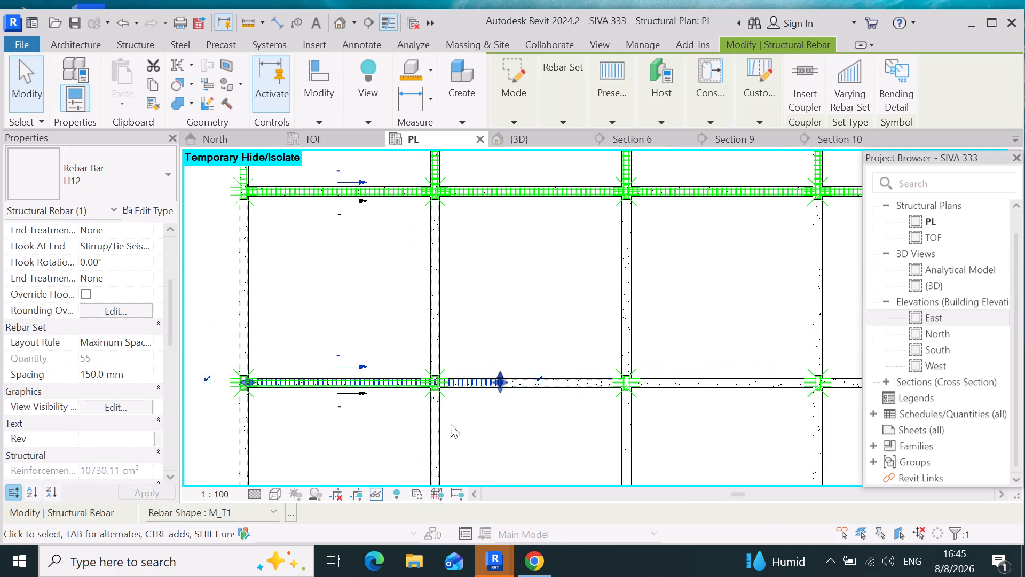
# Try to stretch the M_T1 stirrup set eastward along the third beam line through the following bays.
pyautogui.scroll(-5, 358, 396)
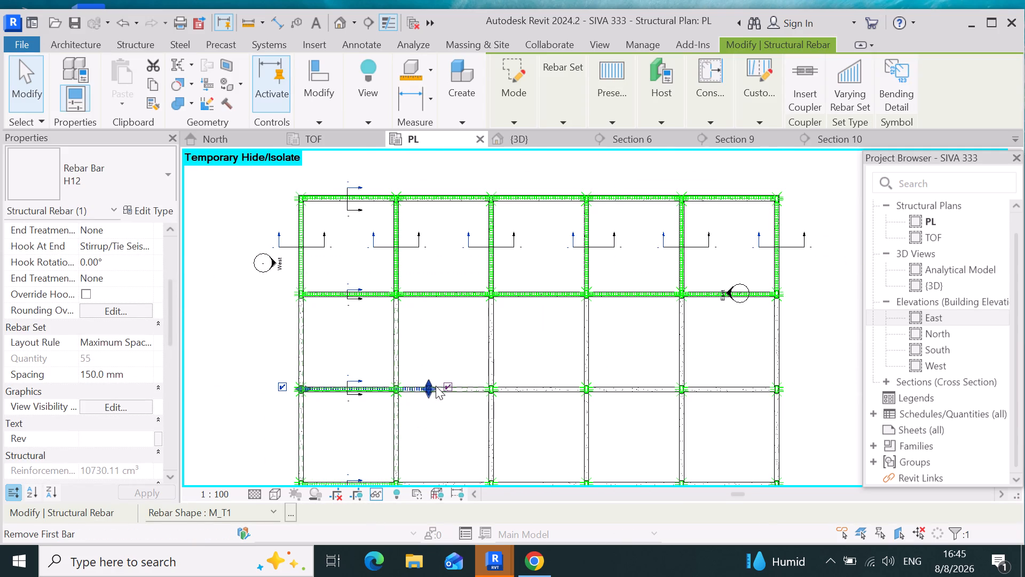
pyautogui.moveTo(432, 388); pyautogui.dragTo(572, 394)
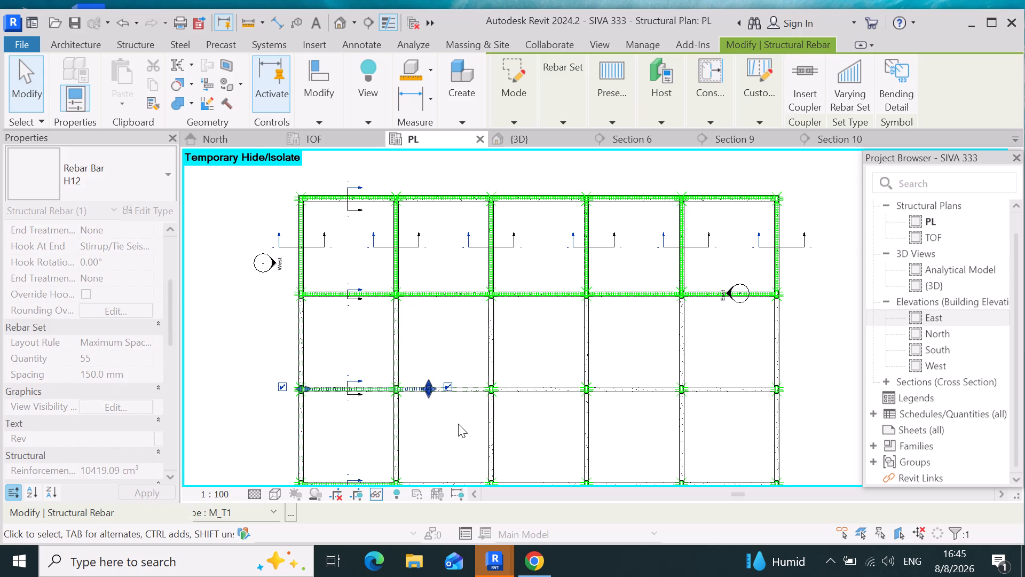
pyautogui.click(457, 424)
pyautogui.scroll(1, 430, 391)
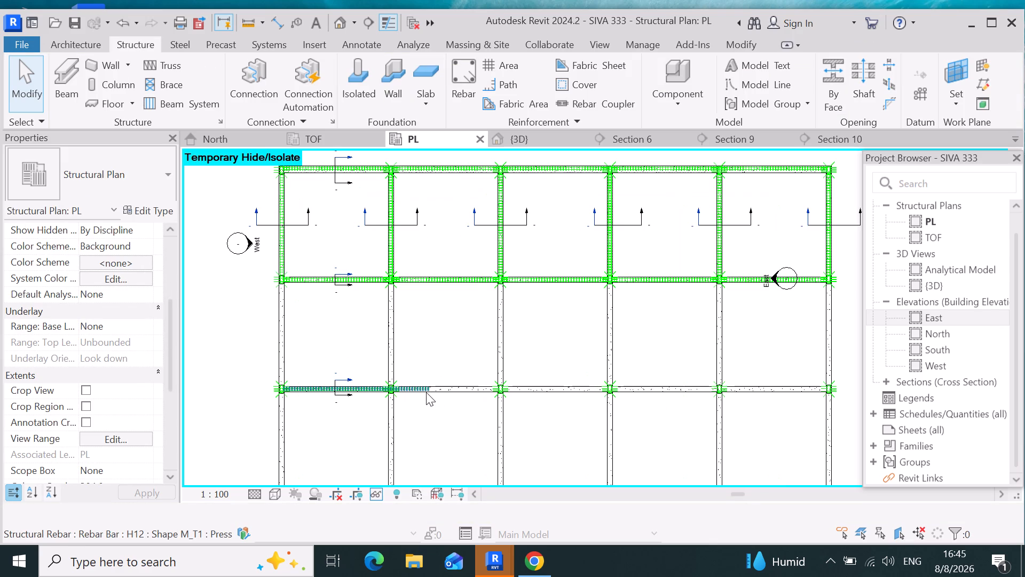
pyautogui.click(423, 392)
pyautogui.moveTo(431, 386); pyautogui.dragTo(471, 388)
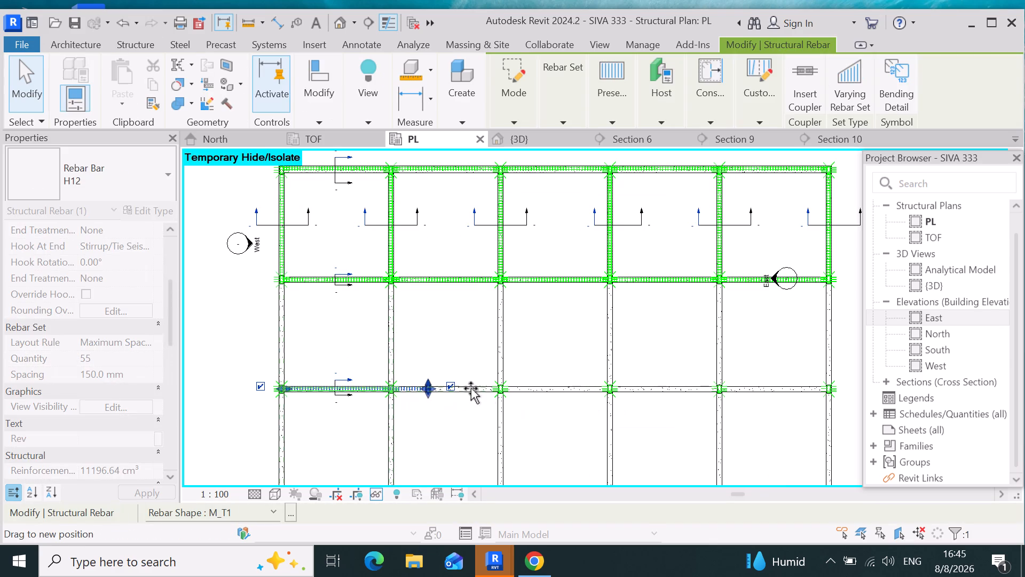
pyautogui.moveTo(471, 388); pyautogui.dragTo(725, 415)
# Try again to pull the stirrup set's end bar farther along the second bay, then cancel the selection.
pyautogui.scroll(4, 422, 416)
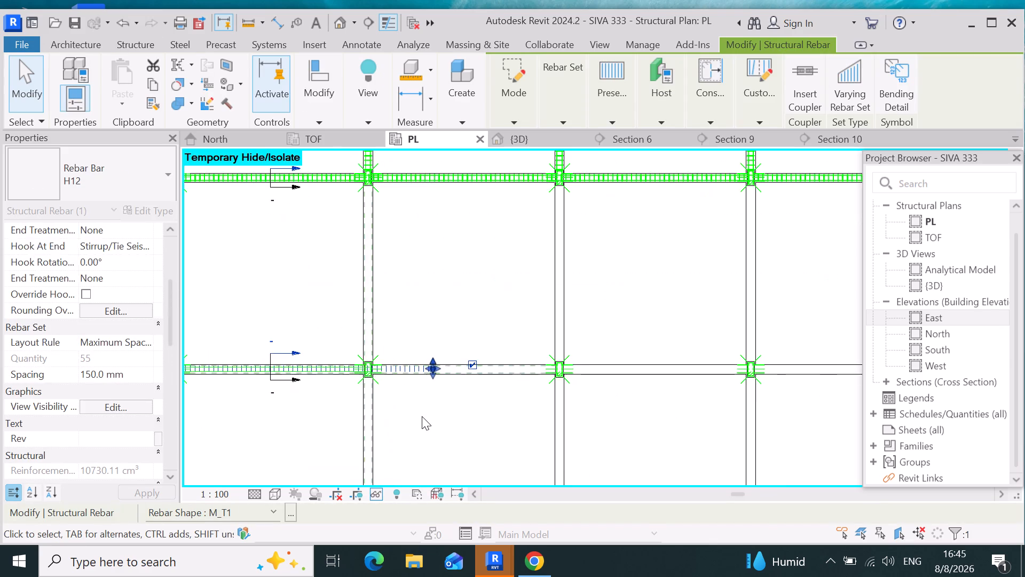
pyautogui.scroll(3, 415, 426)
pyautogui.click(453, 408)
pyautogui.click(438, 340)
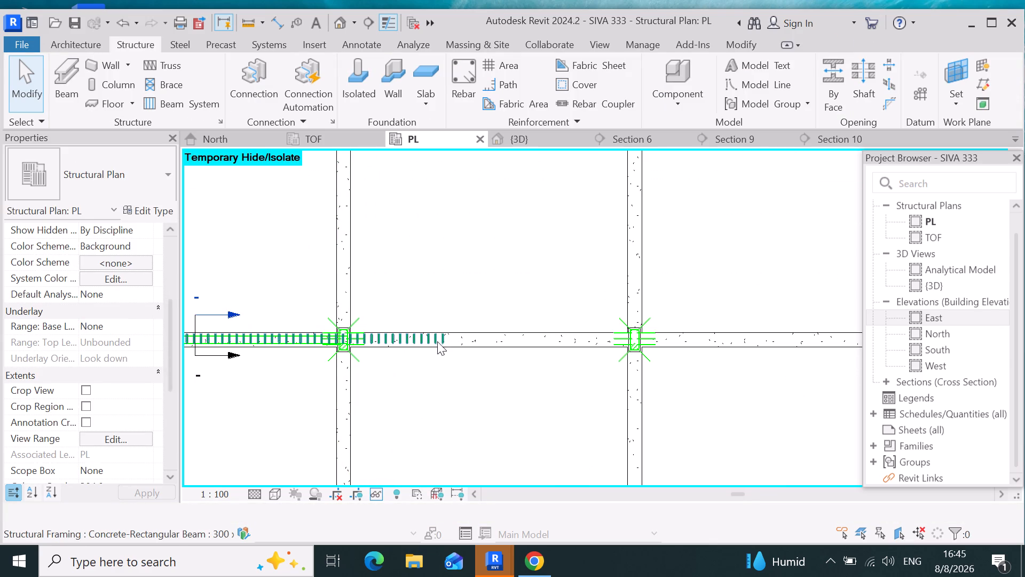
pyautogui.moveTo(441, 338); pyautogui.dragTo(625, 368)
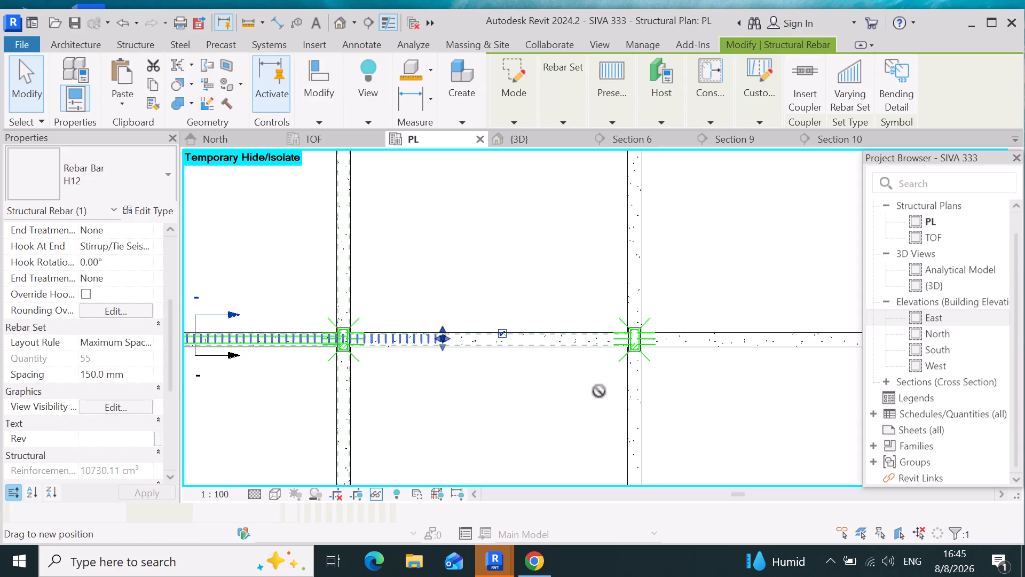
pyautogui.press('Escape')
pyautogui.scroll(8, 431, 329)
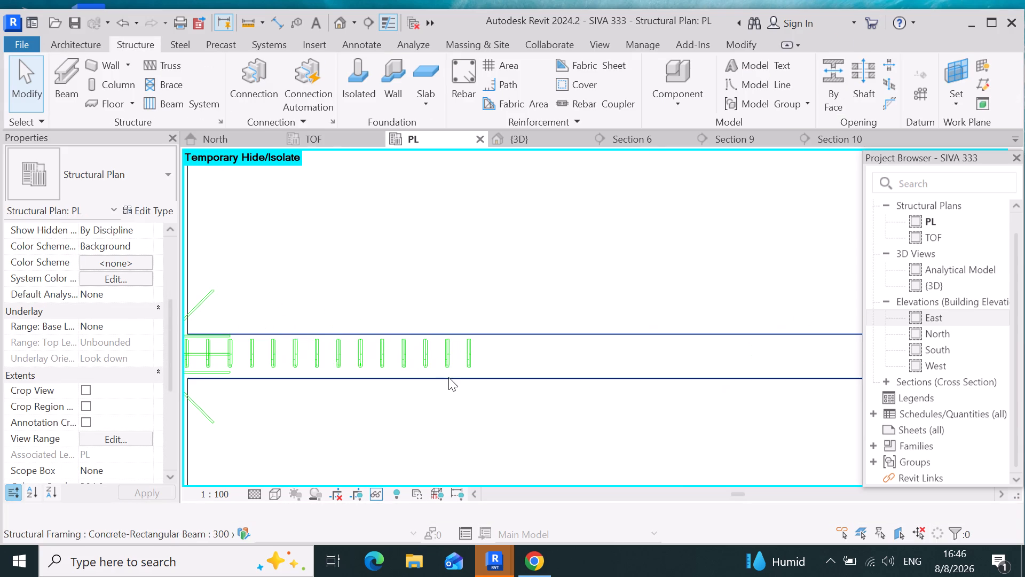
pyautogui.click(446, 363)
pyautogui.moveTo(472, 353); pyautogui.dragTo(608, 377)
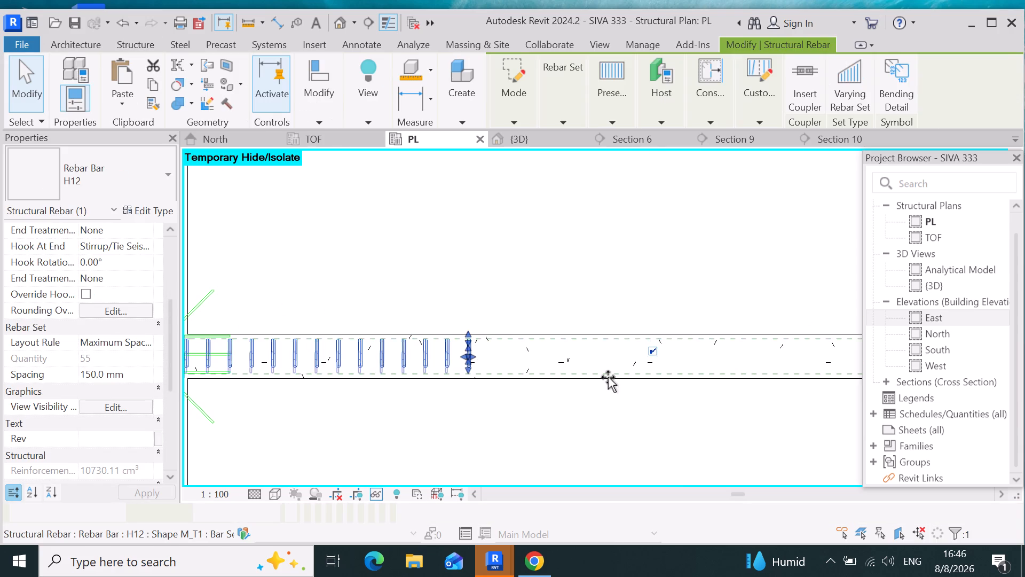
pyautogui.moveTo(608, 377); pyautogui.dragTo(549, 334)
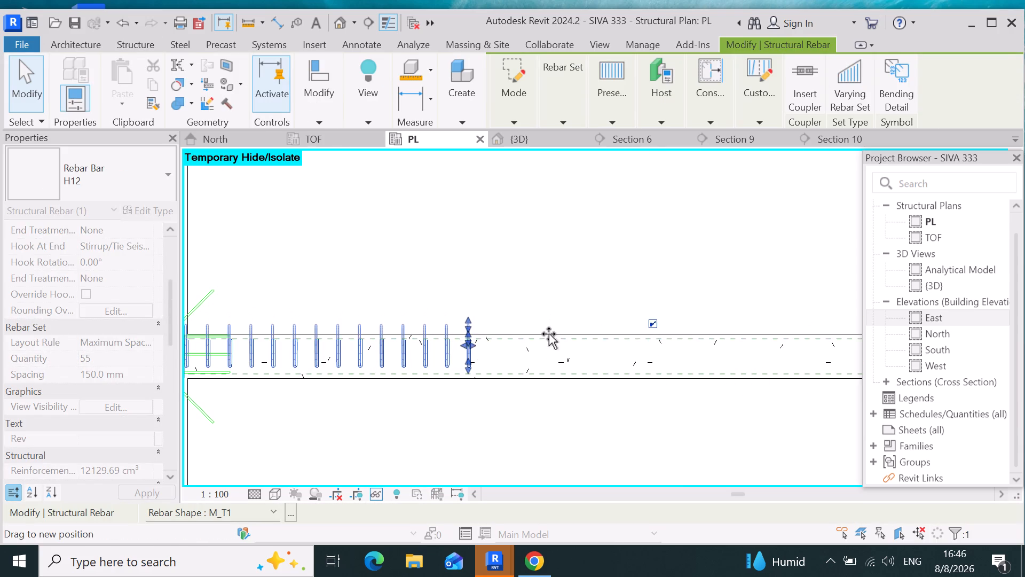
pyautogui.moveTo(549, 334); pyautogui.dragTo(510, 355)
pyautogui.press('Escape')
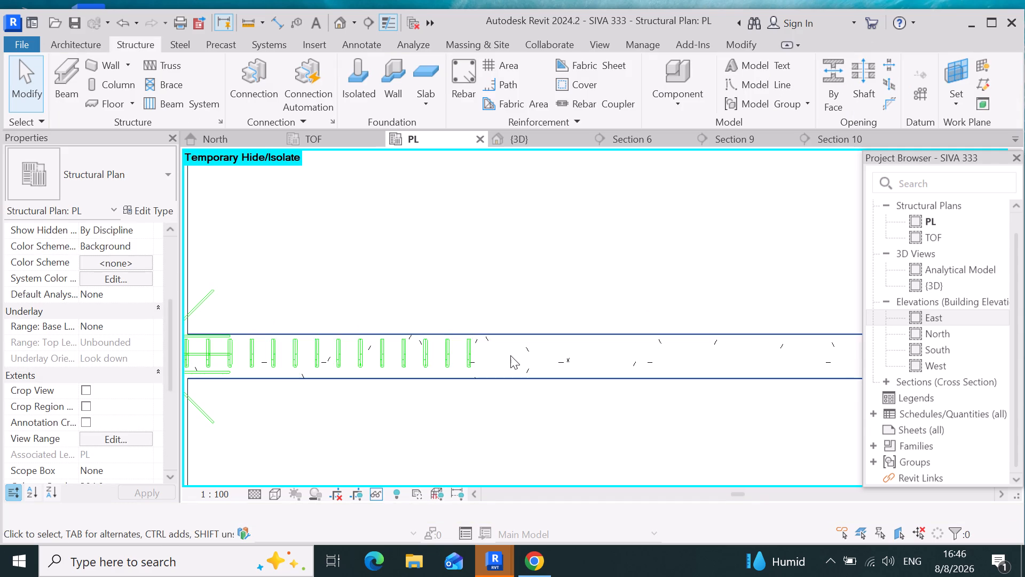
# Extend the M_T1 stirrup set on the third beam line to about halfway along the second bay, keeping 150 mm spacing.
pyautogui.moveTo(510, 355); pyautogui.dragTo(415, 363)
pyautogui.scroll(7, 510, 355)
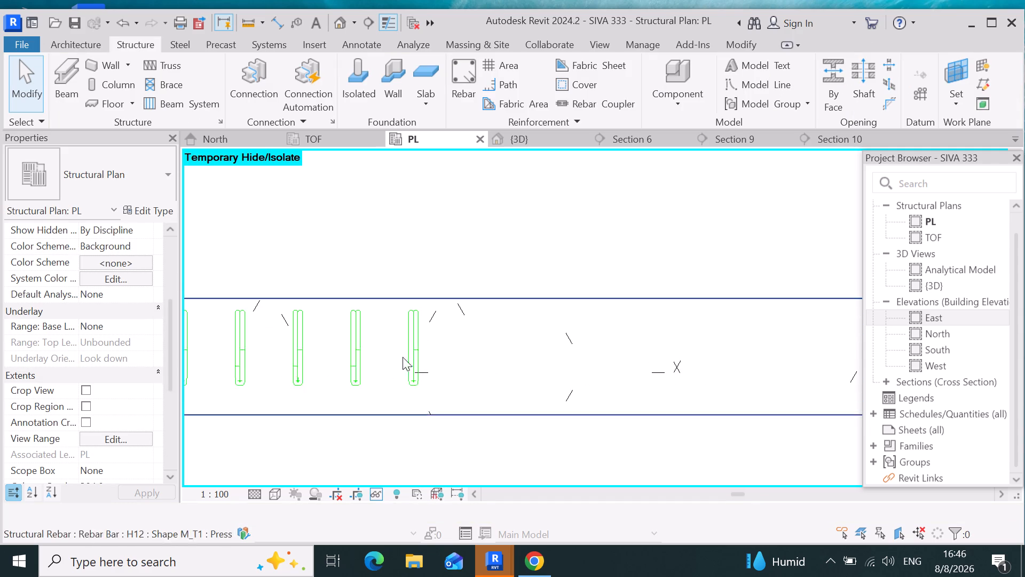
pyautogui.click(416, 357)
pyautogui.moveTo(415, 347); pyautogui.dragTo(439, 349)
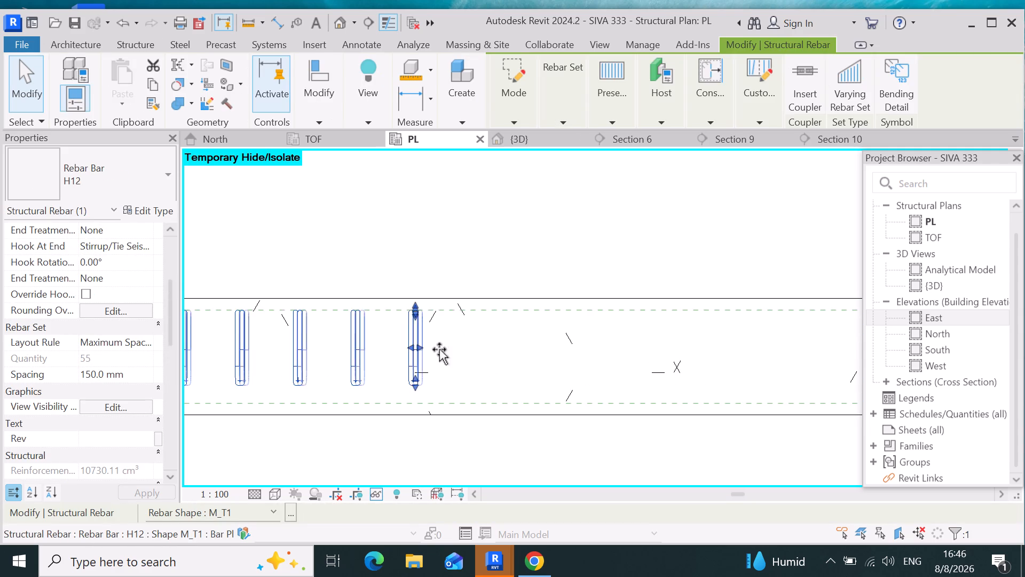
pyautogui.moveTo(439, 349); pyautogui.dragTo(760, 371)
pyautogui.scroll(-12, 620, 342)
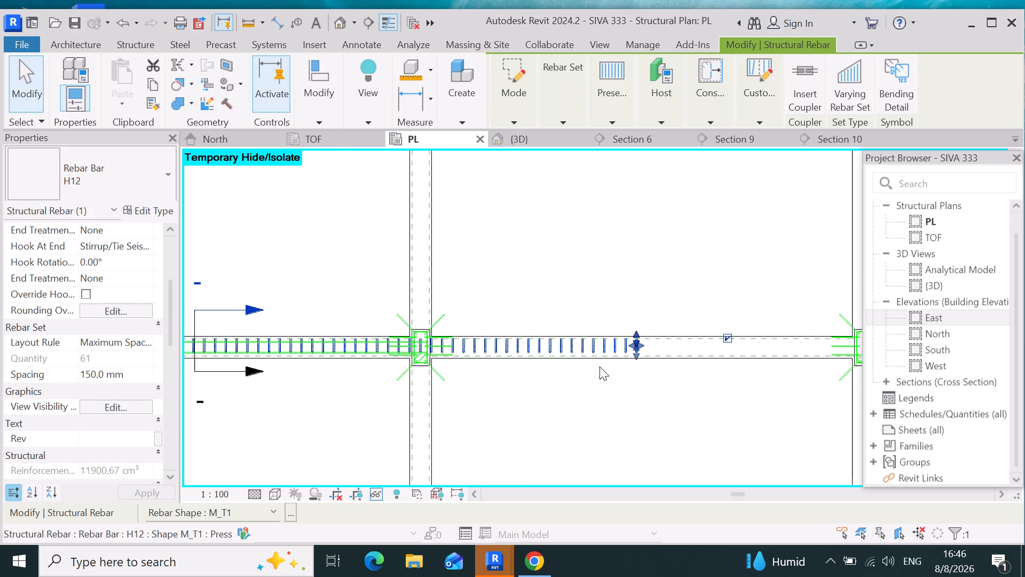
pyautogui.scroll(-7, 247, 369)
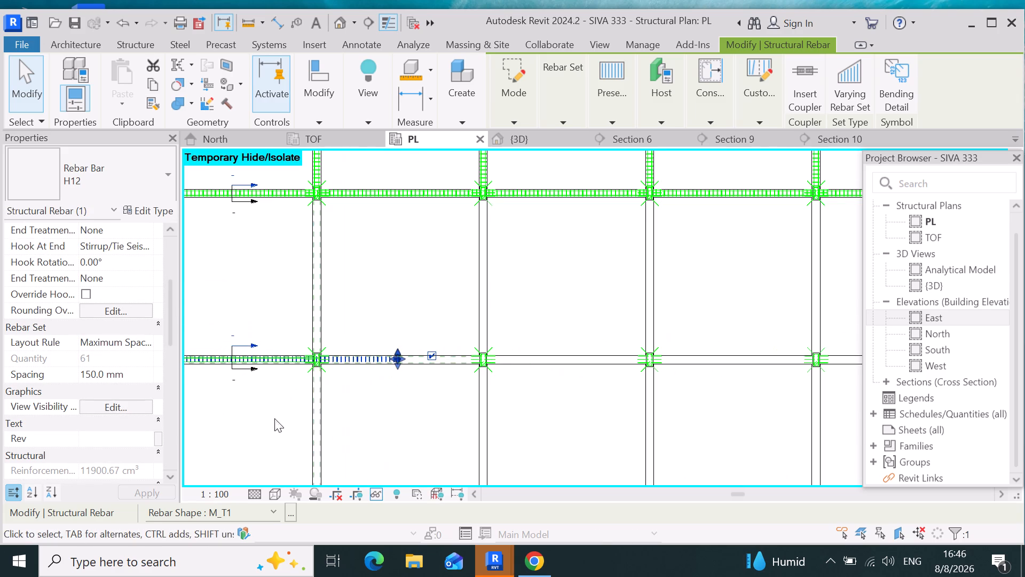
pyautogui.click(403, 392)
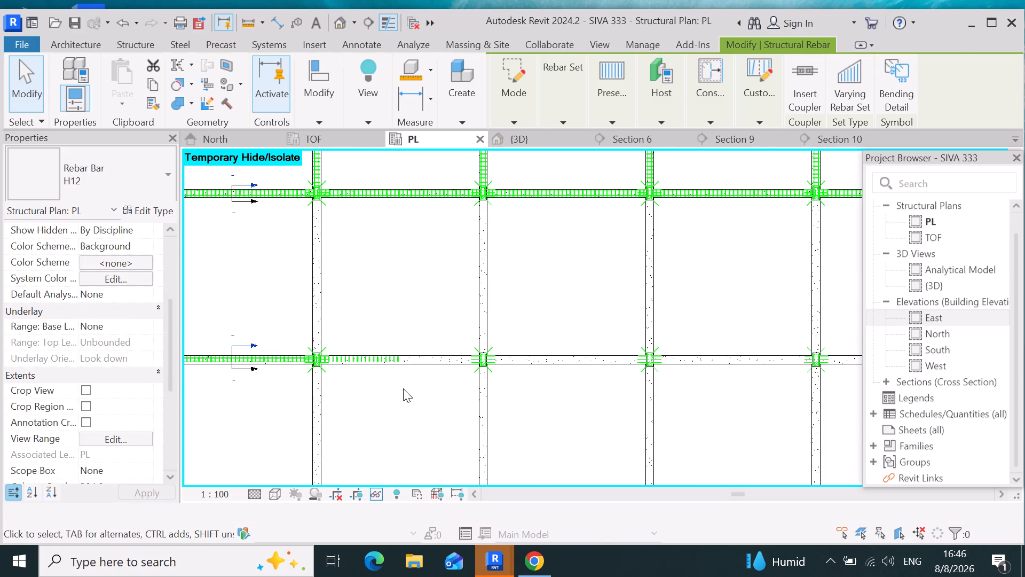
# Extend the same M_T1 stirrup set to about three-quarters of the way along the second bay at 150 mm spacing.
pyautogui.scroll(7, 393, 367)
pyautogui.click(407, 347)
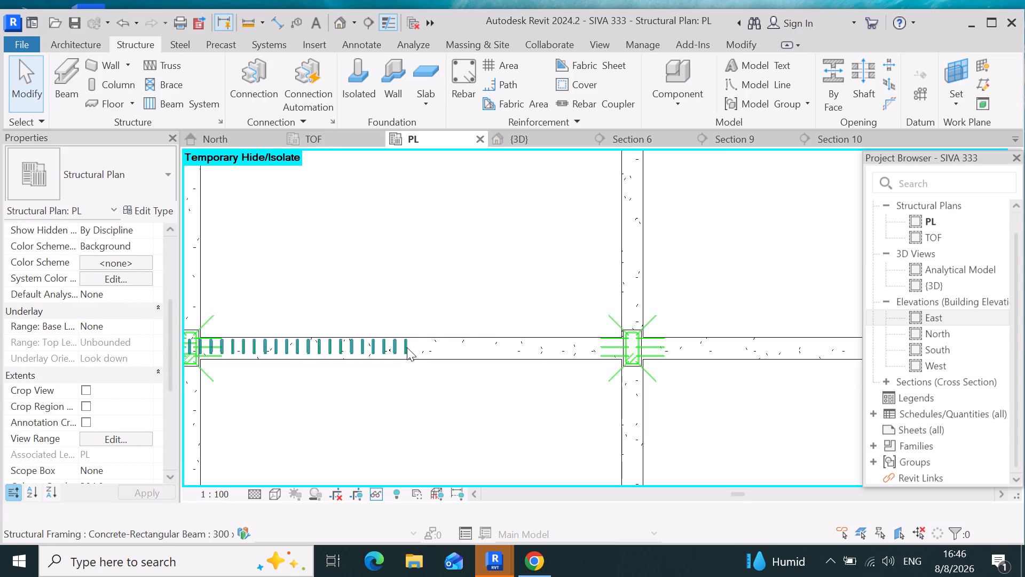
pyautogui.moveTo(408, 344); pyautogui.dragTo(589, 366)
pyautogui.click(393, 425)
pyautogui.scroll(8, 420, 355)
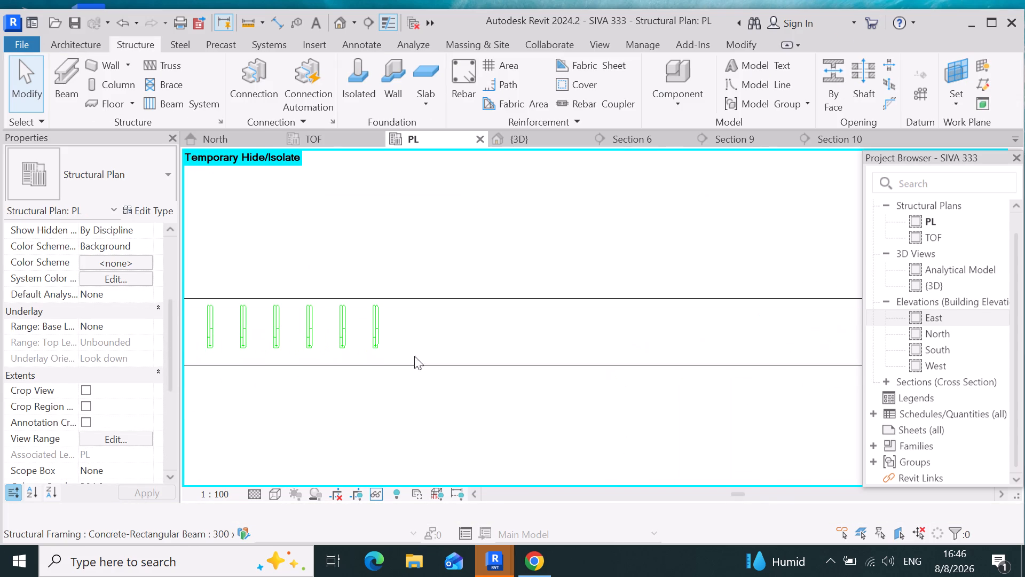
pyautogui.click(375, 330)
pyautogui.moveTo(375, 325); pyautogui.dragTo(407, 322)
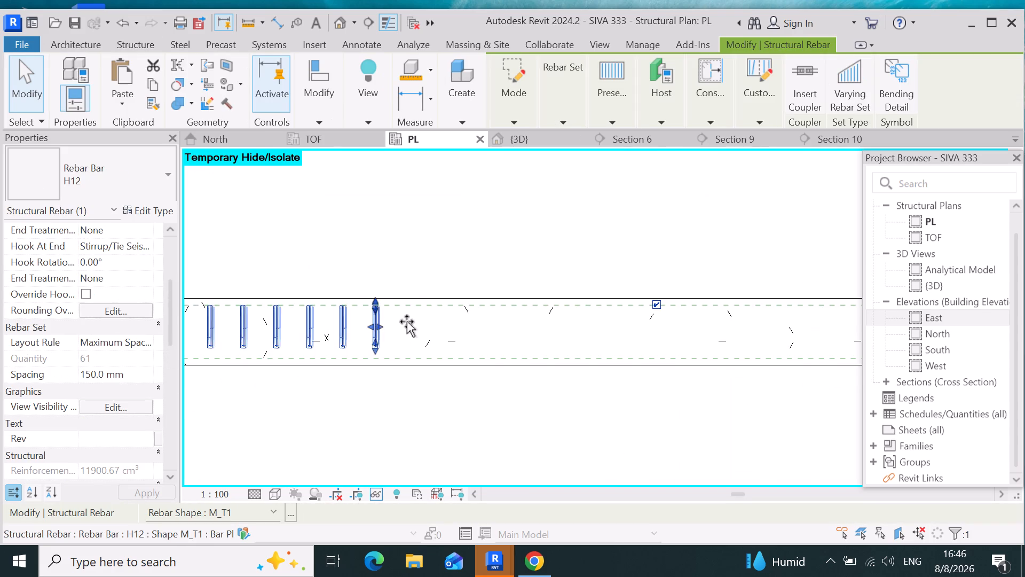
pyautogui.moveTo(407, 322); pyautogui.dragTo(762, 338)
pyautogui.scroll(-16, 413, 356)
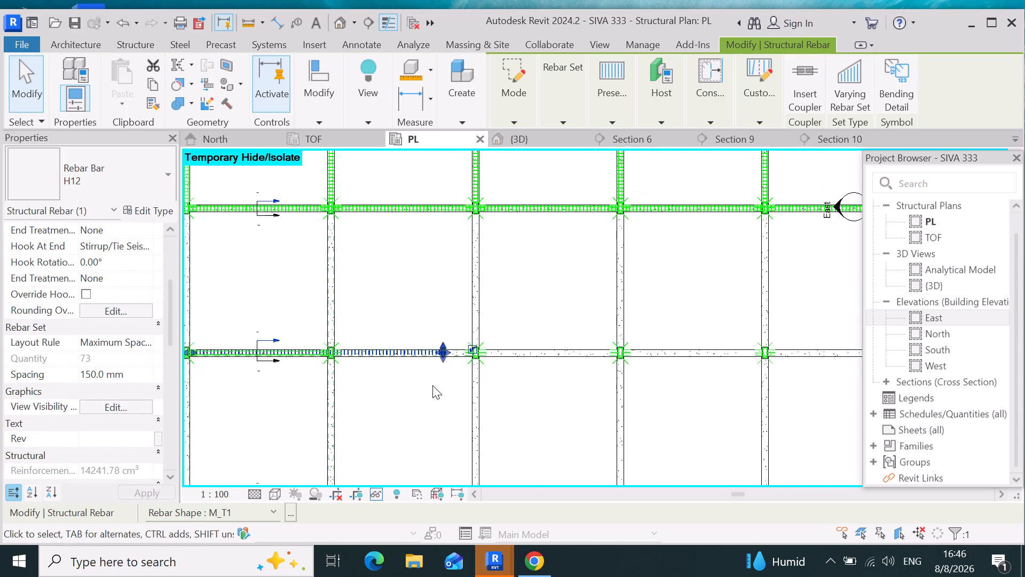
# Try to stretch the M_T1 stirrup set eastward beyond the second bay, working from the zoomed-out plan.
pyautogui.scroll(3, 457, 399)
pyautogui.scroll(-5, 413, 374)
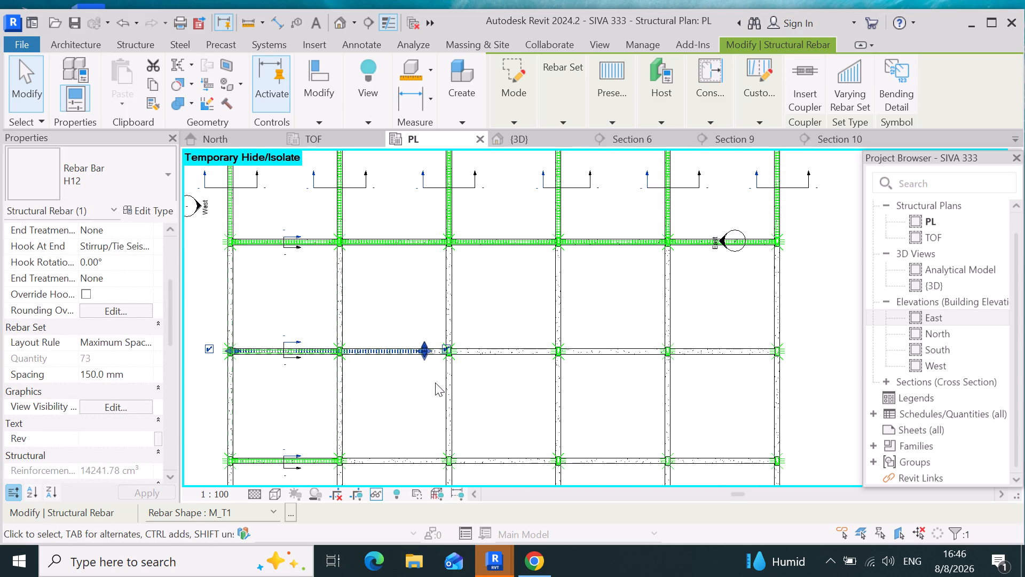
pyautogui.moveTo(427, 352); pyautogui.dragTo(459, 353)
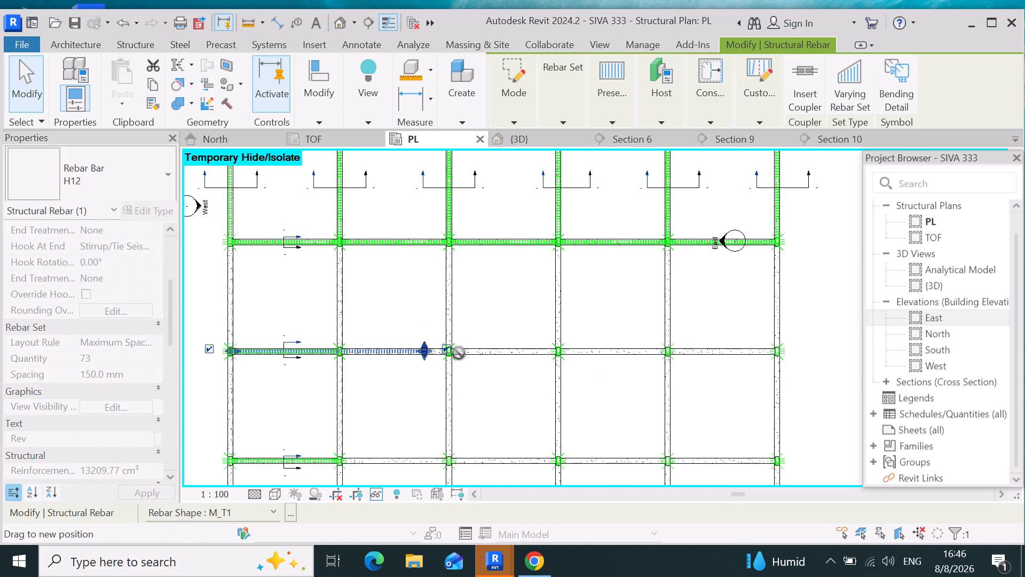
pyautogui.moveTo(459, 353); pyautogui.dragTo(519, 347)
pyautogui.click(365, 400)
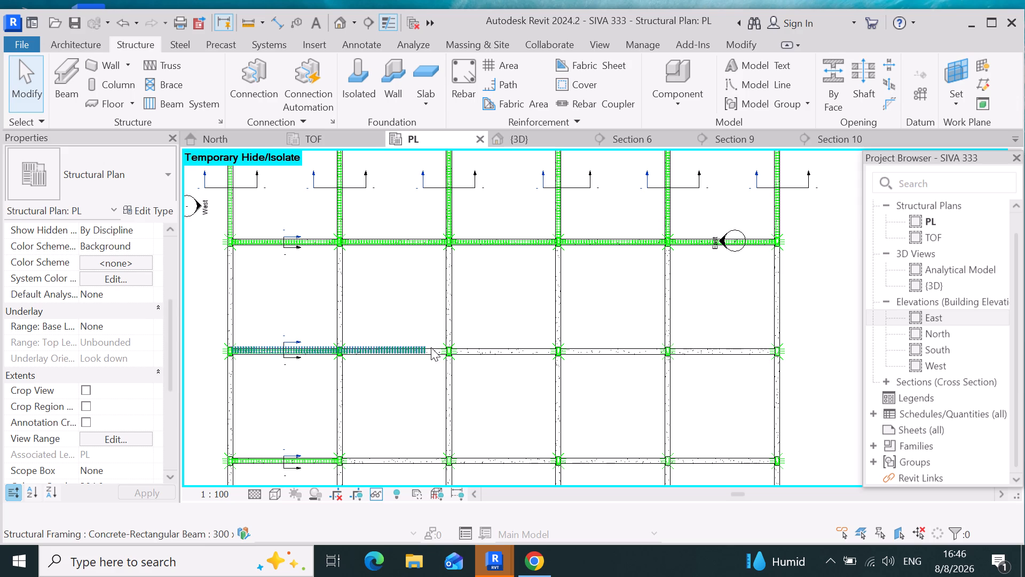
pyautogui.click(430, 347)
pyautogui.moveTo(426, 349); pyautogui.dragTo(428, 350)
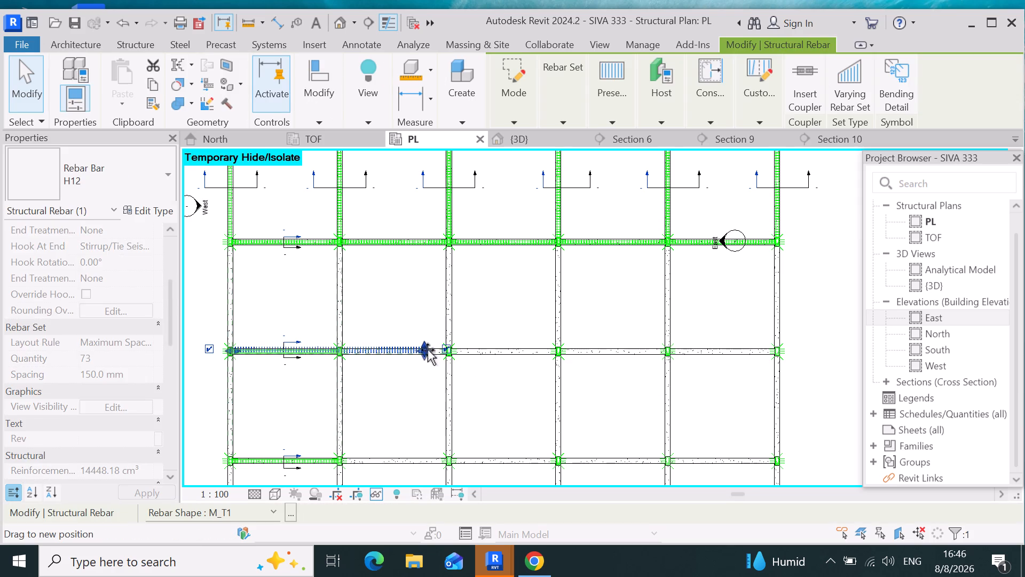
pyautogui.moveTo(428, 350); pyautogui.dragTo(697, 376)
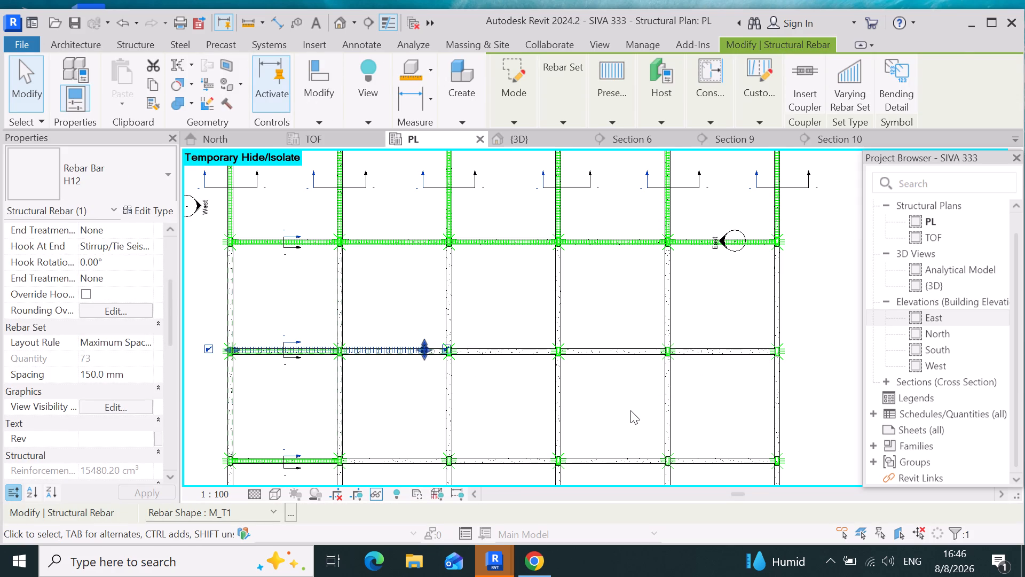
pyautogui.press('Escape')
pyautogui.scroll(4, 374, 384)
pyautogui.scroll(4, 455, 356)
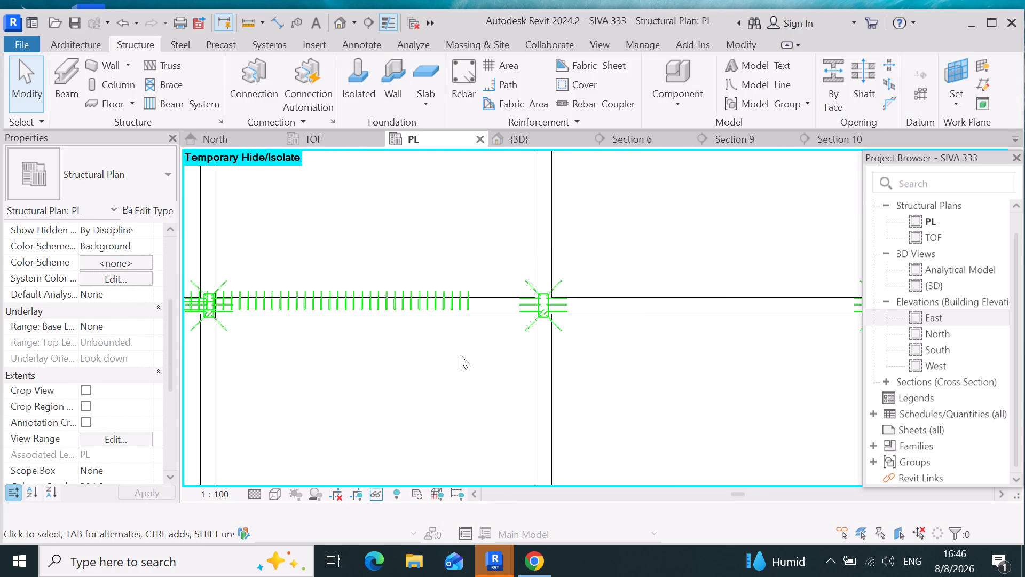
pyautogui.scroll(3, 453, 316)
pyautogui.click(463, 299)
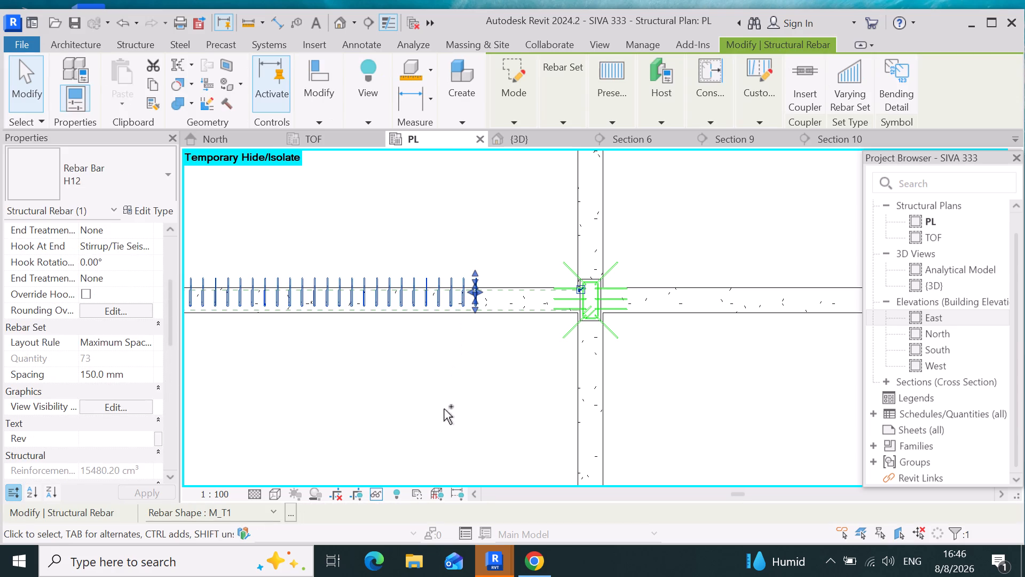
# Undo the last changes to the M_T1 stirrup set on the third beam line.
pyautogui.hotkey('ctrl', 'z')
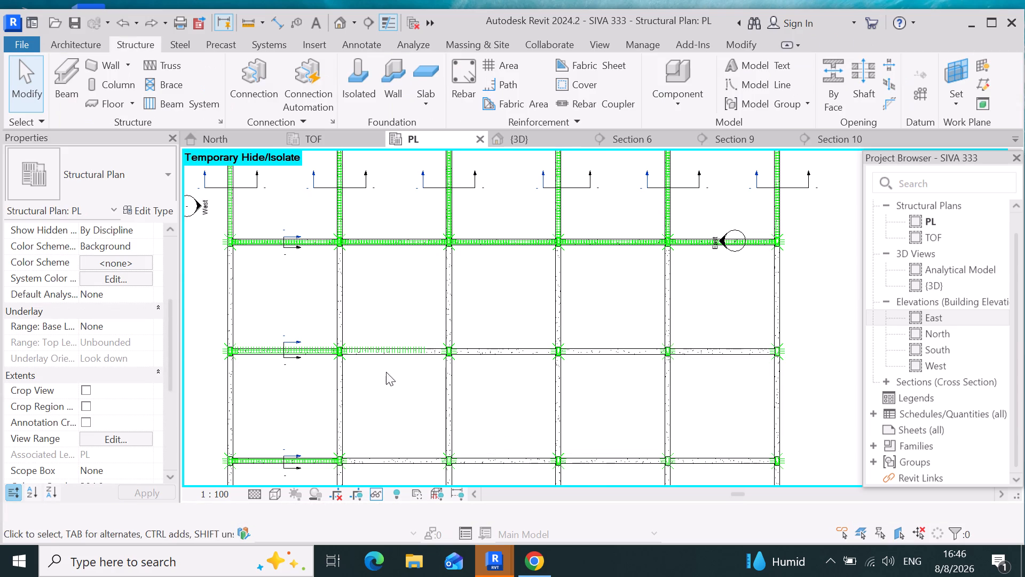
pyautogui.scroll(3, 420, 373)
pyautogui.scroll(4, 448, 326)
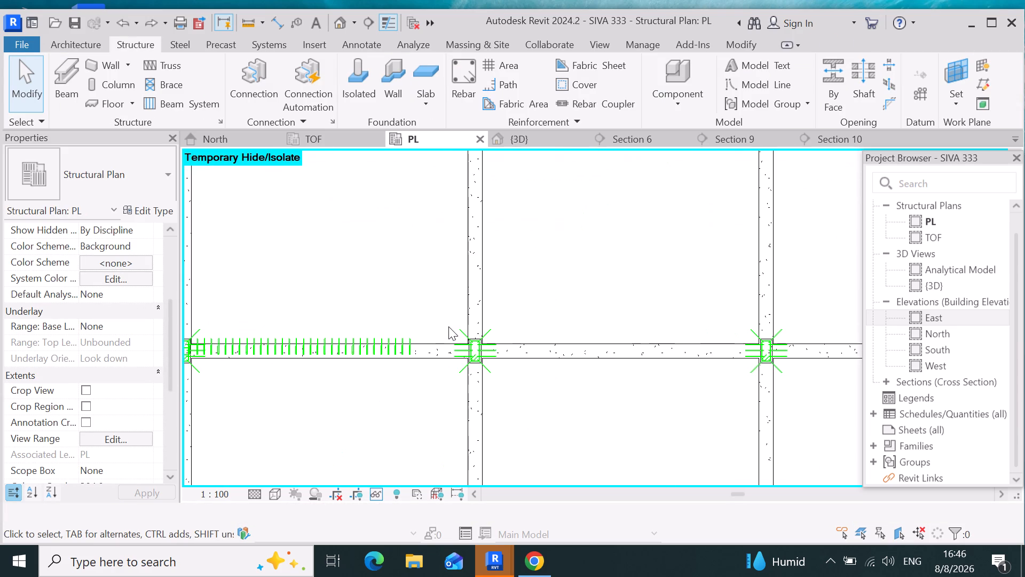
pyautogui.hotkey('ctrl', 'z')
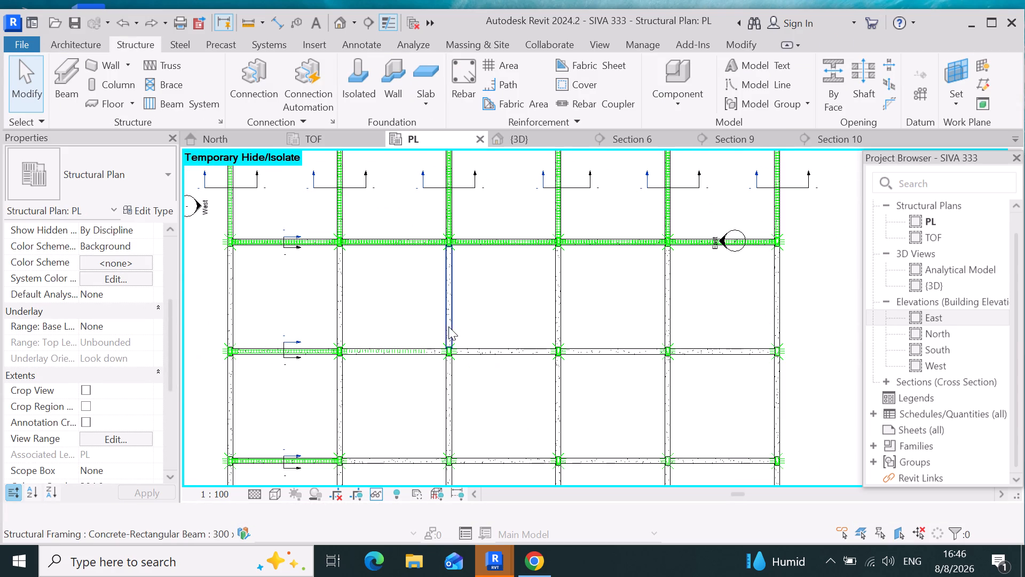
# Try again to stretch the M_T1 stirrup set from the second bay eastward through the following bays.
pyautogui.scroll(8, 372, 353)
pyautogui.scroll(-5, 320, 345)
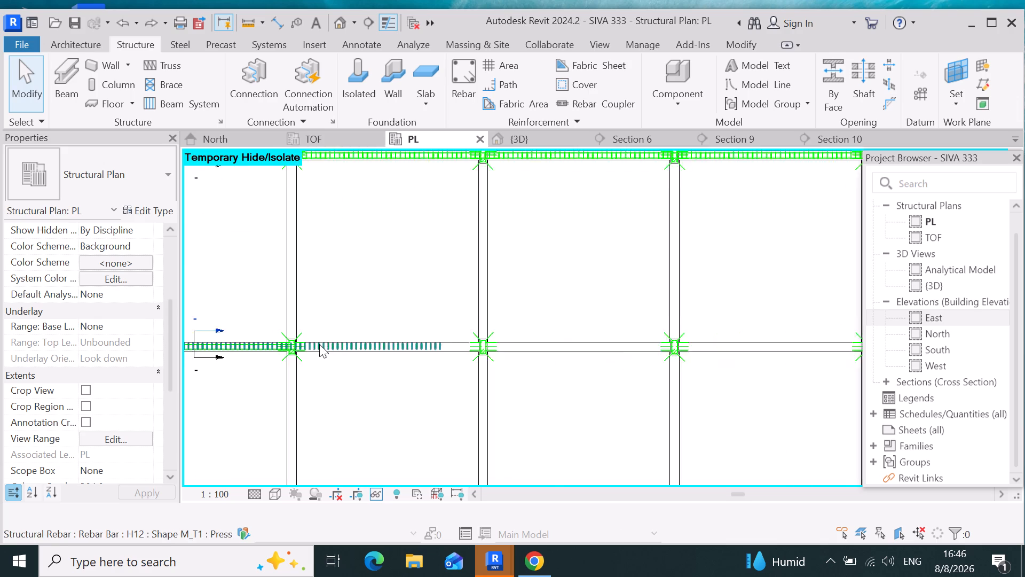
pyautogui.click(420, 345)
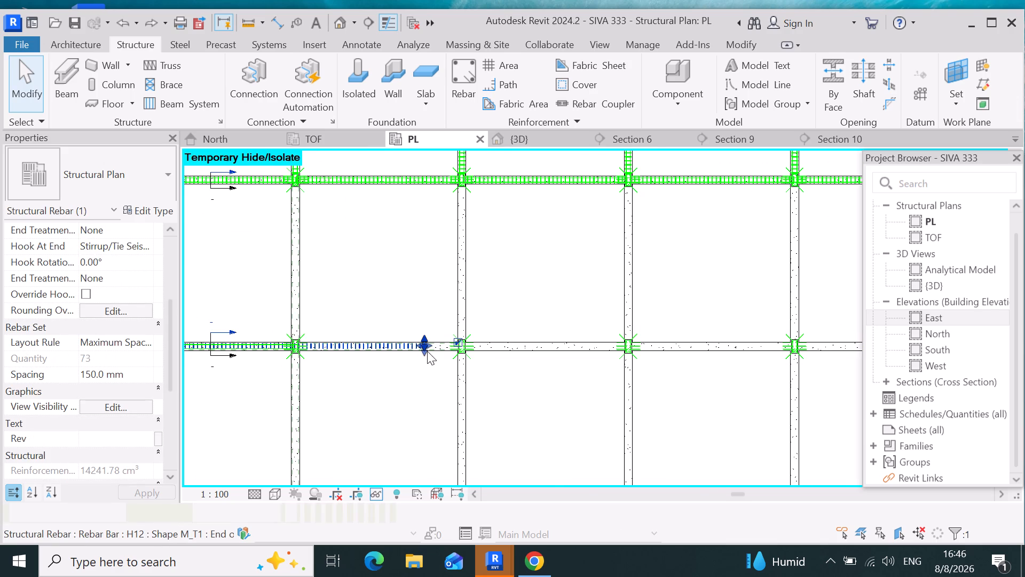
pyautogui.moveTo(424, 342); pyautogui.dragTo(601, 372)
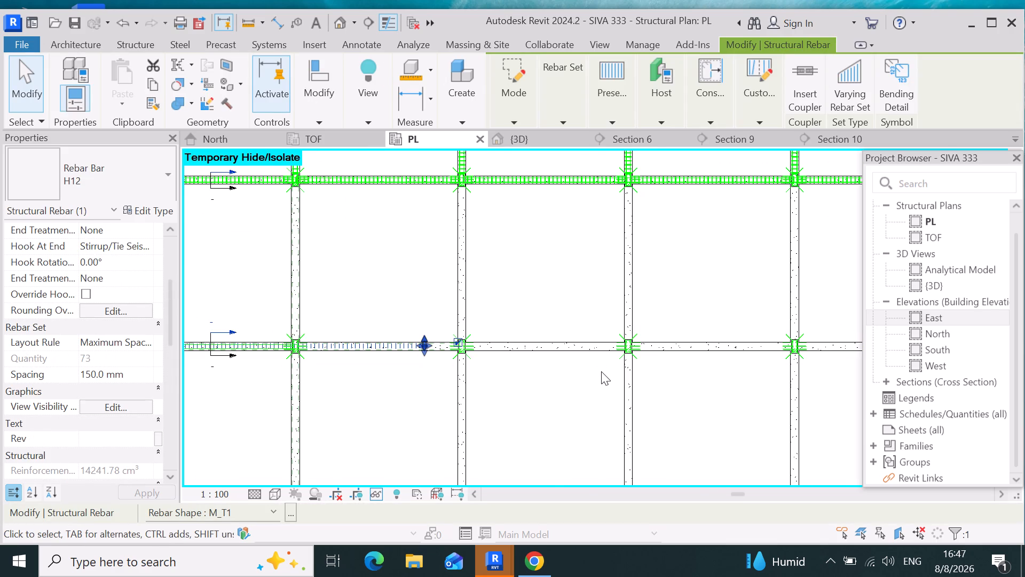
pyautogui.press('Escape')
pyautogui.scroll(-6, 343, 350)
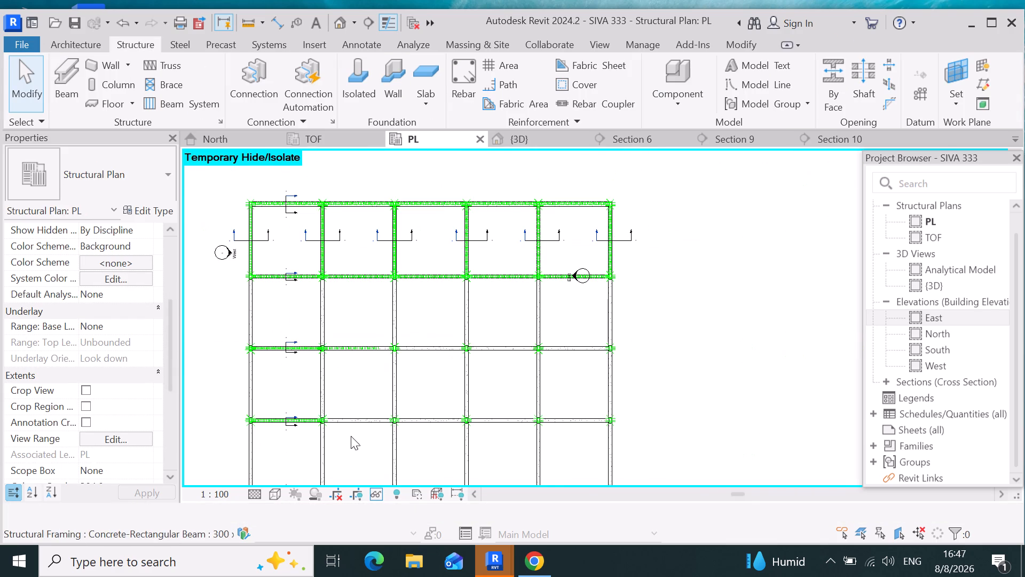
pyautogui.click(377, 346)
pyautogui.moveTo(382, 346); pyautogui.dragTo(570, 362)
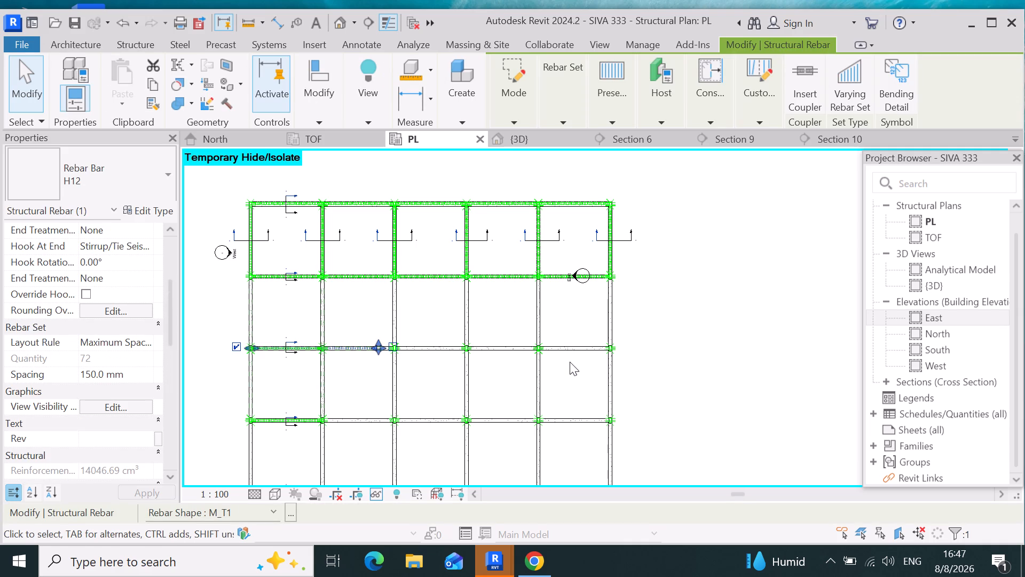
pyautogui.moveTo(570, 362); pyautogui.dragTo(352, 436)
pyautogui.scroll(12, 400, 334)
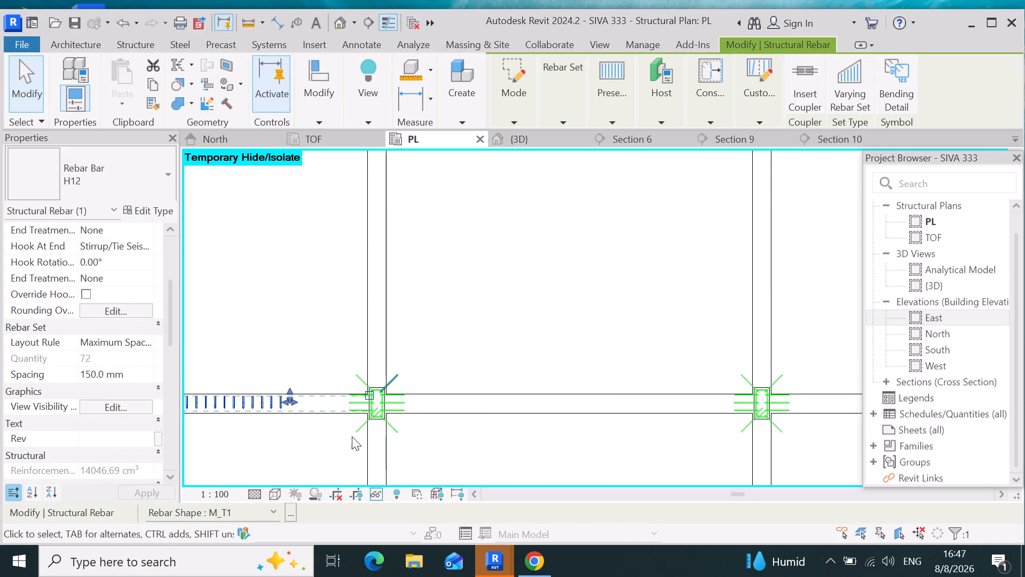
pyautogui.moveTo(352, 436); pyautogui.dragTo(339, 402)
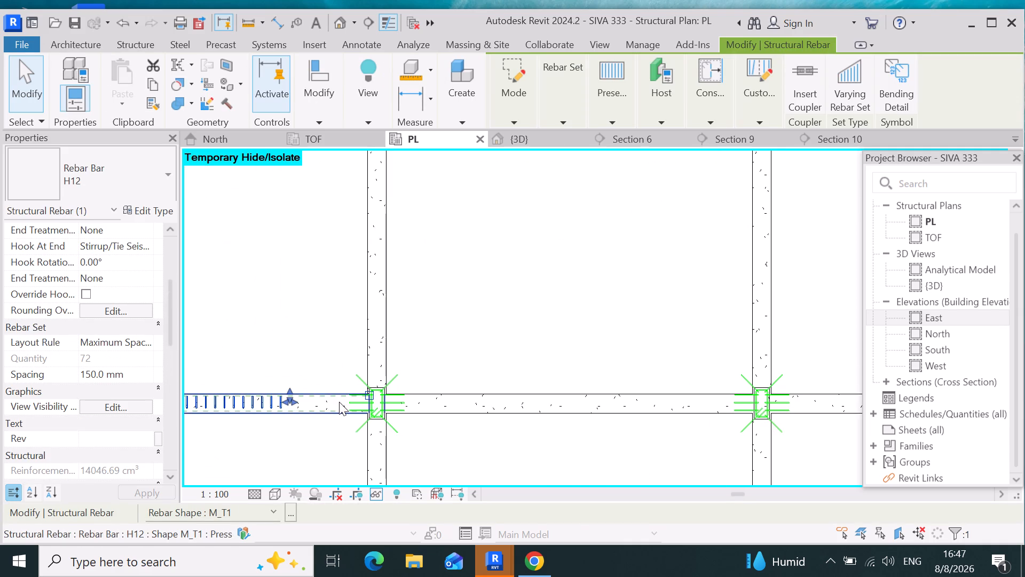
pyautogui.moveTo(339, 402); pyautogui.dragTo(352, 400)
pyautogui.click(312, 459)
# Extend the M_T1 stirrup set past the column at the end of the second bay, a short way into the third bay.
pyautogui.scroll(4, 265, 380)
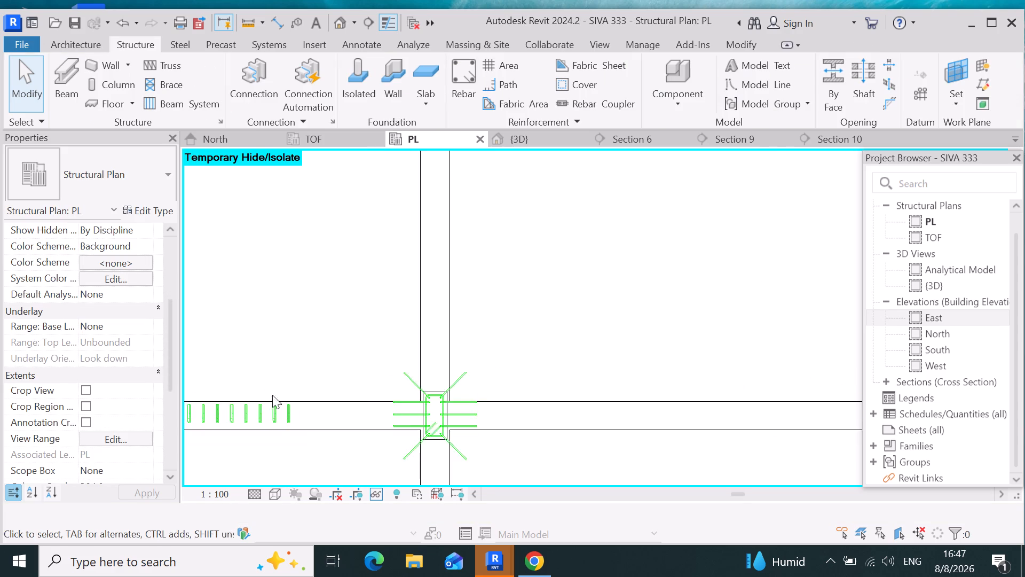
pyautogui.scroll(4, 292, 431)
pyautogui.click(291, 413)
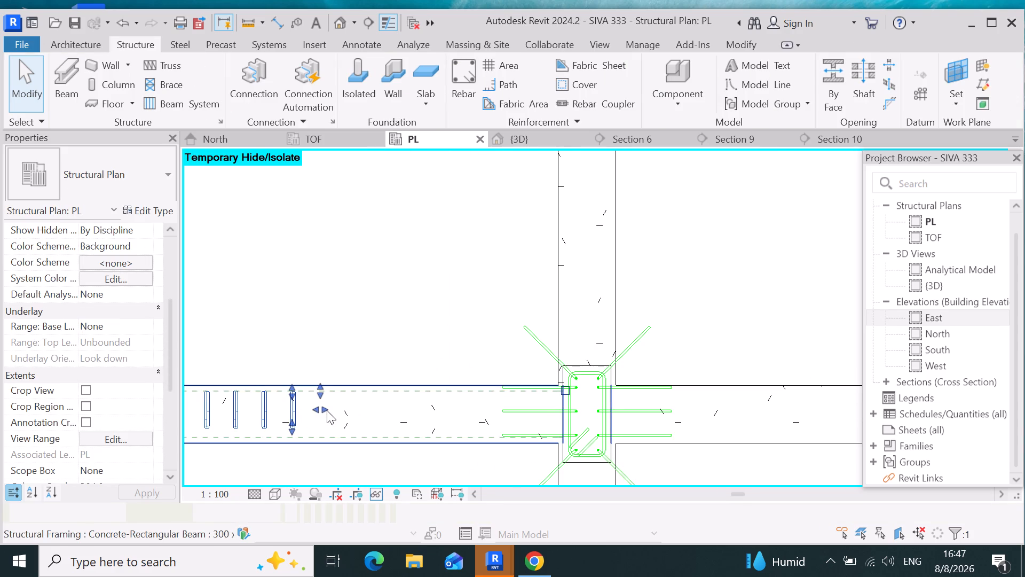
pyautogui.moveTo(325, 408); pyautogui.dragTo(752, 422)
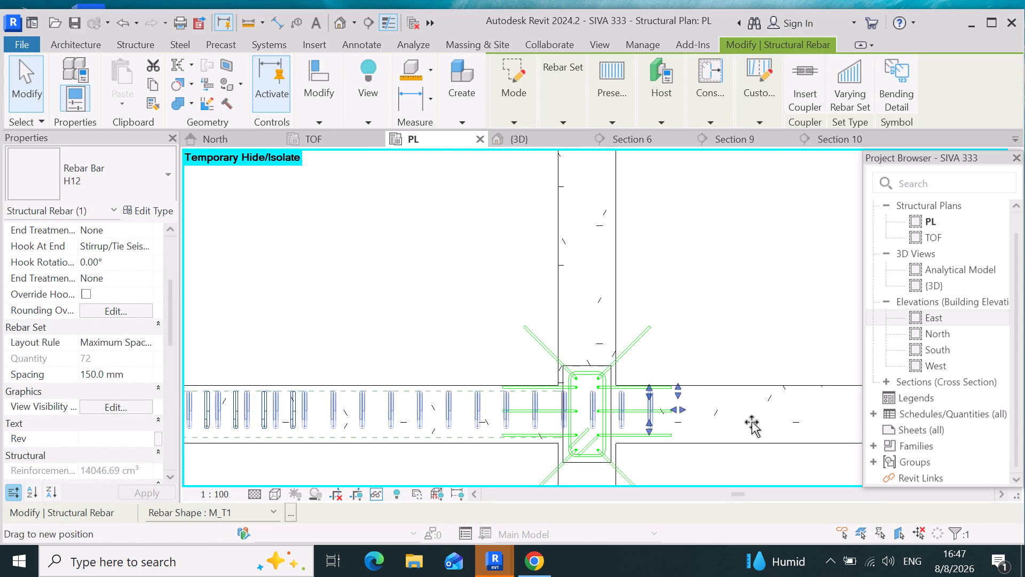
pyautogui.moveTo(752, 422); pyautogui.dragTo(815, 423)
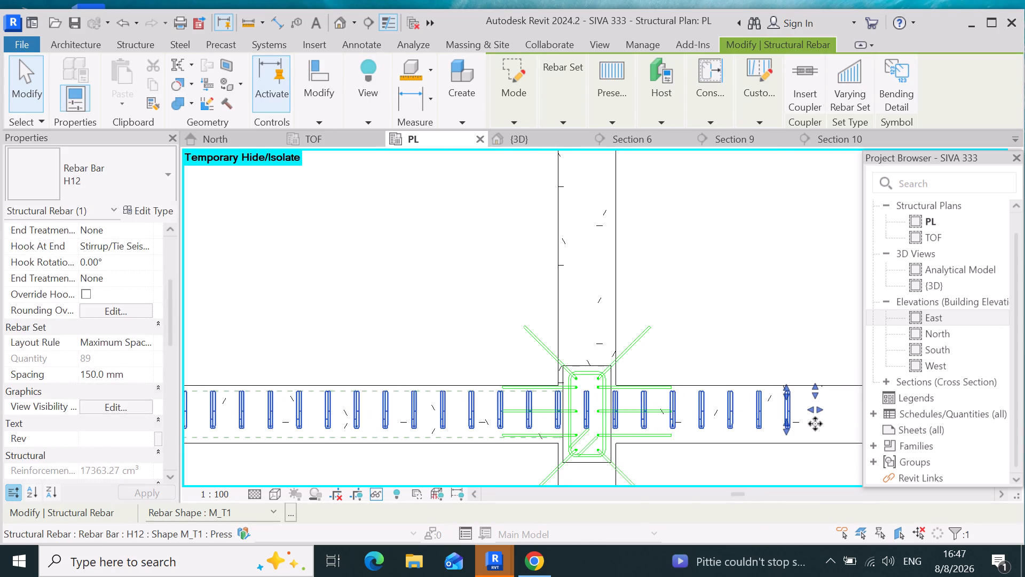
pyautogui.scroll(-11, 337, 333)
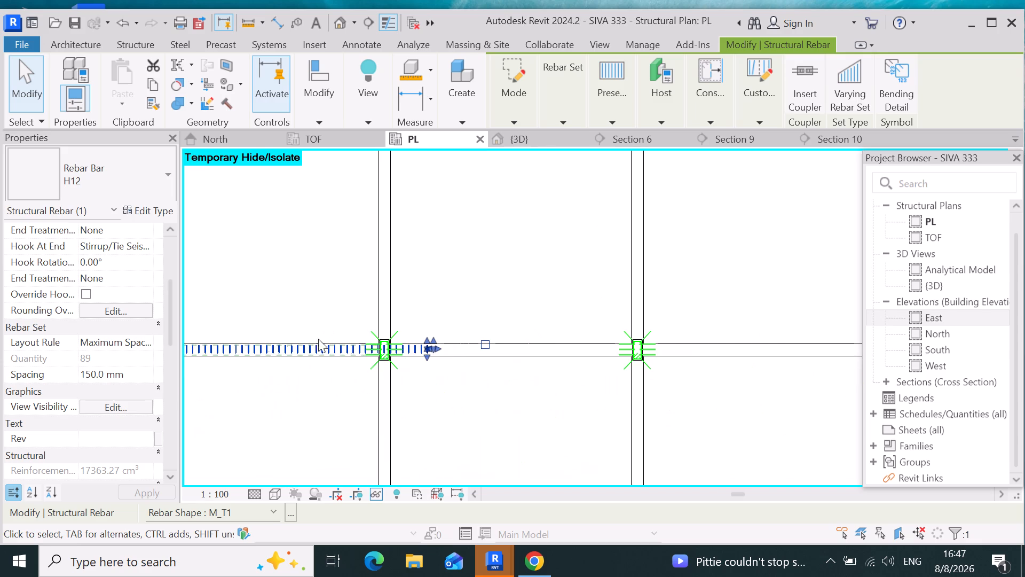
# Extend the M_T1 stirrup set farther east to a little under halfway along the third bay, keeping 150 mm spacing.
pyautogui.moveTo(436, 346); pyautogui.dragTo(628, 366)
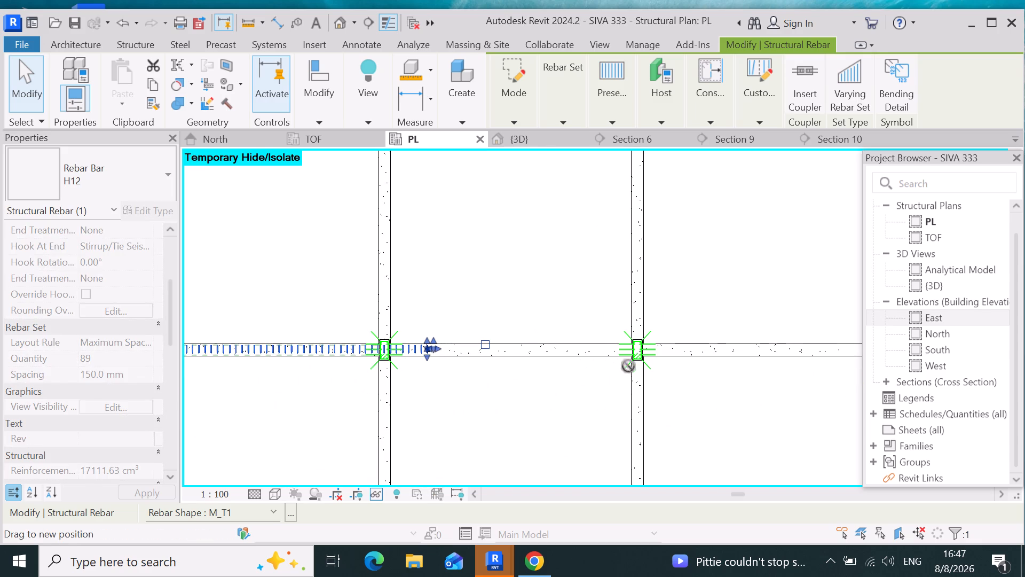
pyautogui.moveTo(628, 366); pyautogui.dragTo(666, 380)
pyautogui.scroll(12, 410, 352)
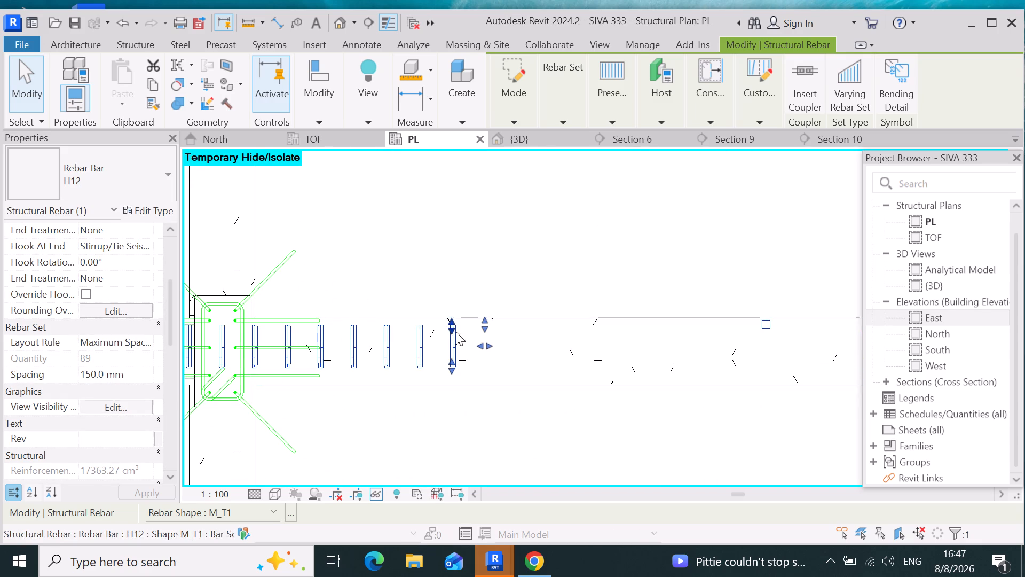
pyautogui.moveTo(492, 345); pyautogui.dragTo(662, 353)
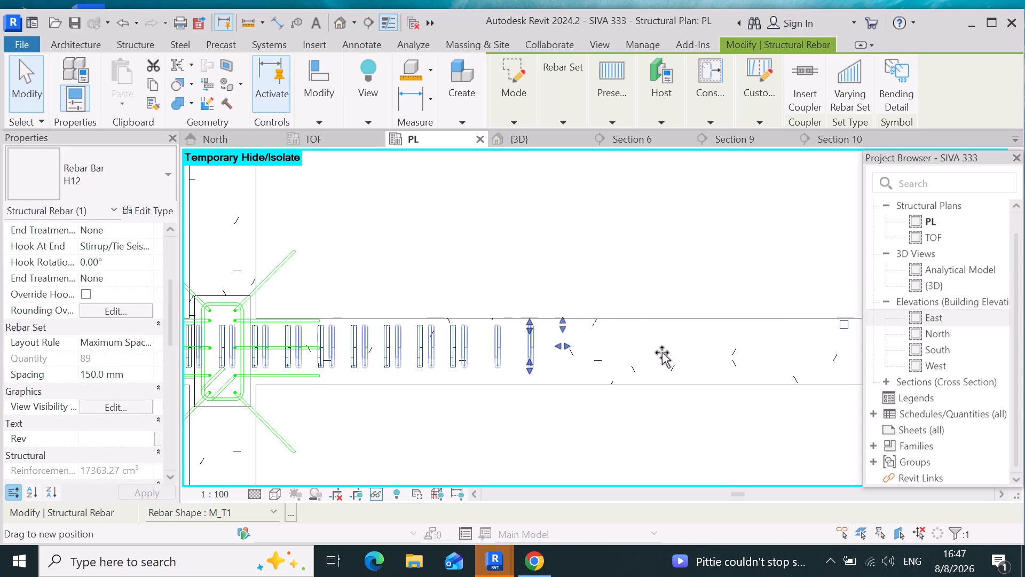
pyautogui.moveTo(662, 353); pyautogui.dragTo(846, 363)
pyautogui.scroll(-12, 330, 322)
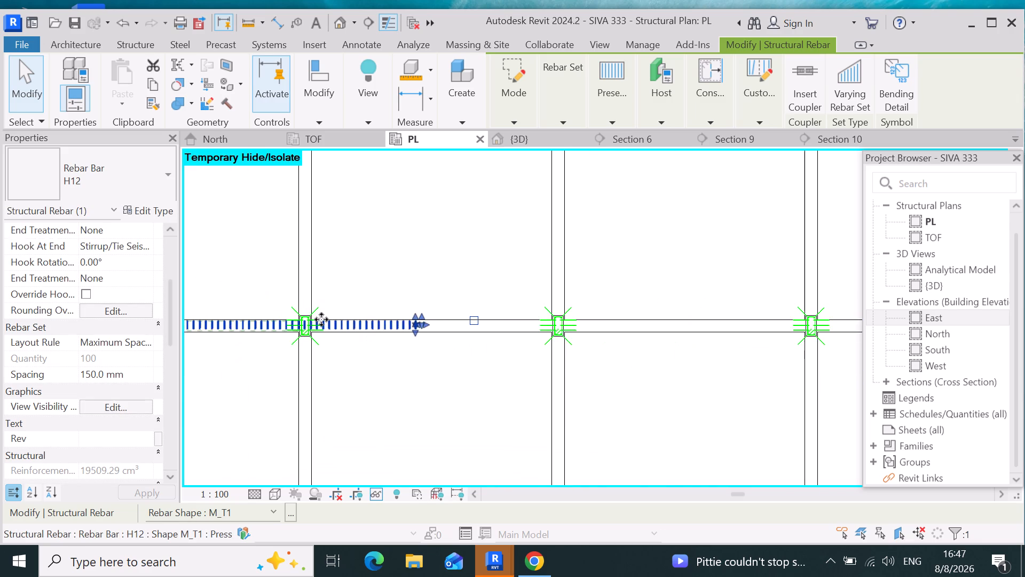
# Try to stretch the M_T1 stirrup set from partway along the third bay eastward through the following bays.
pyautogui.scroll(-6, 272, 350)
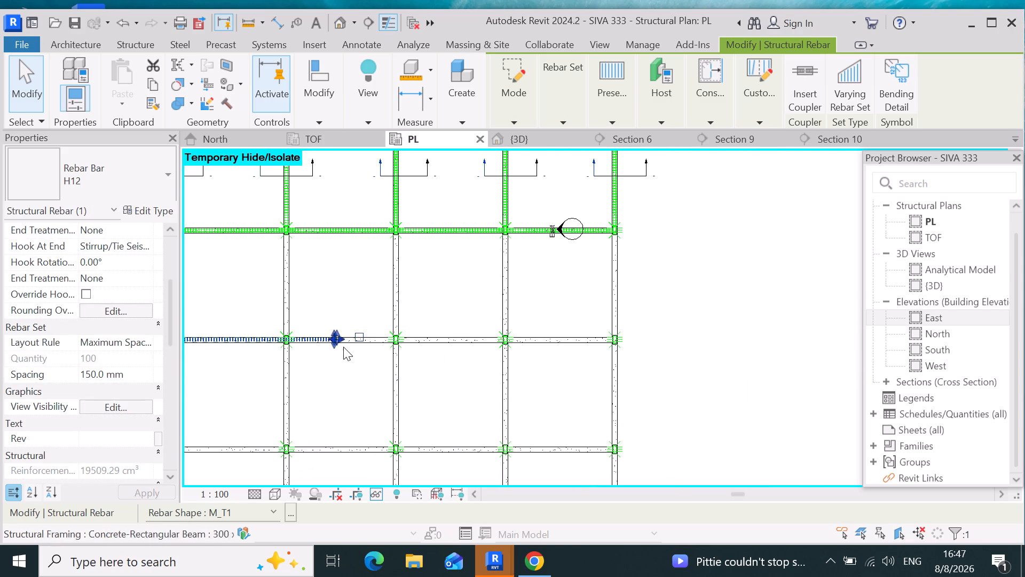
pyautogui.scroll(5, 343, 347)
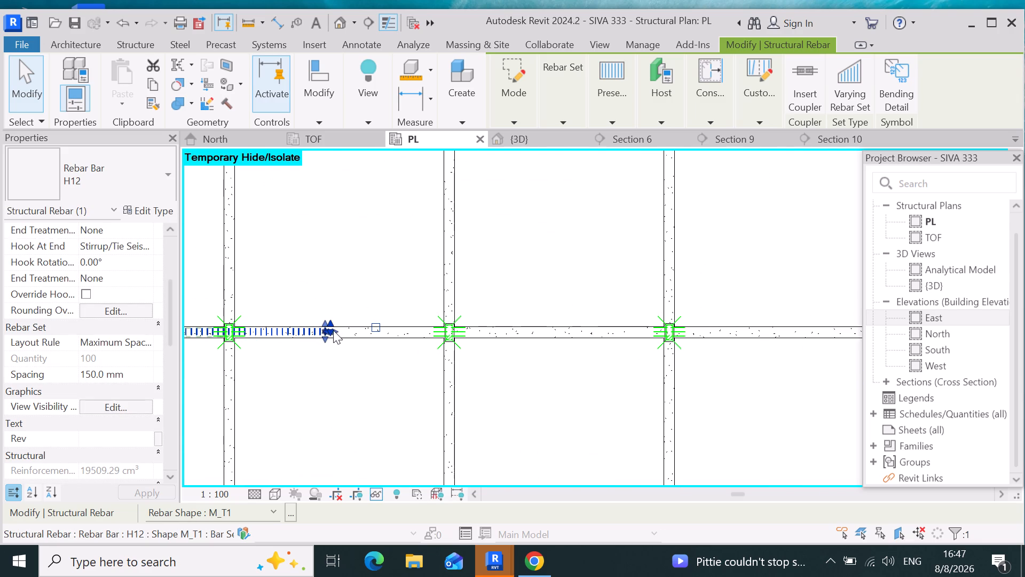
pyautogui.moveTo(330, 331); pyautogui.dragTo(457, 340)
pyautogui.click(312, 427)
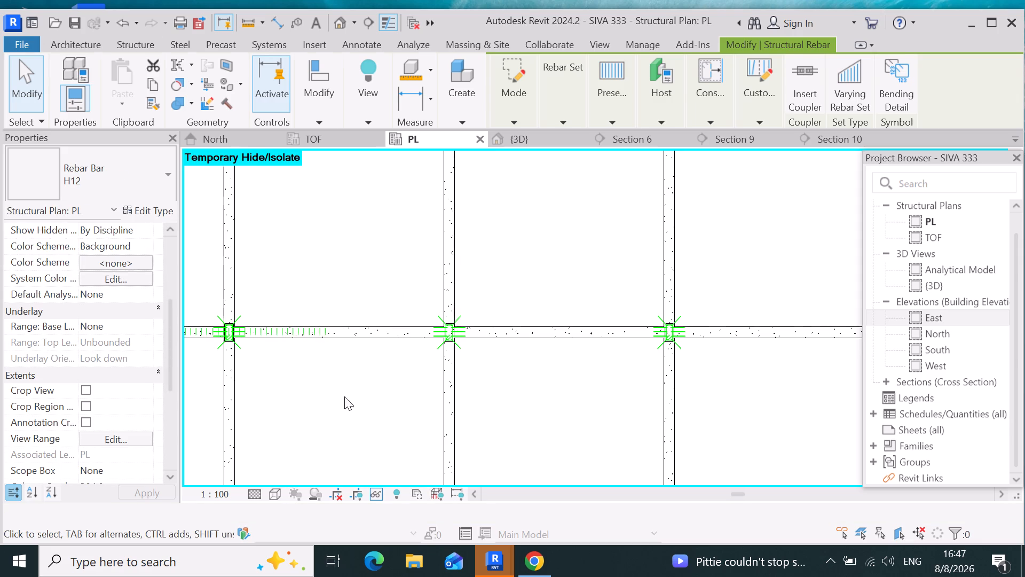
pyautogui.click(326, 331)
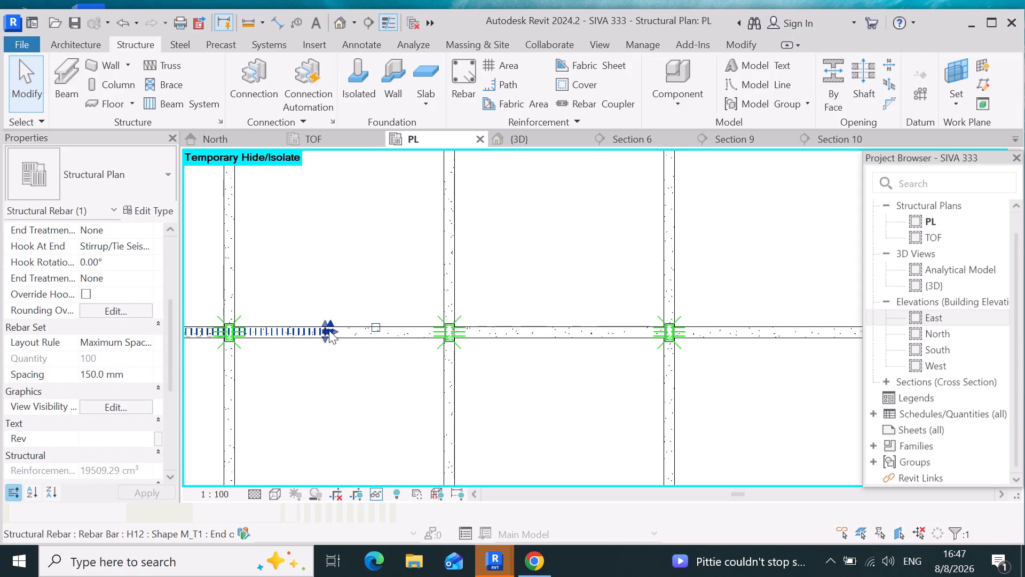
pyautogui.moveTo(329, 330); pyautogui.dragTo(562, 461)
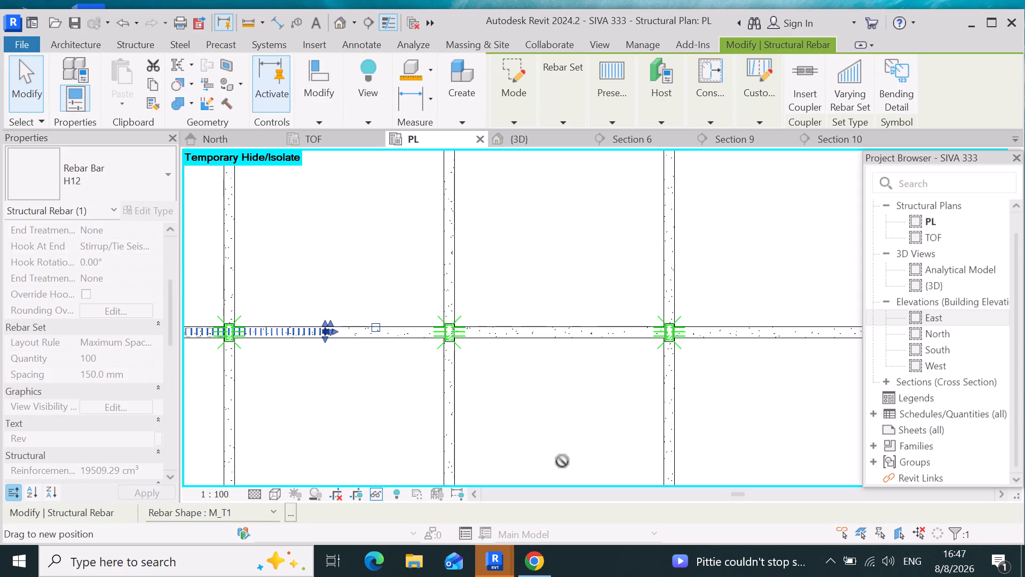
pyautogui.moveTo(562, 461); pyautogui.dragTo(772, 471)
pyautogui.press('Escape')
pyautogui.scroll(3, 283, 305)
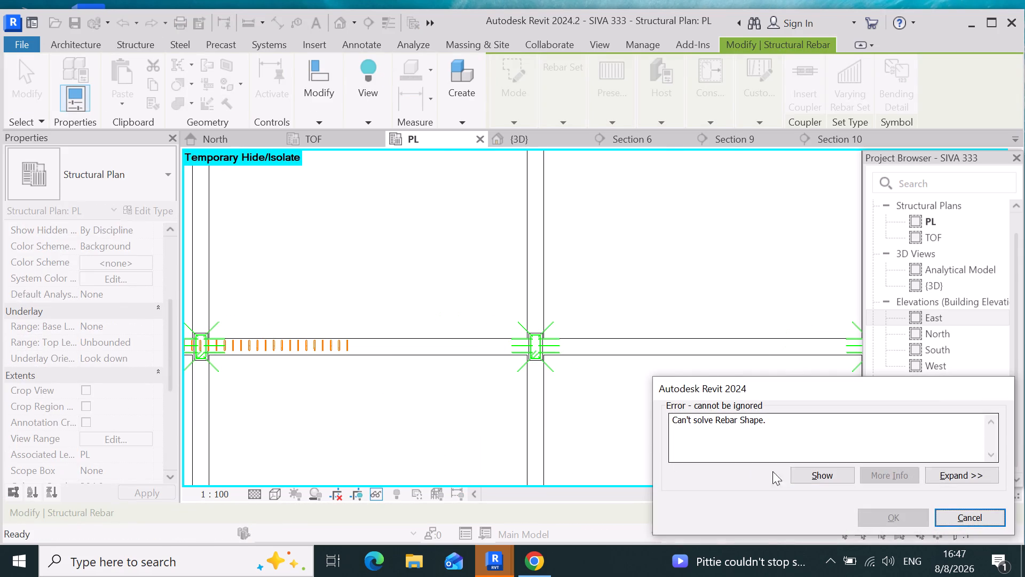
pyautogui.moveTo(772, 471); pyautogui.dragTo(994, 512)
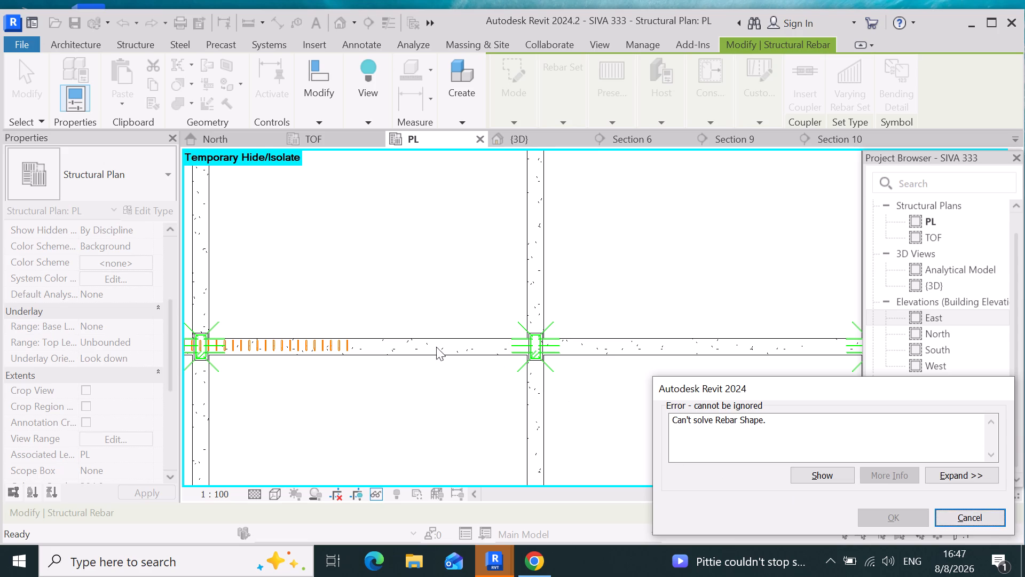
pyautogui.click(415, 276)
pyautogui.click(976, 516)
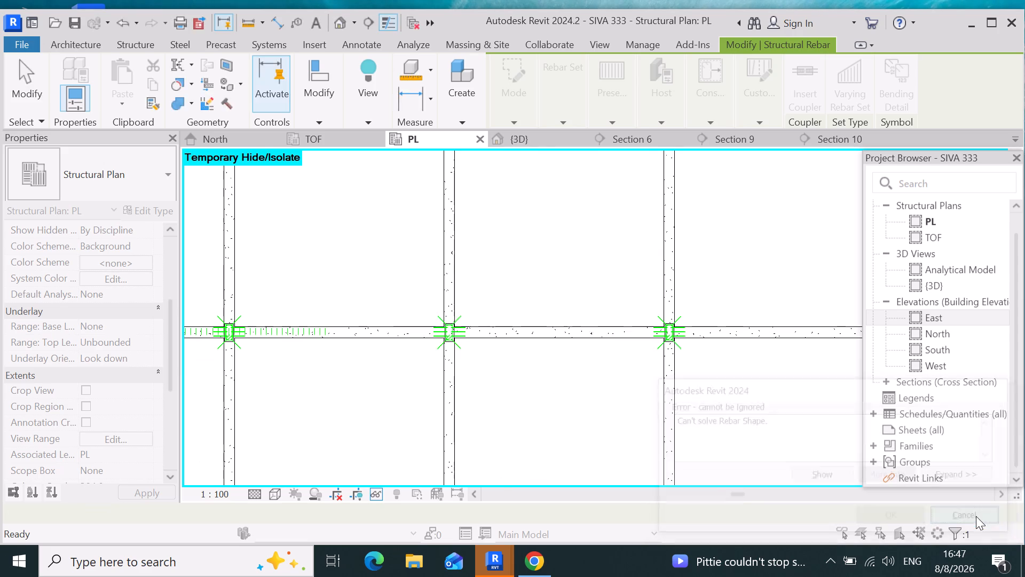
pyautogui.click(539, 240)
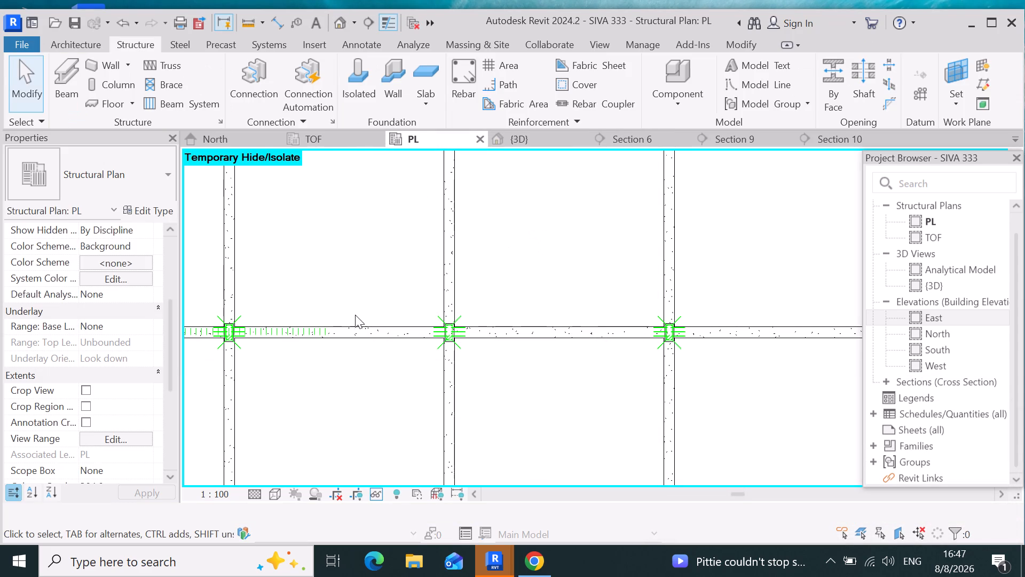
# Extend the M_T1 stirrup set farther east to about four-fifths of the way along the third bay, keeping 150 mm spacing.
pyautogui.scroll(4, 249, 328)
pyautogui.scroll(7, 376, 377)
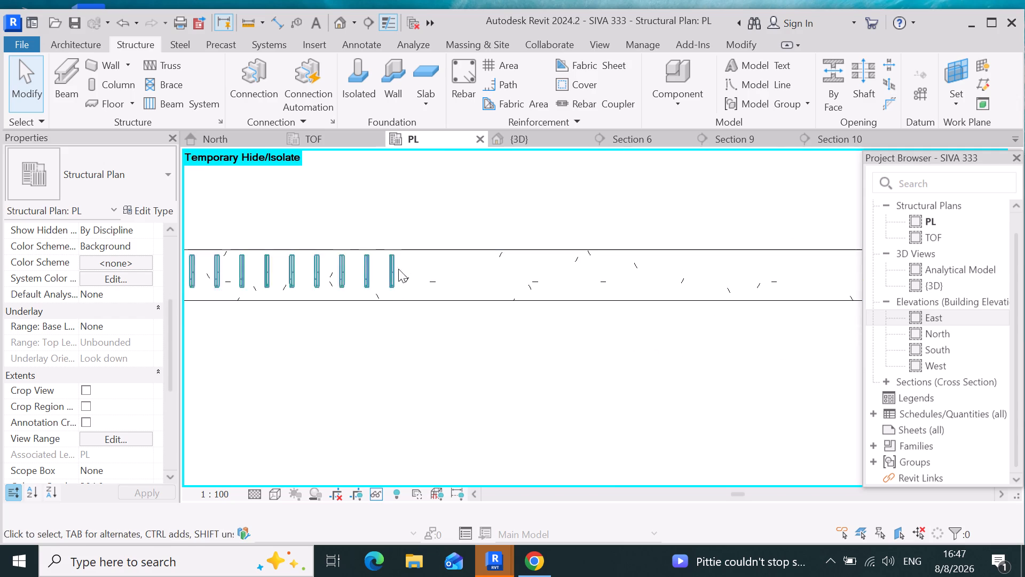
pyautogui.click(391, 280)
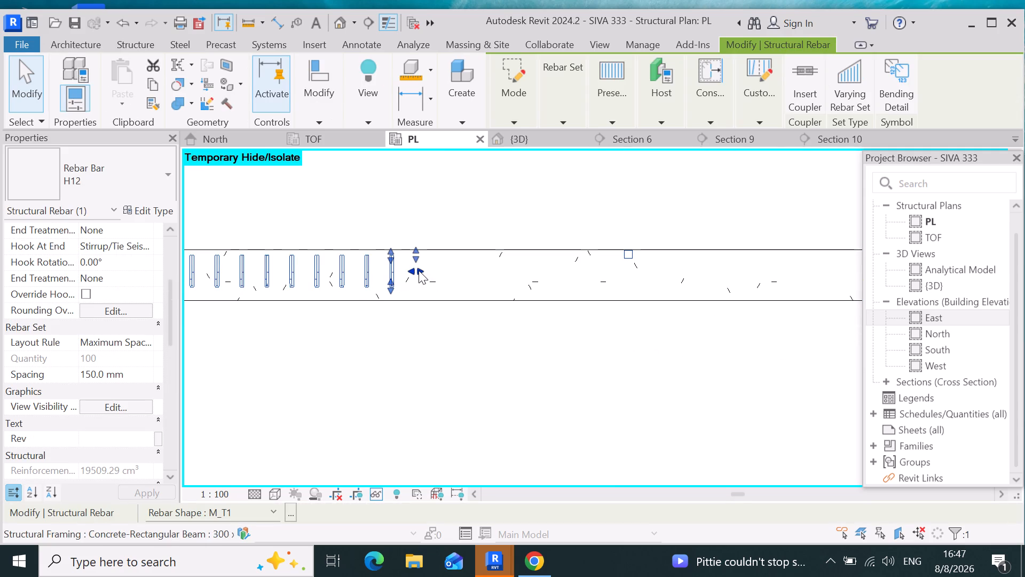
pyautogui.moveTo(419, 270); pyautogui.dragTo(725, 294)
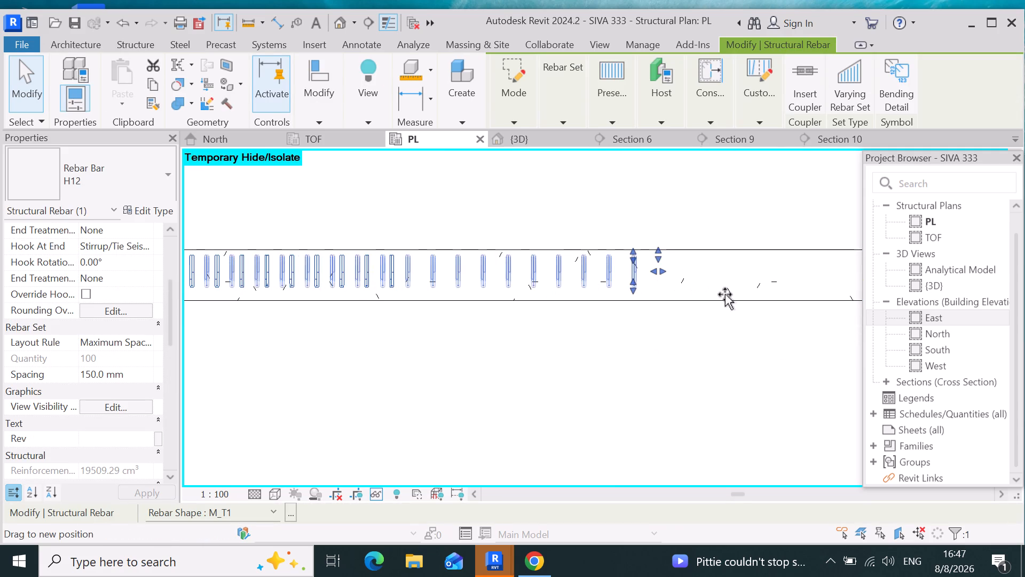
pyautogui.moveTo(725, 294); pyautogui.dragTo(783, 291)
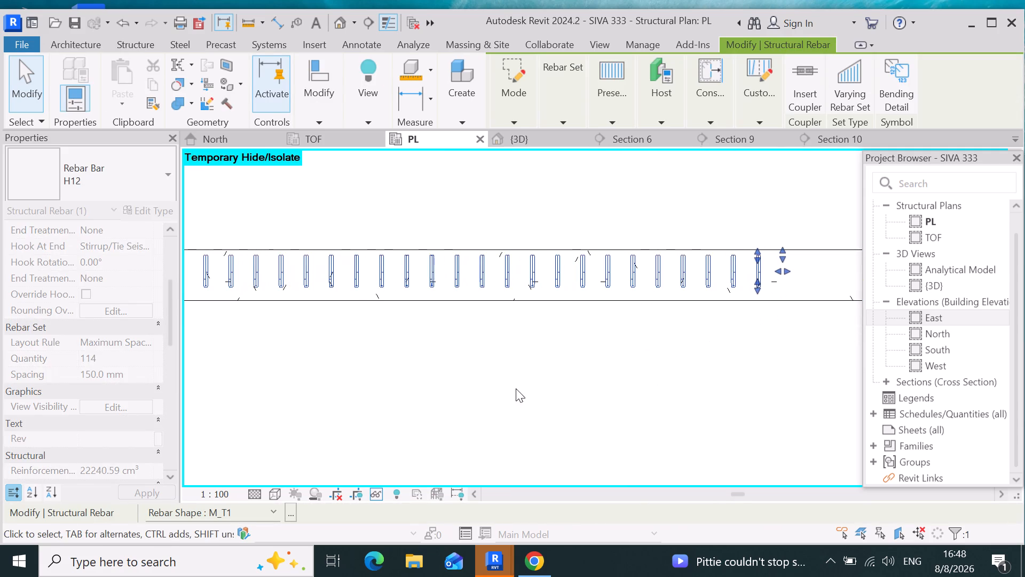
# Extend the M_T1 stirrup set past the column at the end of the third bay, a short way into the fourth bay.
pyautogui.scroll(-5, 506, 374)
pyautogui.scroll(-9, 465, 338)
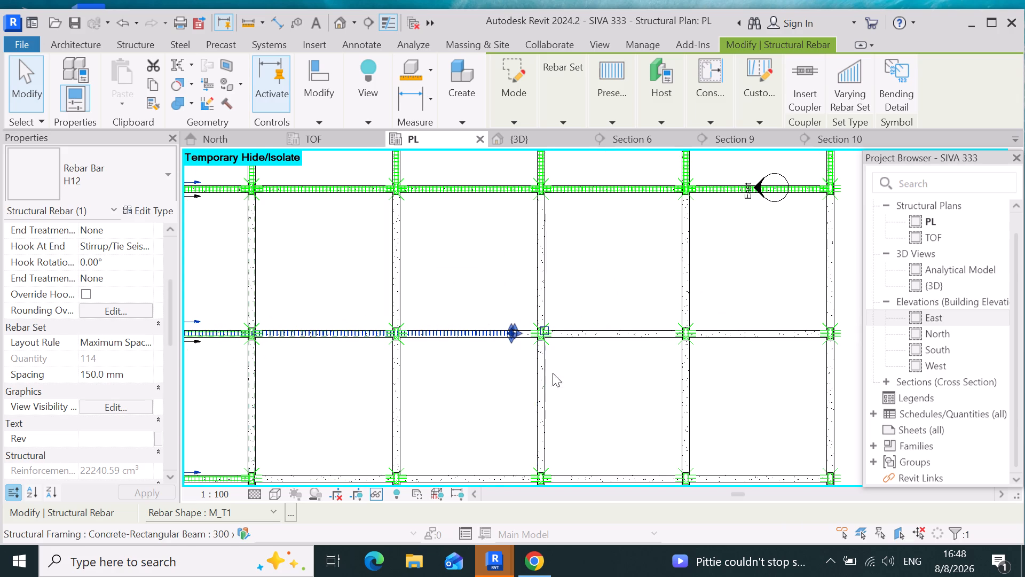
pyautogui.scroll(4, 536, 355)
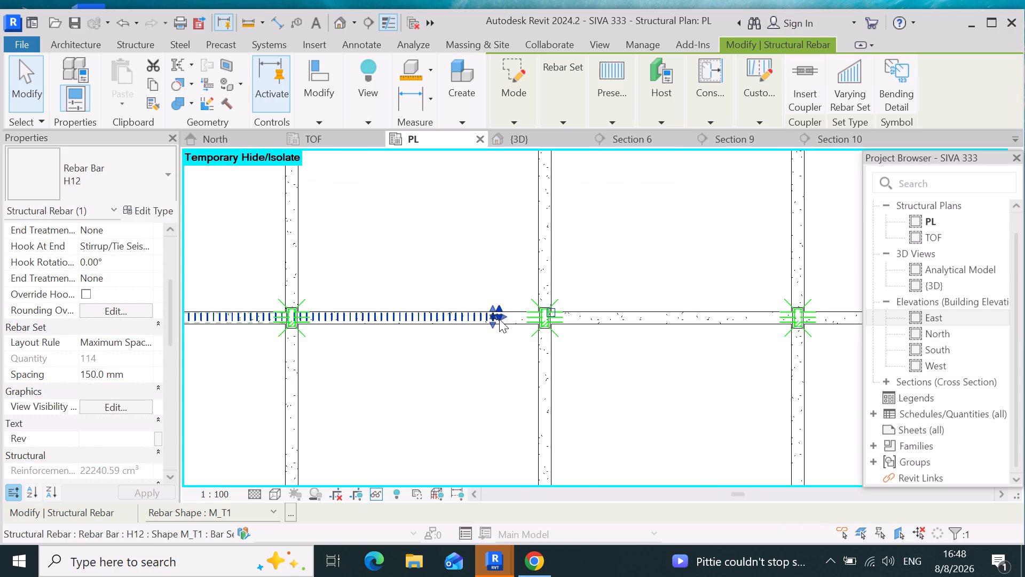
pyautogui.scroll(11, 500, 319)
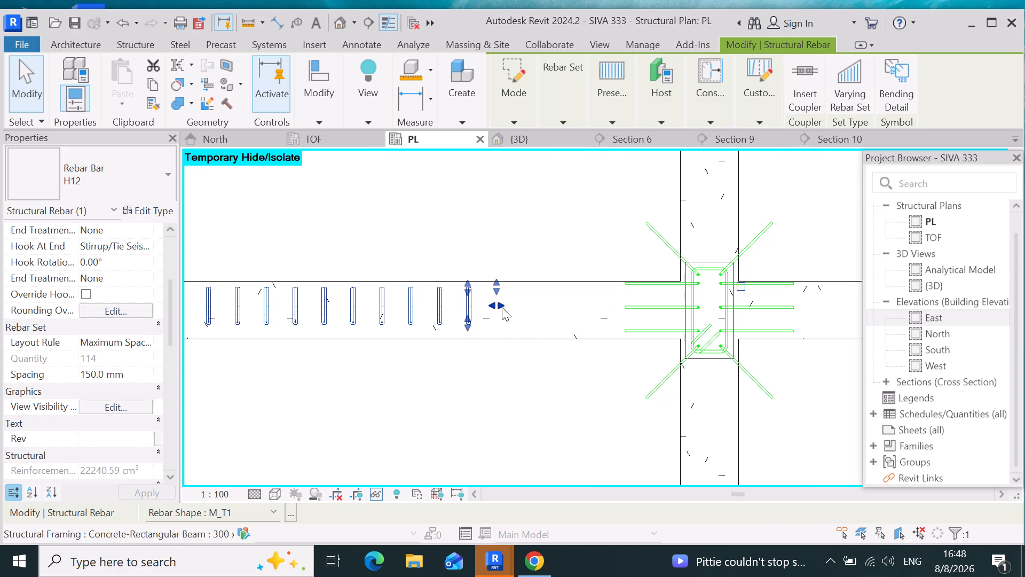
pyautogui.moveTo(501, 306); pyautogui.dragTo(811, 342)
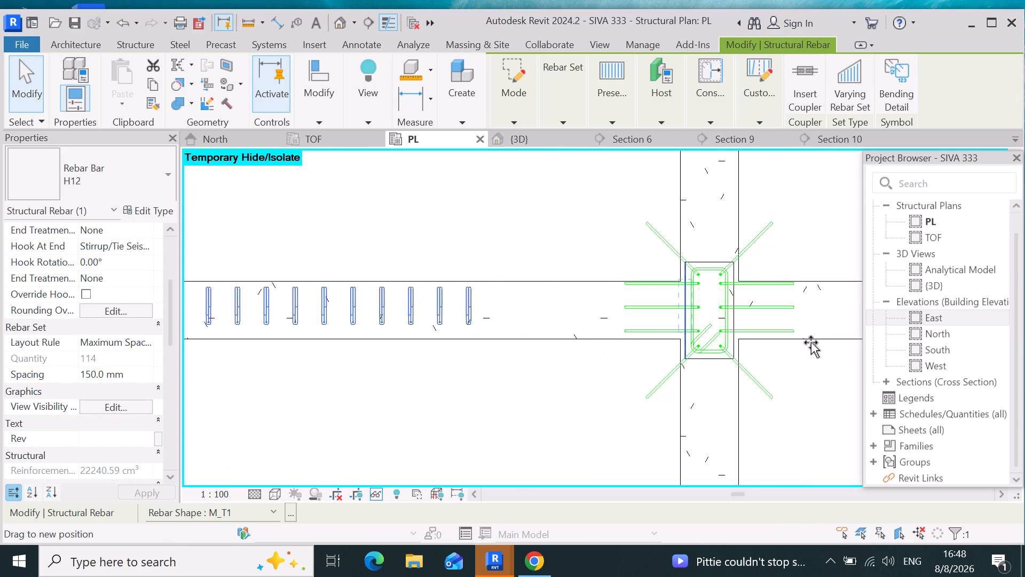
pyautogui.moveTo(811, 342); pyautogui.dragTo(829, 330)
pyautogui.scroll(-4, 456, 297)
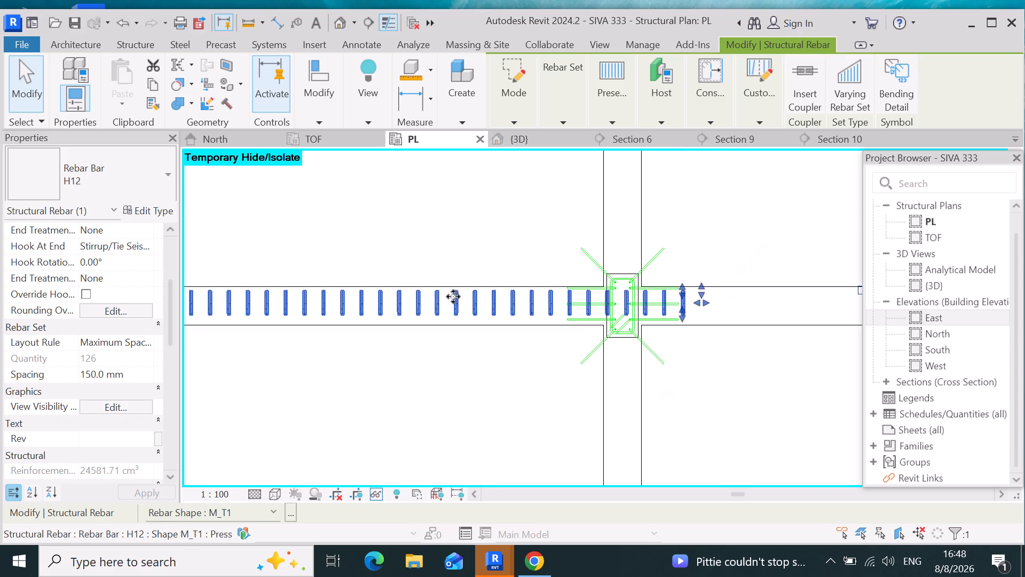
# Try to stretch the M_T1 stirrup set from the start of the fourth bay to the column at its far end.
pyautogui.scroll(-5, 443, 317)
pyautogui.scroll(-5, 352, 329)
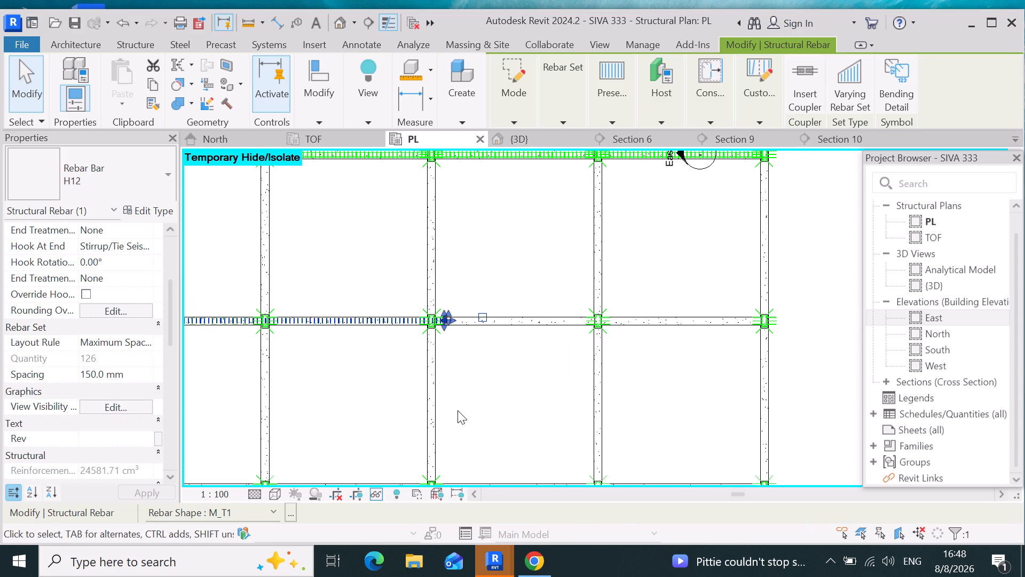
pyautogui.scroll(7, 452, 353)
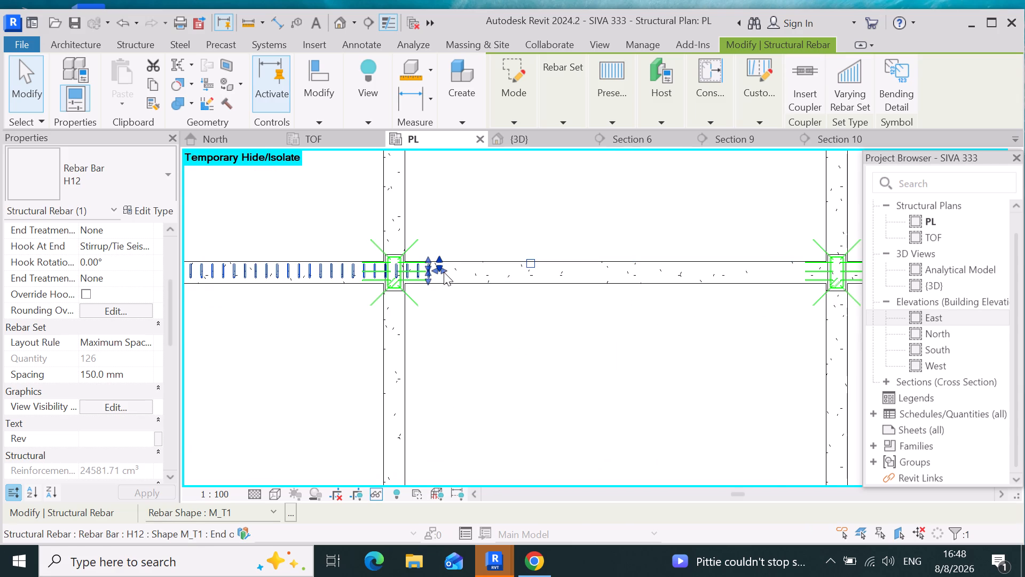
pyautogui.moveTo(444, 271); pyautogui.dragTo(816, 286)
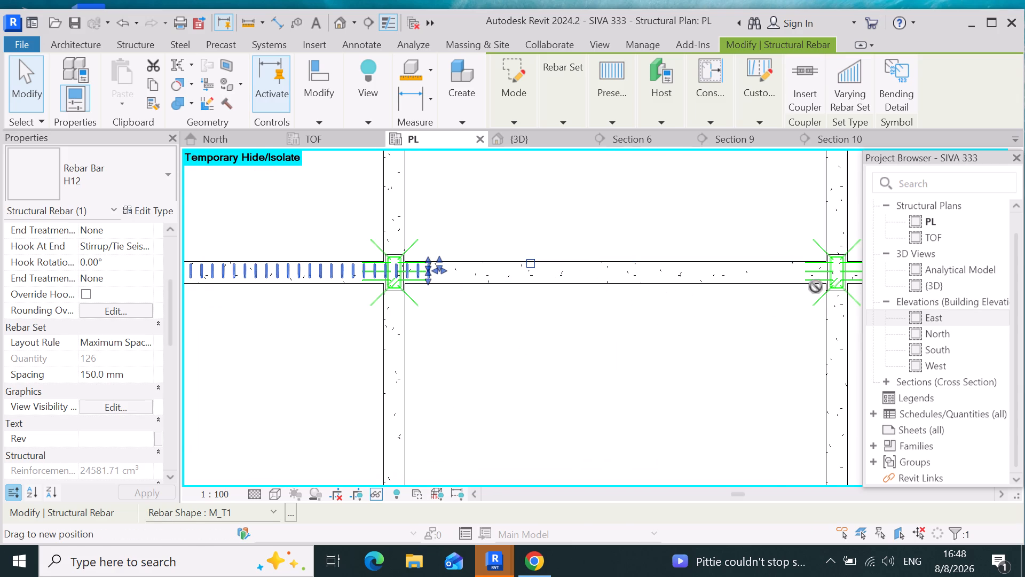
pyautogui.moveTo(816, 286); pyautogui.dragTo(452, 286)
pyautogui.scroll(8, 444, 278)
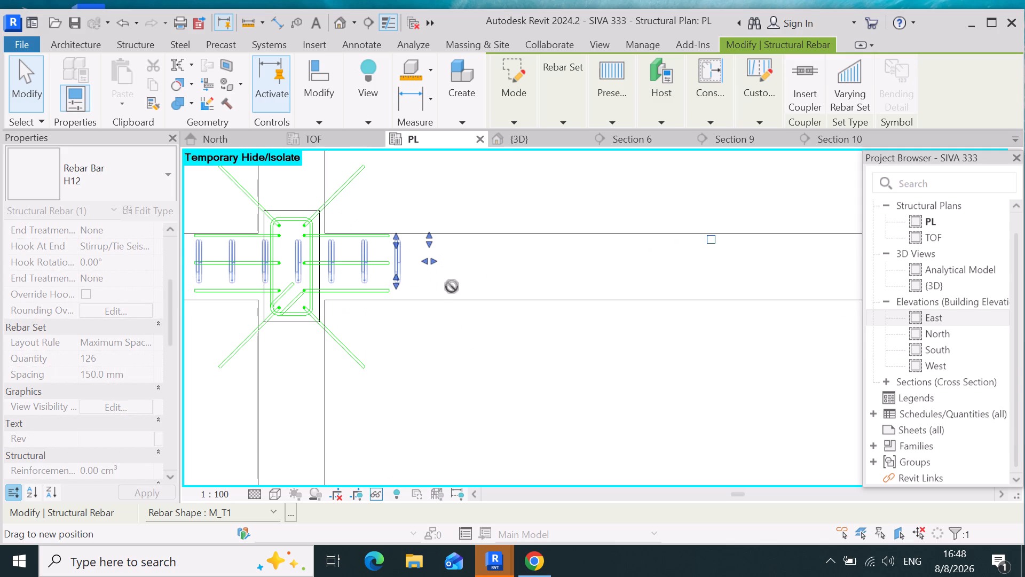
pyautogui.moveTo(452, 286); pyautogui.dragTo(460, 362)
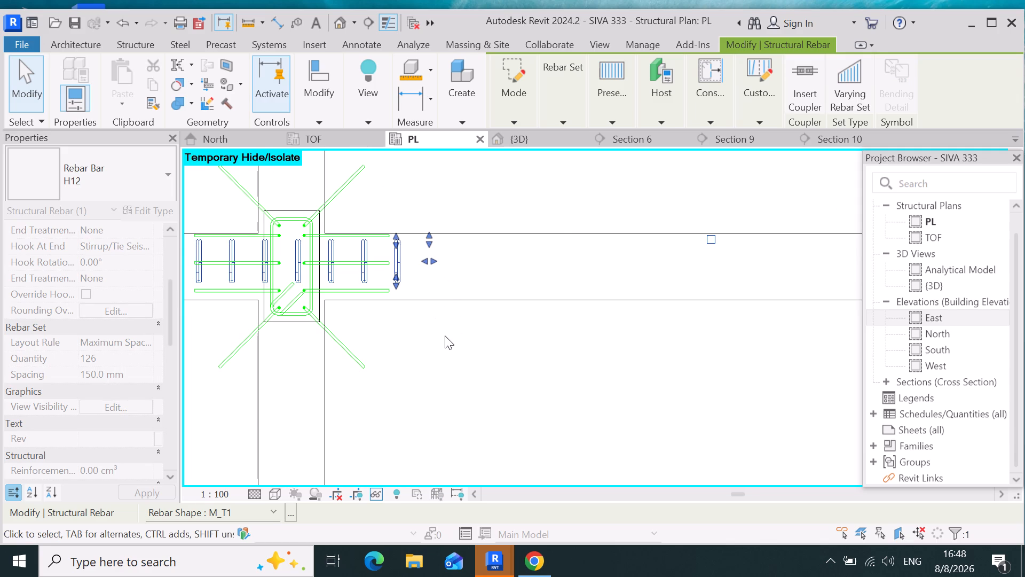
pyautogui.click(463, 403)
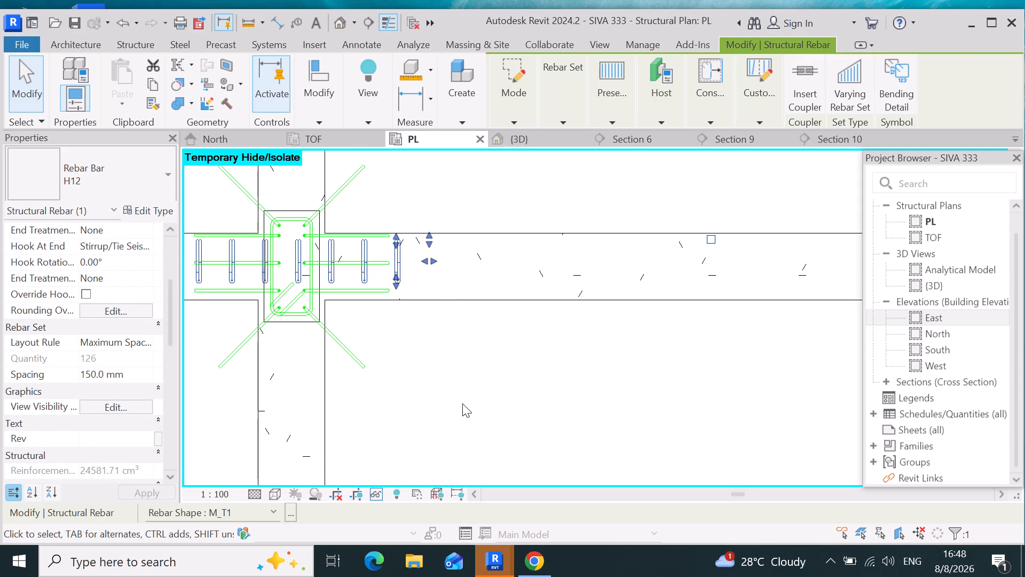
# Extend the M_T1 stirrup set farther east to a little under halfway along the fourth bay, keeping 150 mm spacing.
pyautogui.click(405, 265)
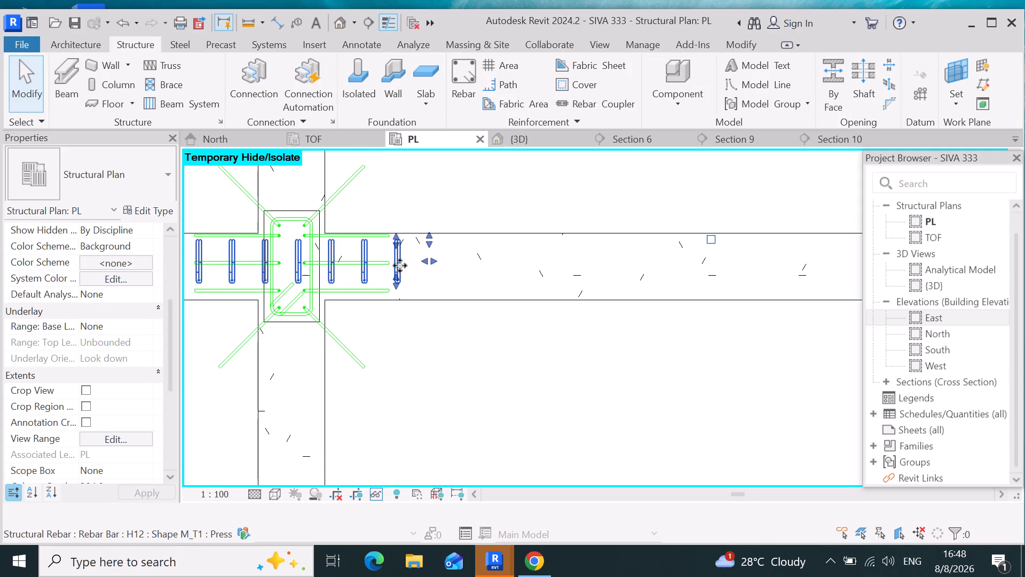
pyautogui.moveTo(433, 261); pyautogui.dragTo(504, 268)
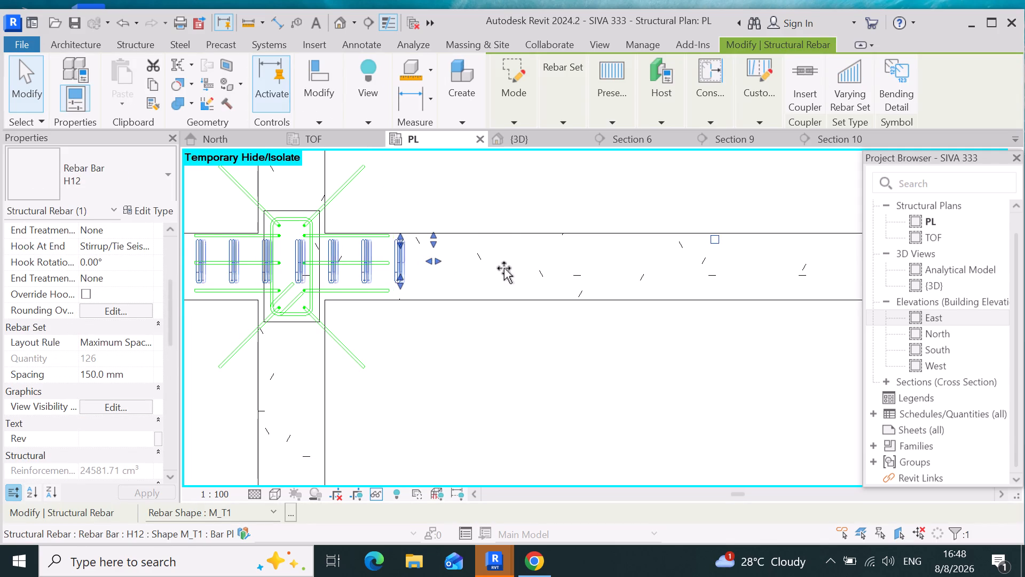
pyautogui.moveTo(504, 268); pyautogui.dragTo(873, 270)
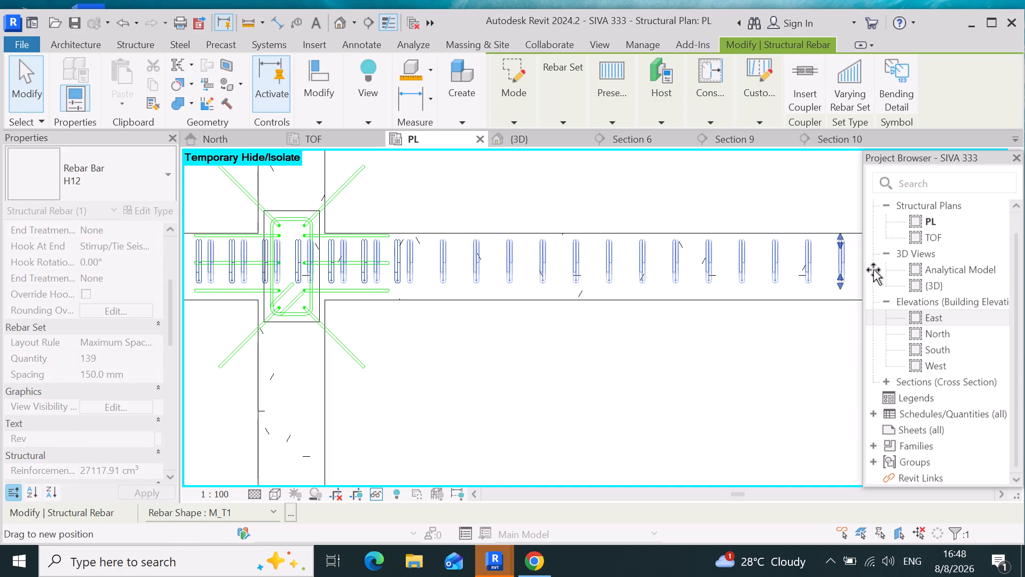
pyautogui.moveTo(873, 270); pyautogui.dragTo(856, 282)
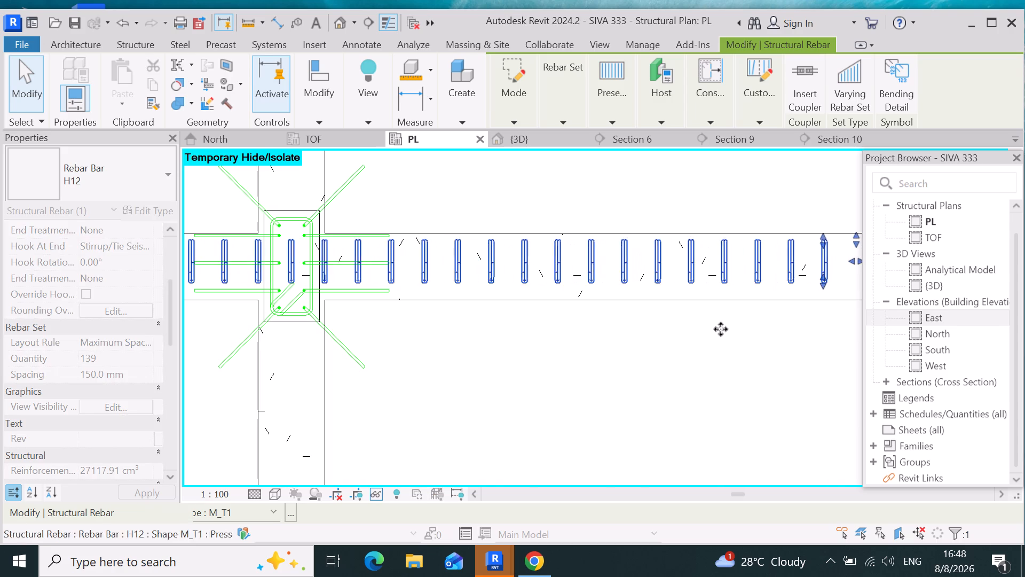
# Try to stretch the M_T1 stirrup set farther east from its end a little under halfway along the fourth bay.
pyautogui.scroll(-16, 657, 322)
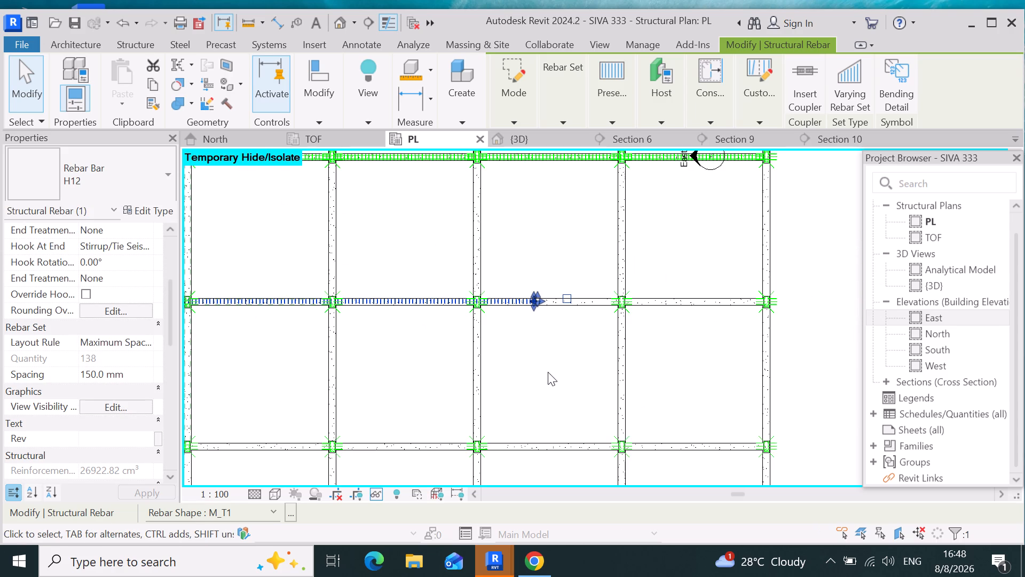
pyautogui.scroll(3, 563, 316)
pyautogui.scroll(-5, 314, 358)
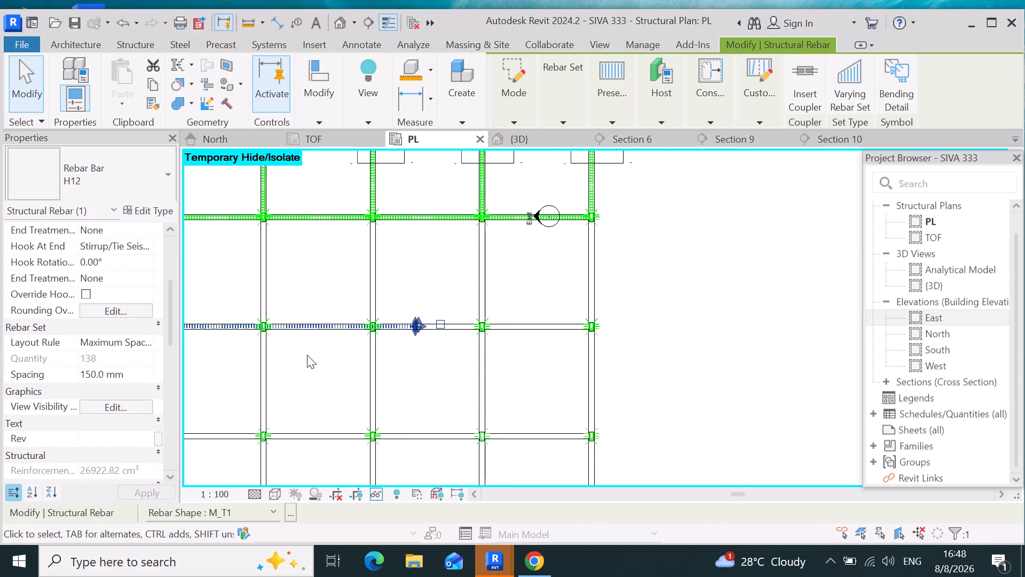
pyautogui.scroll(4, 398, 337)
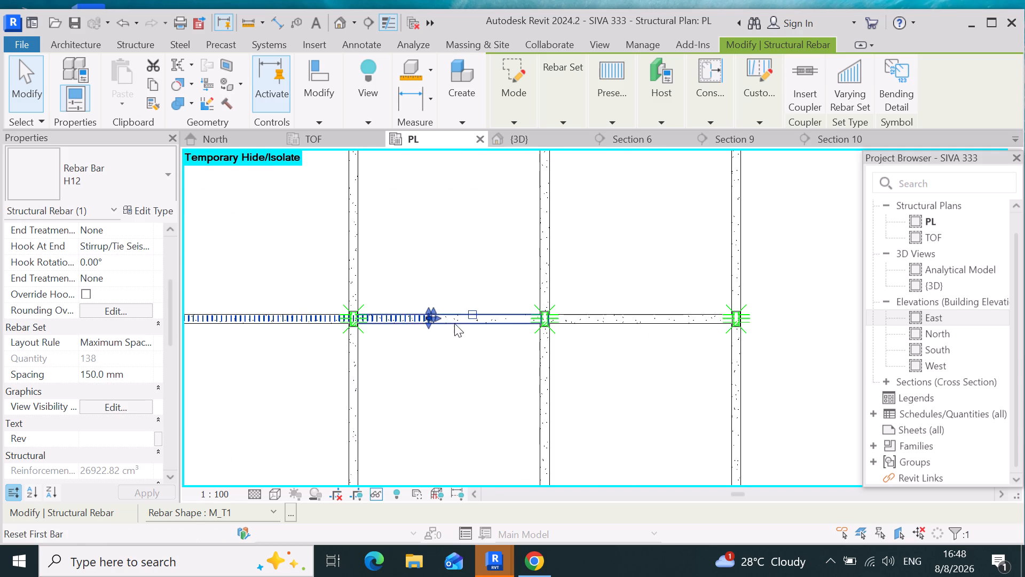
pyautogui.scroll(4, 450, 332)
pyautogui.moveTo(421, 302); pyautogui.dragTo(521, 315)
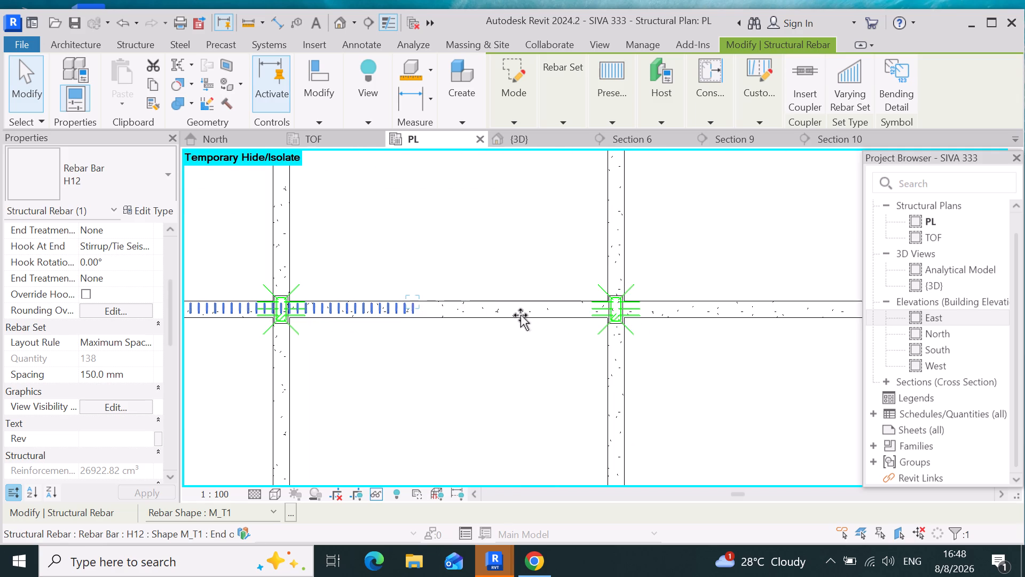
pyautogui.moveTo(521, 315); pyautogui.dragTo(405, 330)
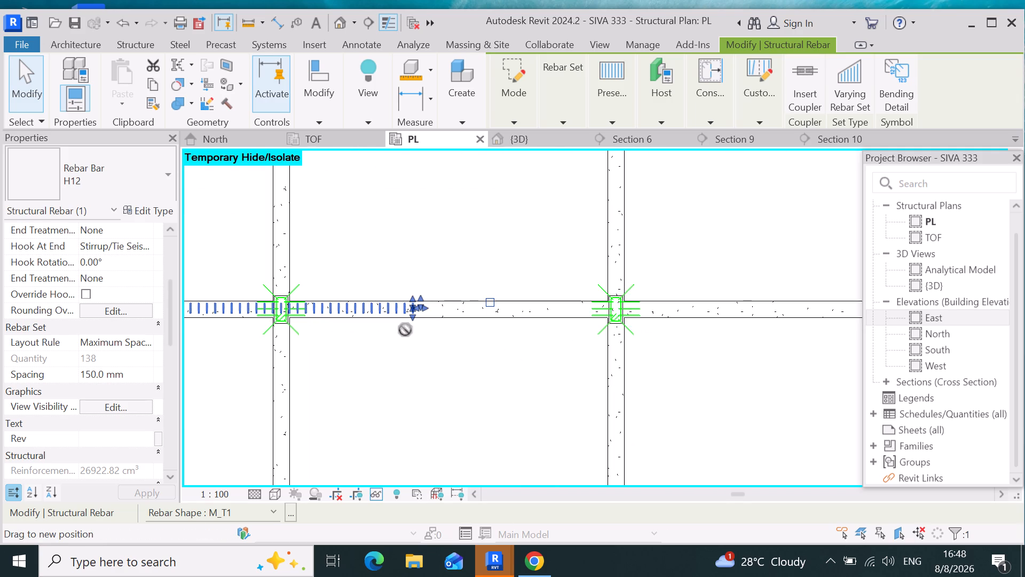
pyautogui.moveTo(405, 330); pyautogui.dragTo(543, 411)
# Extend the M_T1 stirrup set farther east to just past the middle of the fourth bay, keeping 150 mm spacing.
pyautogui.scroll(10, 405, 315)
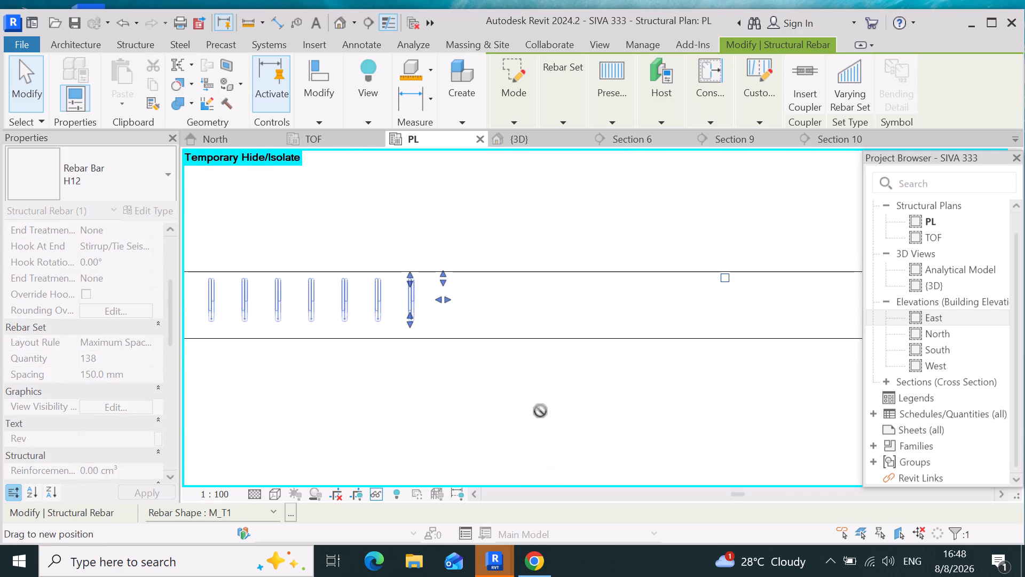
pyautogui.scroll(3, 448, 304)
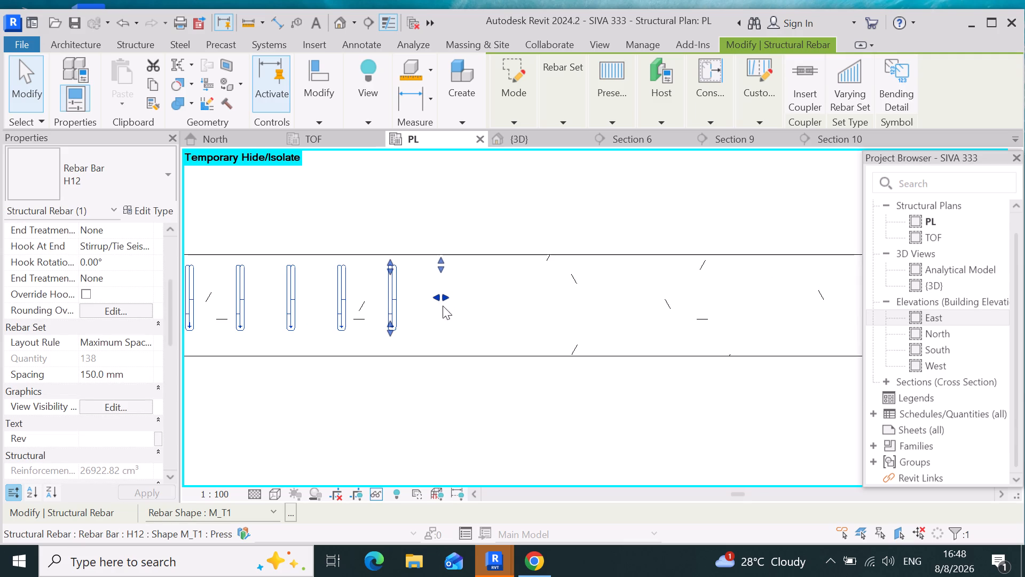
pyautogui.moveTo(445, 299); pyautogui.dragTo(578, 315)
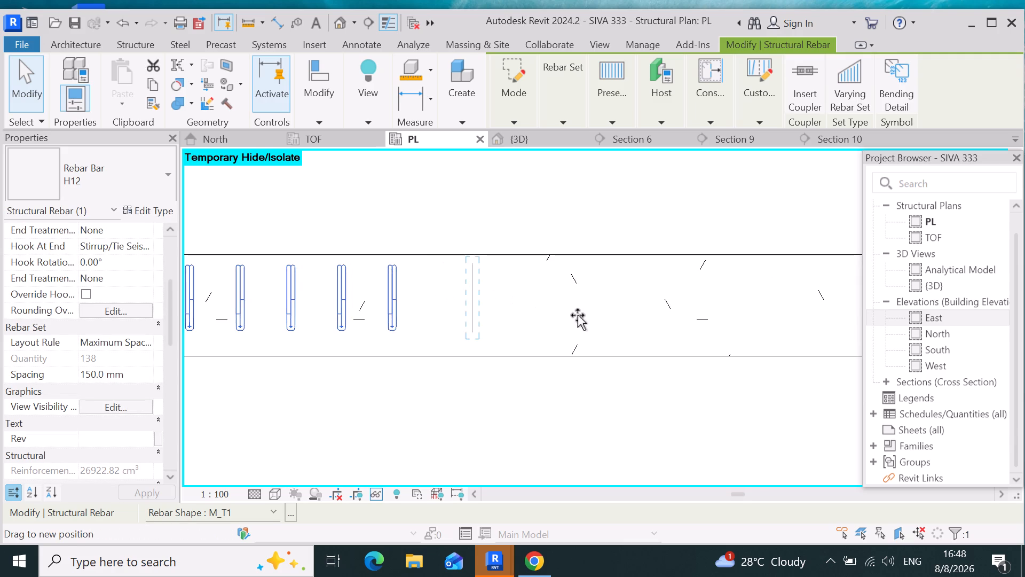
pyautogui.moveTo(578, 315); pyautogui.dragTo(734, 347)
pyautogui.moveTo(723, 345); pyautogui.dragTo(732, 350, button='right')
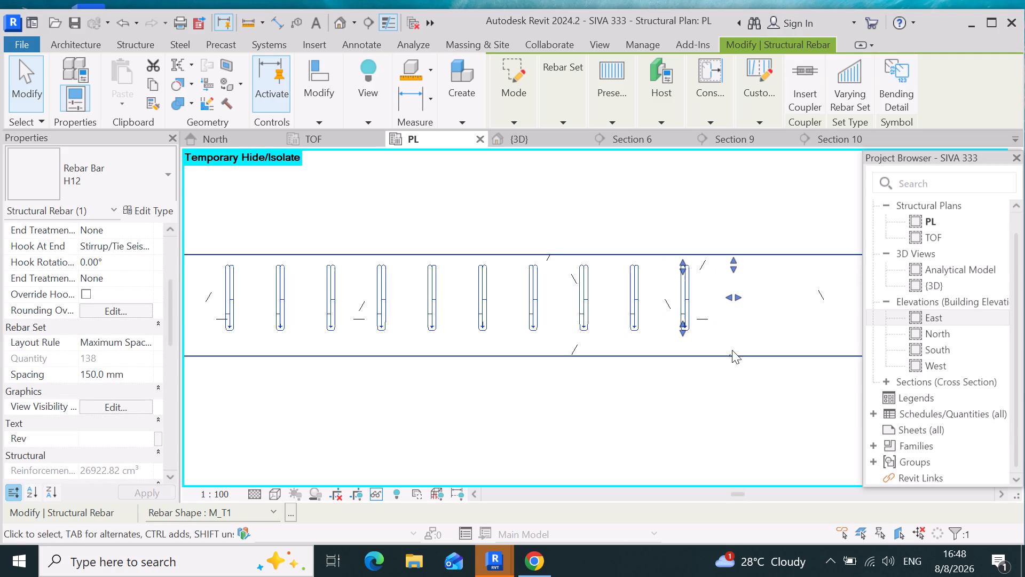
pyautogui.moveTo(732, 350); pyautogui.dragTo(730, 355, button='right')
pyautogui.scroll(-5, 478, 318)
pyautogui.scroll(-5, 401, 373)
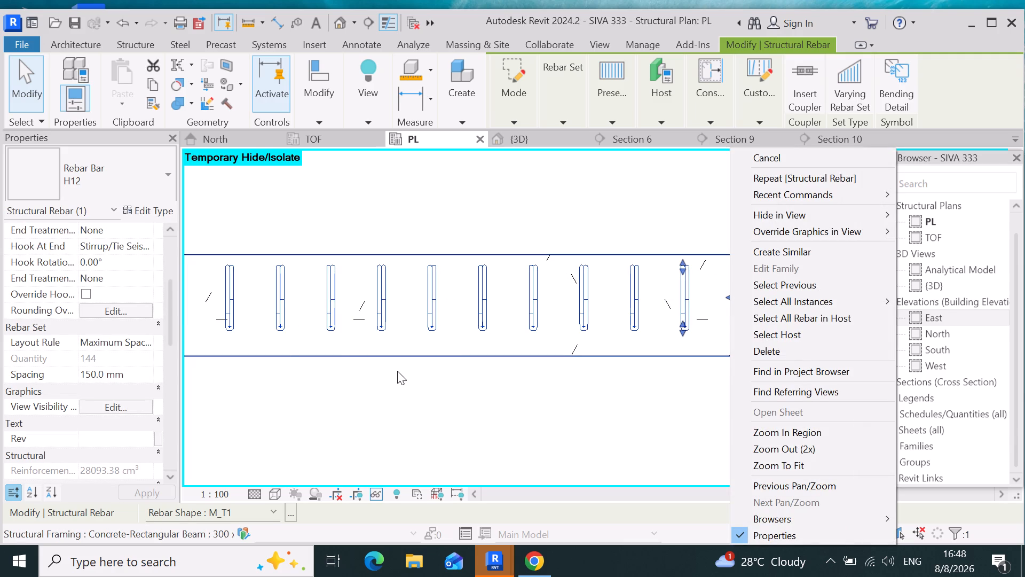
pyautogui.click(397, 402)
# Extend the M_T1 stirrup set farther east to about three-quarters of the way along the fourth bay, keeping 150 mm spacing.
pyautogui.scroll(-9, 373, 368)
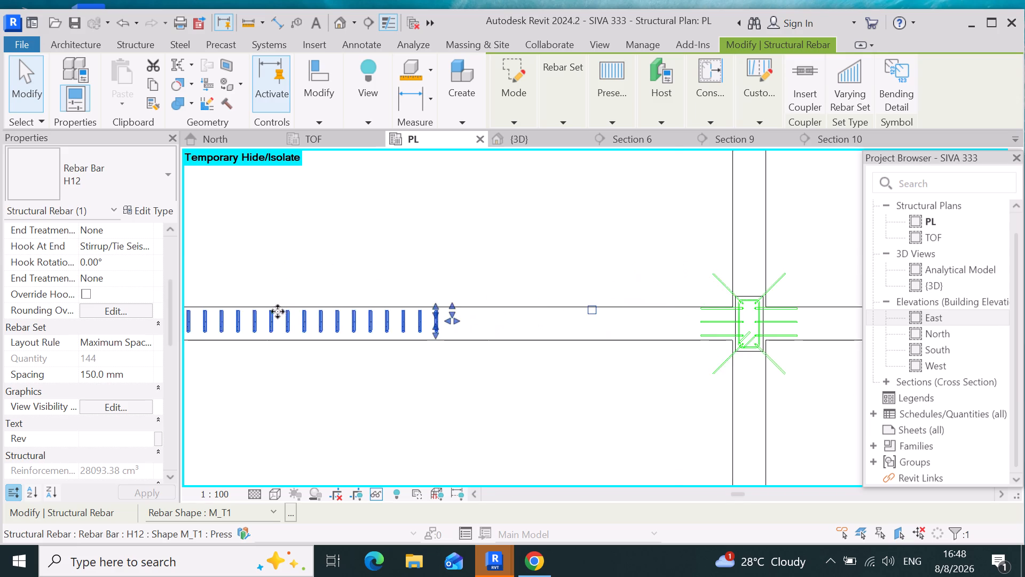
pyautogui.scroll(-4, 418, 326)
pyautogui.scroll(3, 436, 332)
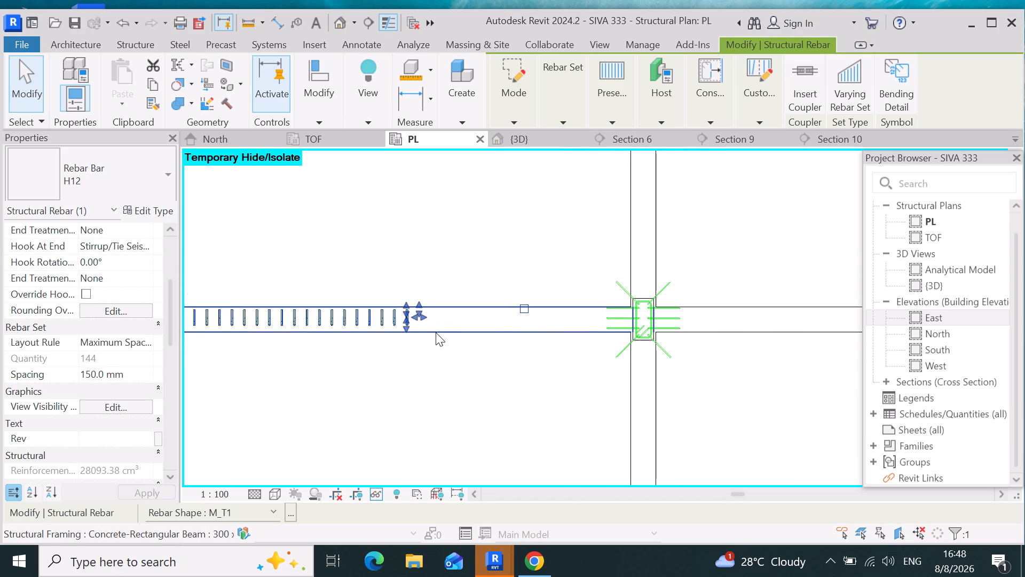
pyautogui.scroll(5, 436, 332)
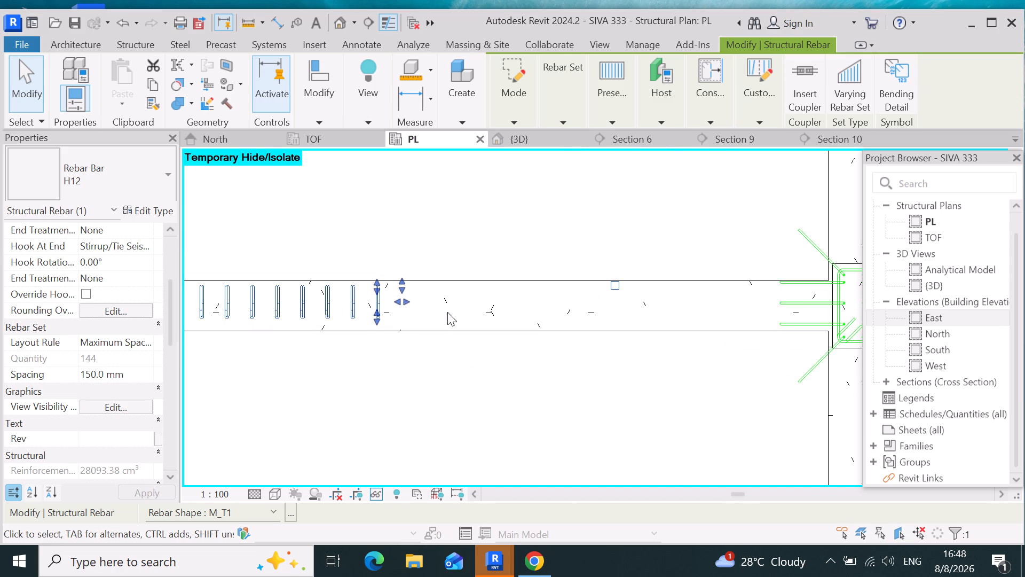
pyautogui.moveTo(401, 279); pyautogui.dragTo(584, 284)
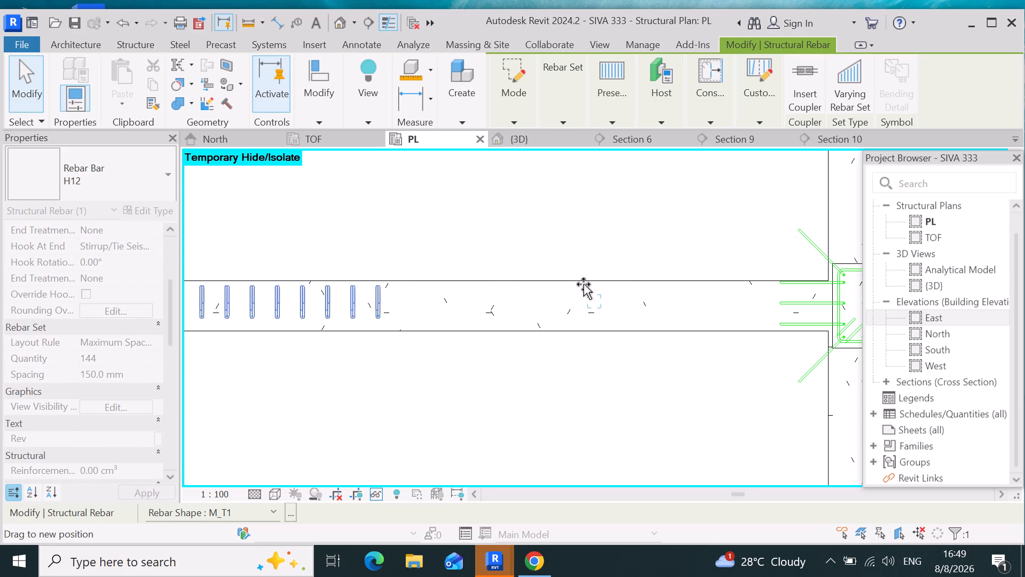
pyautogui.moveTo(584, 284); pyautogui.dragTo(456, 315)
pyautogui.scroll(4, 372, 301)
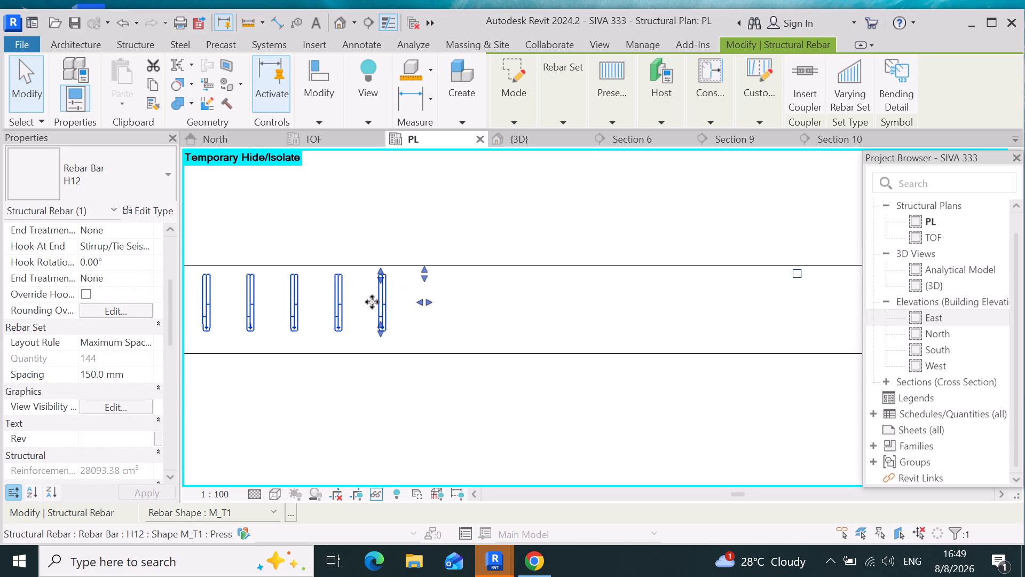
pyautogui.moveTo(428, 301); pyautogui.dragTo(450, 302)
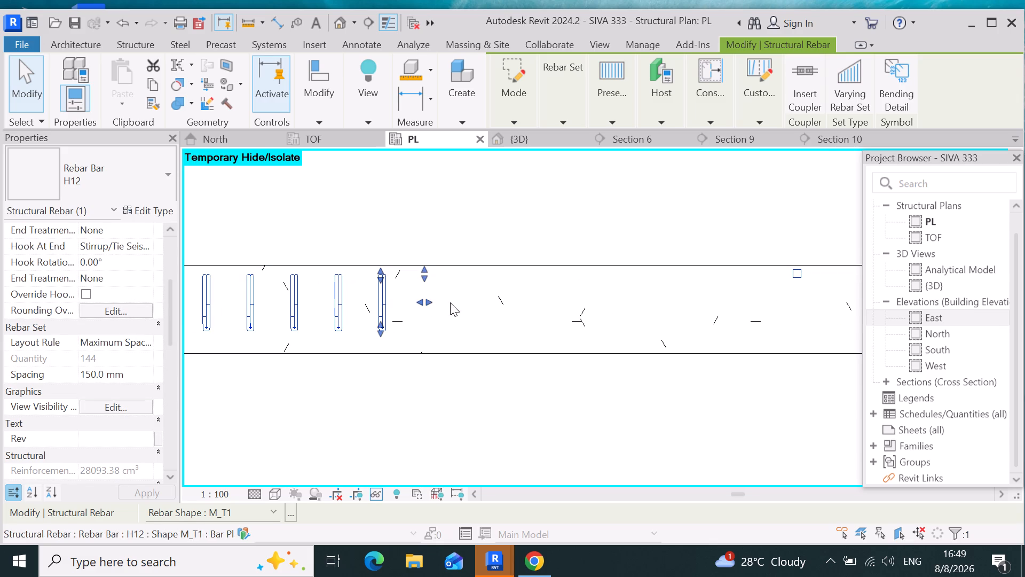
pyautogui.moveTo(450, 302); pyautogui.dragTo(814, 318)
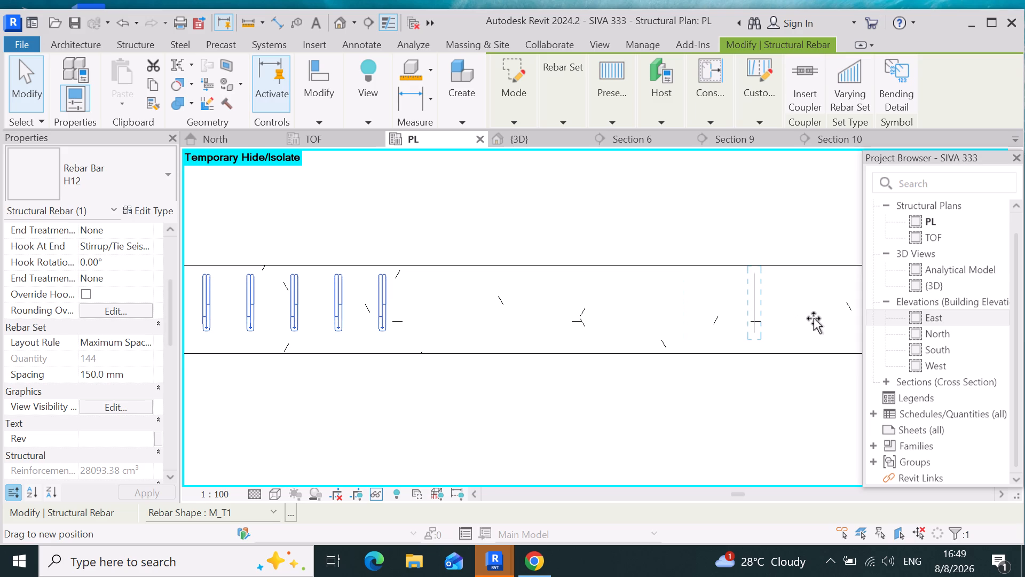
pyautogui.moveTo(814, 318); pyautogui.dragTo(813, 321)
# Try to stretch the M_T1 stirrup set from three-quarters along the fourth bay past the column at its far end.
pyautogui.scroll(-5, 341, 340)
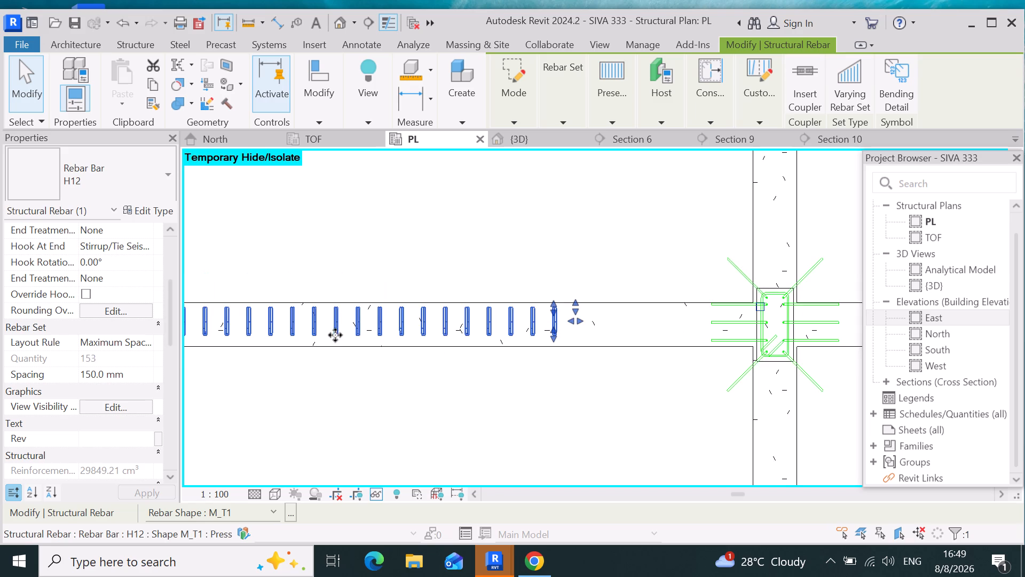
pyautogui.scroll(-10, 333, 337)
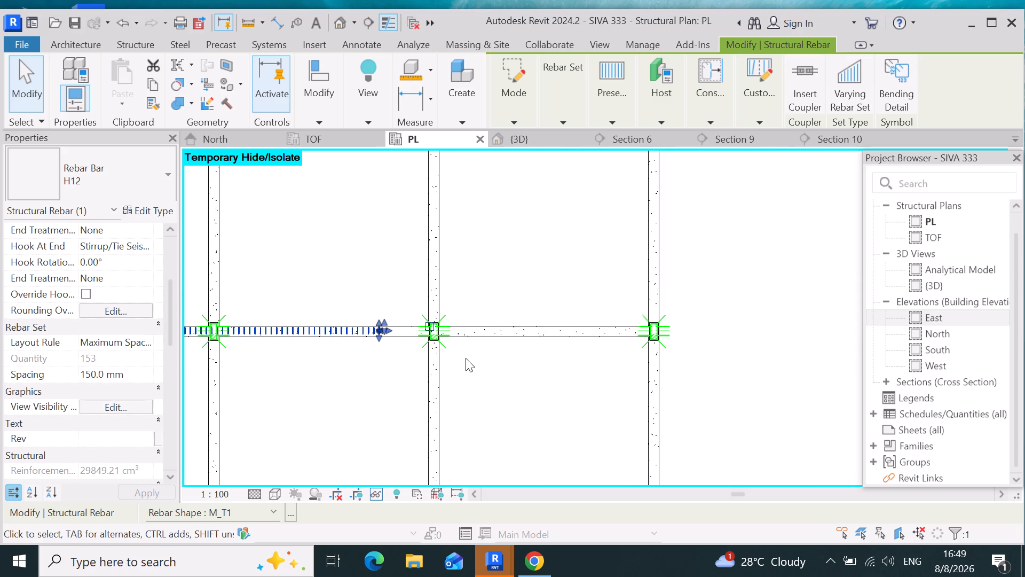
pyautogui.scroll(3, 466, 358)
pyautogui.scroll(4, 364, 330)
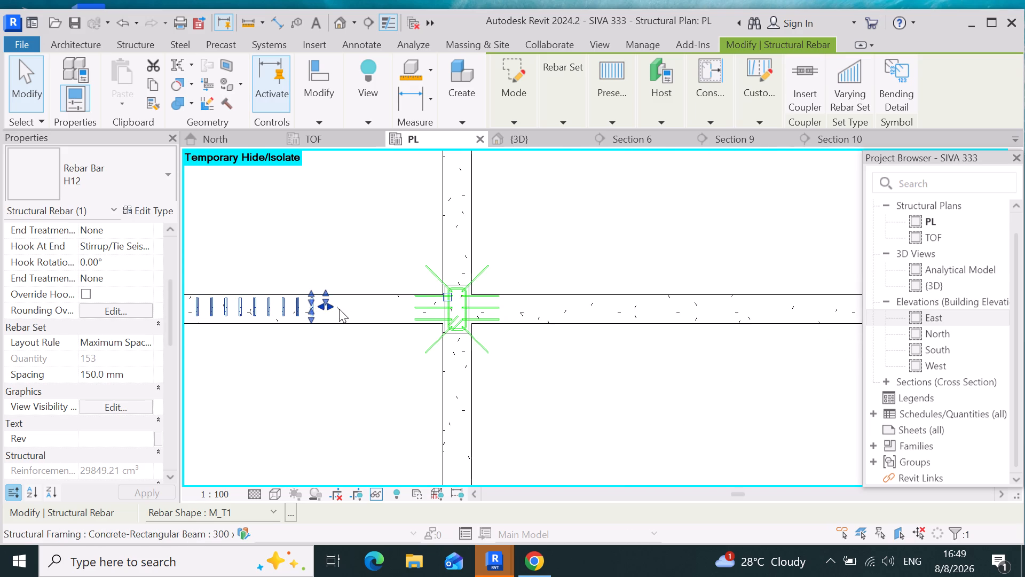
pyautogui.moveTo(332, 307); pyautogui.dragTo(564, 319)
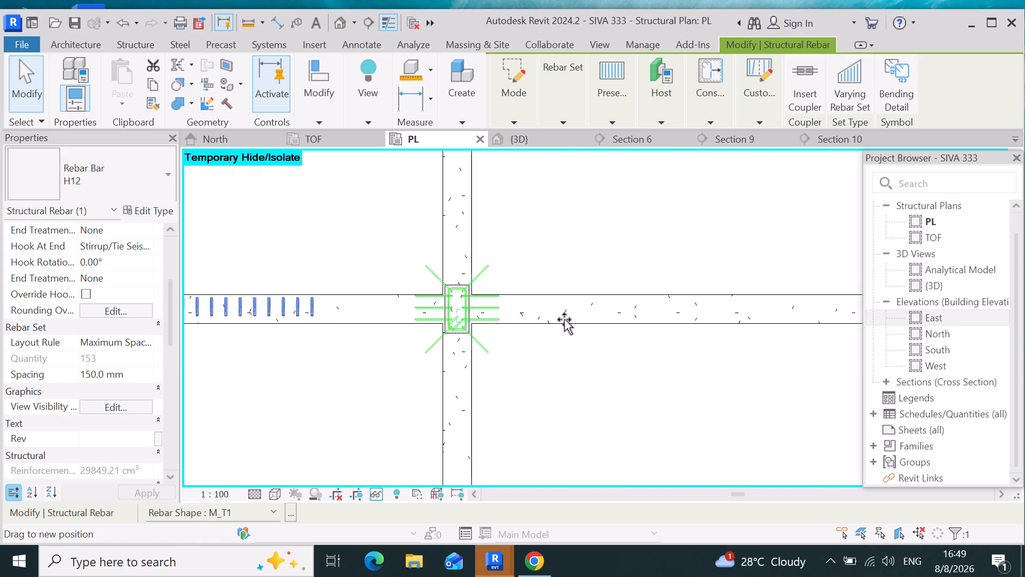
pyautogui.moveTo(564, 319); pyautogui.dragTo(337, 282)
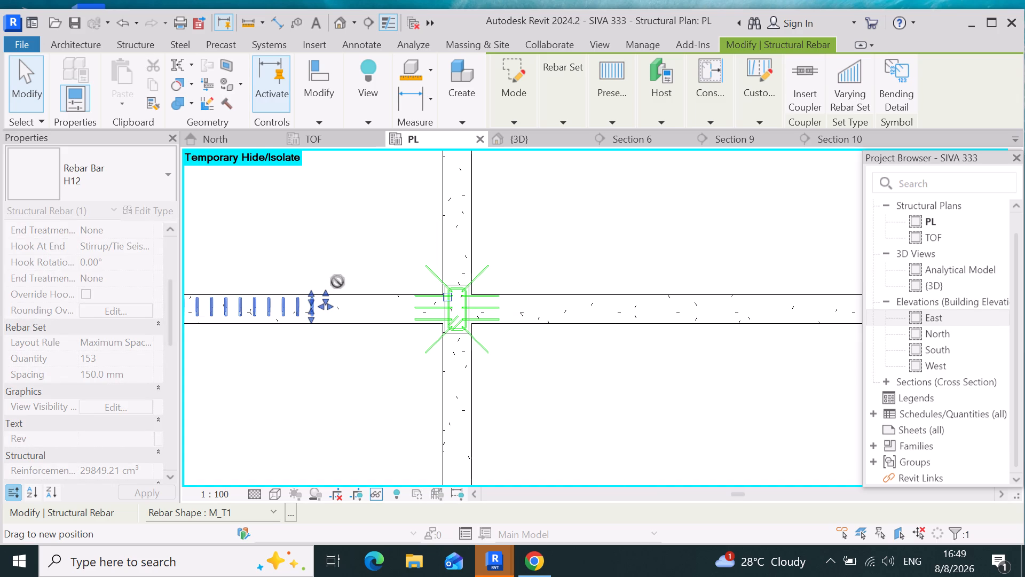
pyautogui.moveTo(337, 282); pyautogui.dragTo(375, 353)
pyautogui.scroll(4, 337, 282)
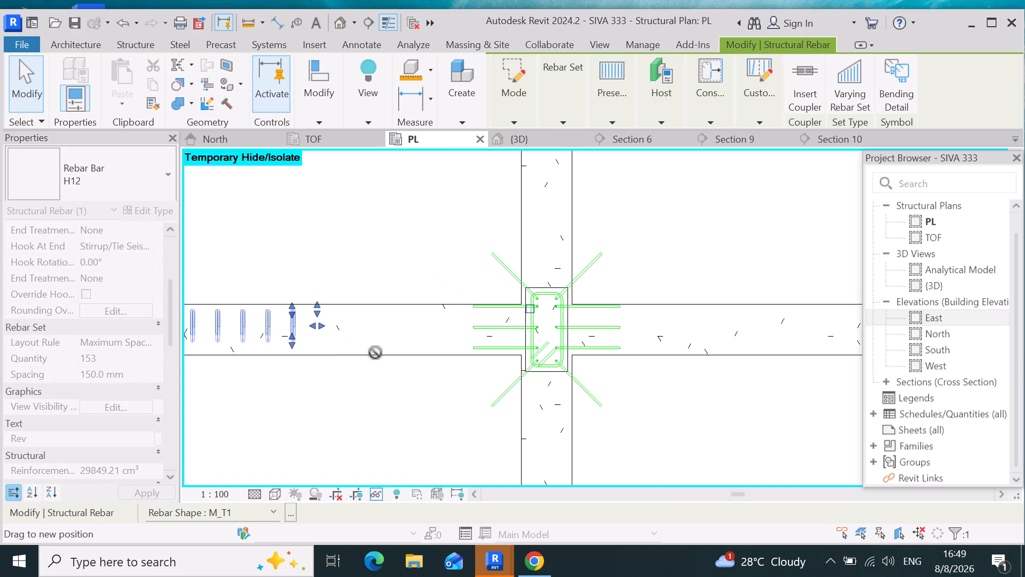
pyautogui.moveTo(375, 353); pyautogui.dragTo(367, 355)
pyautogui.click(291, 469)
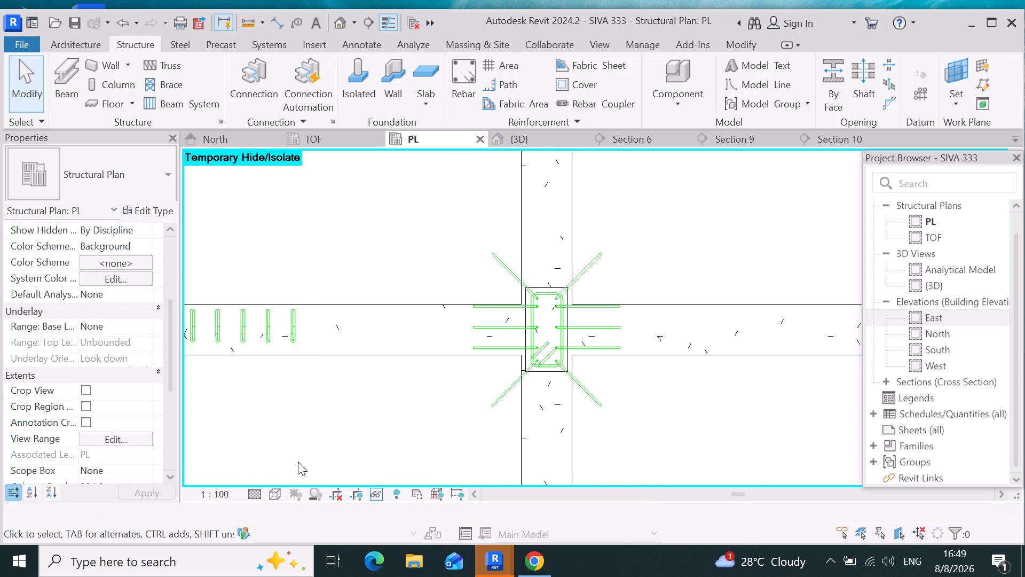
# Reselect the M_T1 stirrup set and extend it just past the column at the end of the fourth bay, keeping 150 mm spacing.
pyautogui.scroll(4, 307, 339)
pyautogui.click(283, 331)
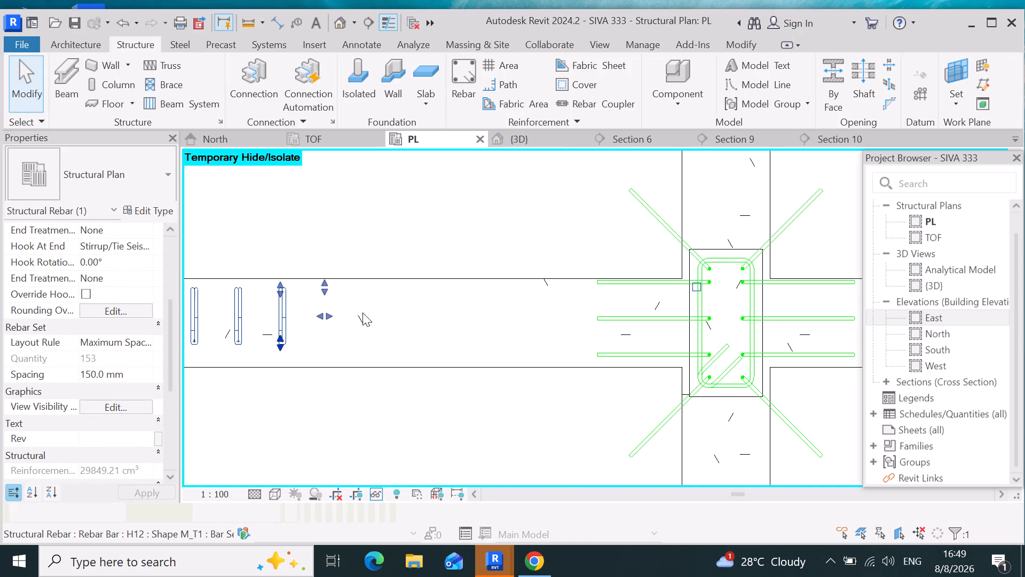
pyautogui.moveTo(329, 316); pyautogui.dragTo(456, 314)
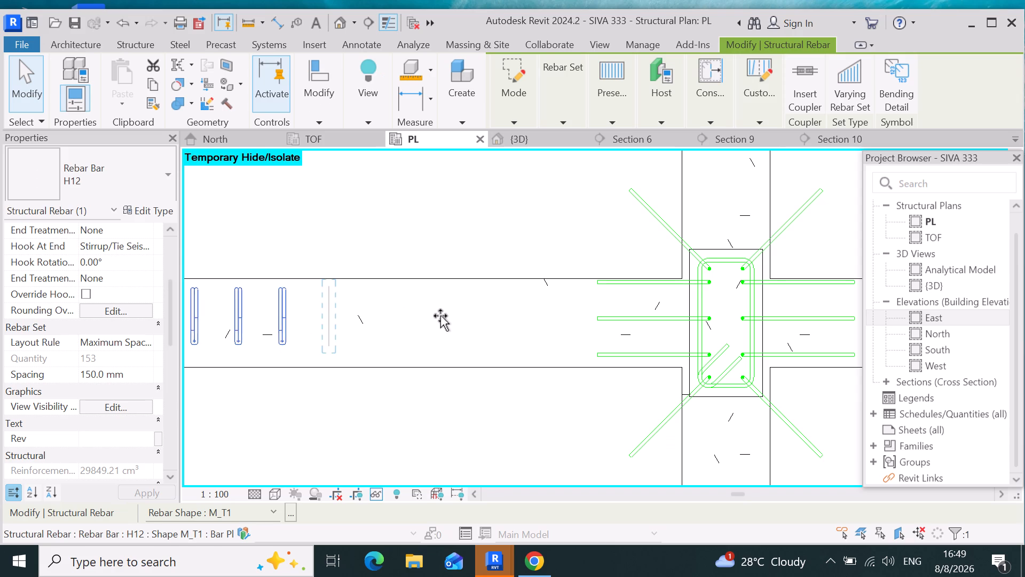
pyautogui.moveTo(448, 316); pyautogui.dragTo(629, 325)
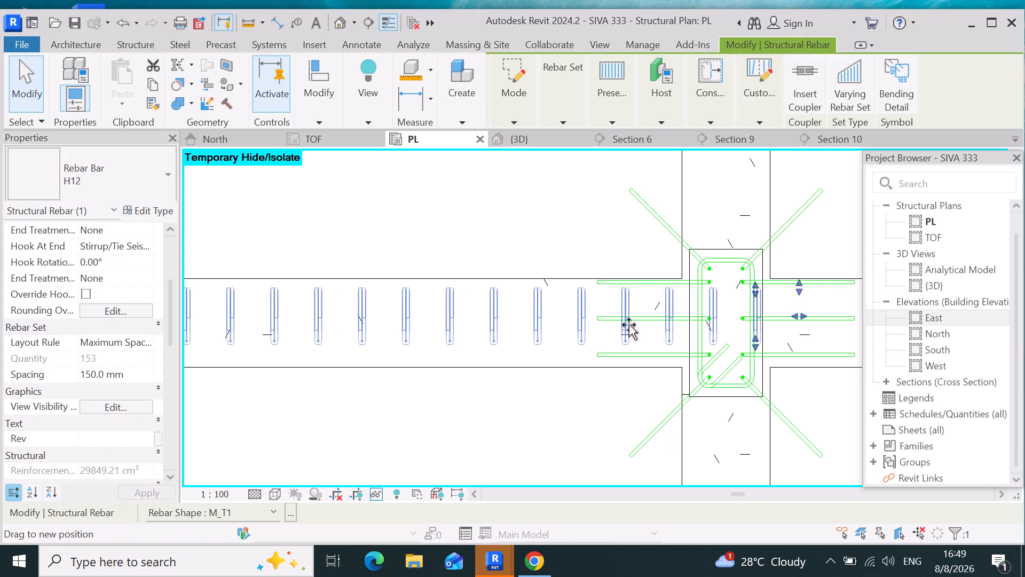
pyautogui.moveTo(629, 325); pyautogui.dragTo(772, 333)
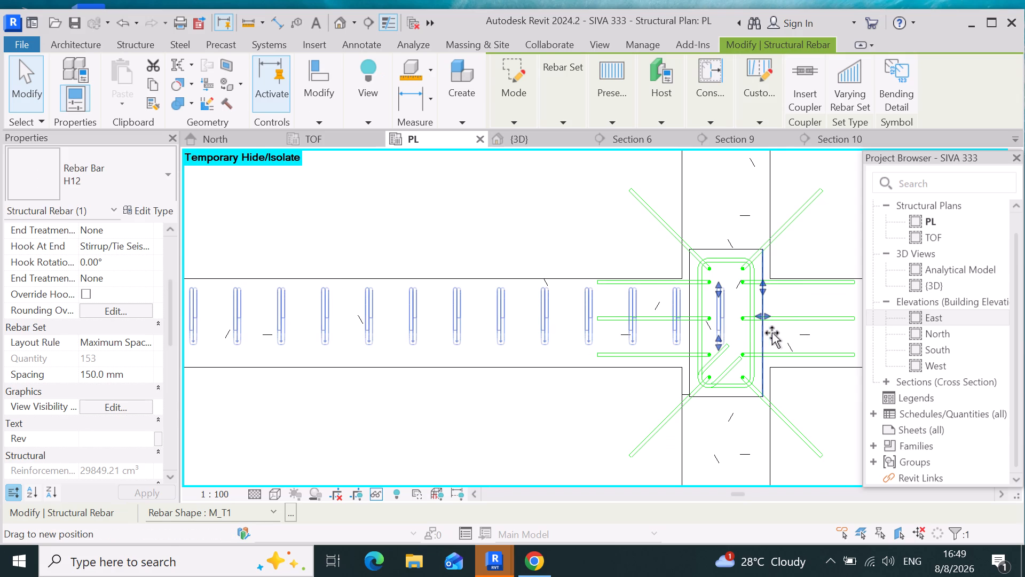
pyautogui.moveTo(772, 333); pyautogui.dragTo(819, 329)
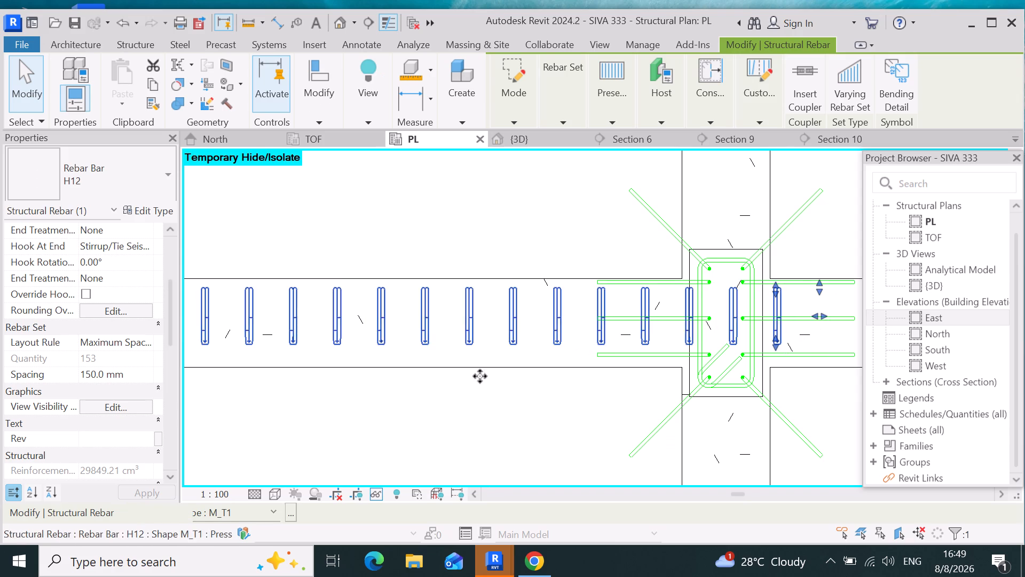
# Extend the M_T1 stirrup set farther east to about one-sixth of the way along the fifth bay, keeping 150 mm spacing.
pyautogui.scroll(-11, 441, 355)
pyautogui.scroll(-5, 337, 393)
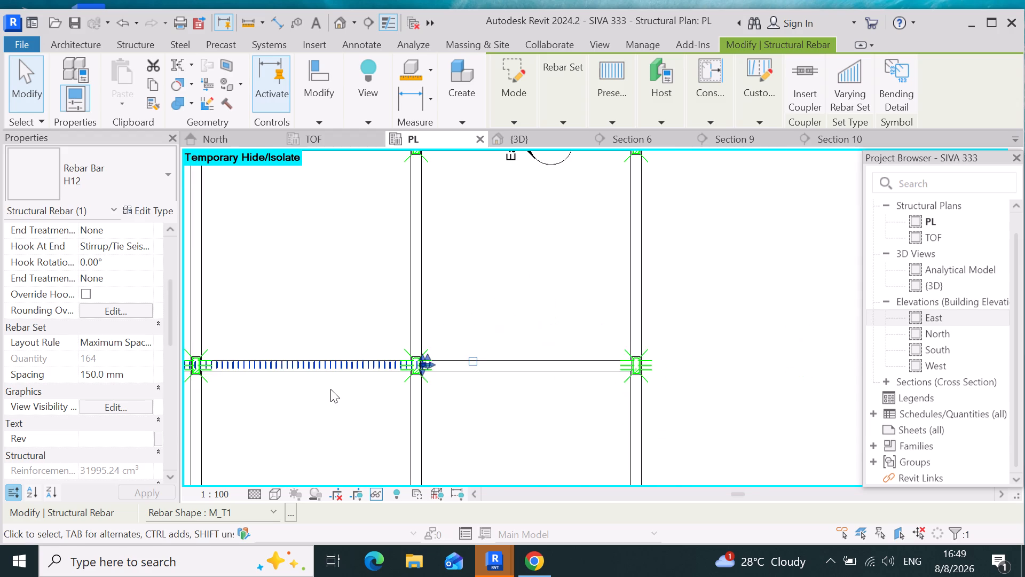
pyautogui.scroll(9, 438, 388)
pyautogui.scroll(2, 377, 292)
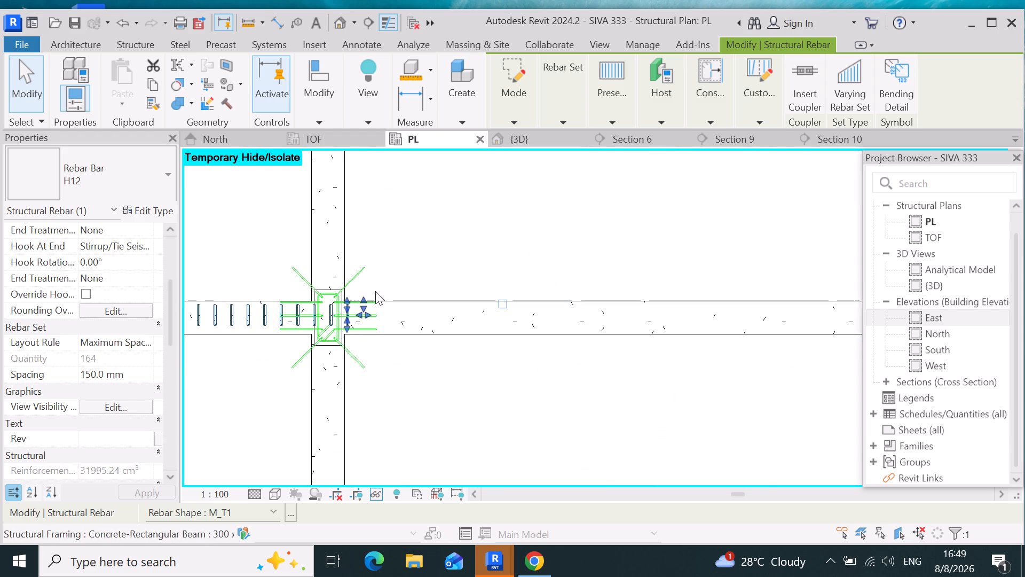
pyautogui.scroll(10, 375, 291)
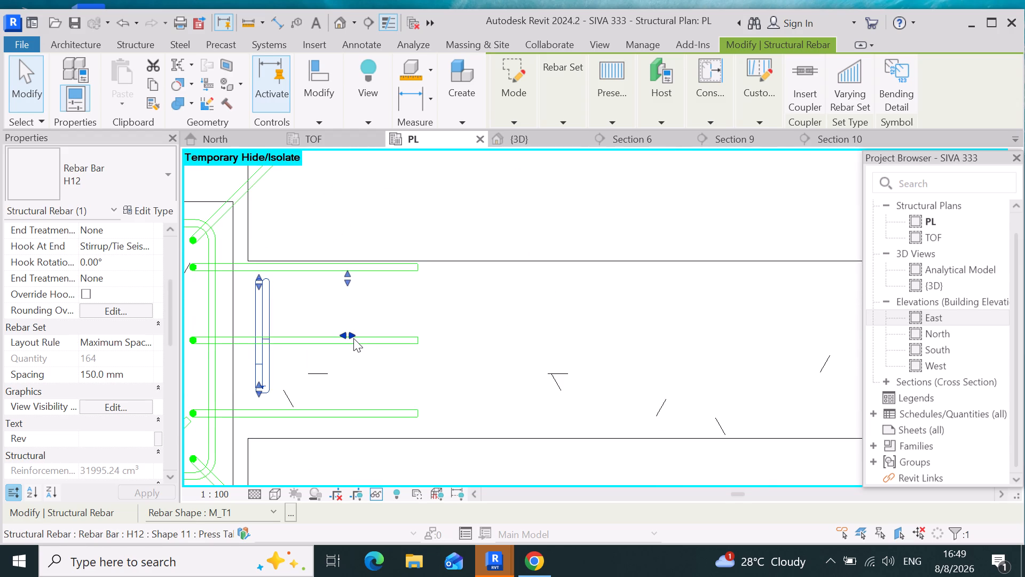
pyautogui.moveTo(353, 337); pyautogui.dragTo(809, 367)
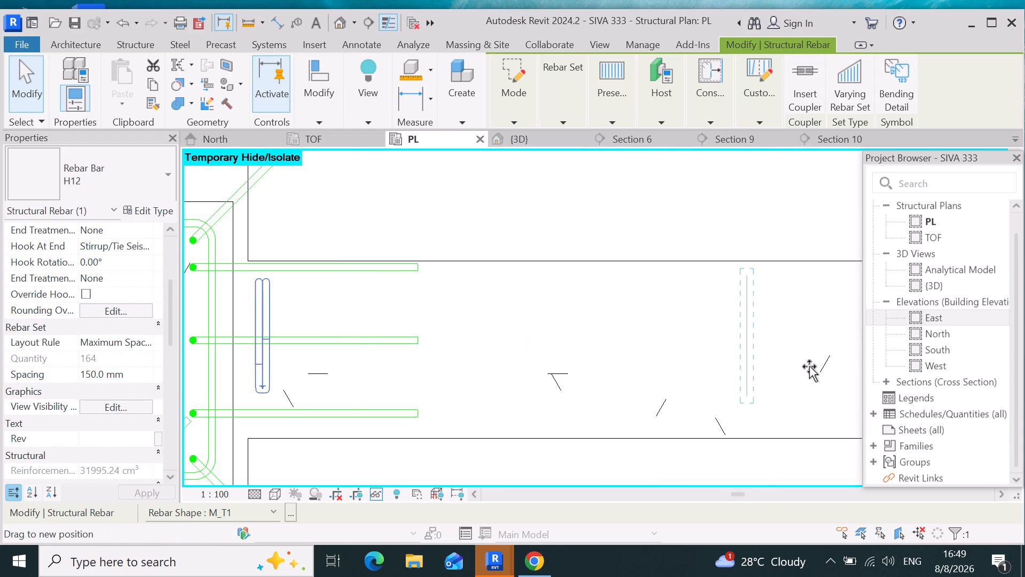
pyautogui.moveTo(809, 367); pyautogui.dragTo(806, 367)
pyautogui.scroll(-8, 471, 376)
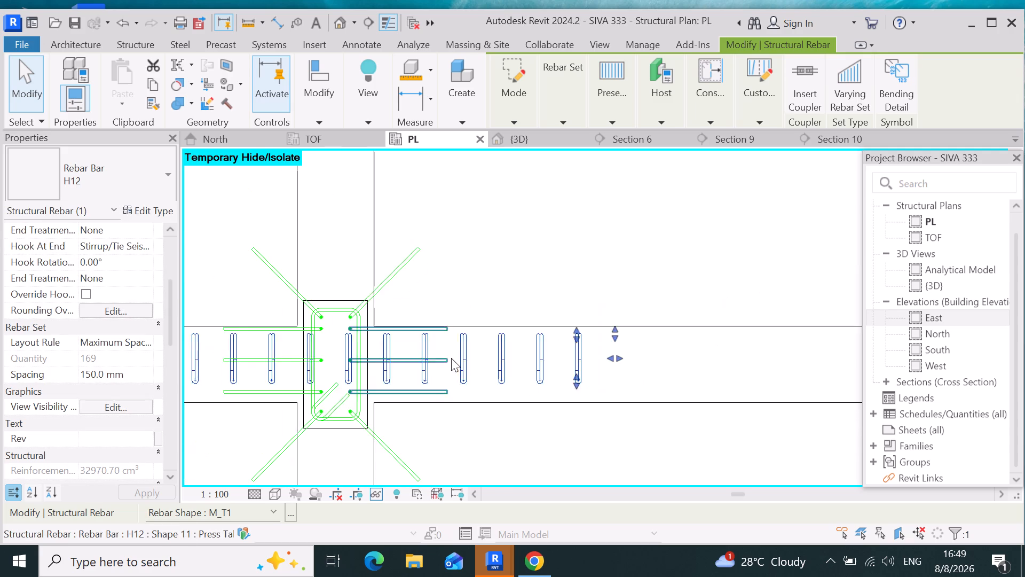
pyautogui.scroll(-4, 451, 358)
pyautogui.scroll(-7, 502, 375)
pyautogui.scroll(4, 510, 409)
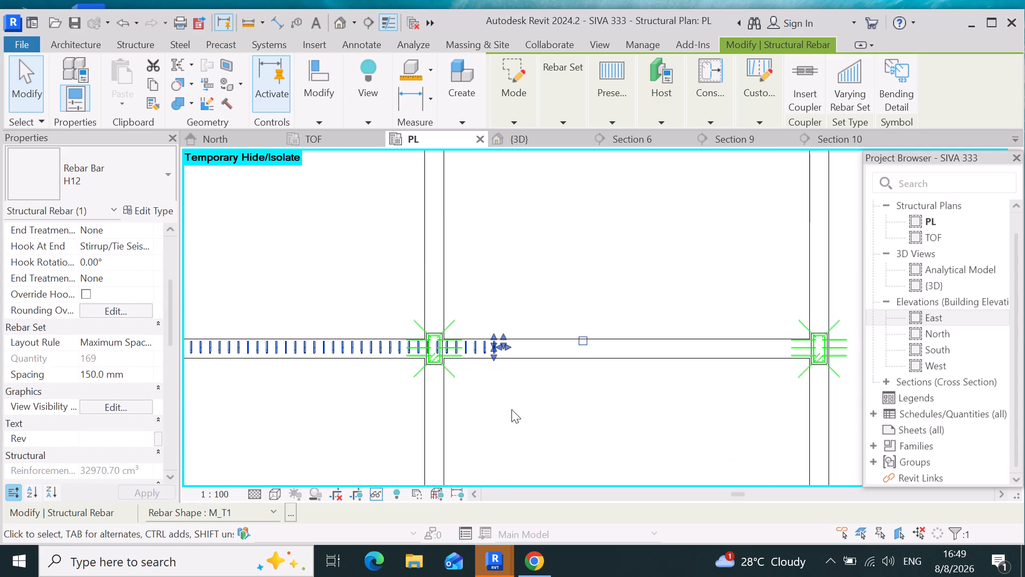
# Extend the M_T1 stirrup set east through the fifth bay to the face of the end column, keeping 150 mm spacing.
pyautogui.scroll(4, 502, 339)
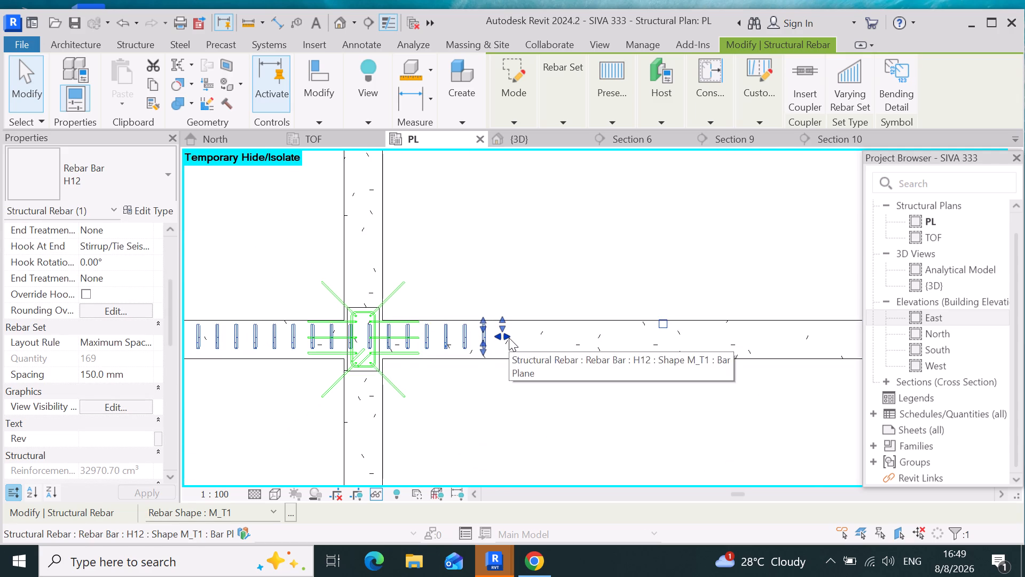
pyautogui.moveTo(509, 337); pyautogui.dragTo(784, 345)
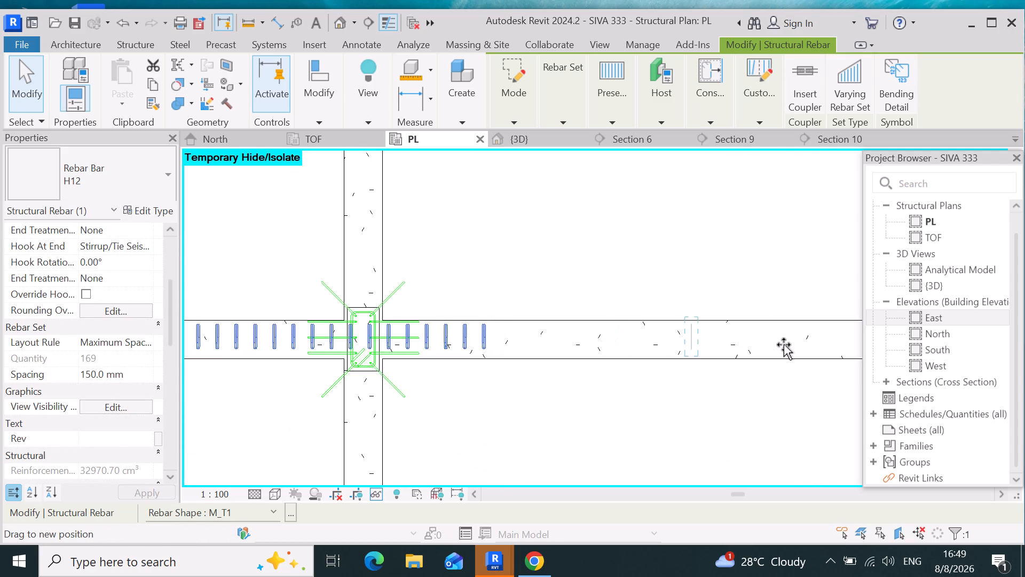
pyautogui.moveTo(784, 345); pyautogui.dragTo(850, 347)
pyautogui.scroll(-10, 413, 428)
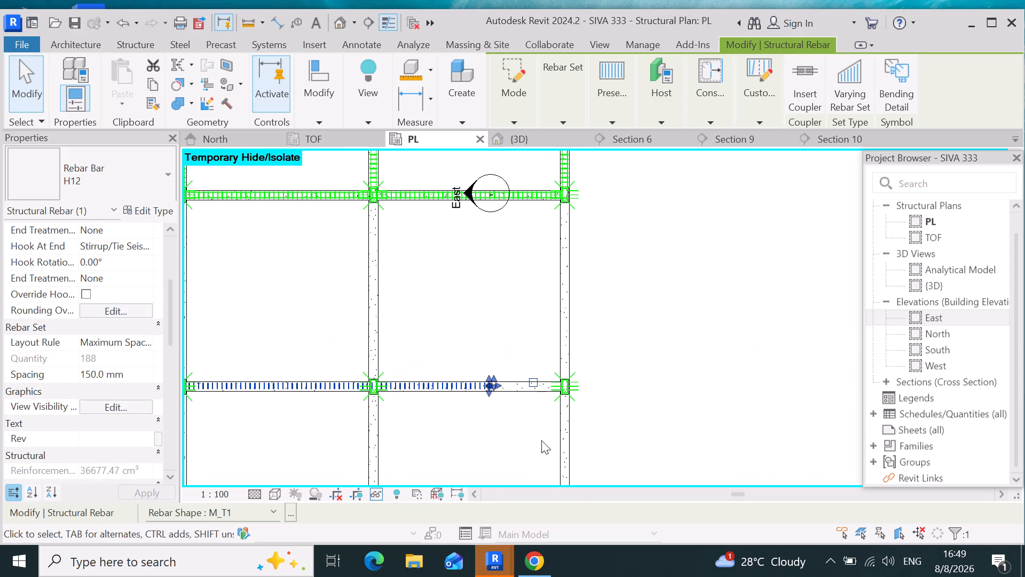
pyautogui.scroll(11, 497, 401)
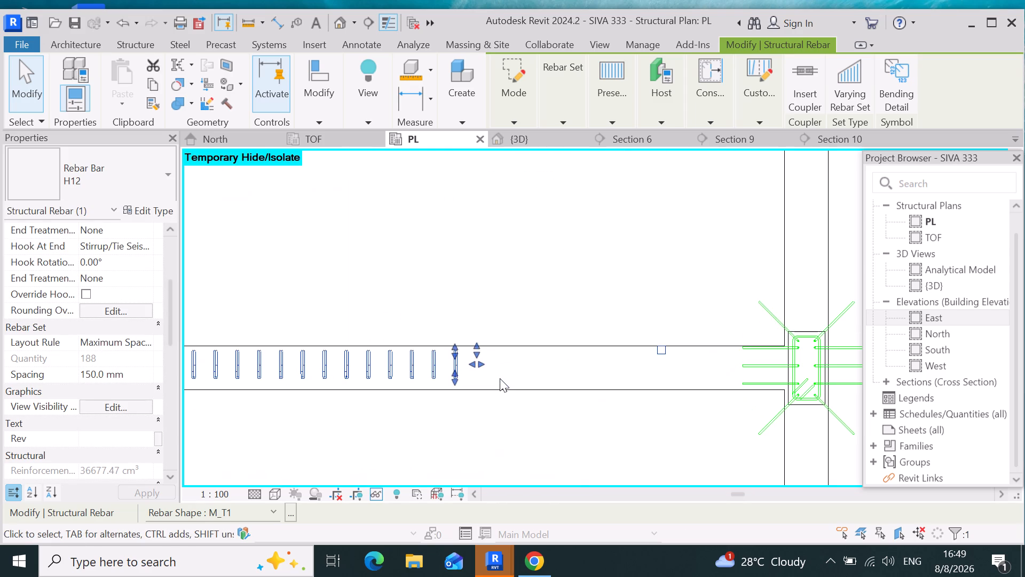
pyautogui.moveTo(482, 363); pyautogui.dragTo(773, 373)
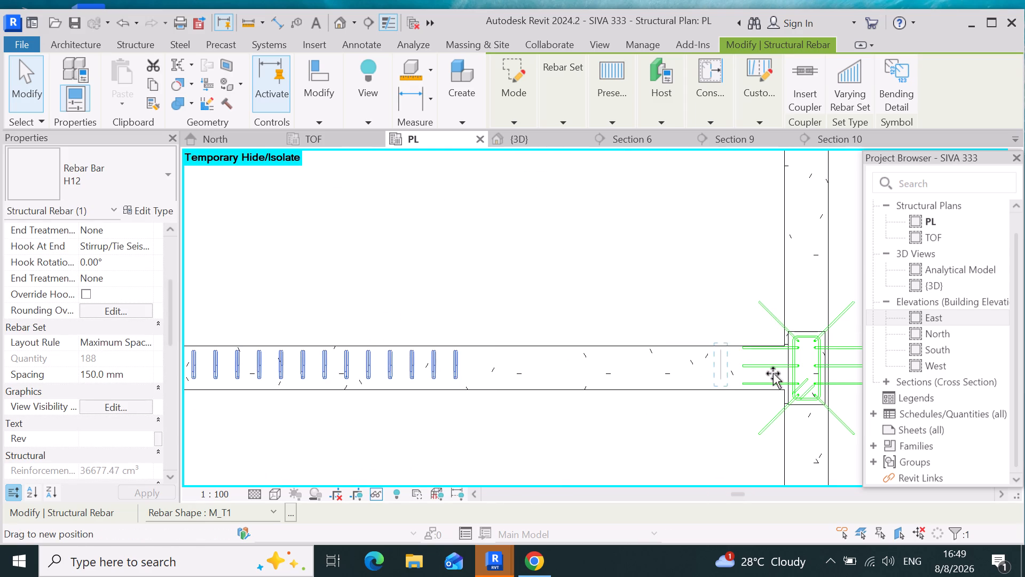
pyautogui.moveTo(773, 373); pyautogui.dragTo(785, 374)
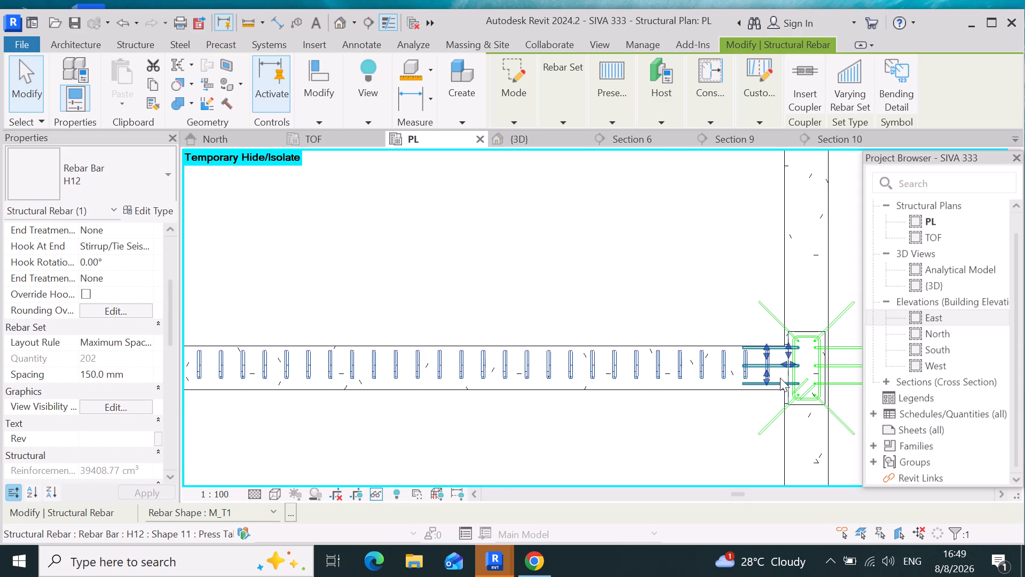
pyautogui.scroll(-19, 645, 302)
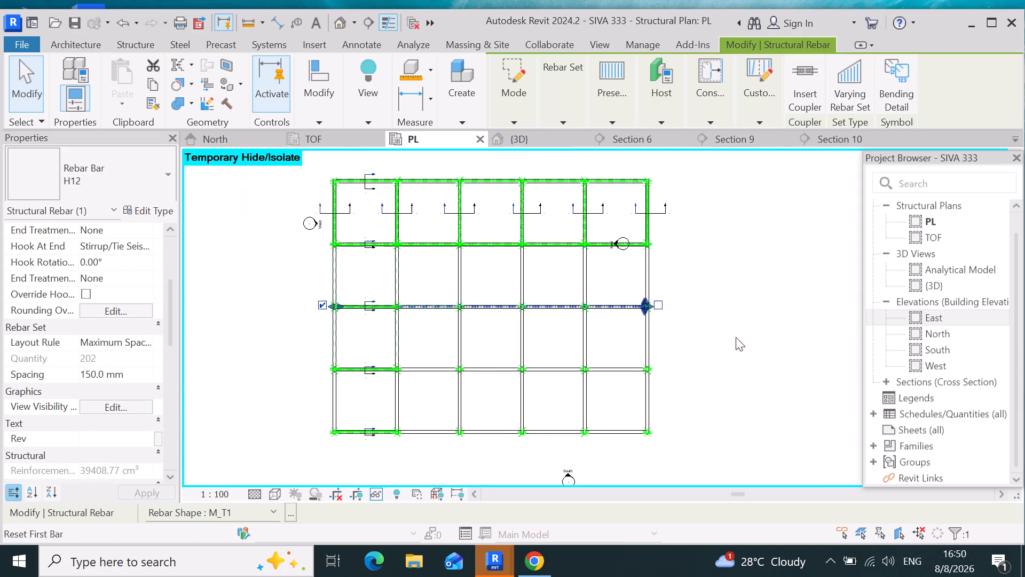
pyautogui.scroll(-4, 767, 341)
pyautogui.scroll(4, 507, 368)
pyautogui.click(372, 366)
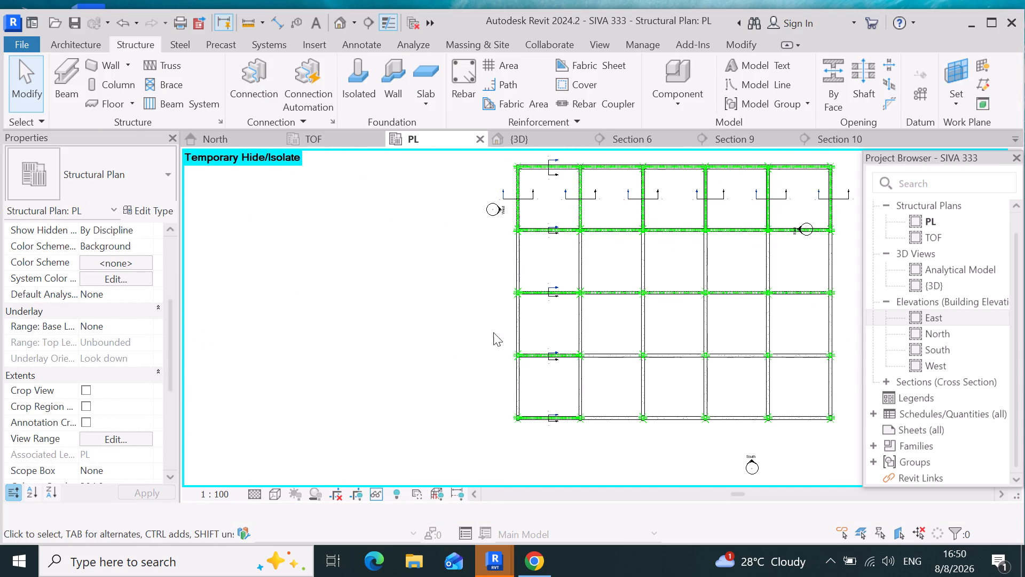
# Stretch the first bay's straight H12 longitudinal bar set on the same beam line east into the second bay, to about 7655 mm long.
pyautogui.scroll(7, 549, 265)
pyautogui.scroll(-4, 385, 378)
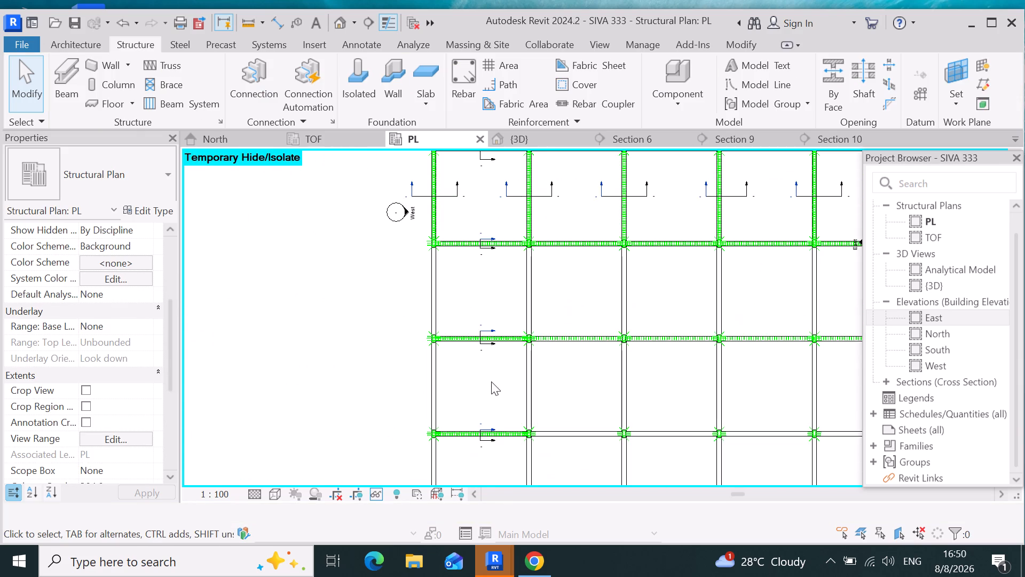
pyautogui.scroll(7, 503, 370)
pyautogui.scroll(8, 525, 288)
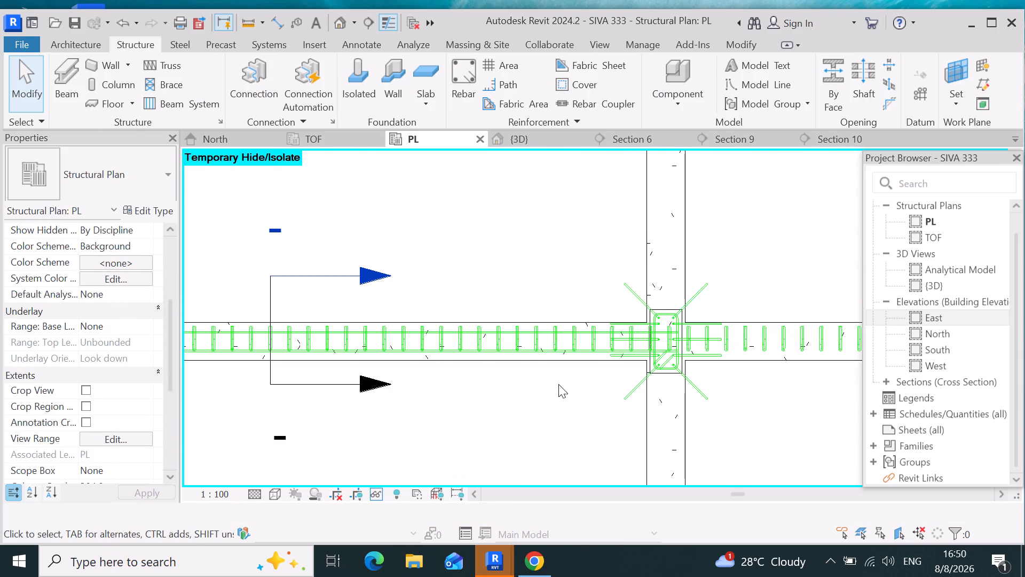
pyautogui.scroll(4, 580, 346)
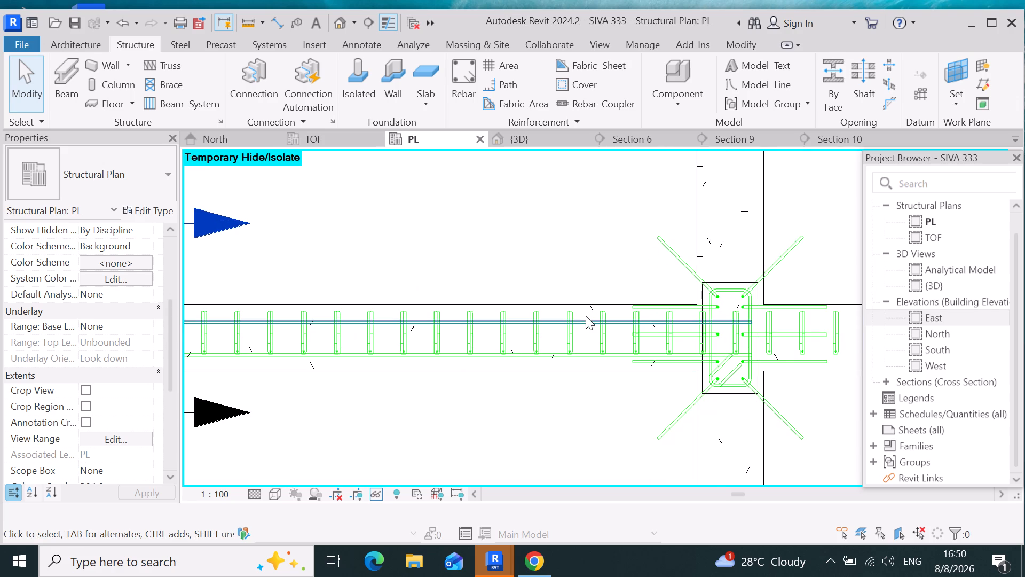
pyautogui.click(586, 316)
pyautogui.scroll(-4, 324, 410)
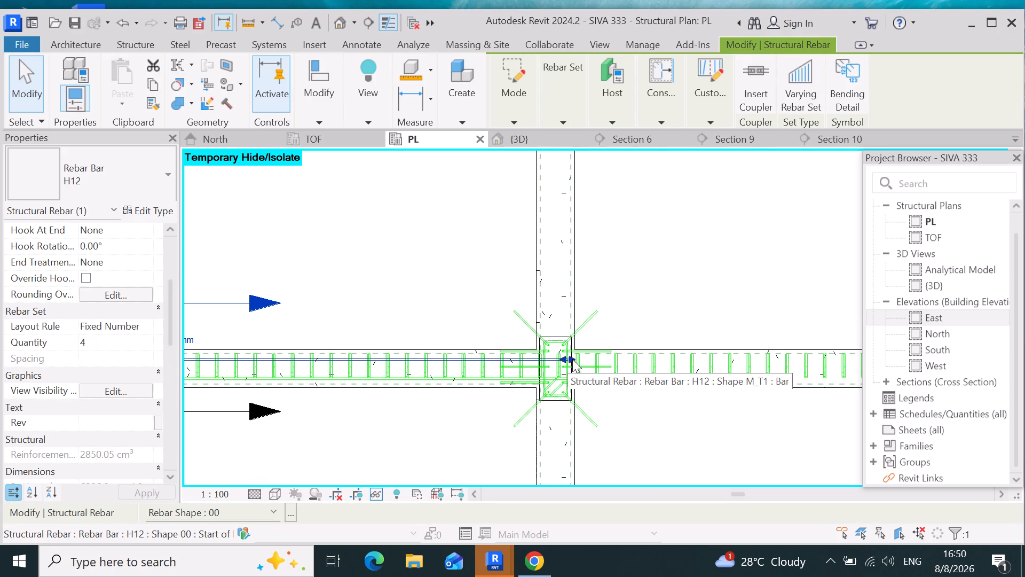
pyautogui.moveTo(572, 359); pyautogui.dragTo(742, 359)
pyautogui.scroll(-11, 742, 359)
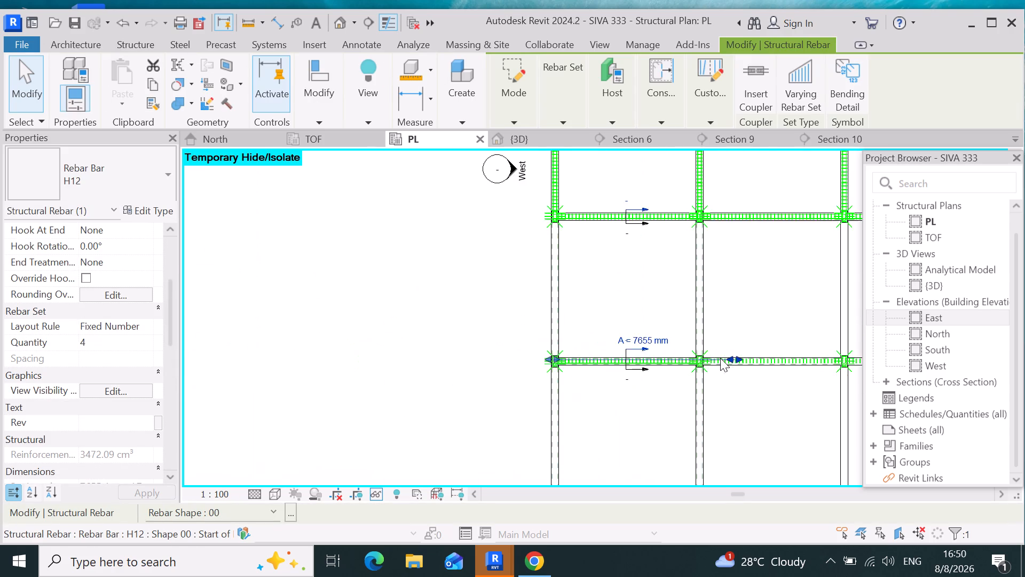
# Extend the straight H12 bar set just past the column at the second bay's east end, to about 12890 mm long.
pyautogui.scroll(-14, 720, 358)
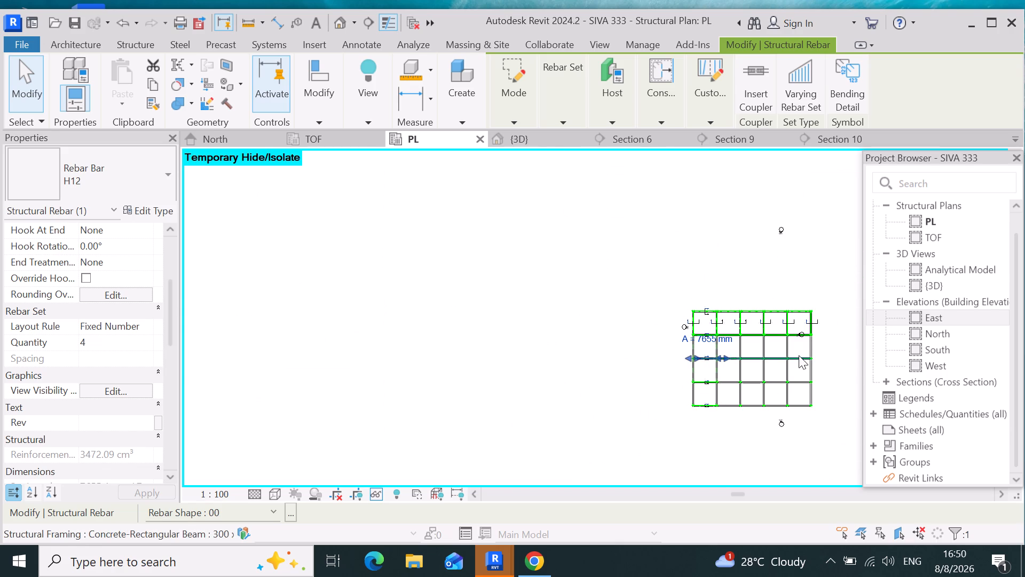
pyautogui.scroll(20, 810, 357)
pyautogui.scroll(2, 810, 357)
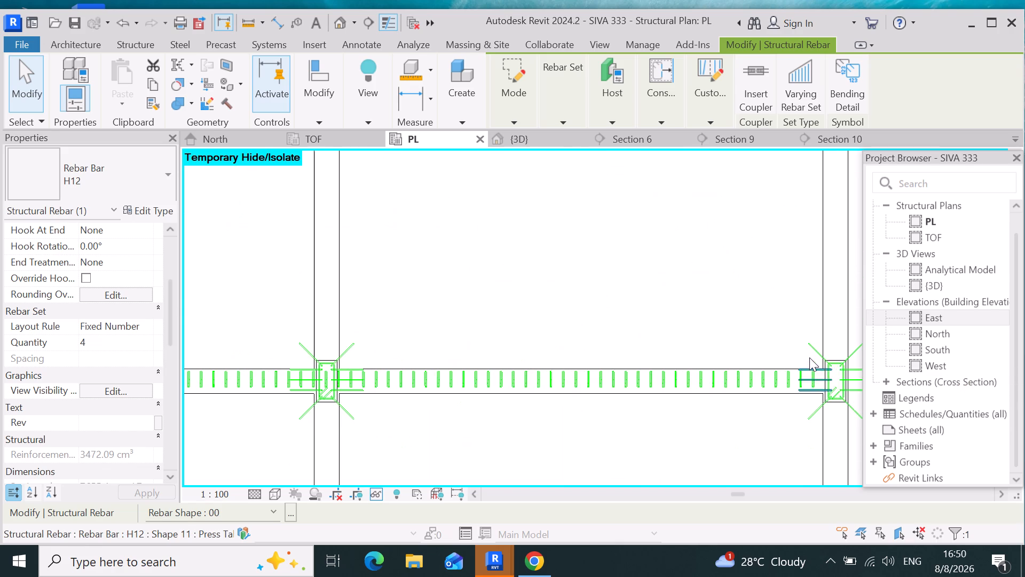
pyautogui.scroll(-11, 718, 361)
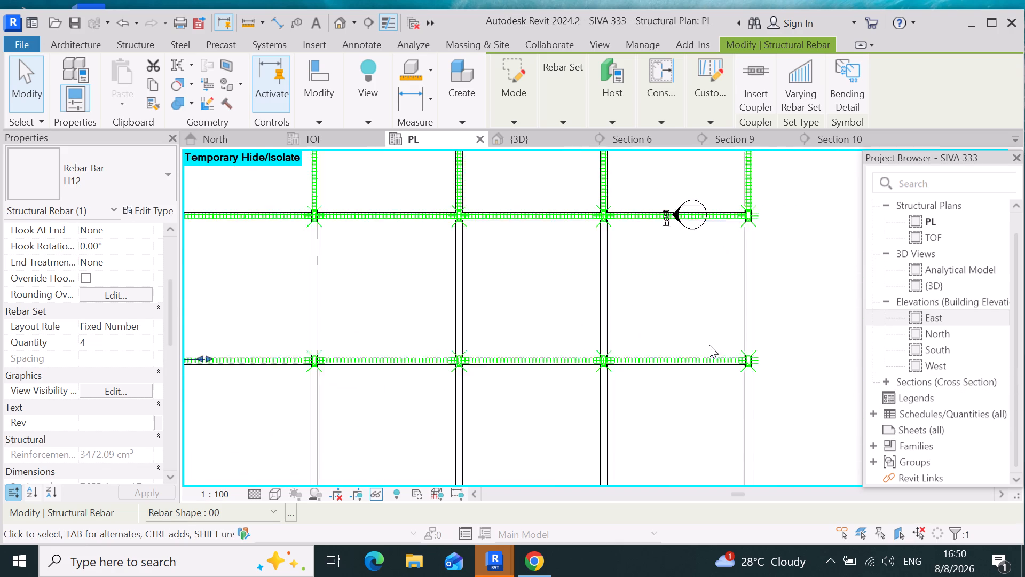
pyautogui.scroll(12, 335, 356)
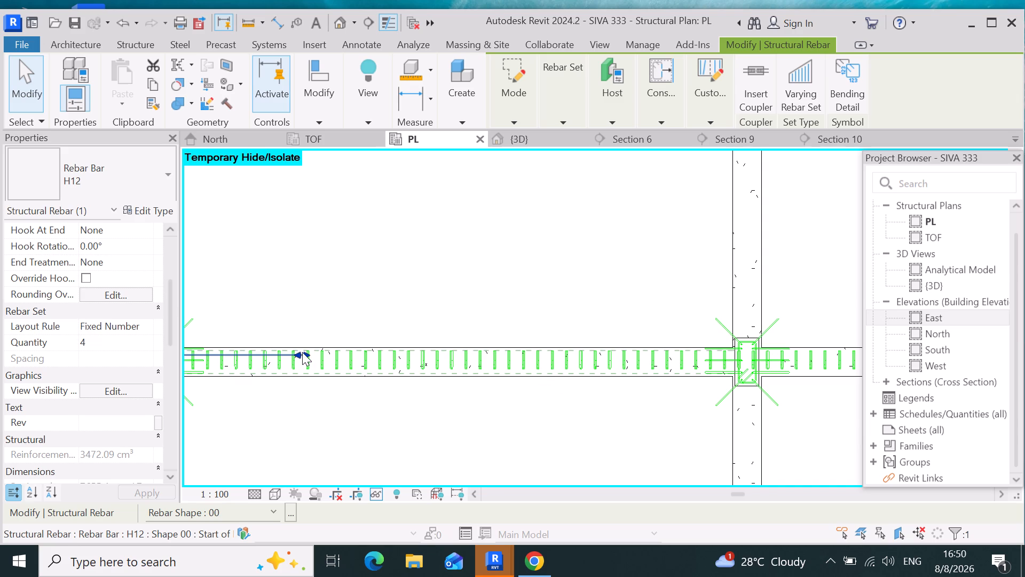
pyautogui.moveTo(303, 352); pyautogui.dragTo(805, 353)
pyautogui.scroll(-5, 474, 344)
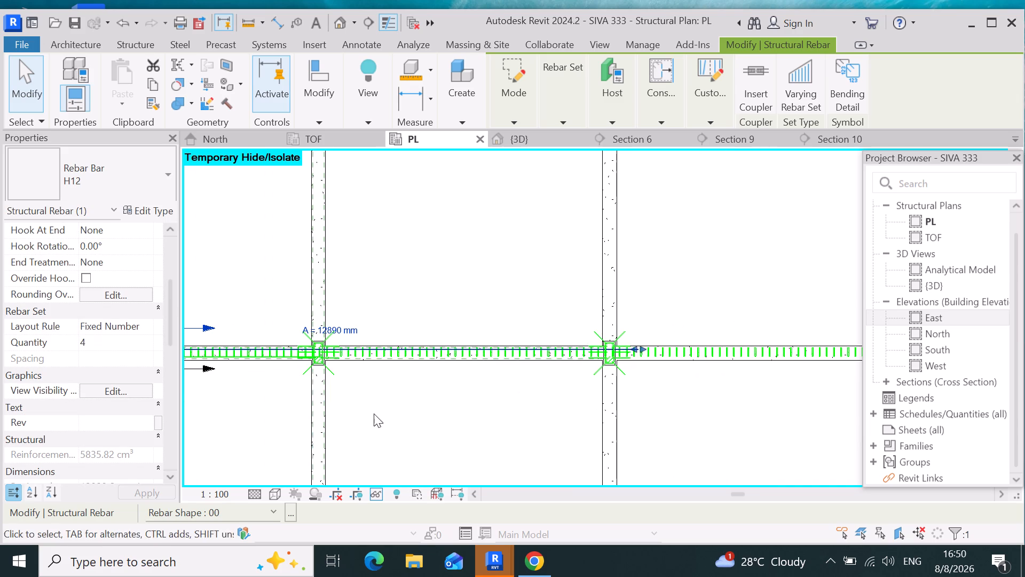
pyautogui.scroll(-8, 314, 365)
pyautogui.scroll(4, 437, 371)
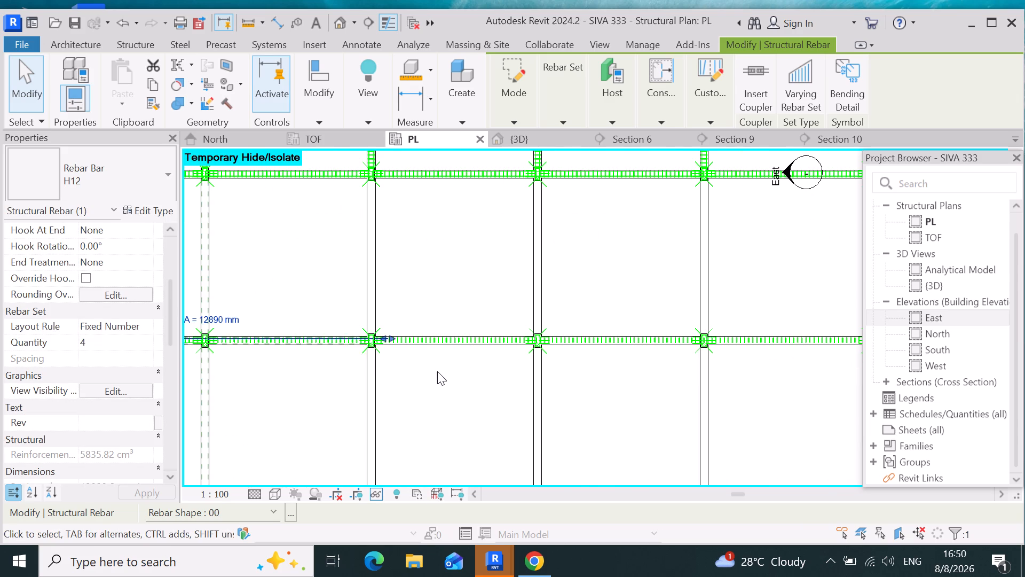
# Extend the straight H12 bar set east through the remaining bays to just short of the end column, about 30185 mm long.
pyautogui.moveTo(390, 339); pyautogui.dragTo(852, 314)
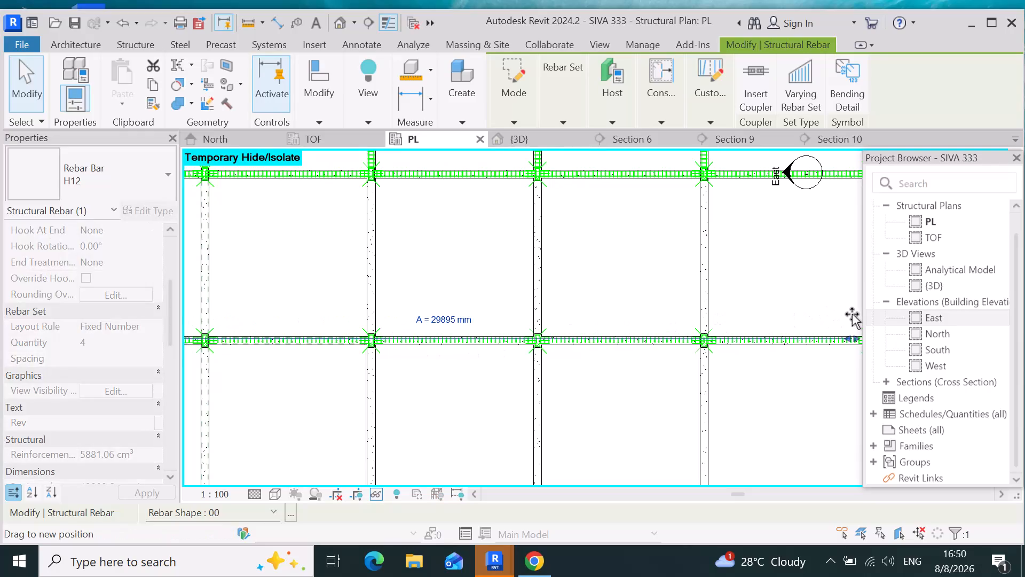
pyautogui.moveTo(852, 314); pyautogui.dragTo(851, 314)
pyautogui.scroll(-6, 470, 379)
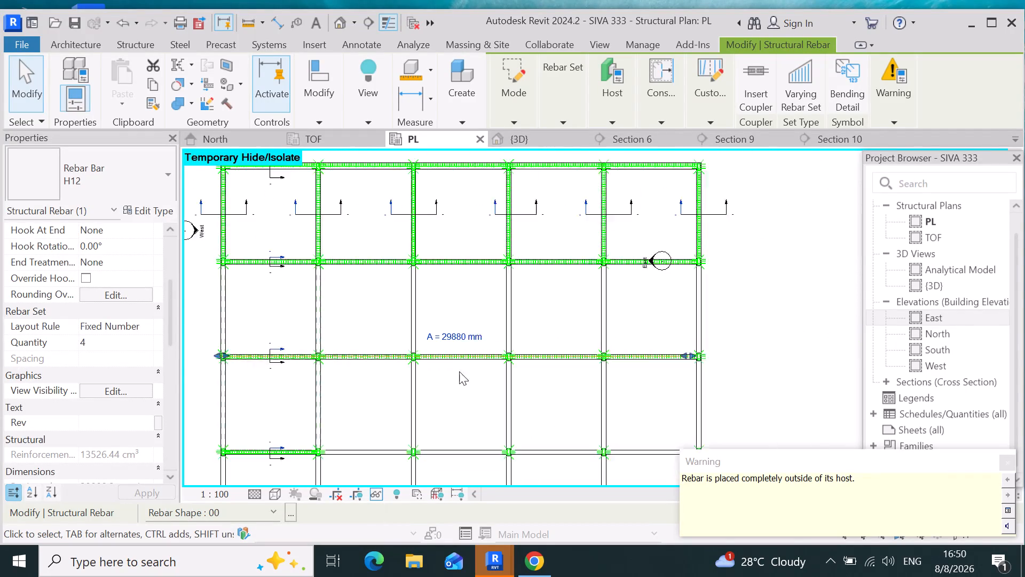
pyautogui.scroll(4, 638, 385)
pyautogui.scroll(12, 585, 308)
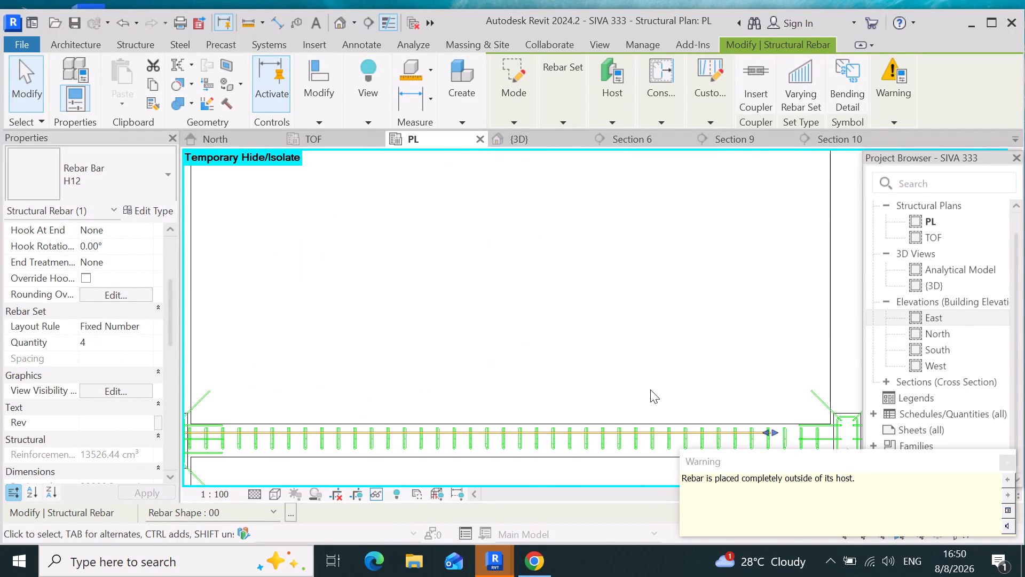
pyautogui.scroll(-4, 498, 331)
pyautogui.scroll(2, 649, 418)
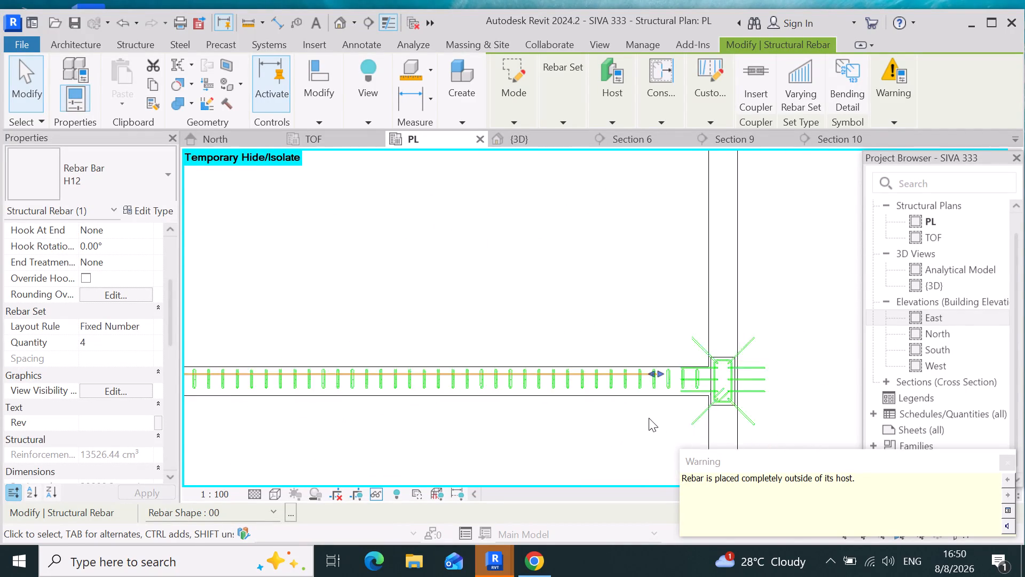
pyautogui.scroll(9, 649, 418)
pyautogui.scroll(5, 651, 340)
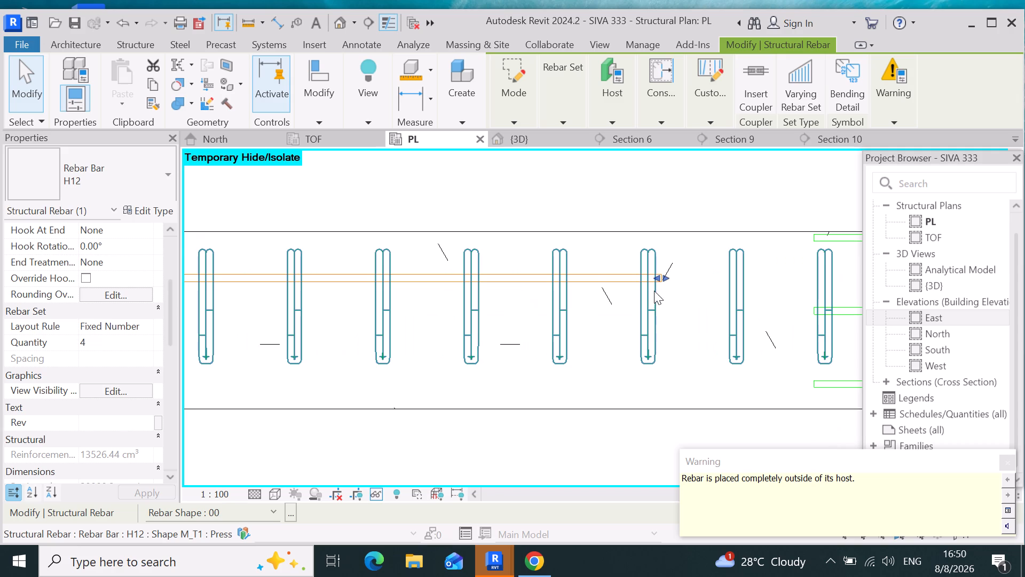
pyautogui.moveTo(666, 276); pyautogui.dragTo(814, 285)
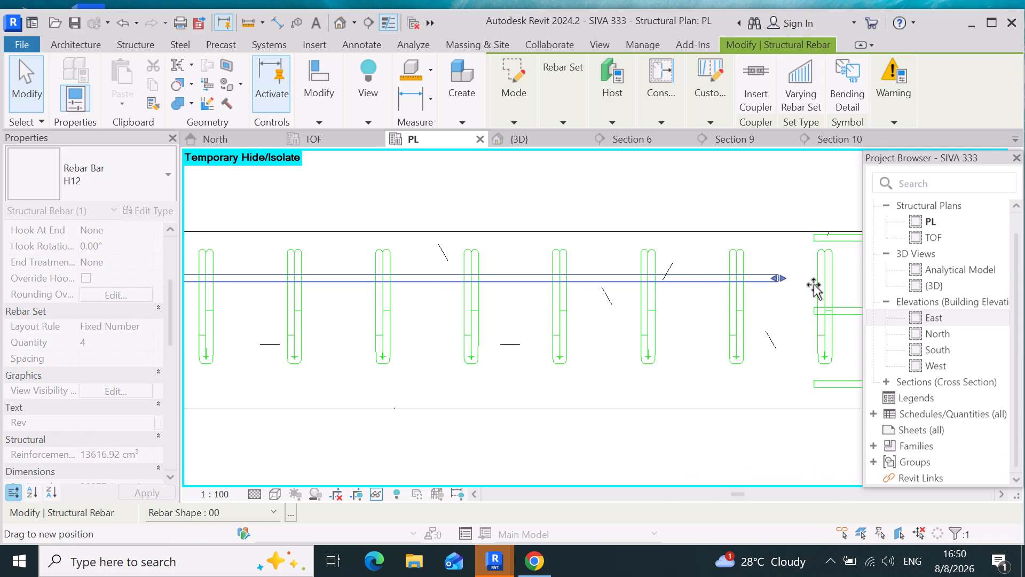
pyautogui.moveTo(814, 285); pyautogui.dragTo(844, 291)
pyautogui.scroll(-9, 594, 336)
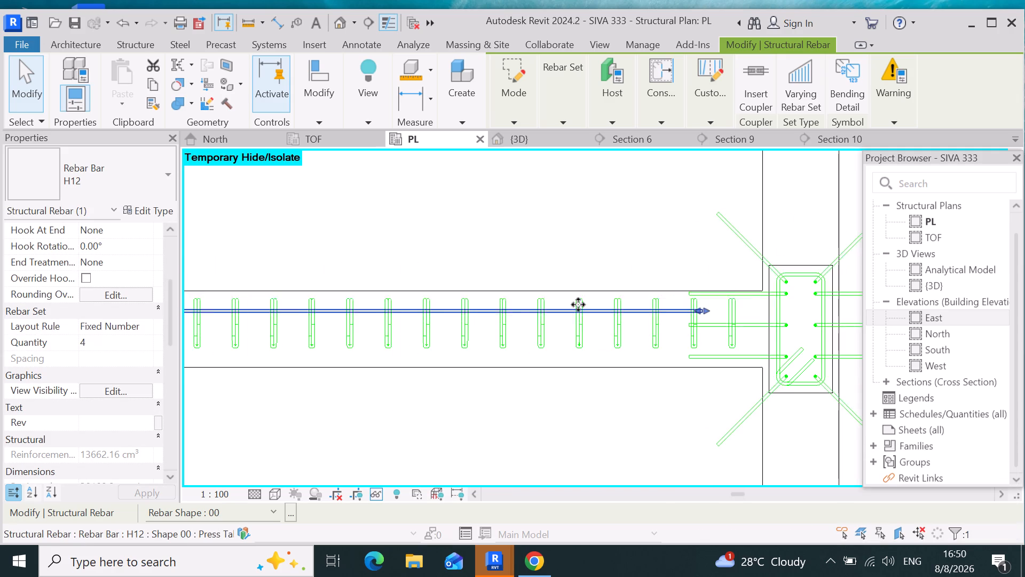
pyautogui.scroll(-2, 578, 305)
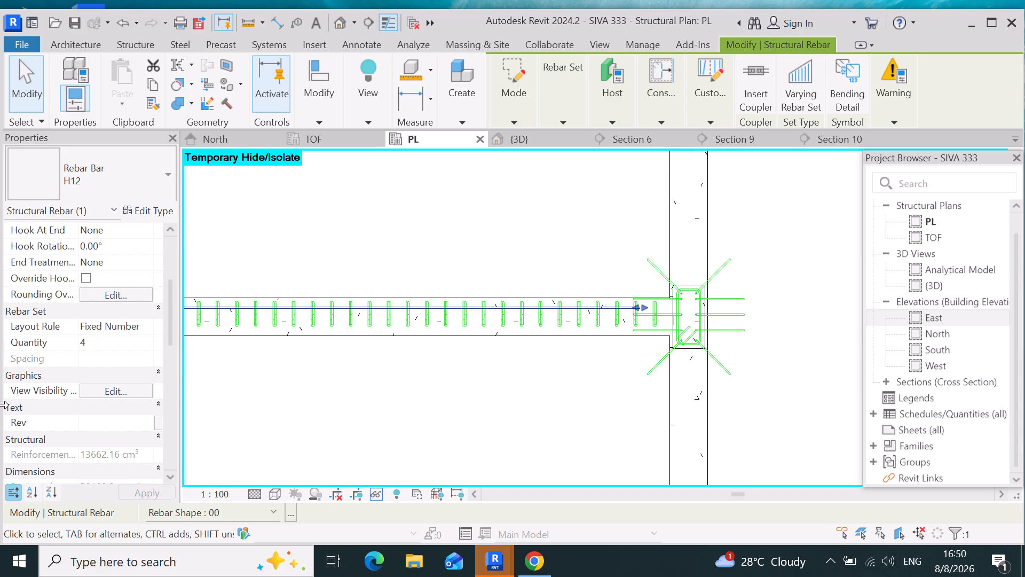
# Stretch the southern straight H12 bar set on the same beam line from the first bay into the second, to about 9865 mm long.
pyautogui.scroll(-6, 735, 303)
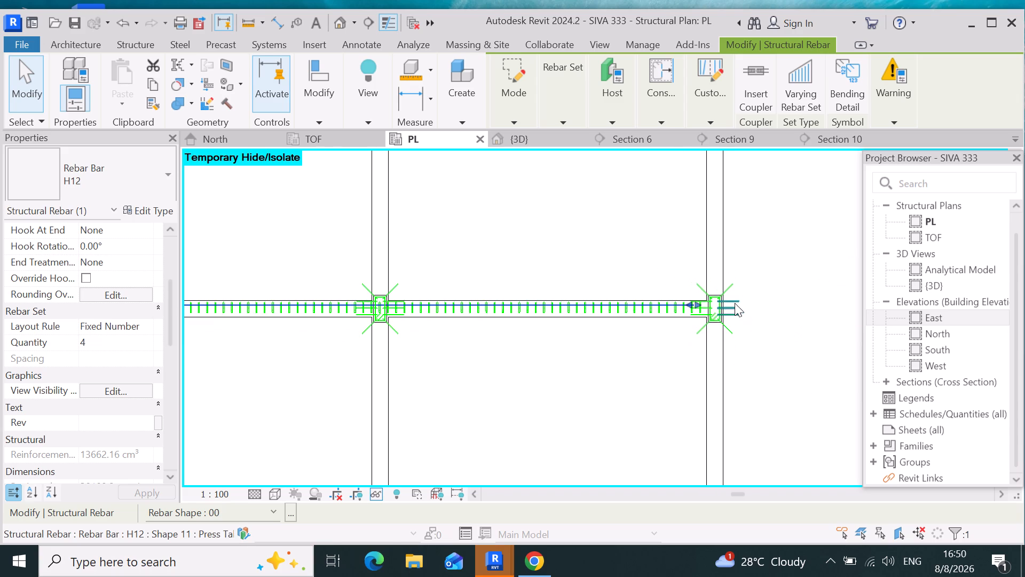
pyautogui.scroll(-11, 722, 304)
pyautogui.scroll(3, 405, 302)
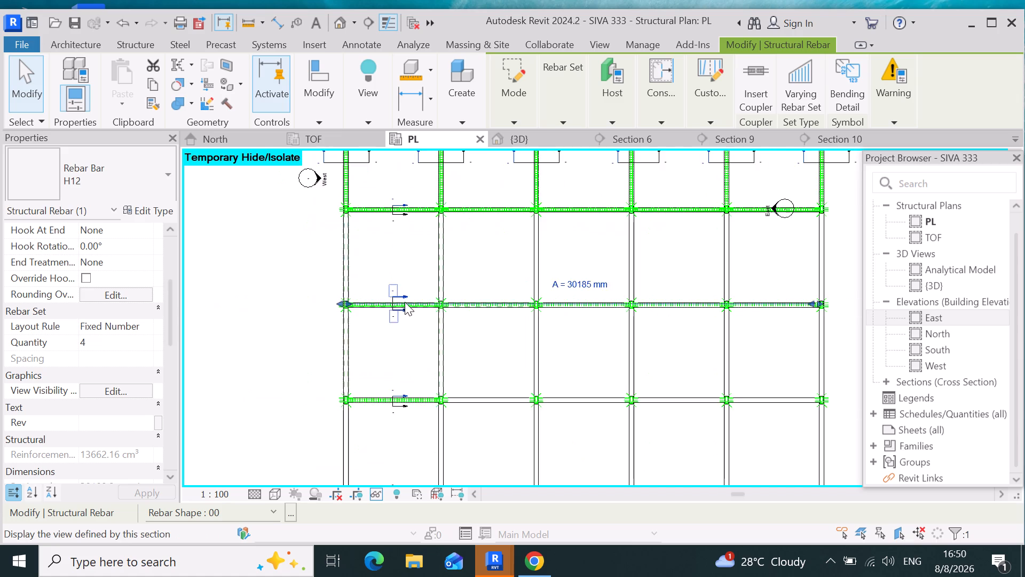
pyautogui.scroll(15, 405, 302)
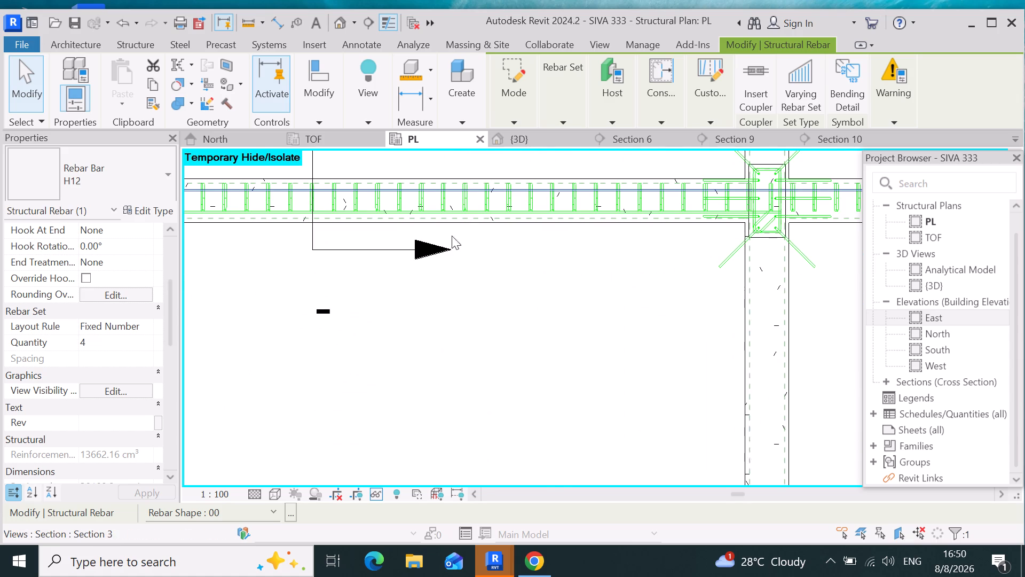
pyautogui.click(476, 207)
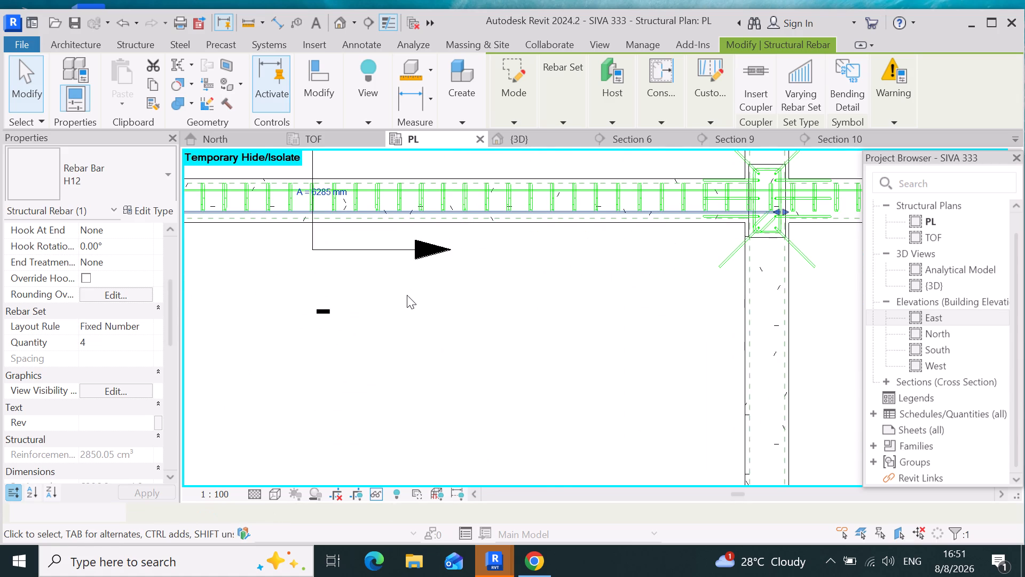
pyautogui.scroll(-5, 407, 295)
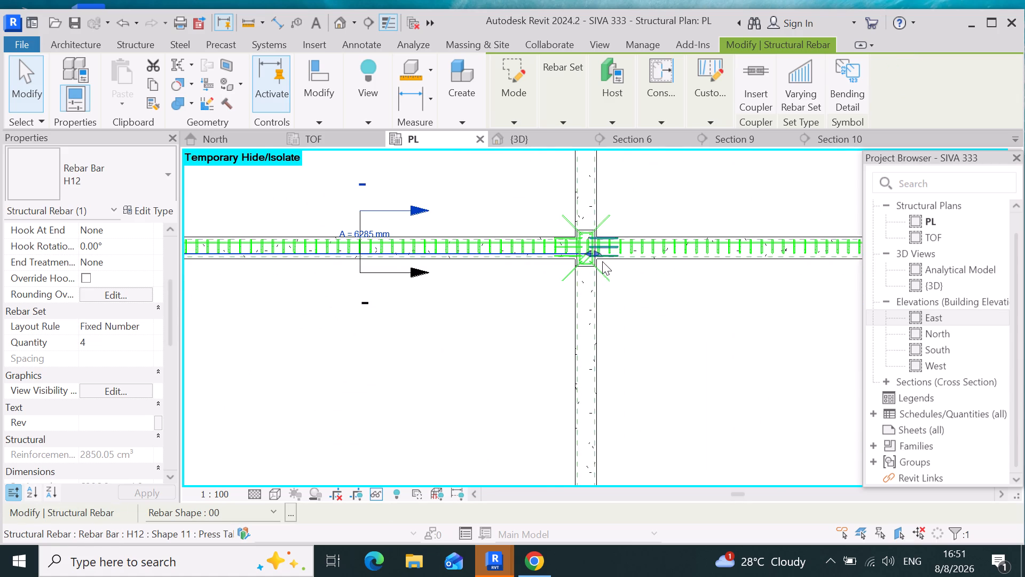
pyautogui.moveTo(597, 253); pyautogui.dragTo(784, 279)
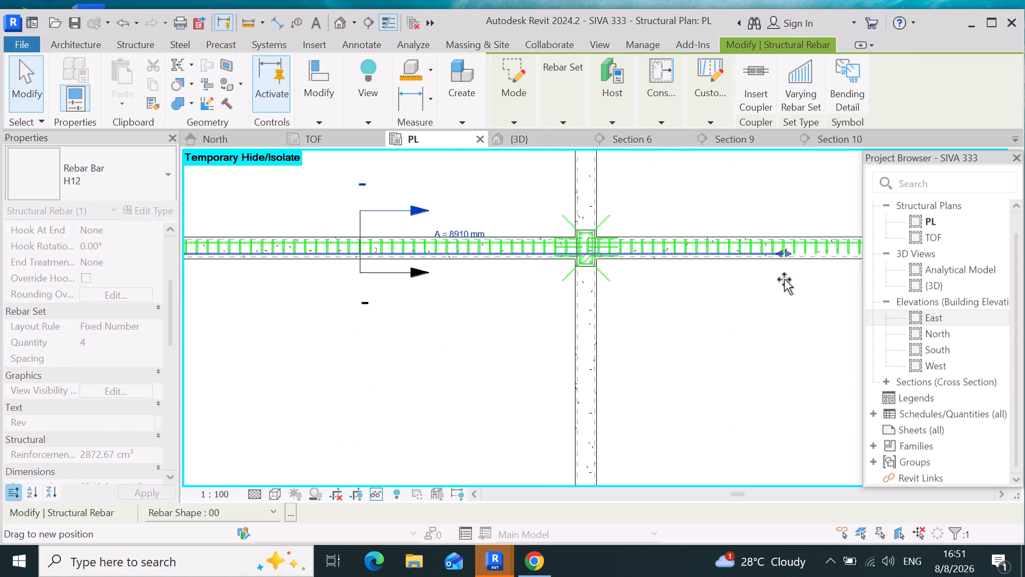
pyautogui.moveTo(784, 279); pyautogui.dragTo(784, 279)
pyautogui.scroll(-12, 784, 279)
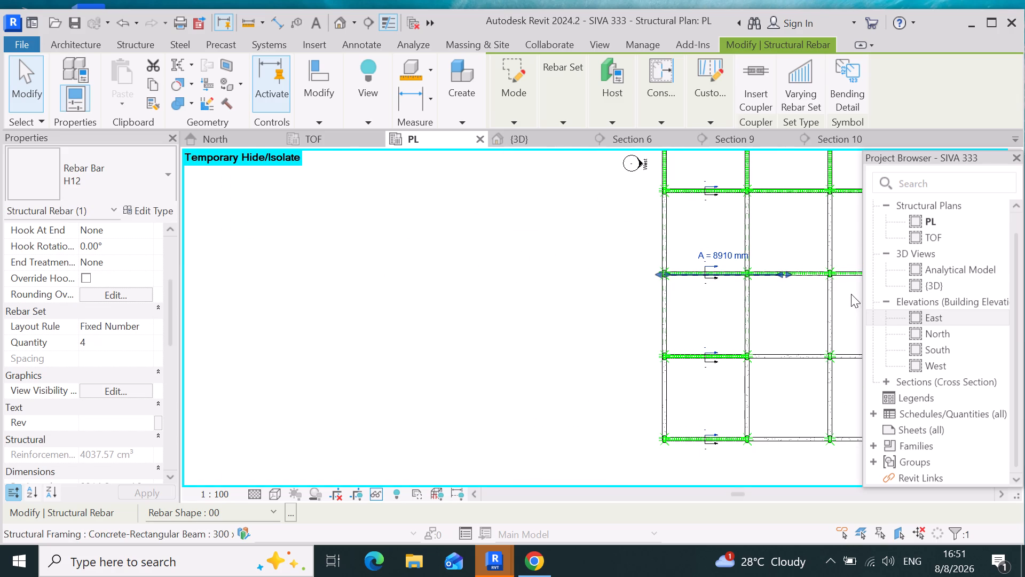
pyautogui.scroll(12, 815, 270)
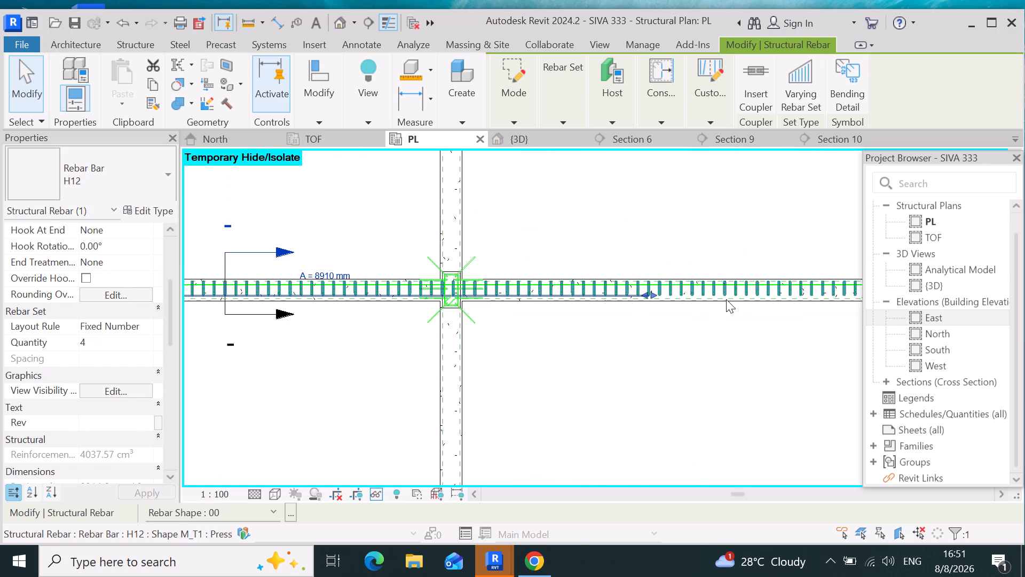
pyautogui.scroll(11, 692, 301)
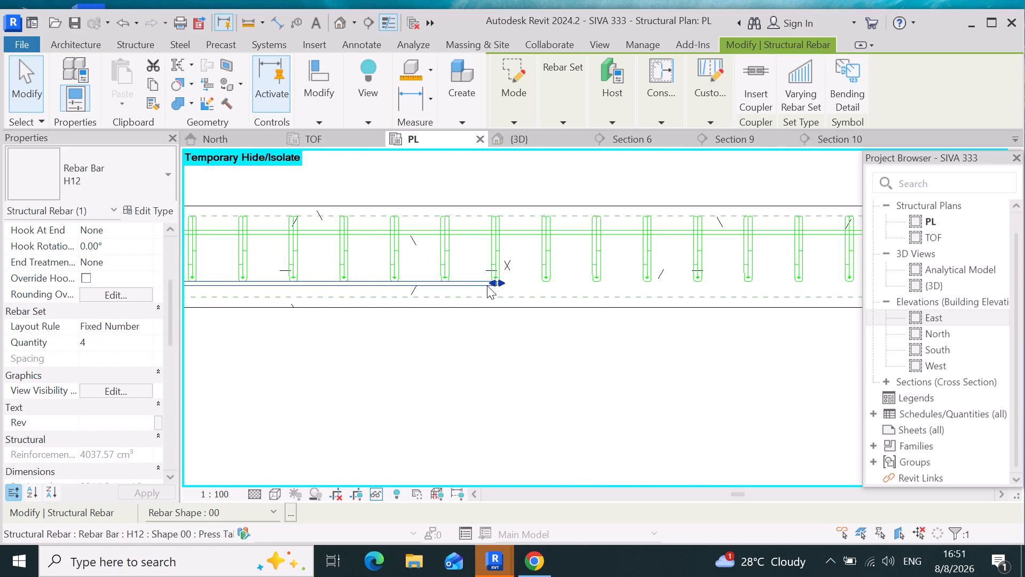
pyautogui.moveTo(500, 283); pyautogui.dragTo(818, 288)
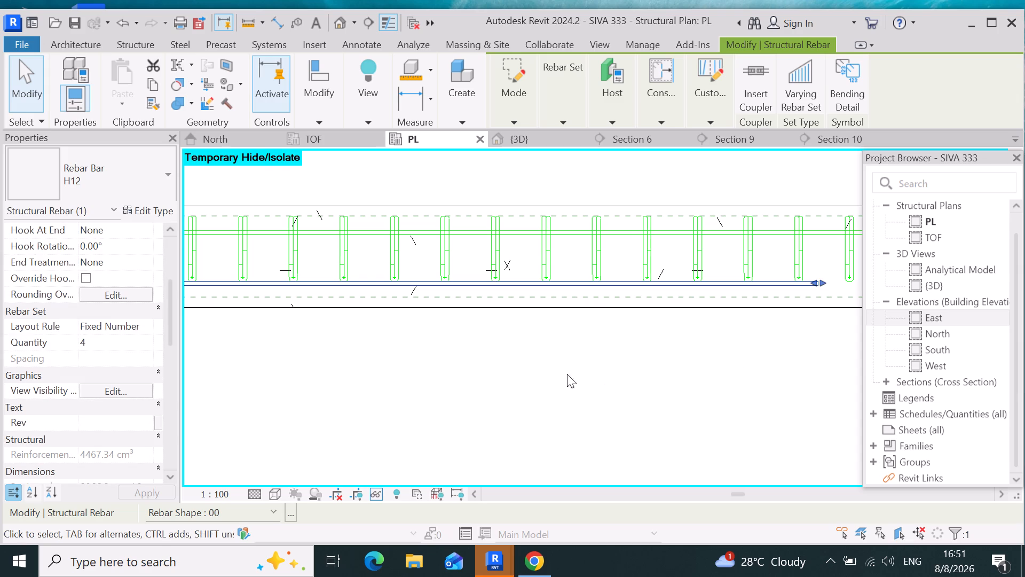
# Extend the southern straight H12 bar set east past the second bay's end column to about midway along the third bay.
pyautogui.scroll(-16, 432, 317)
pyautogui.scroll(-5, 553, 290)
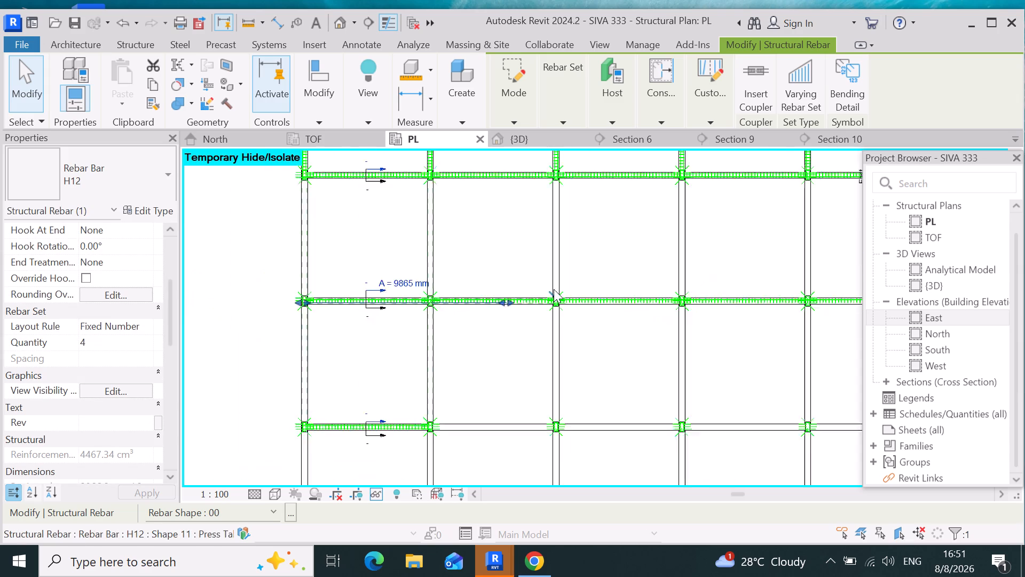
pyautogui.scroll(9, 590, 309)
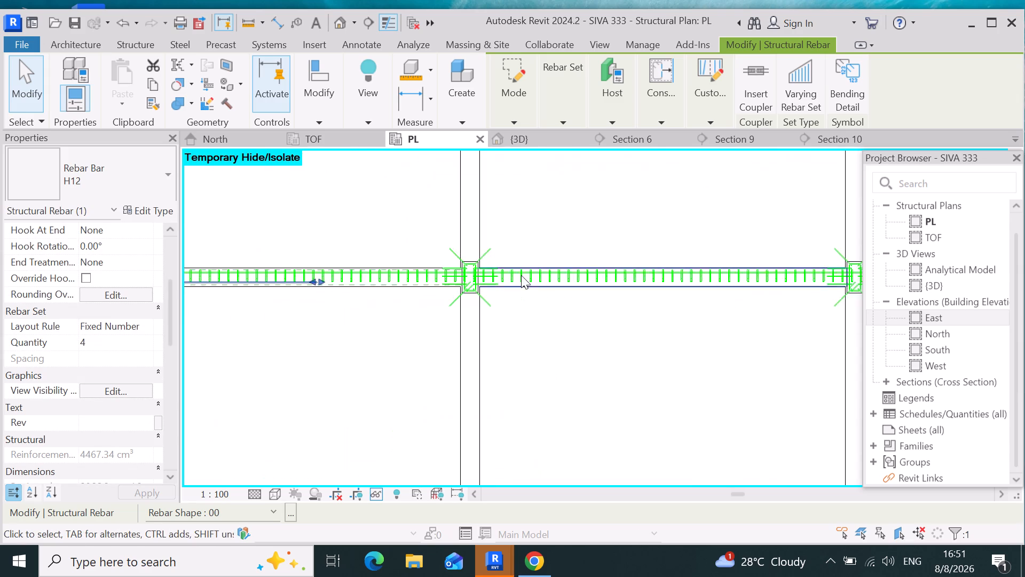
pyautogui.scroll(4, 461, 256)
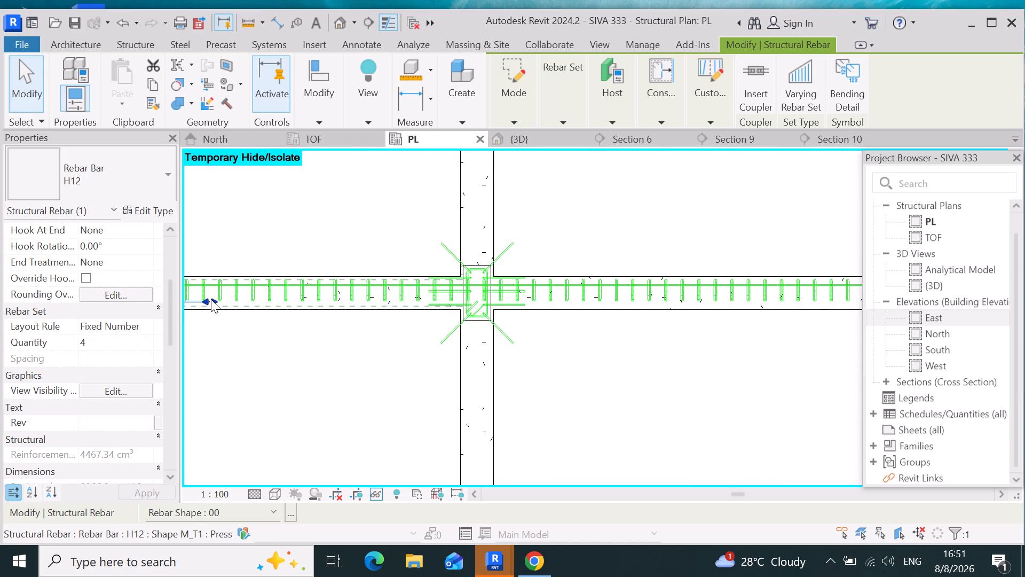
pyautogui.moveTo(212, 299); pyautogui.dragTo(839, 320)
pyautogui.click(839, 320)
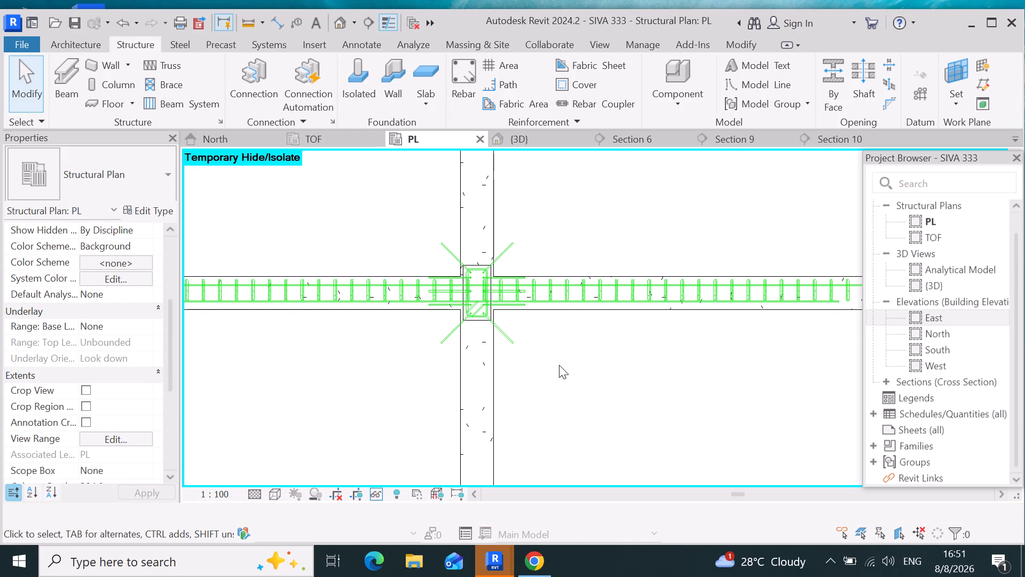
# Reselect the southern straight H12 bar set and extend it east into the fifth bay, to about 29985 mm long.
pyautogui.scroll(-10, 547, 356)
pyautogui.scroll(5, 634, 386)
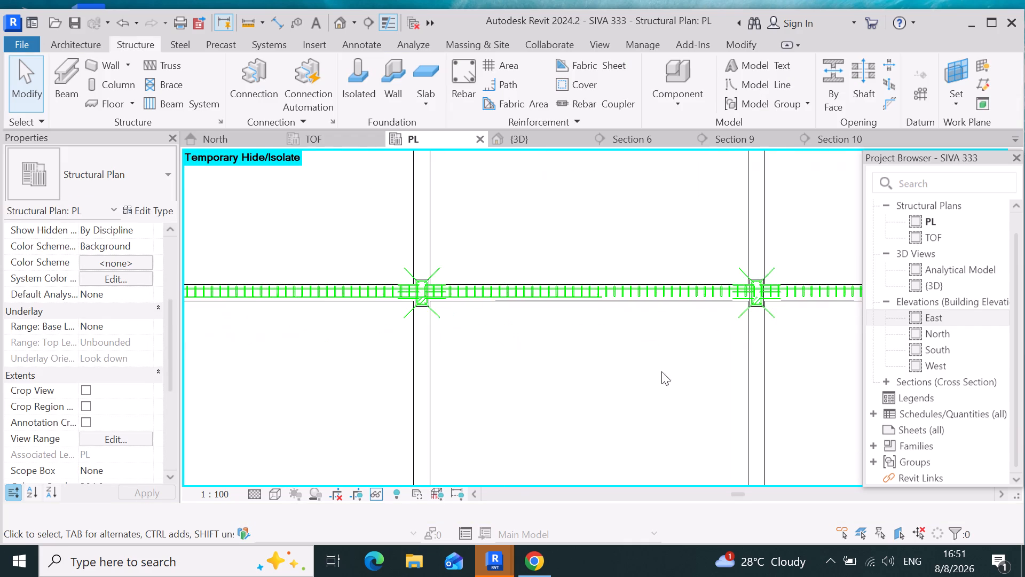
pyautogui.scroll(3, 659, 355)
pyautogui.scroll(4, 609, 264)
pyautogui.click(537, 265)
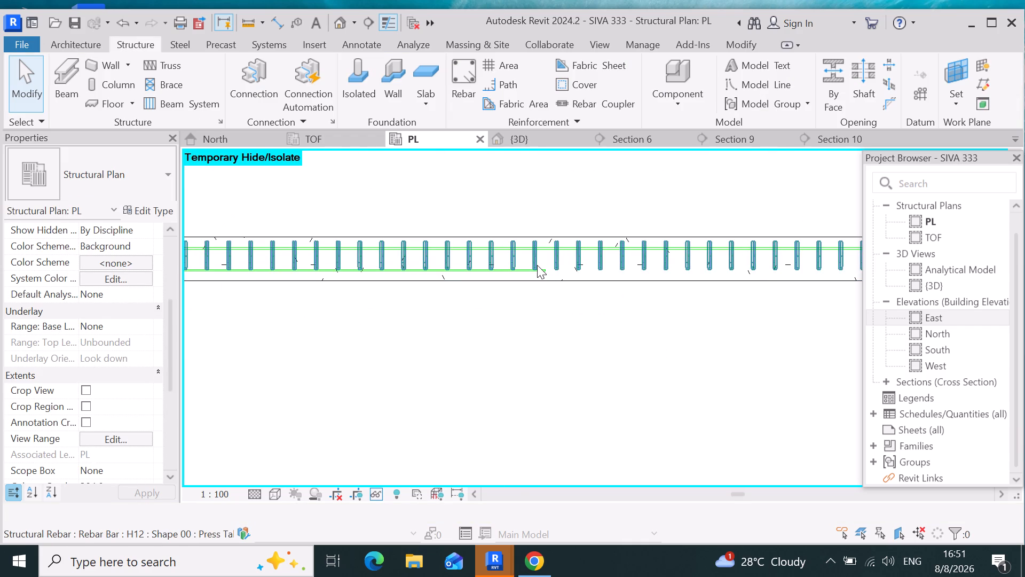
pyautogui.click(540, 272)
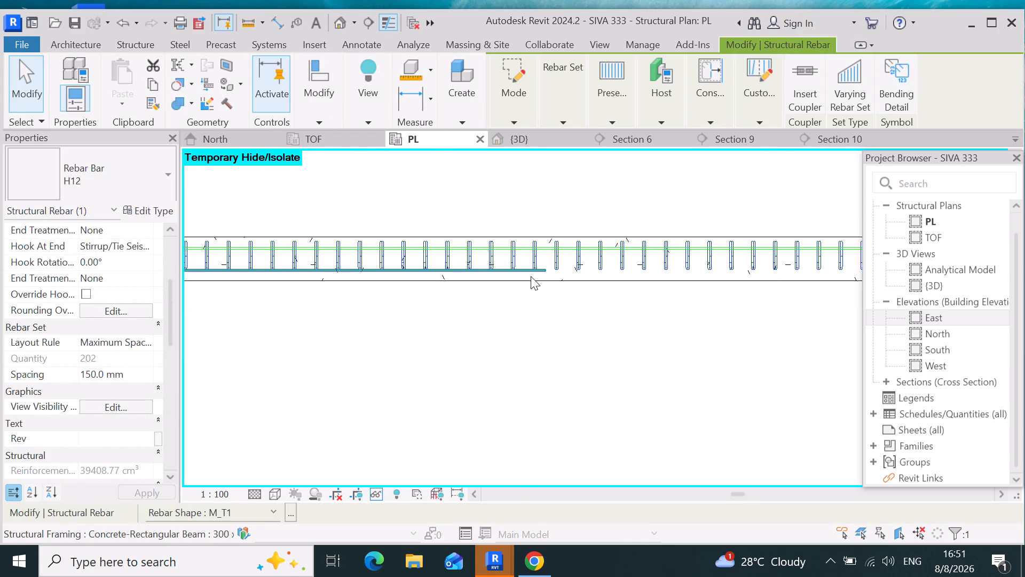
pyautogui.click(531, 275)
pyautogui.click(546, 273)
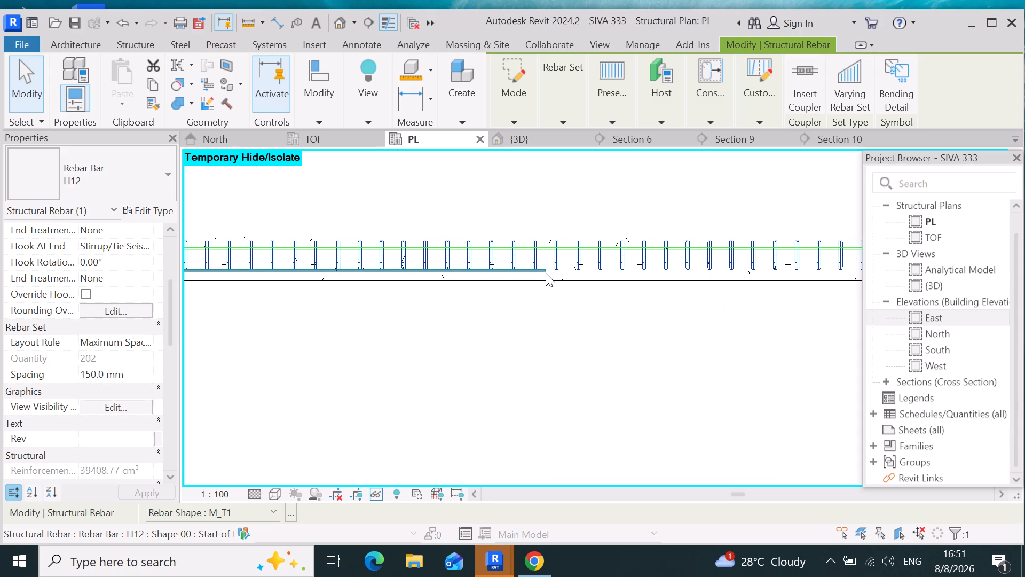
pyautogui.scroll(-6, 286, 336)
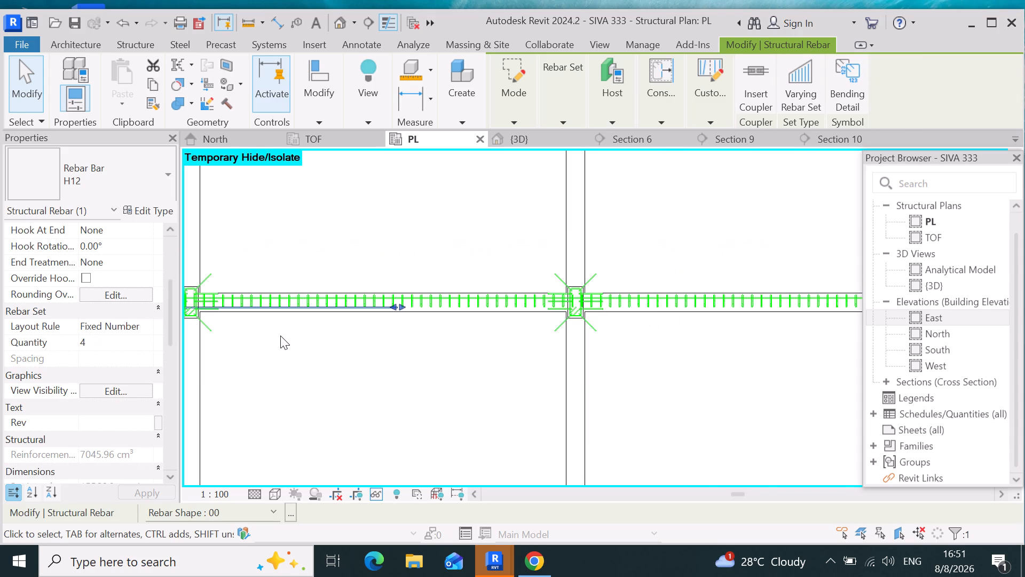
pyautogui.scroll(-8, 313, 331)
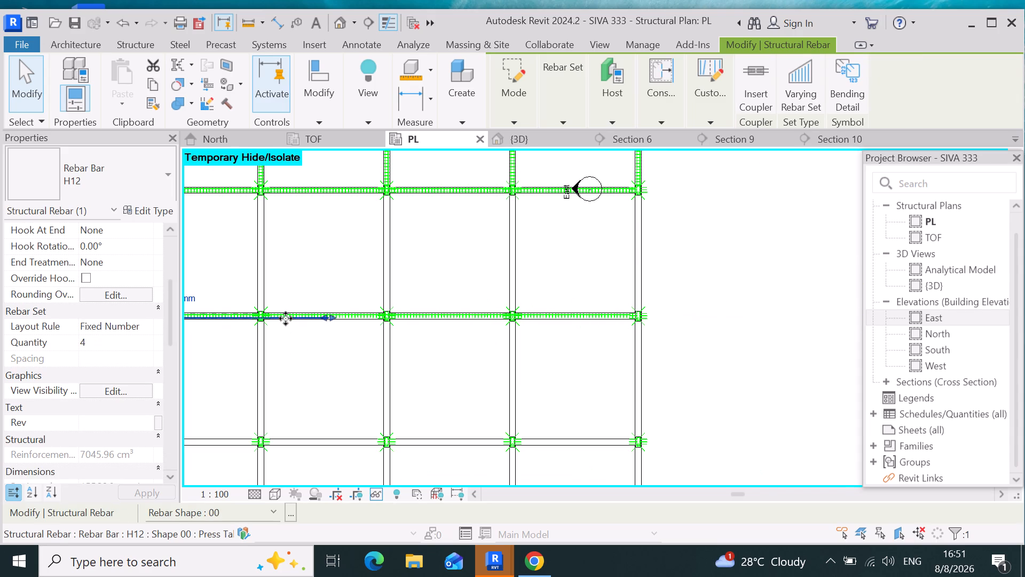
pyautogui.moveTo(331, 315); pyautogui.dragTo(475, 337)
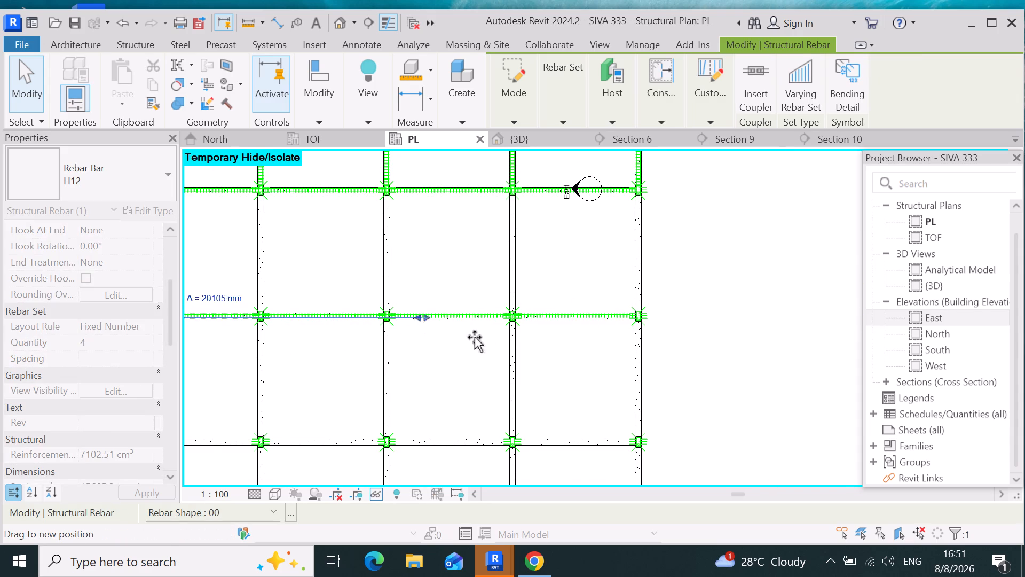
pyautogui.moveTo(475, 337); pyautogui.dragTo(626, 386)
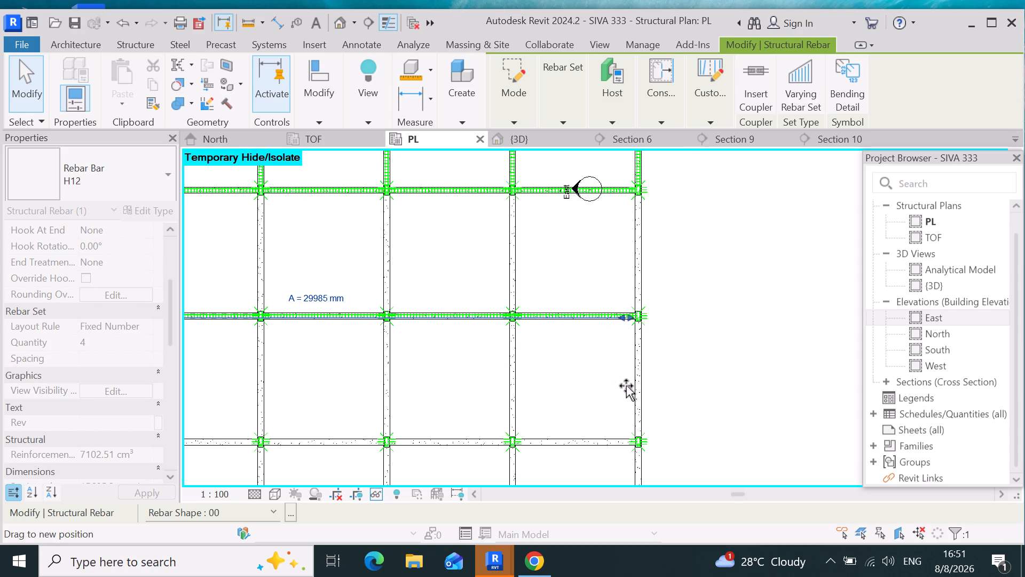
pyautogui.moveTo(626, 386); pyautogui.dragTo(626, 387)
# Extend the southern straight H12 bar set's east end to align with the northern bars near the end column, about 30175 mm long.
pyautogui.scroll(8, 675, 313)
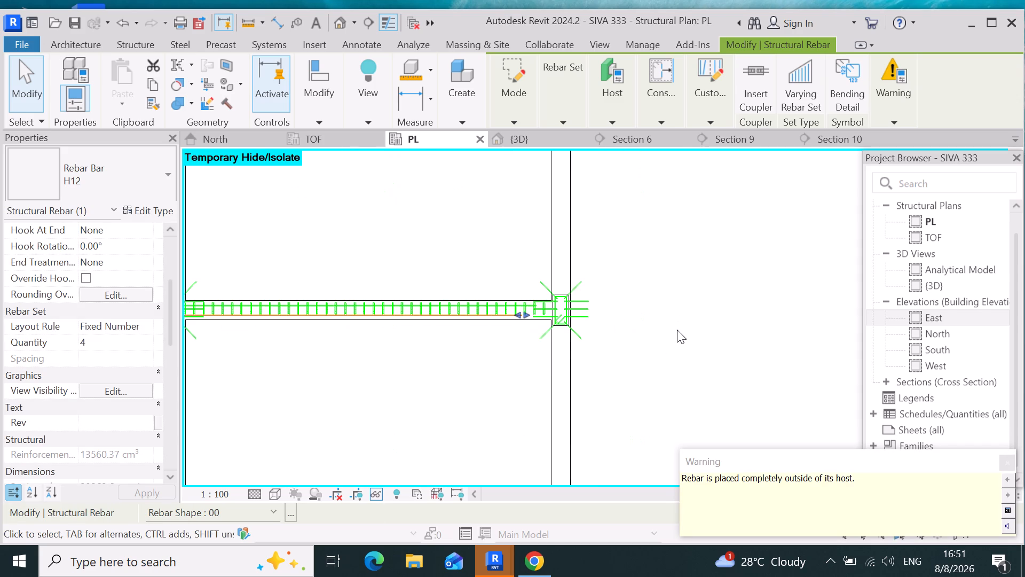
pyautogui.scroll(4, 477, 354)
pyautogui.scroll(12, 521, 291)
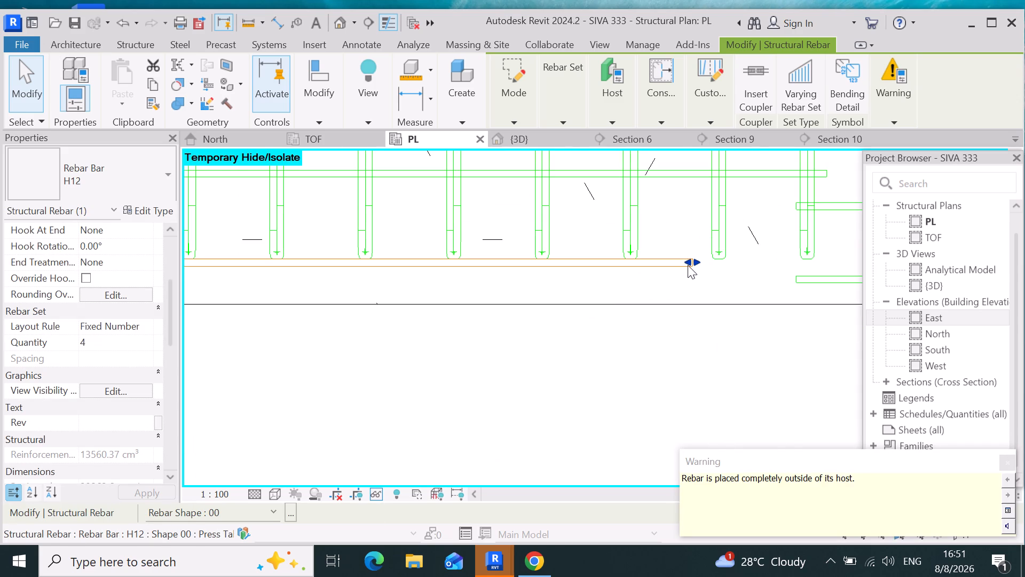
pyautogui.moveTo(700, 263); pyautogui.dragTo(820, 252)
pyautogui.click(671, 531)
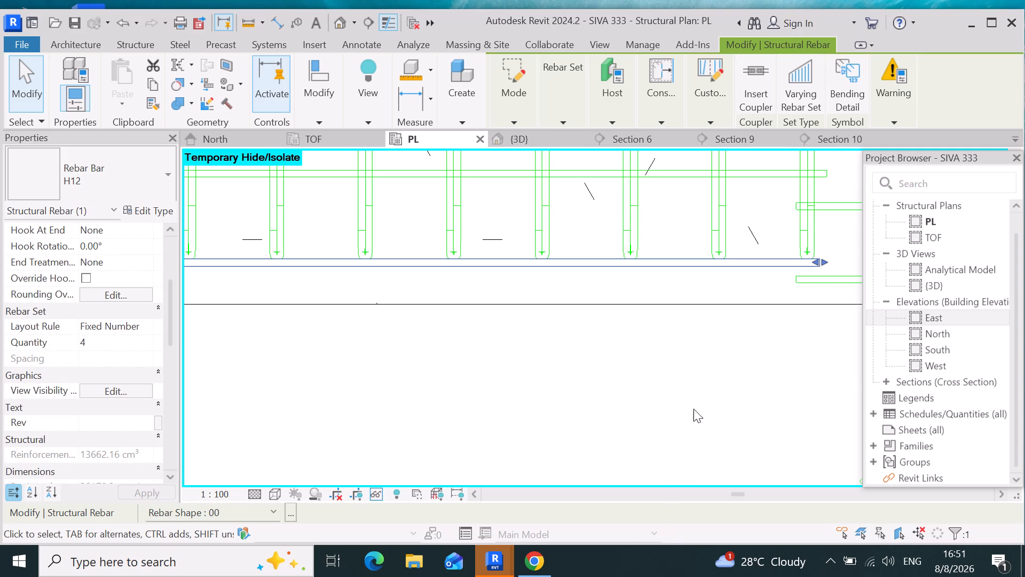
pyautogui.scroll(-17, 703, 398)
pyautogui.scroll(-4, 681, 268)
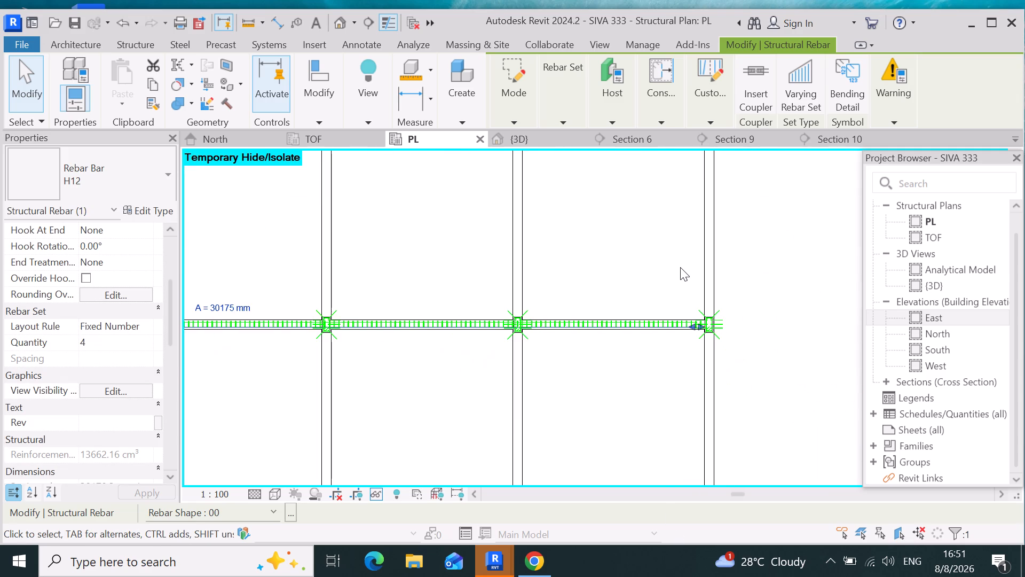
pyautogui.scroll(-10, 680, 267)
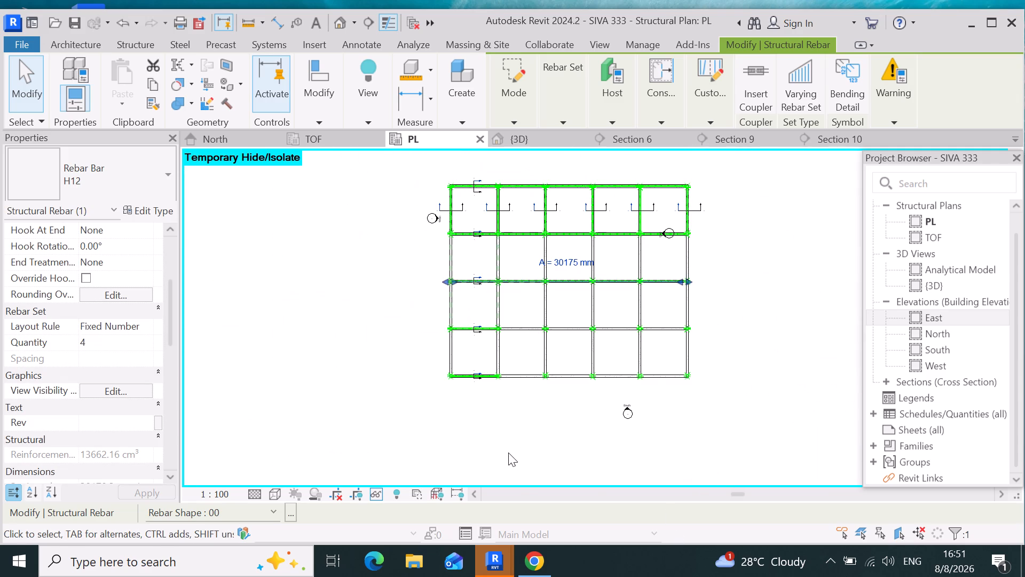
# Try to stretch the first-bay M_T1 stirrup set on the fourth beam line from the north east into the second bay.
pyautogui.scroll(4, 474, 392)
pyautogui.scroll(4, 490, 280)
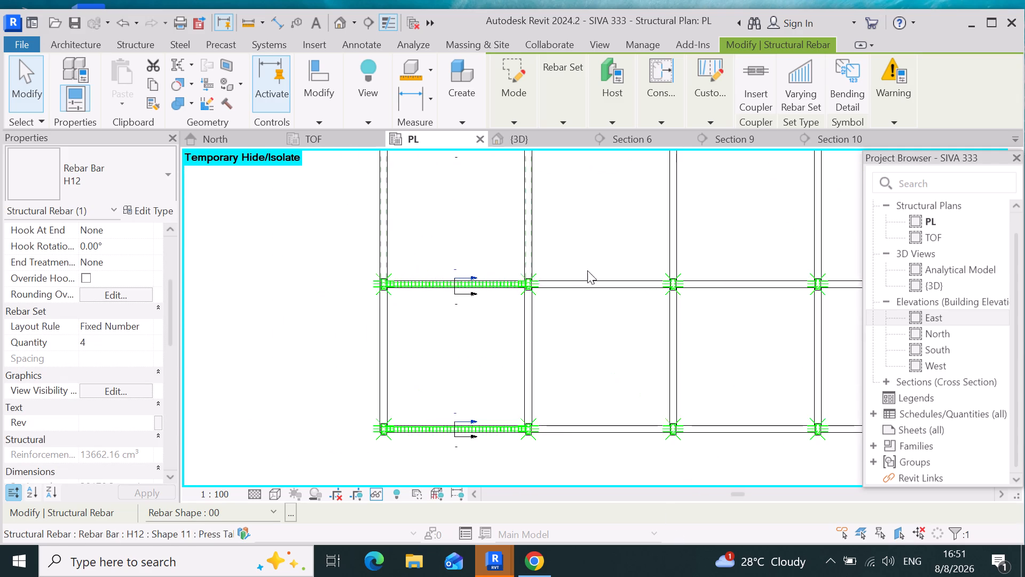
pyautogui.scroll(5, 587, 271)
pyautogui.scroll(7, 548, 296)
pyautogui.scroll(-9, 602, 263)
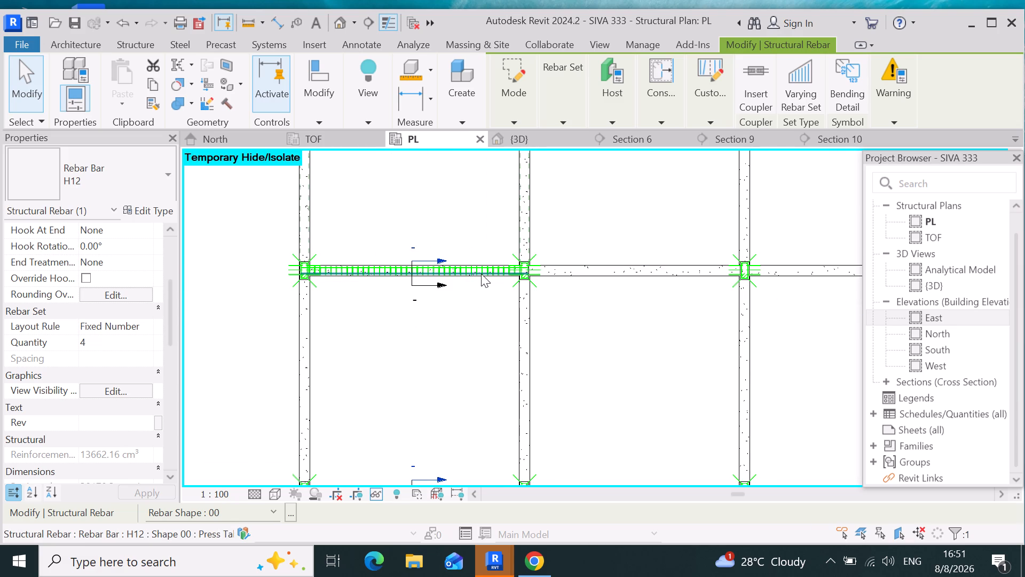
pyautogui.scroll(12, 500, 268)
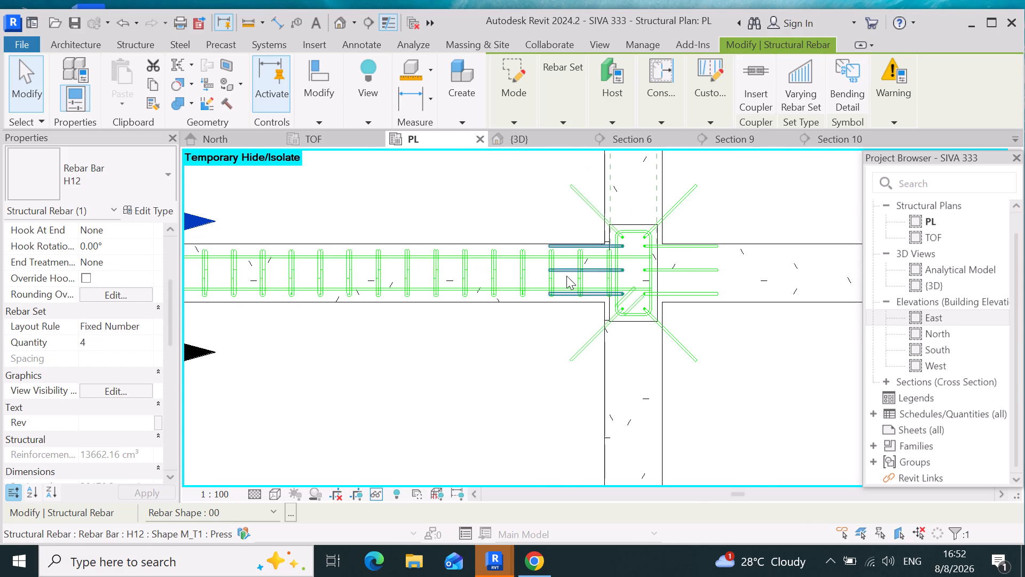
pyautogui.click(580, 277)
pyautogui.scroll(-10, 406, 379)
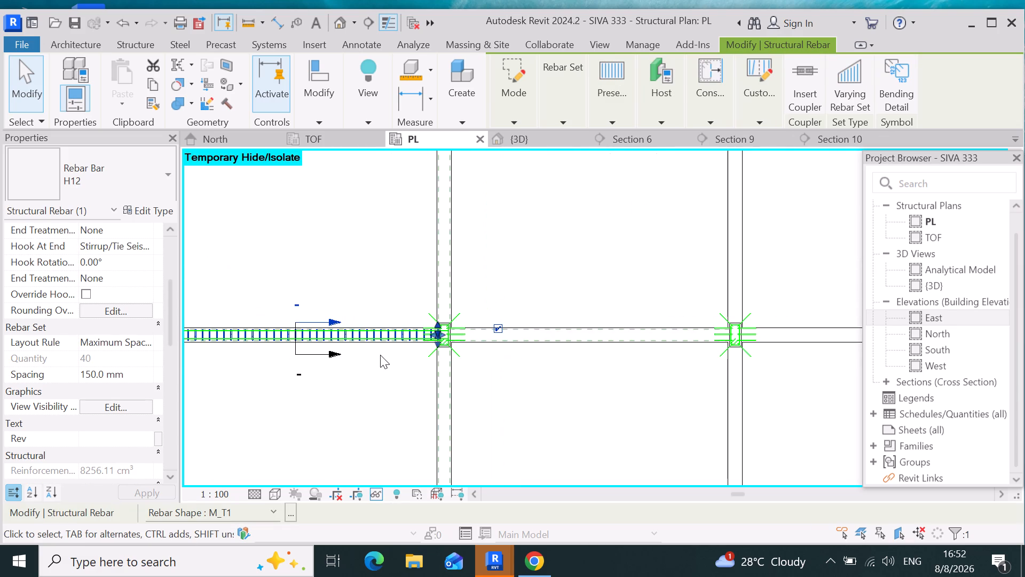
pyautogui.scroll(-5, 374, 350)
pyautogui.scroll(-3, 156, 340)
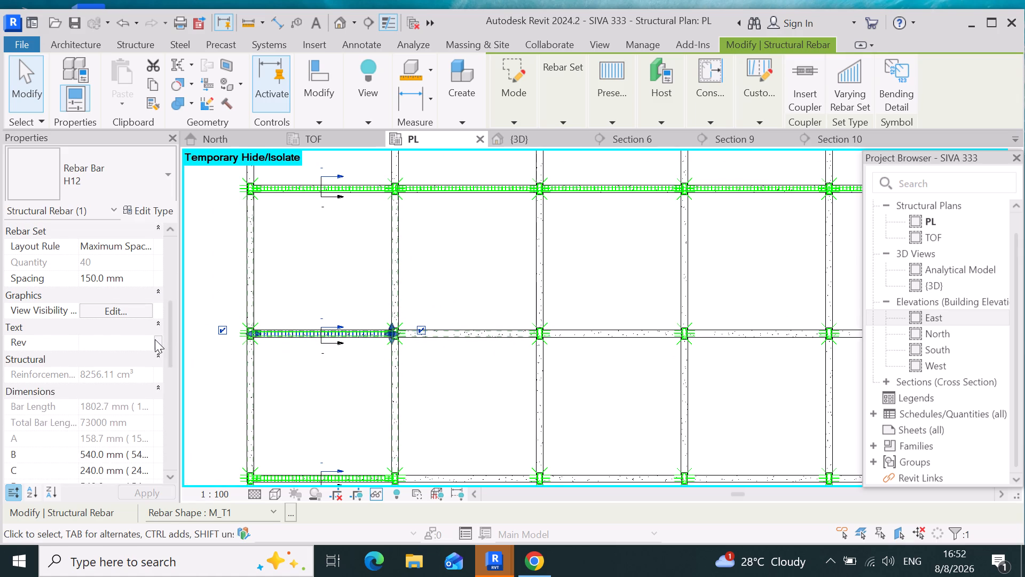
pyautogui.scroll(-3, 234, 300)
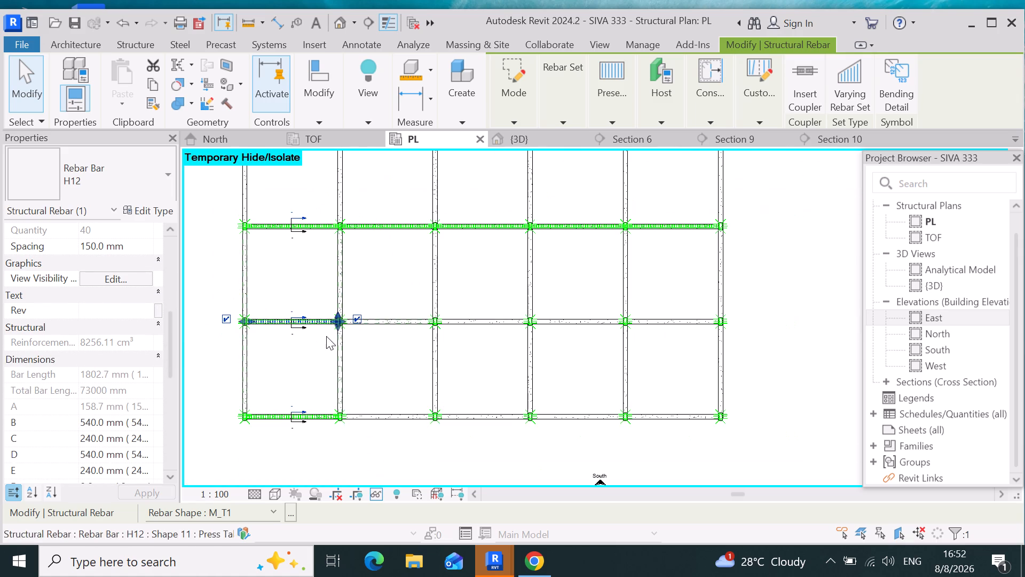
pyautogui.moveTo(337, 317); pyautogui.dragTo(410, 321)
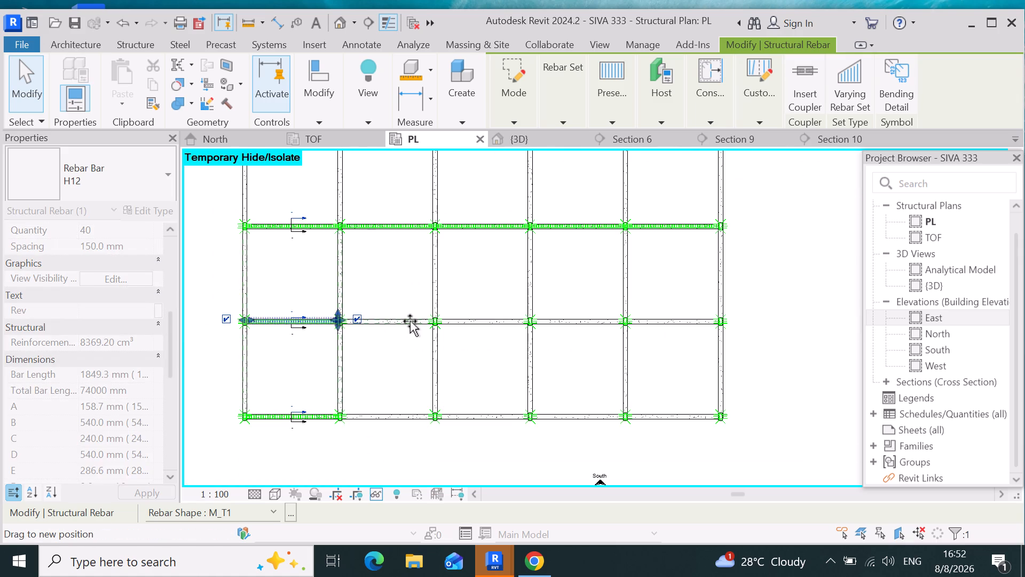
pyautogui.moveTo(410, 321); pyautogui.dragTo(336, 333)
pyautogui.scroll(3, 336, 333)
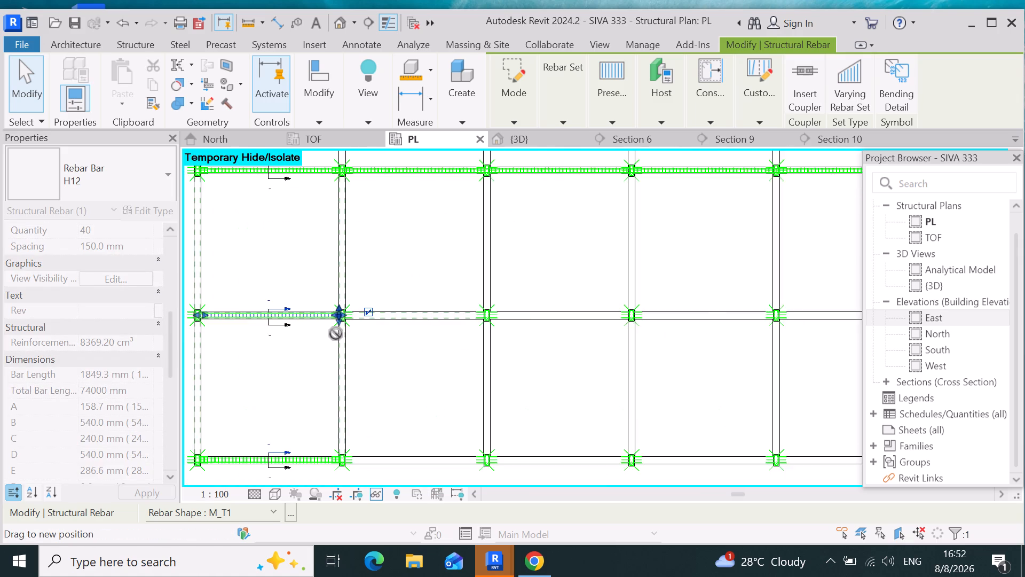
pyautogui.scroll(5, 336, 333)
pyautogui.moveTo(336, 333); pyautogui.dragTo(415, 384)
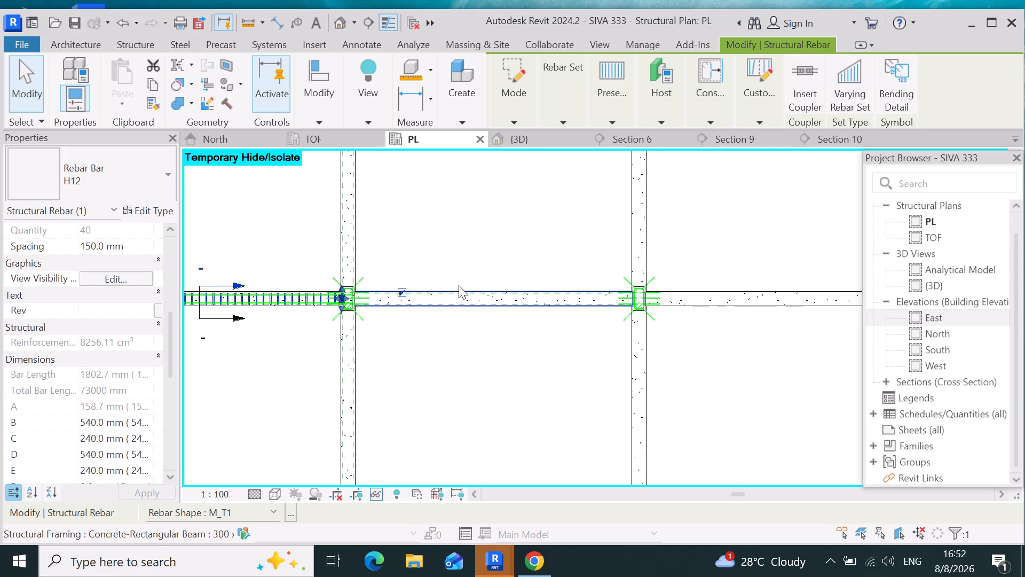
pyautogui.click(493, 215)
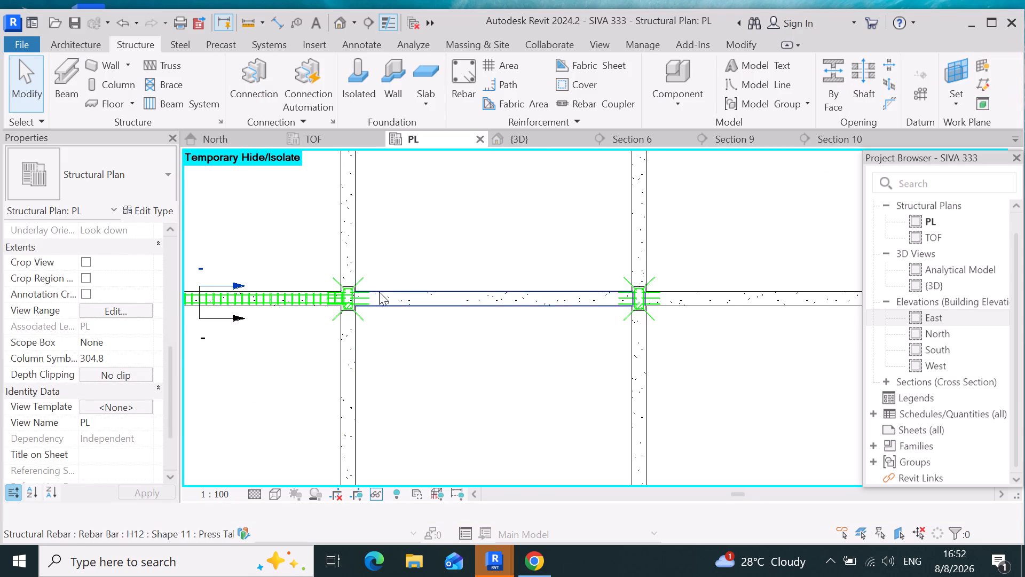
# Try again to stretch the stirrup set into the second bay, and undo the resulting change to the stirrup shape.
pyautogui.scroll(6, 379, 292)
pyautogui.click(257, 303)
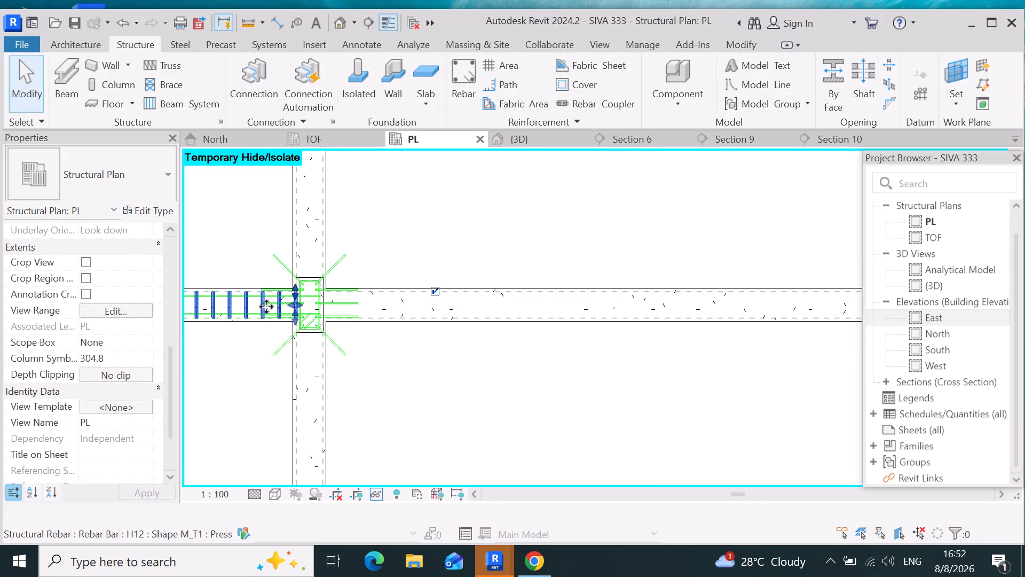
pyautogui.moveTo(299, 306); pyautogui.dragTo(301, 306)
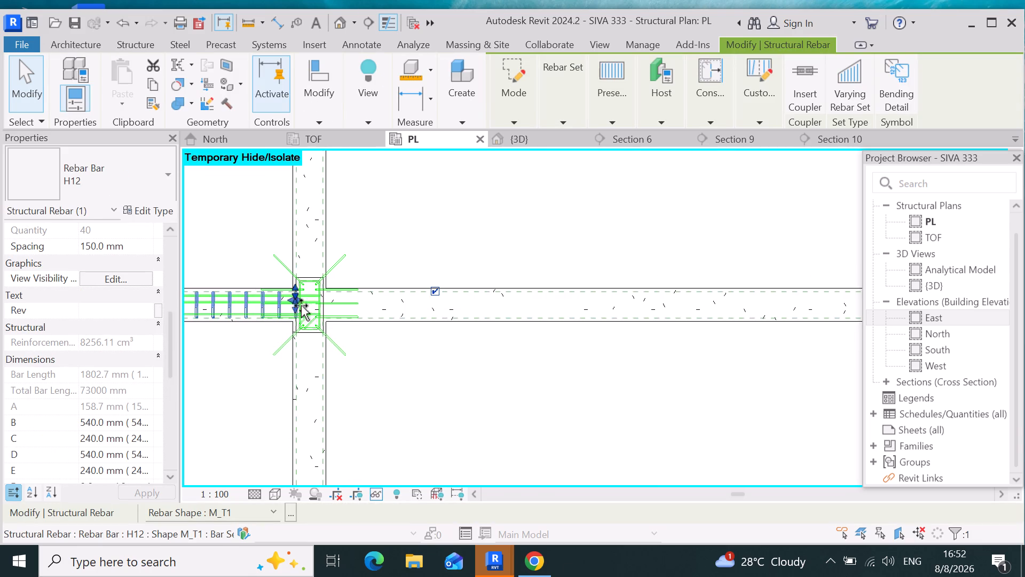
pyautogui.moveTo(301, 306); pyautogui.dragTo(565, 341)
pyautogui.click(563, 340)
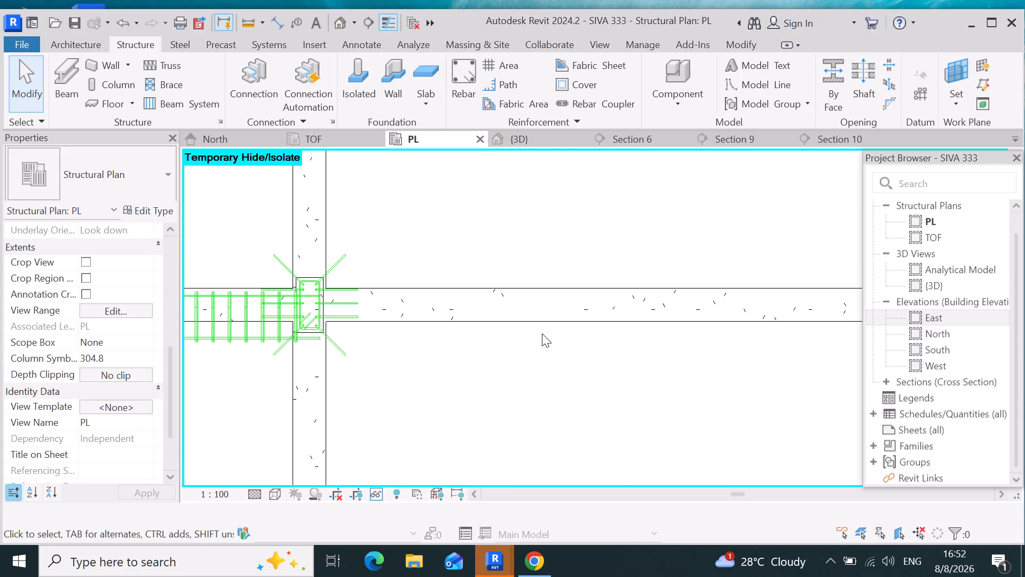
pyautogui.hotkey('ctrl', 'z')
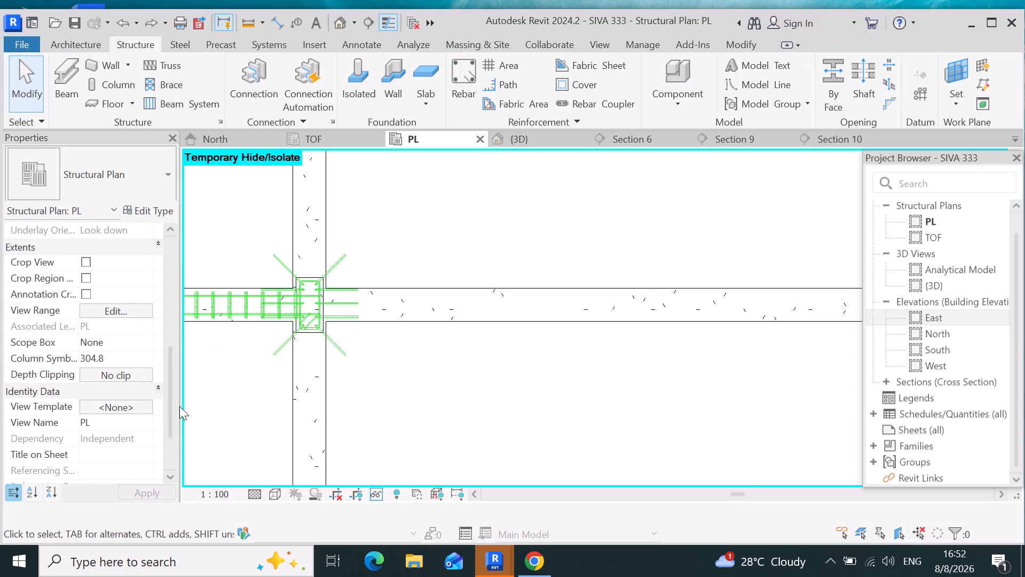
# Extend the M_T1 stirrup set on the fourth beam line east from the first bay to the fifth bay's end column, just short of its face.
pyautogui.scroll(8, 311, 300)
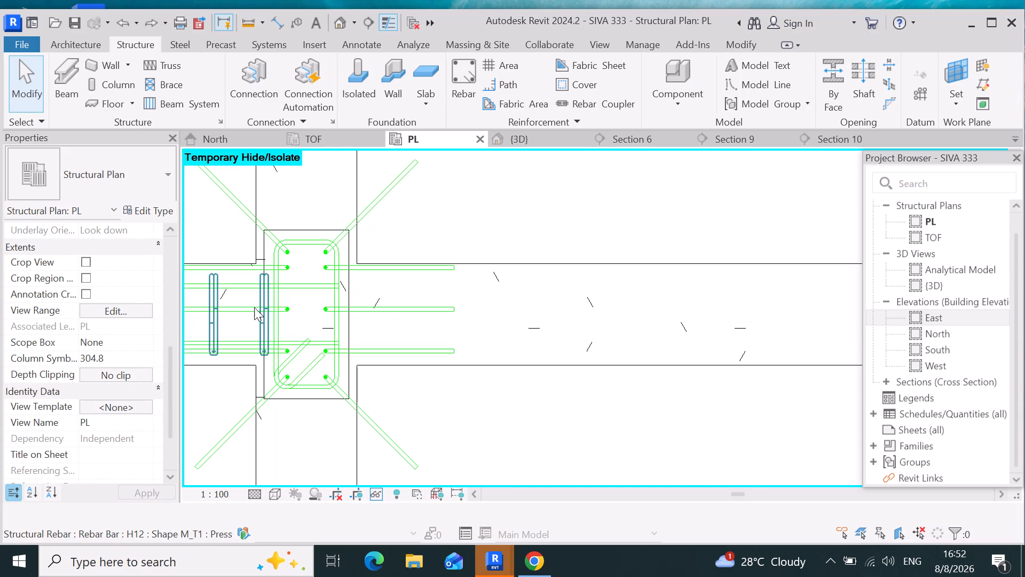
pyautogui.click(262, 306)
pyautogui.moveTo(265, 311); pyautogui.dragTo(486, 335)
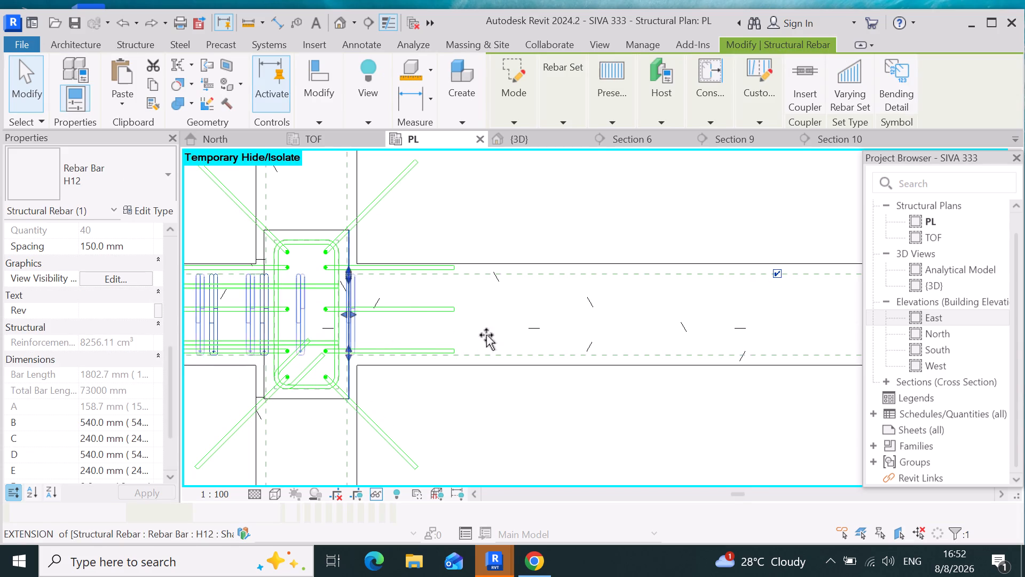
pyautogui.moveTo(486, 335); pyautogui.dragTo(747, 338)
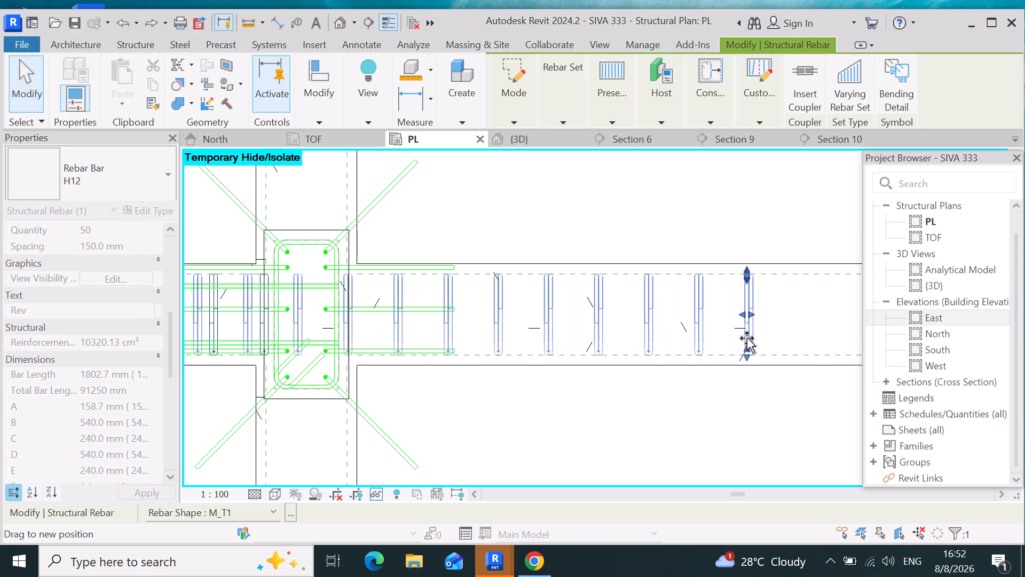
pyautogui.moveTo(747, 338); pyautogui.dragTo(748, 337)
pyautogui.scroll(-19, 747, 338)
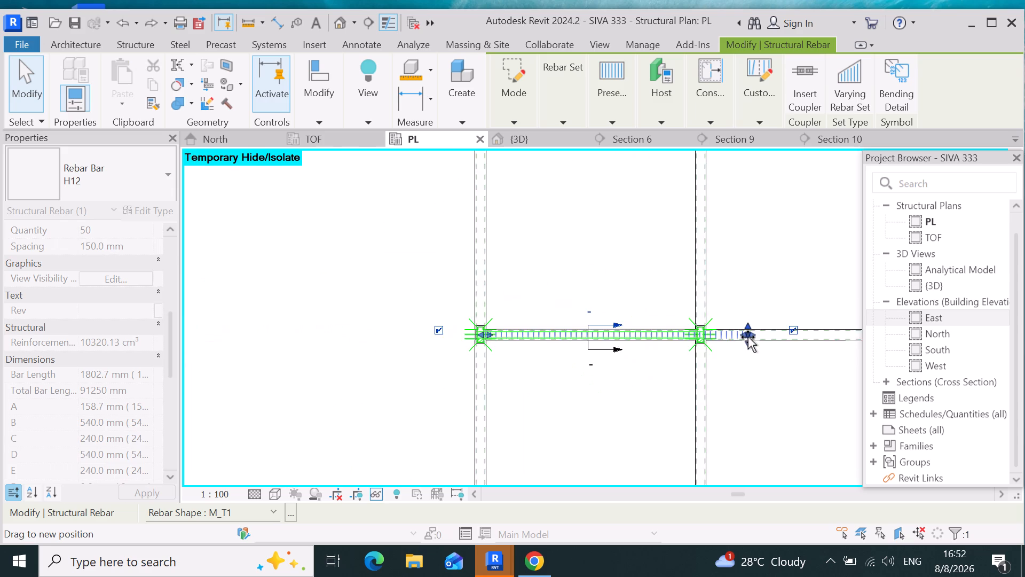
pyautogui.scroll(-2, 748, 337)
pyautogui.moveTo(748, 337); pyautogui.dragTo(751, 368)
pyautogui.scroll(-5, 751, 369)
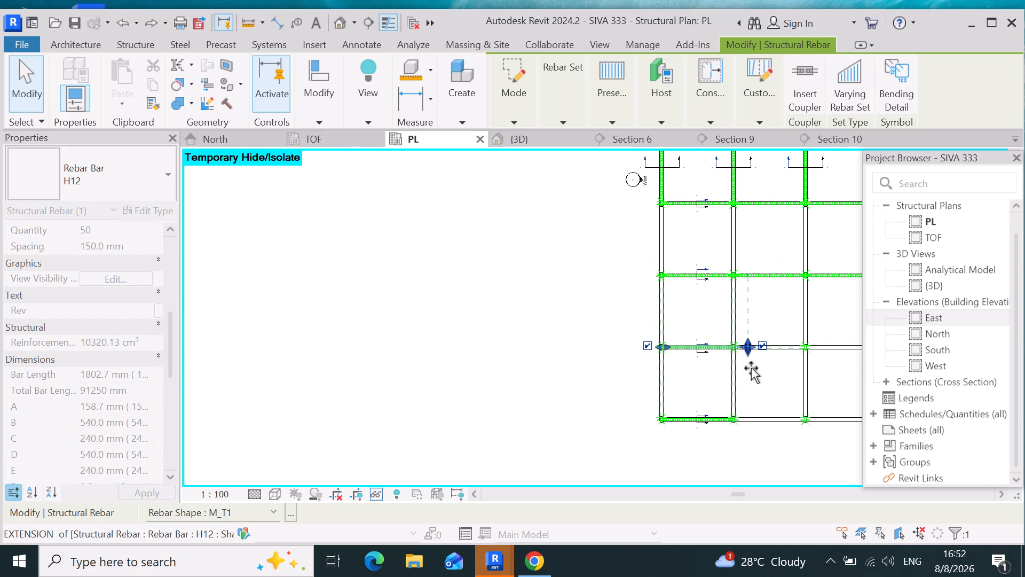
pyautogui.moveTo(751, 368); pyautogui.dragTo(665, 366)
pyautogui.scroll(-6, 750, 367)
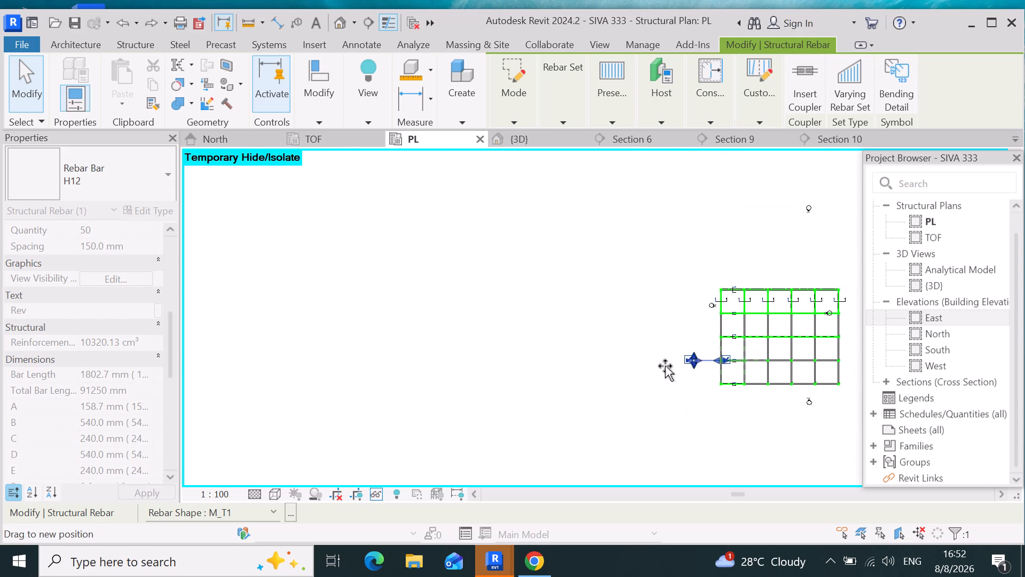
pyautogui.moveTo(665, 366); pyautogui.dragTo(761, 371)
pyautogui.scroll(-5, 629, 368)
pyautogui.scroll(3, 761, 372)
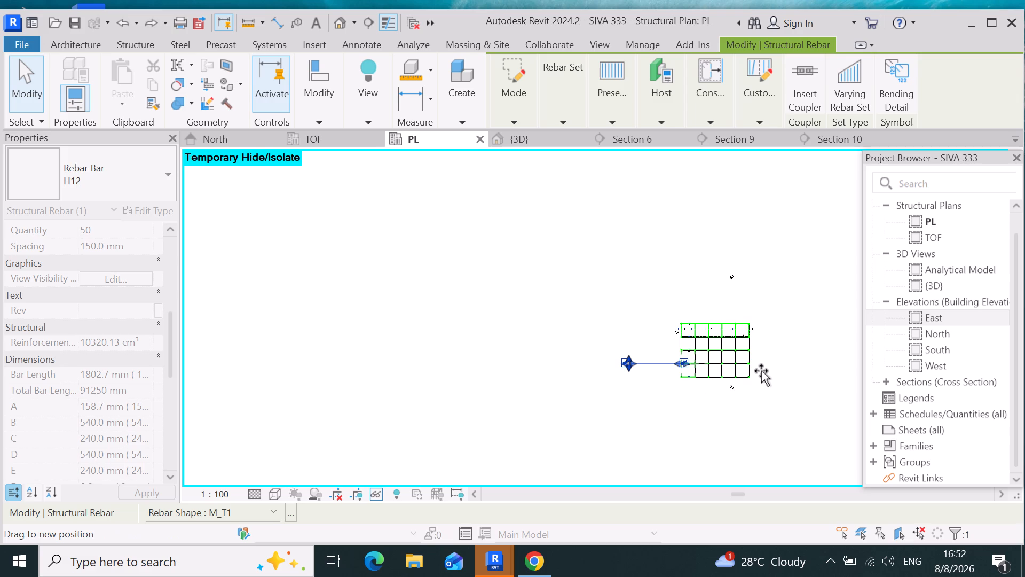
pyautogui.moveTo(761, 371); pyautogui.dragTo(467, 342)
pyautogui.scroll(9, 745, 356)
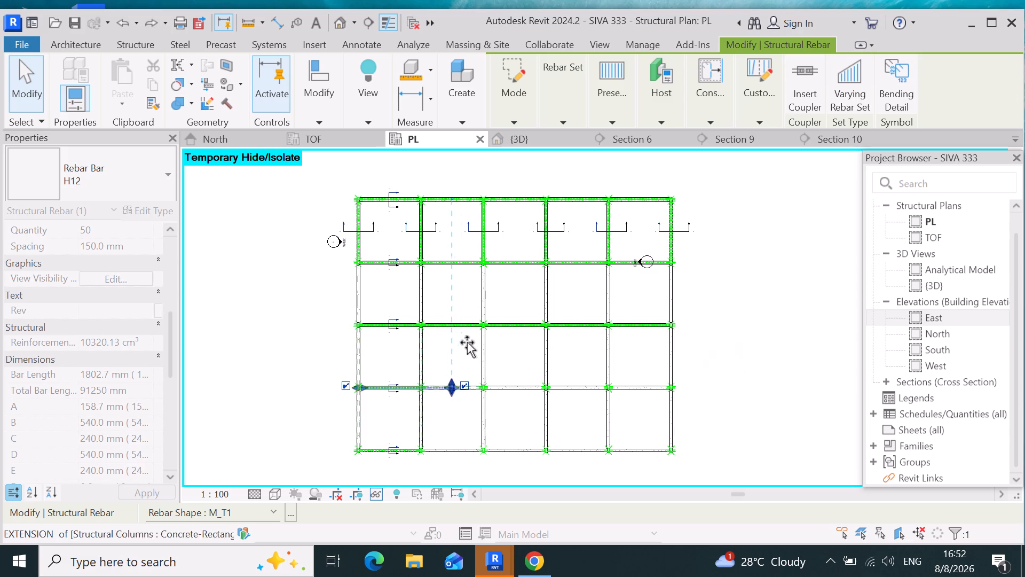
pyautogui.moveTo(467, 342); pyautogui.dragTo(662, 389)
pyautogui.scroll(7, 663, 383)
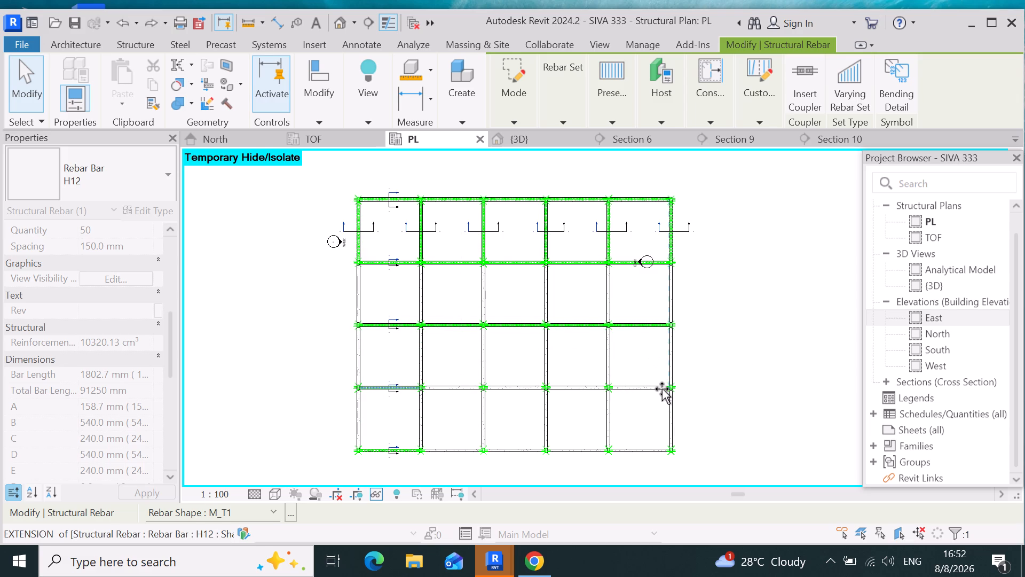
pyautogui.scroll(9, 662, 389)
pyautogui.moveTo(662, 389); pyautogui.dragTo(694, 402)
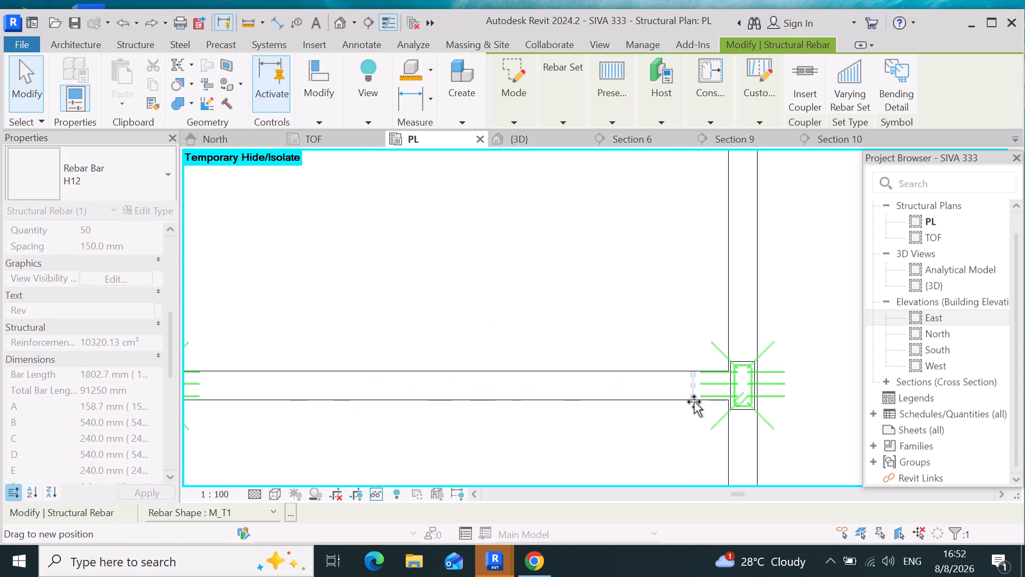
pyautogui.moveTo(694, 402); pyautogui.dragTo(712, 408)
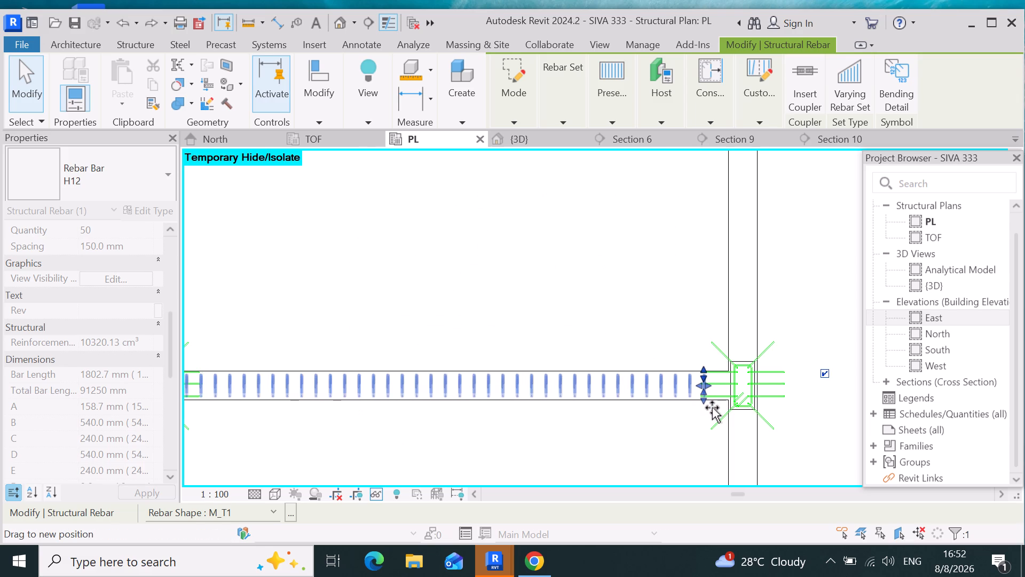
pyautogui.moveTo(712, 408); pyautogui.dragTo(713, 408)
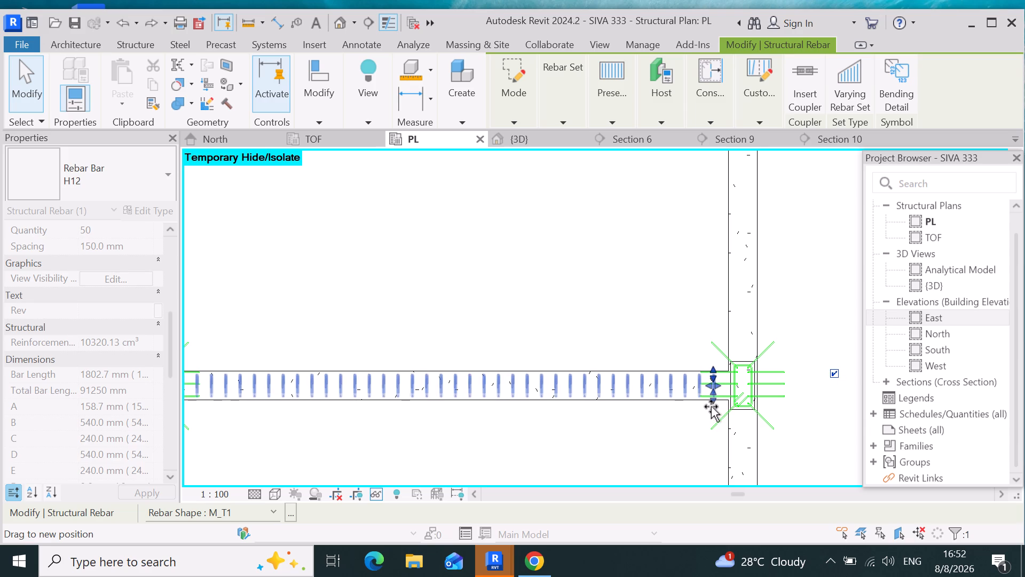
pyautogui.scroll(-12, 612, 277)
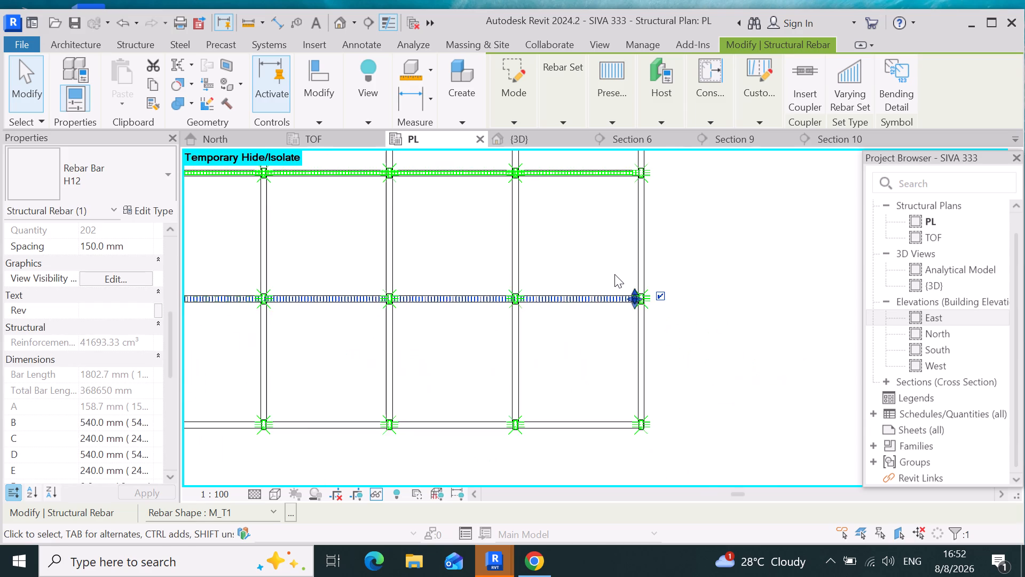
# Extend the fourth beam line's northern straight H12 bar set east from the first bay to the fifth bay's end, about 30250 mm long.
pyautogui.scroll(-6, 614, 274)
pyautogui.scroll(6, 439, 271)
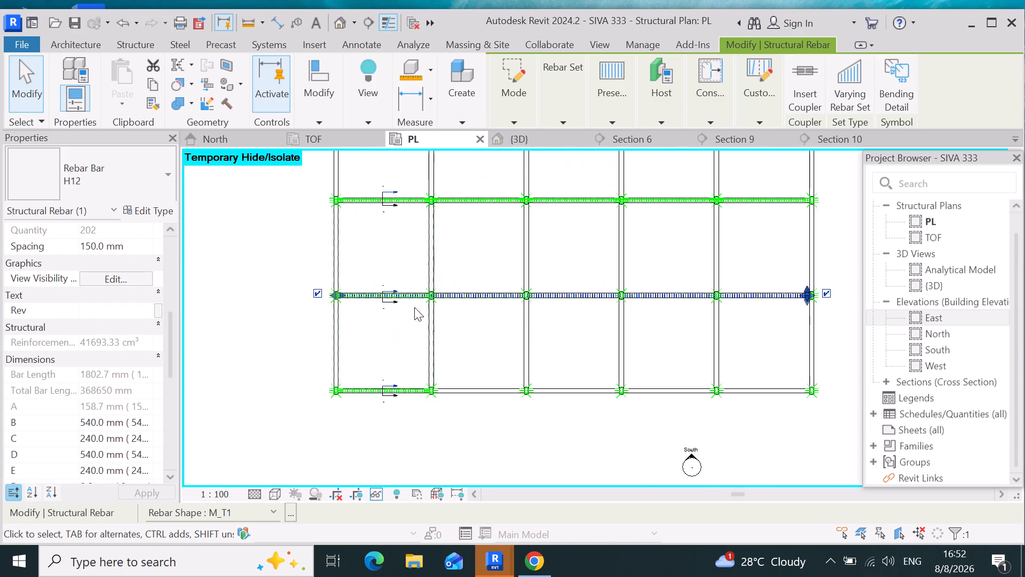
pyautogui.scroll(8, 414, 307)
pyautogui.scroll(14, 386, 236)
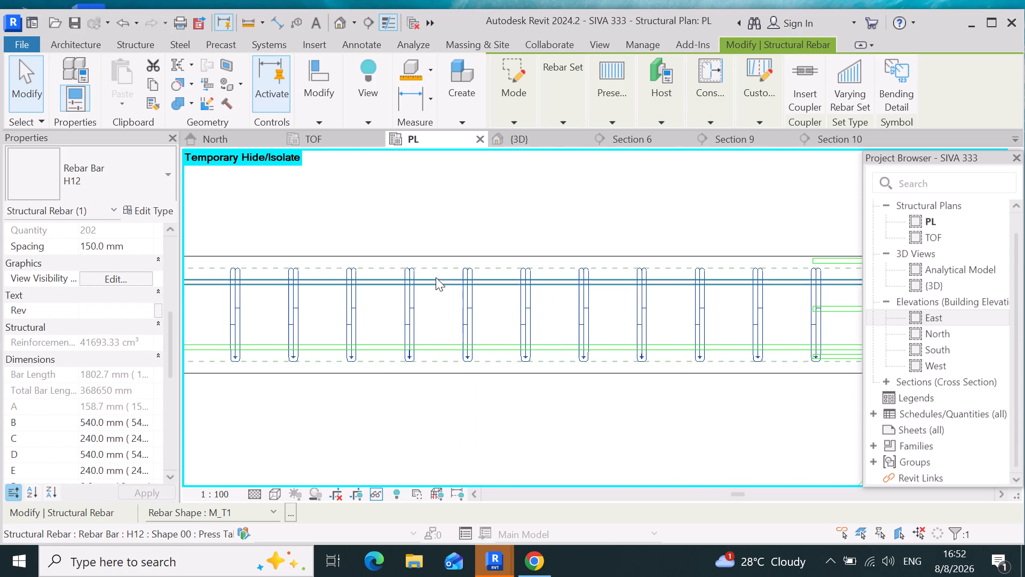
pyautogui.click(440, 281)
pyautogui.scroll(-8, 369, 337)
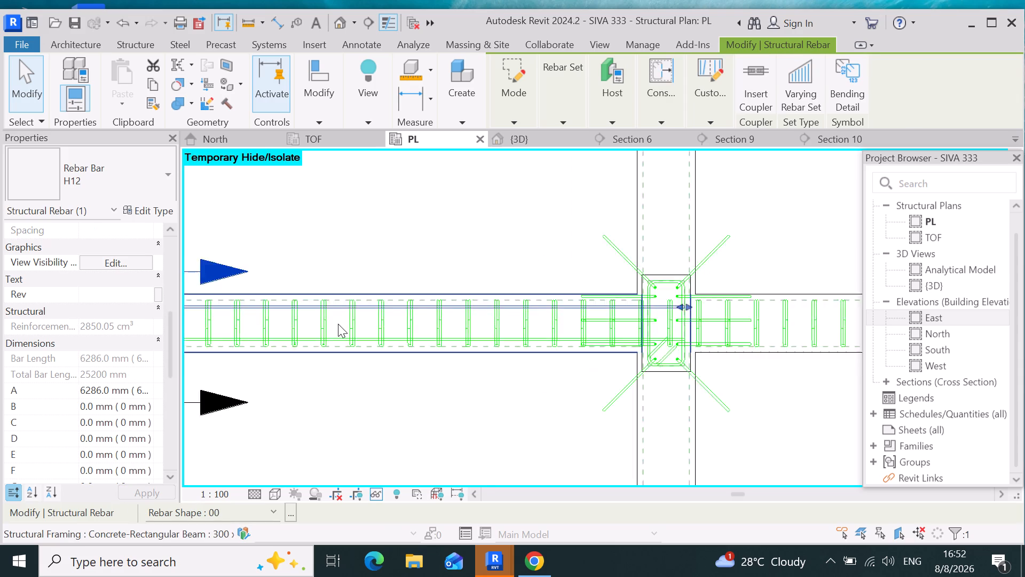
pyautogui.scroll(-2, 338, 324)
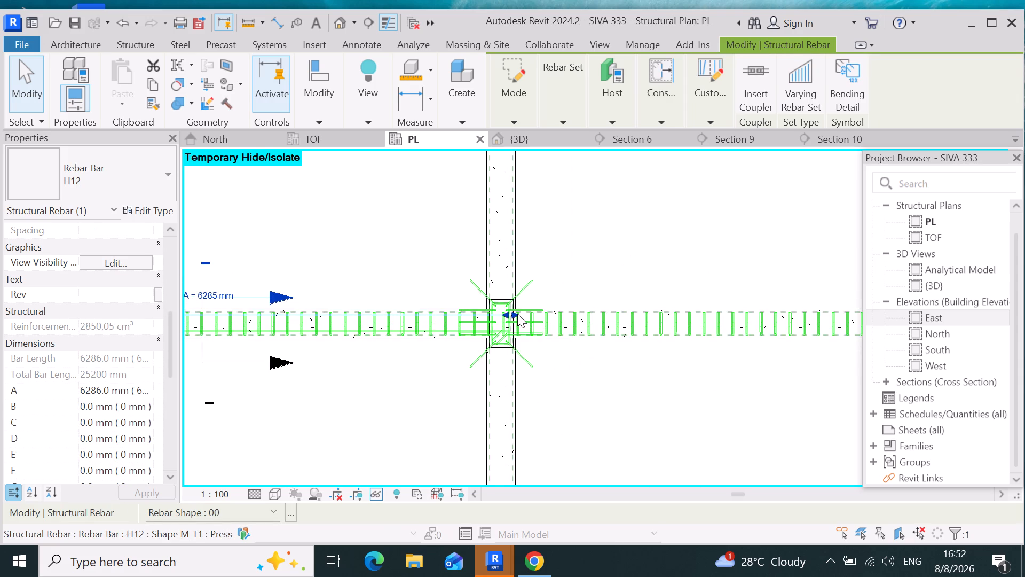
pyautogui.moveTo(515, 314); pyautogui.dragTo(721, 352)
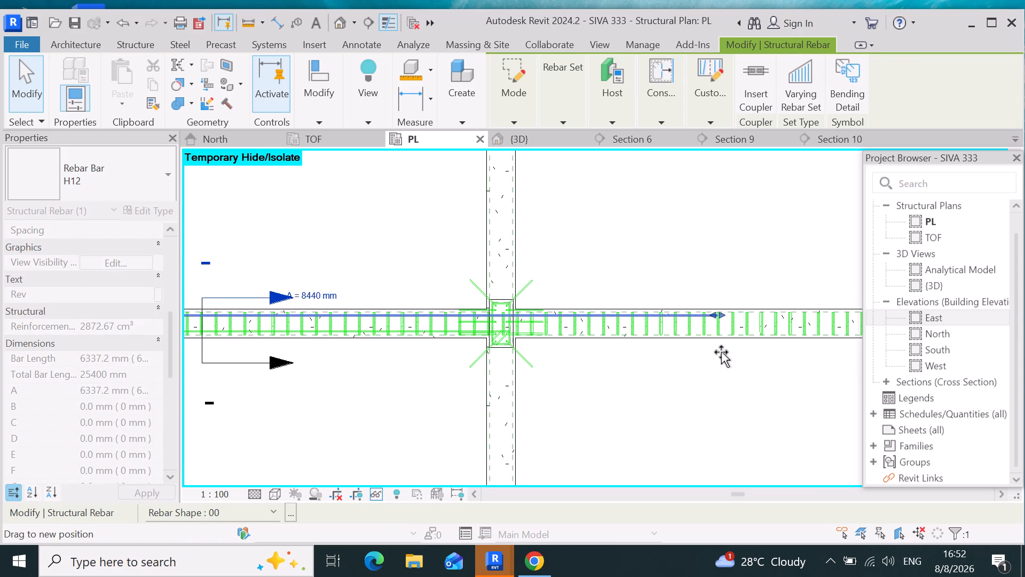
pyautogui.moveTo(721, 352); pyautogui.dragTo(711, 356)
pyautogui.scroll(-20, 722, 352)
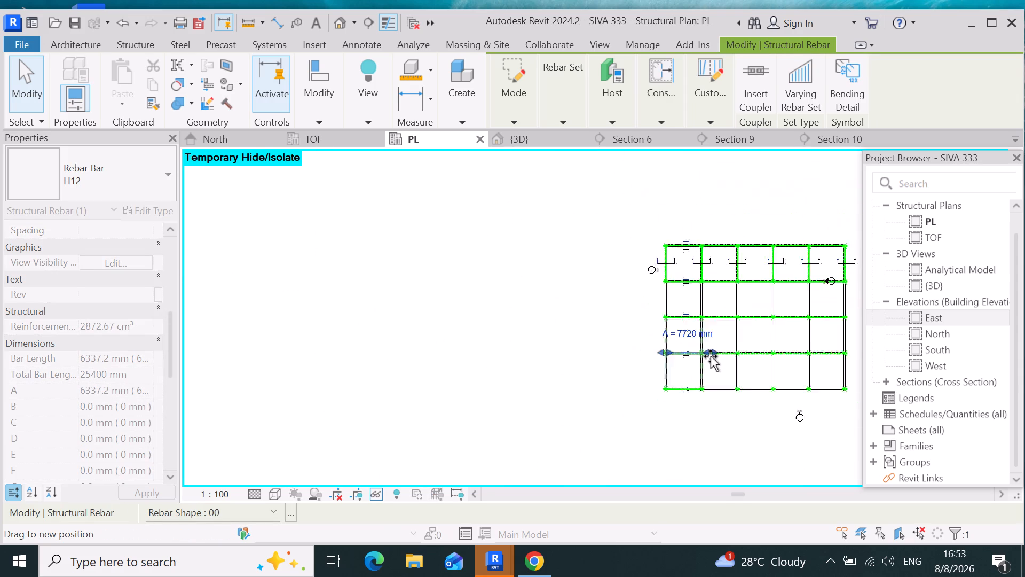
pyautogui.scroll(-5, 711, 356)
pyautogui.moveTo(711, 356); pyautogui.dragTo(768, 360)
pyautogui.scroll(11, 768, 360)
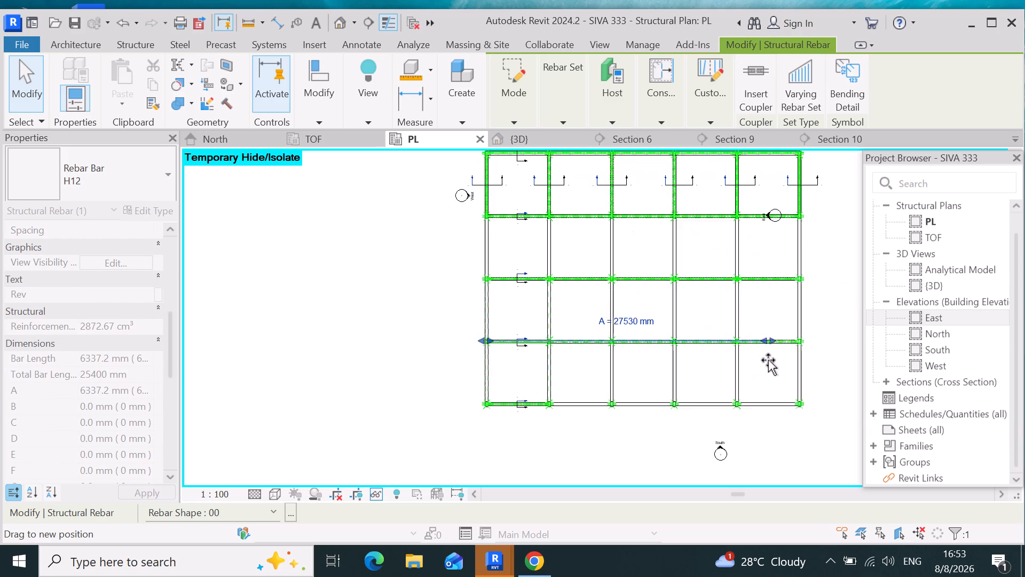
pyautogui.scroll(2, 768, 360)
pyautogui.moveTo(768, 360); pyautogui.dragTo(785, 372)
pyautogui.scroll(-4, 730, 372)
pyautogui.scroll(8, 789, 372)
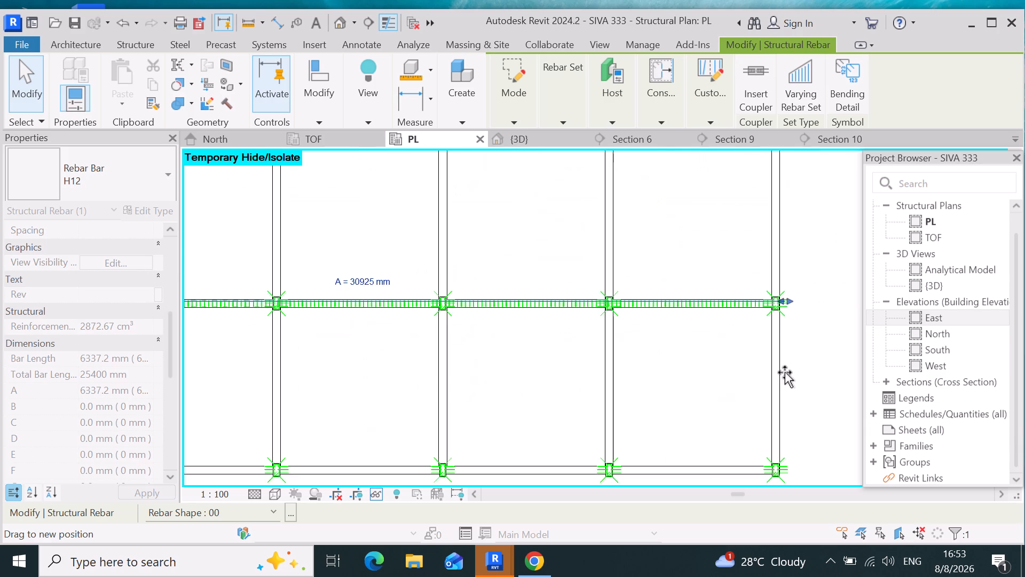
pyautogui.scroll(3, 785, 372)
pyautogui.moveTo(785, 372); pyautogui.dragTo(747, 372)
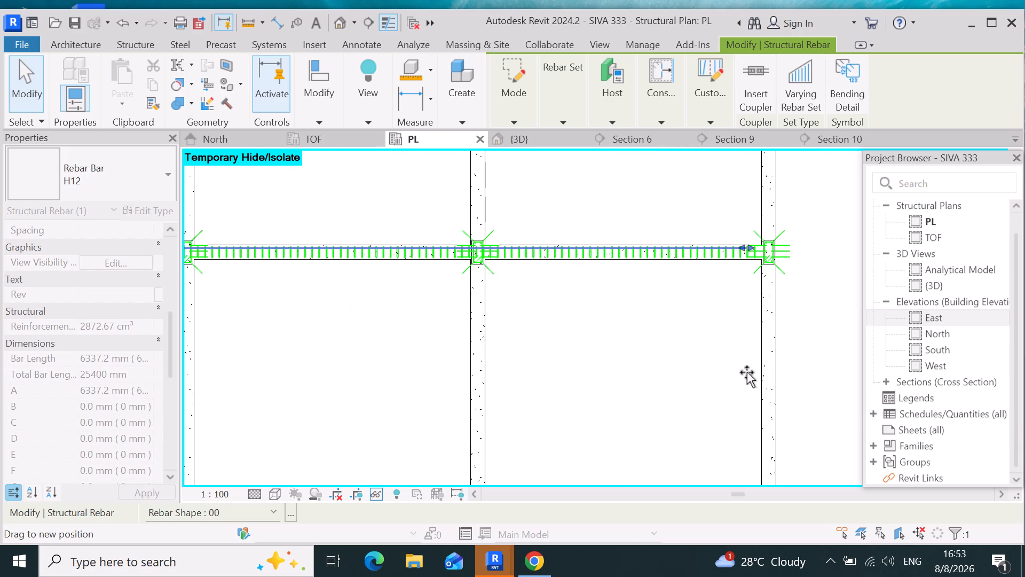
pyautogui.moveTo(747, 372); pyautogui.dragTo(753, 372)
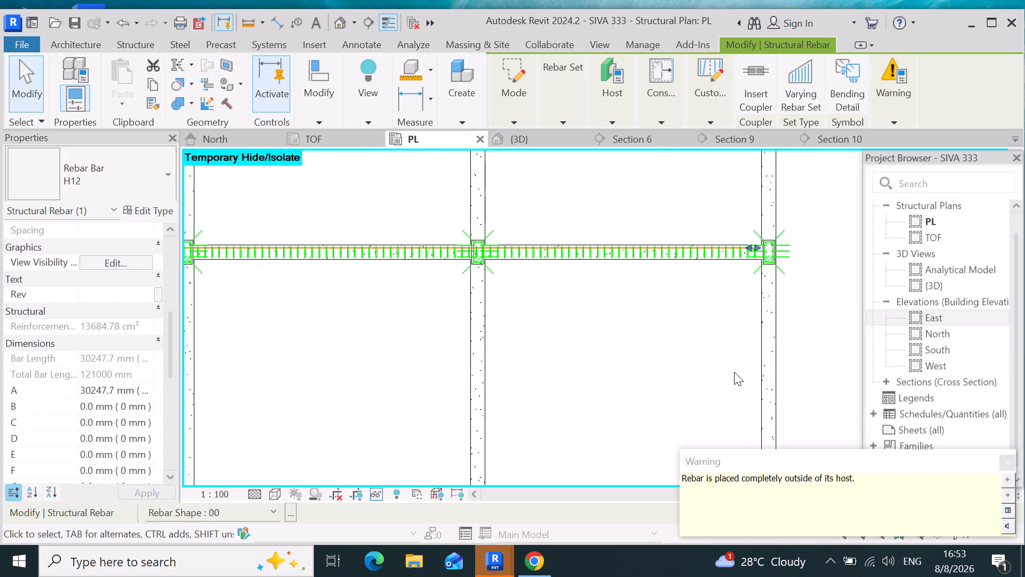
# Lengthen the northern H12 bar set slightly eastward to about 30290 mm, stopping just short of the end column.
pyautogui.scroll(4, 750, 306)
pyautogui.scroll(9, 729, 182)
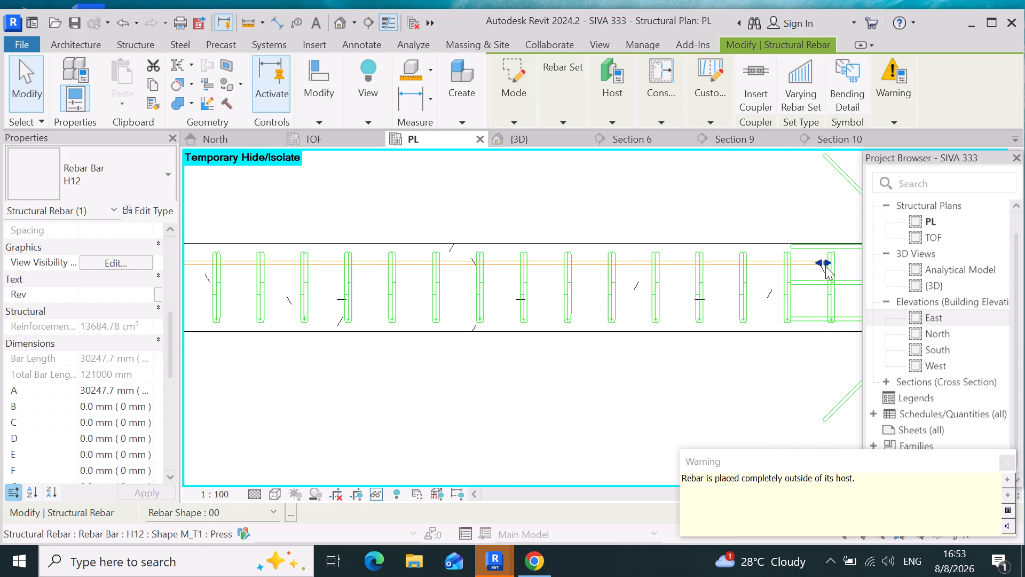
pyautogui.moveTo(828, 264); pyautogui.dragTo(835, 267)
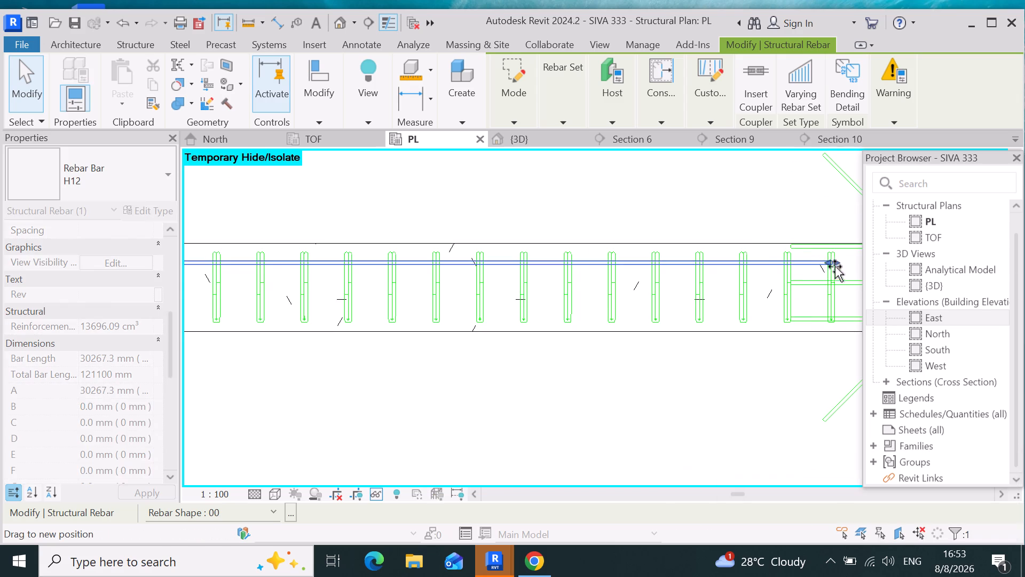
pyautogui.moveTo(835, 267); pyautogui.dragTo(836, 267)
pyautogui.doubleClick(836, 267)
pyautogui.scroll(-5, 744, 297)
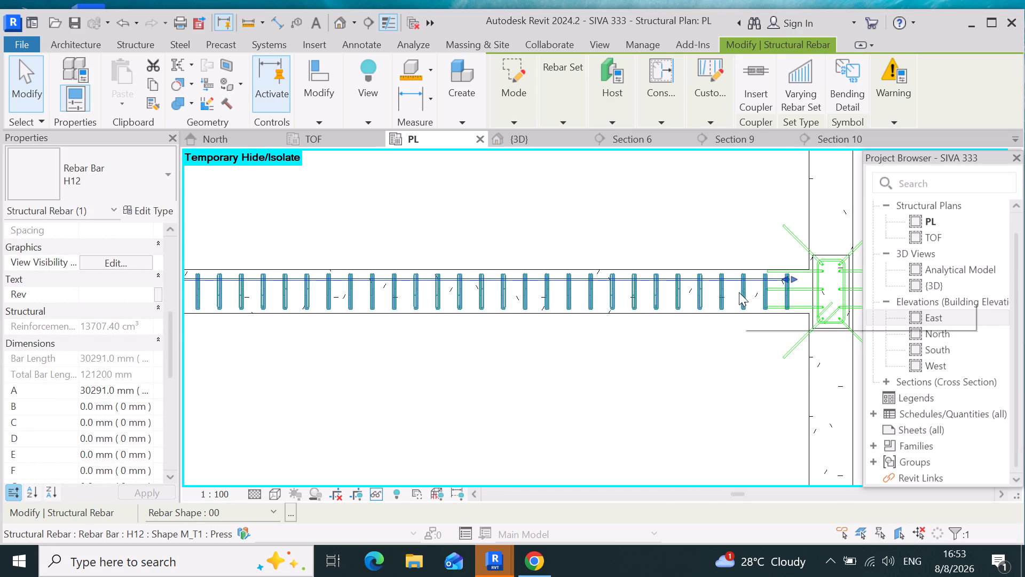
# Stretch the southern straight H12 bar set on the fourth beam line east into the second bay, about 8770 mm long.
pyautogui.scroll(-11, 743, 277)
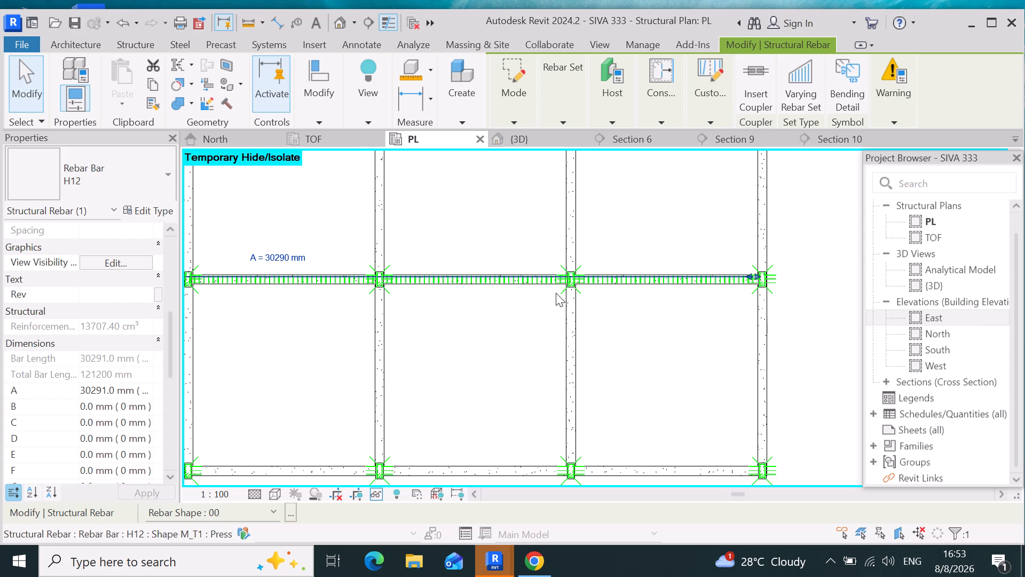
pyautogui.scroll(-11, 563, 286)
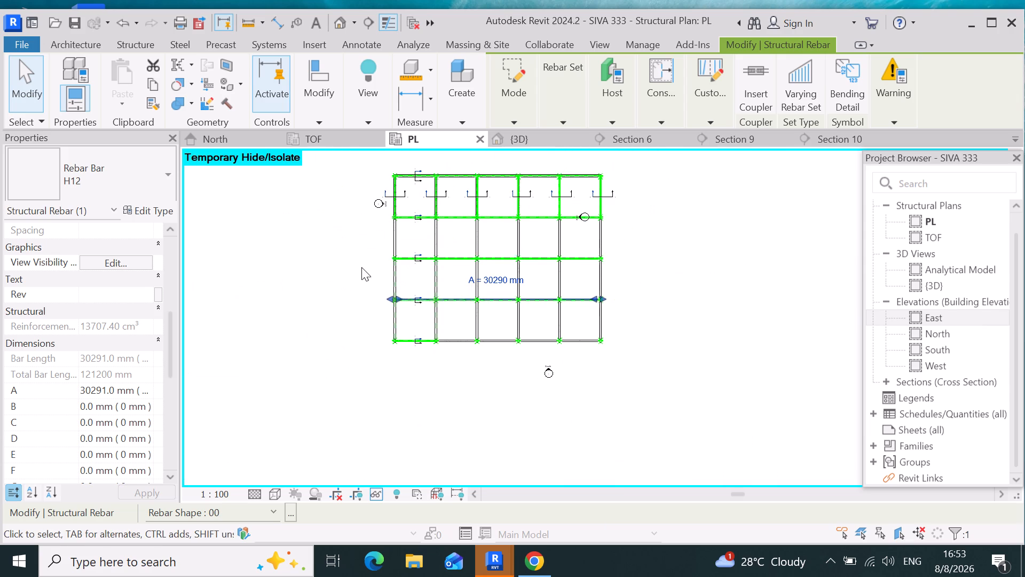
pyautogui.scroll(20, 420, 288)
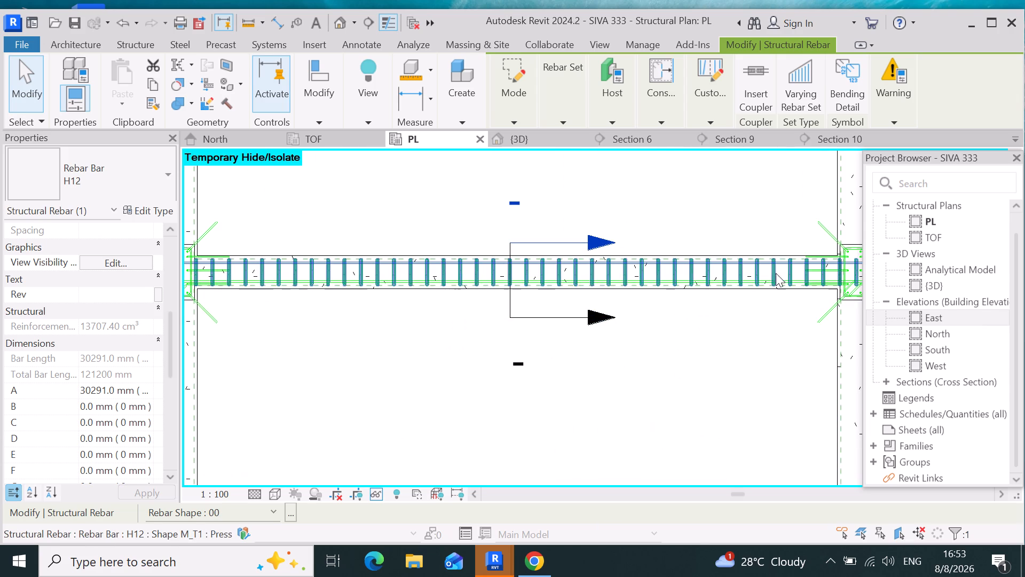
pyautogui.scroll(-5, 604, 348)
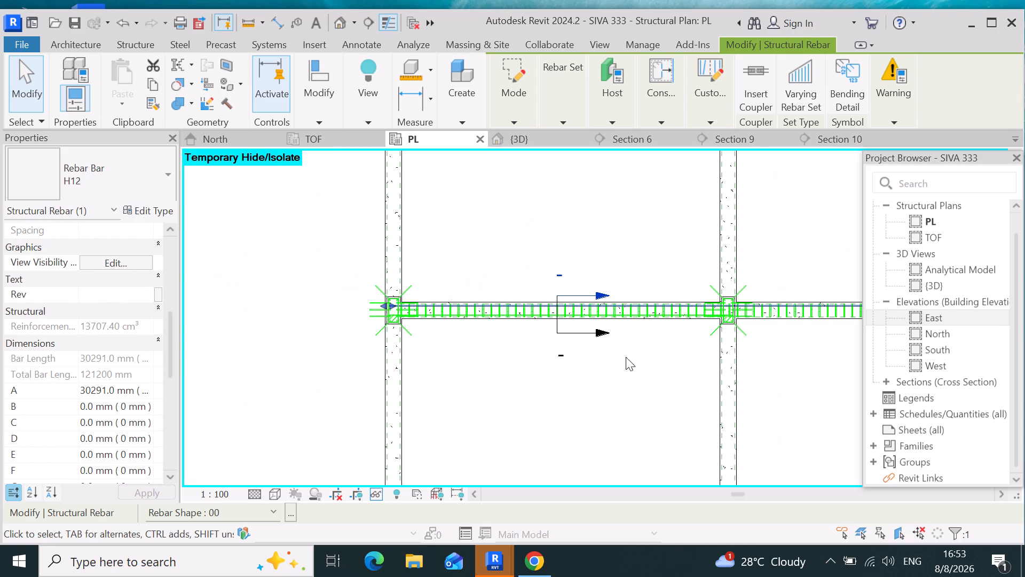
pyautogui.scroll(8, 764, 328)
pyautogui.scroll(4, 716, 274)
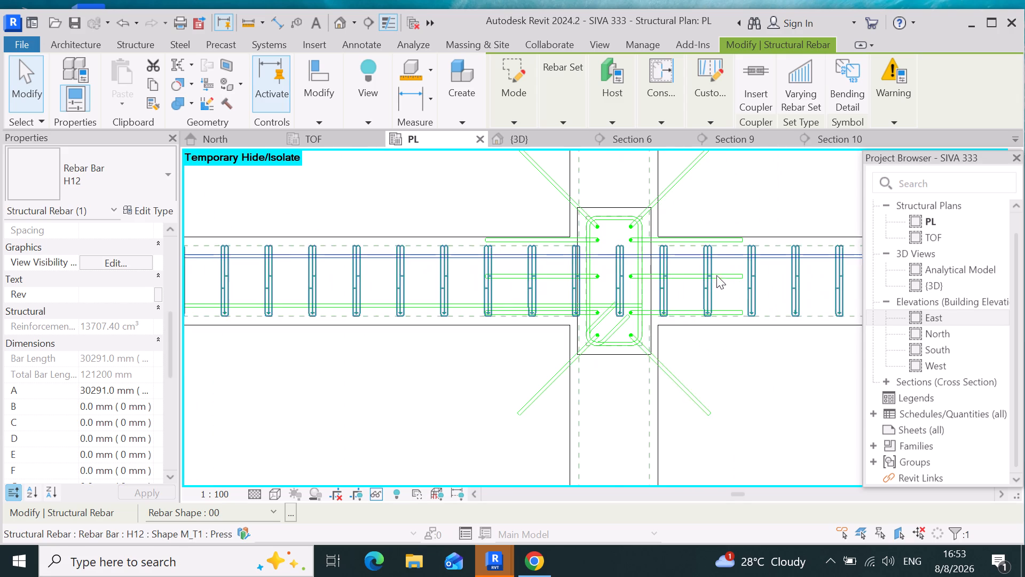
pyautogui.click(466, 303)
pyautogui.scroll(-9, 372, 298)
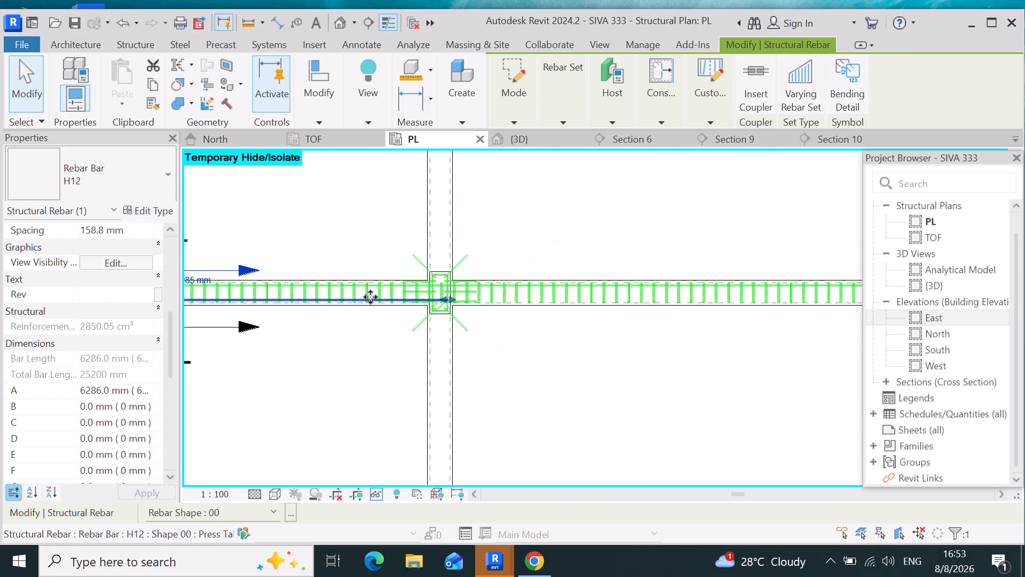
pyautogui.moveTo(450, 297); pyautogui.dragTo(645, 350)
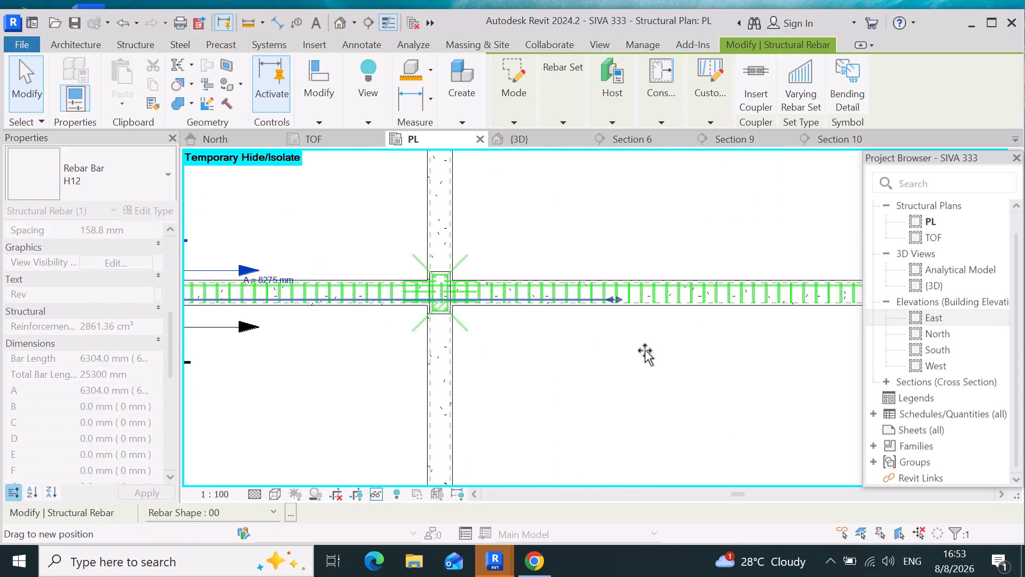
pyautogui.moveTo(645, 350); pyautogui.dragTo(656, 353)
pyautogui.click(656, 353)
pyautogui.scroll(3, 336, 283)
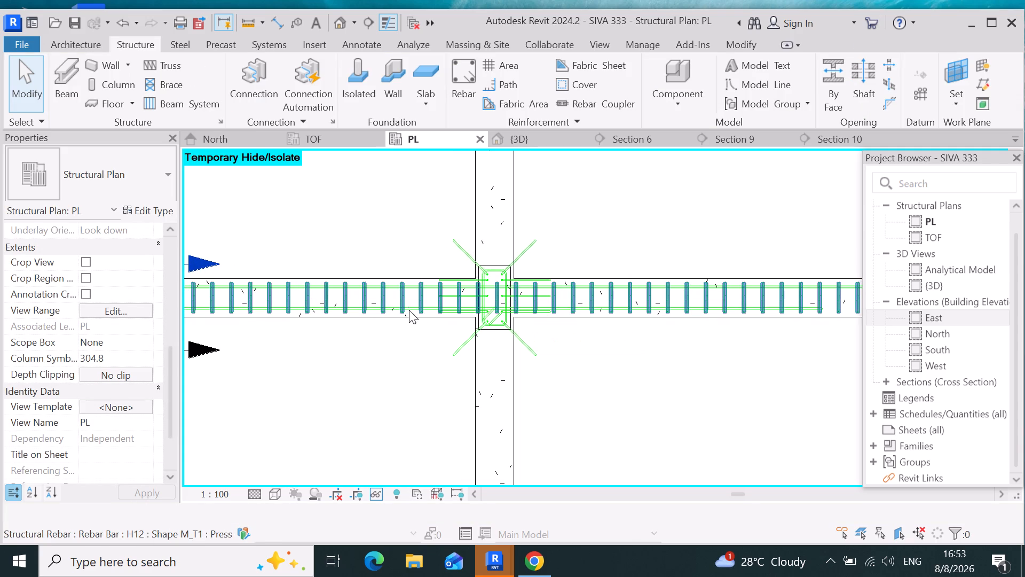
# Extend the fourth beam line's southern H12 bar set east from the second bay into the fifth bay, about 28025 mm long.
pyautogui.click(793, 311)
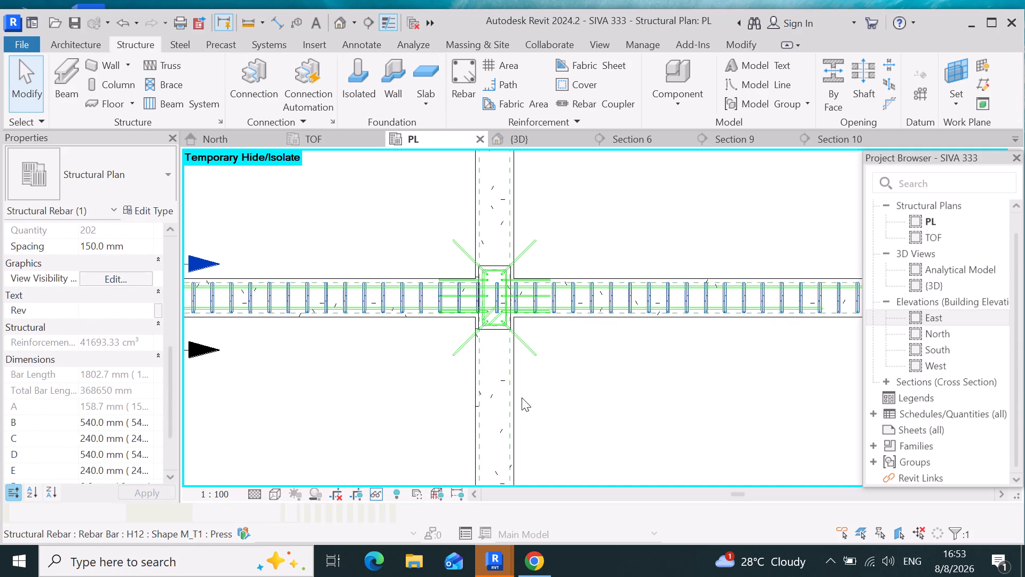
pyautogui.scroll(-10, 518, 395)
pyautogui.scroll(-1, 394, 371)
pyautogui.scroll(5, 430, 365)
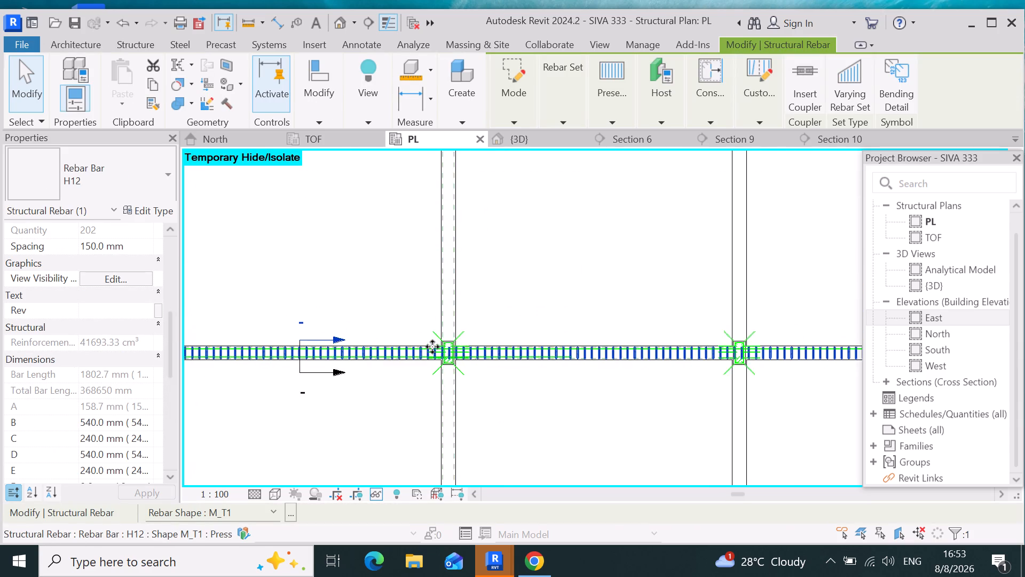
pyautogui.scroll(15, 432, 347)
pyautogui.scroll(5, 345, 353)
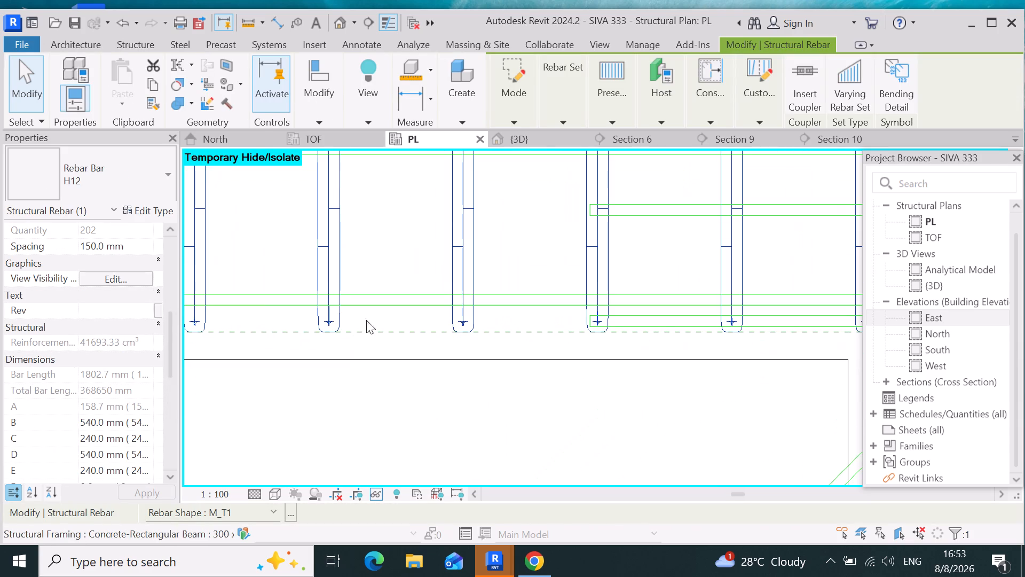
pyautogui.click(378, 303)
pyautogui.scroll(-10, 342, 339)
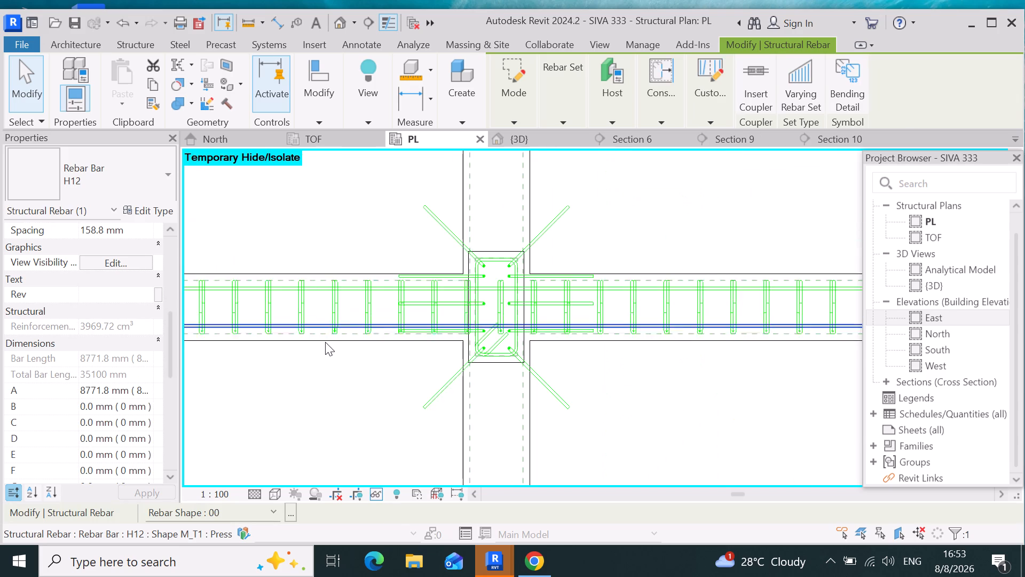
pyautogui.scroll(-19, 324, 342)
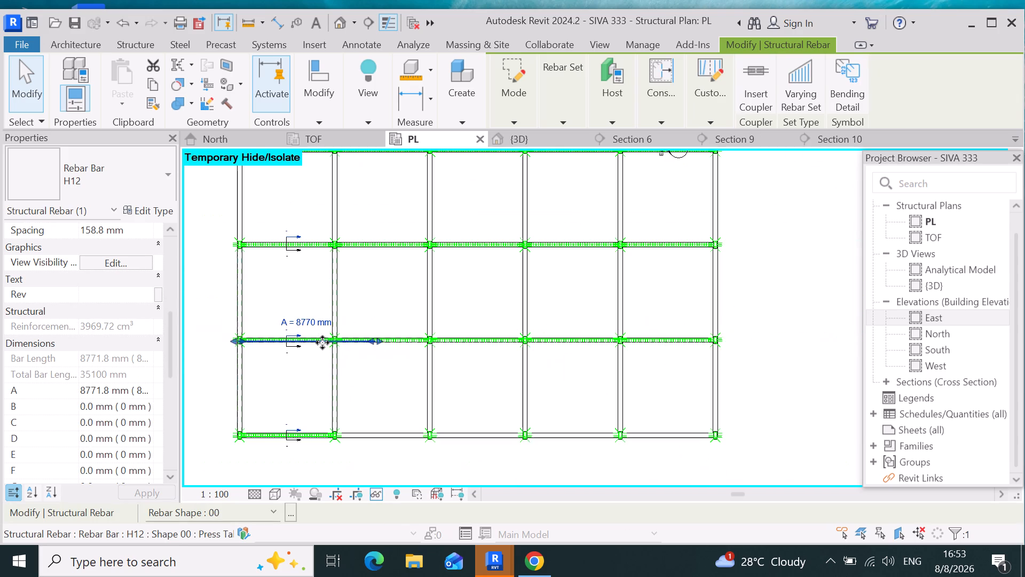
pyautogui.scroll(3, 396, 357)
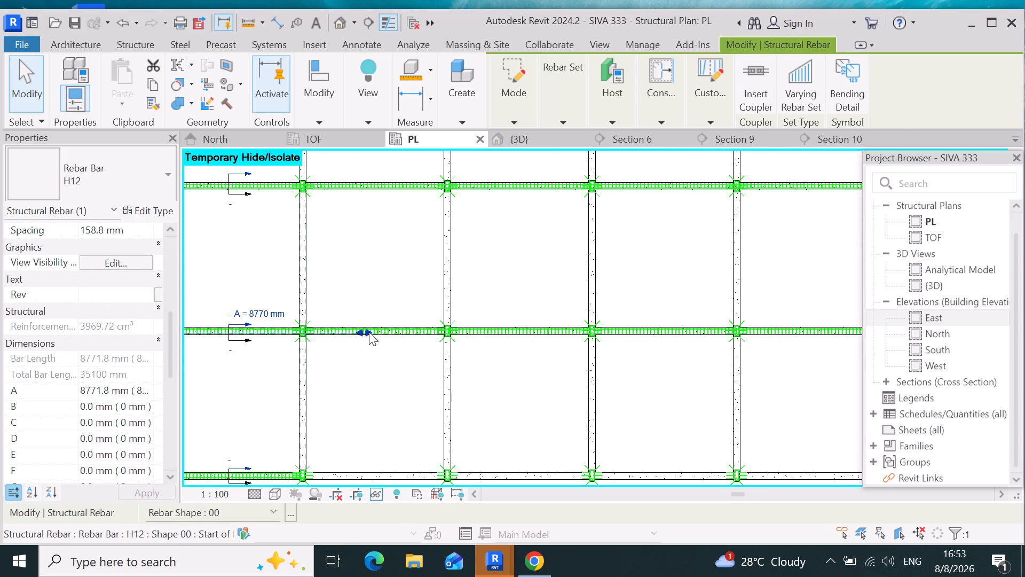
pyautogui.moveTo(369, 332); pyautogui.dragTo(746, 363)
pyautogui.scroll(-6, 746, 363)
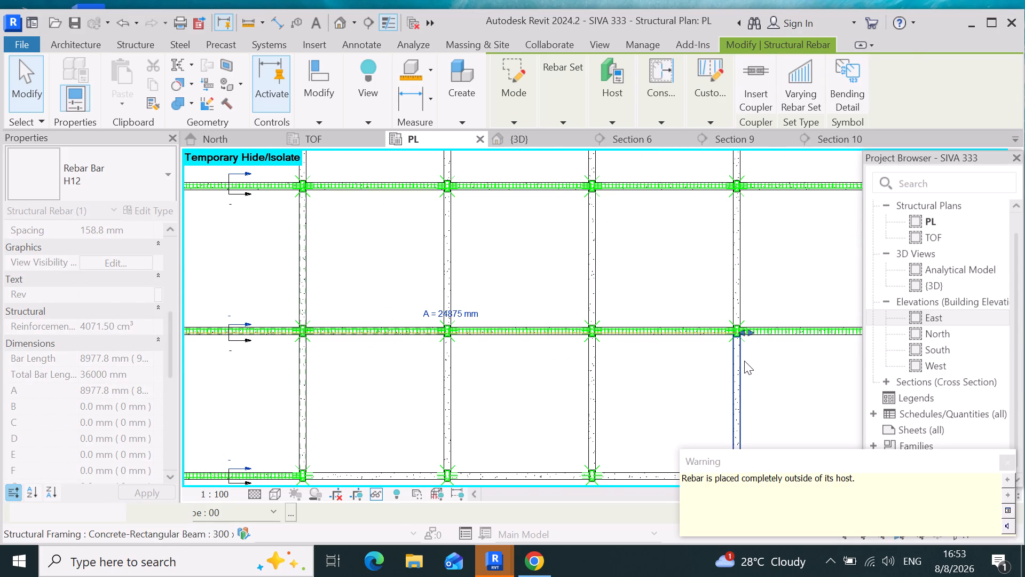
pyautogui.scroll(10, 770, 357)
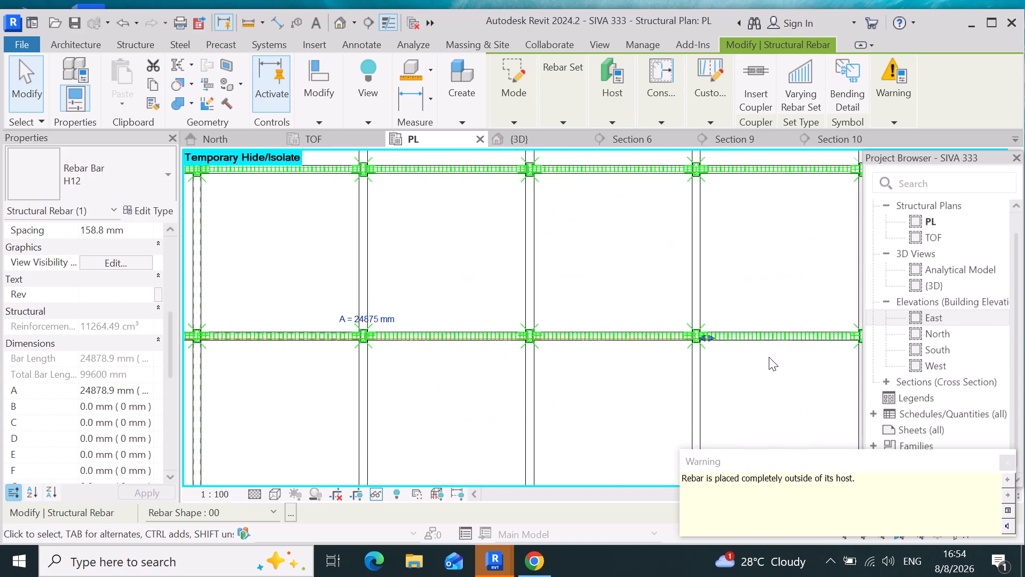
pyautogui.scroll(3, 769, 357)
pyautogui.moveTo(629, 313); pyautogui.dragTo(744, 325)
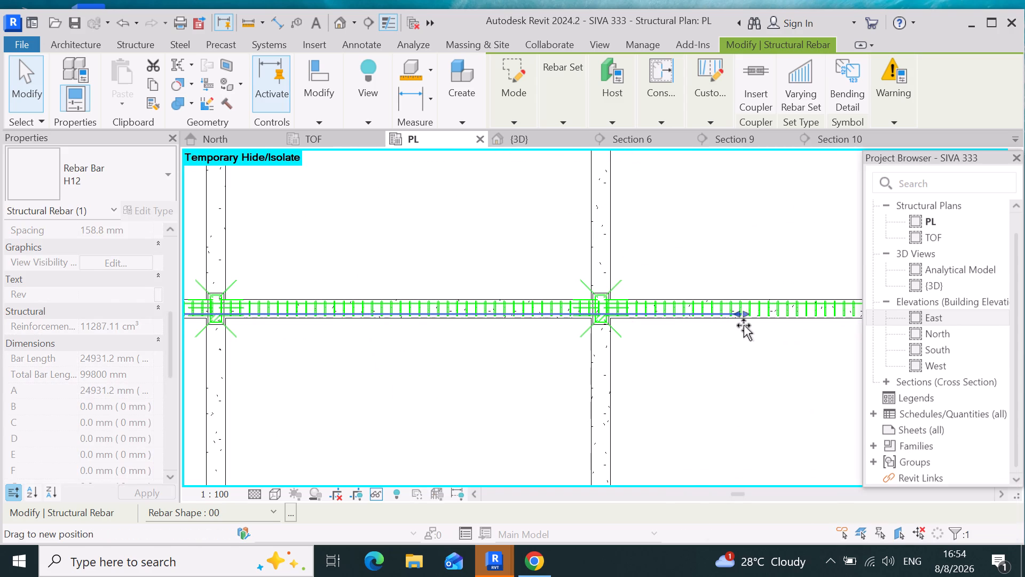
pyautogui.moveTo(744, 325); pyautogui.dragTo(825, 339)
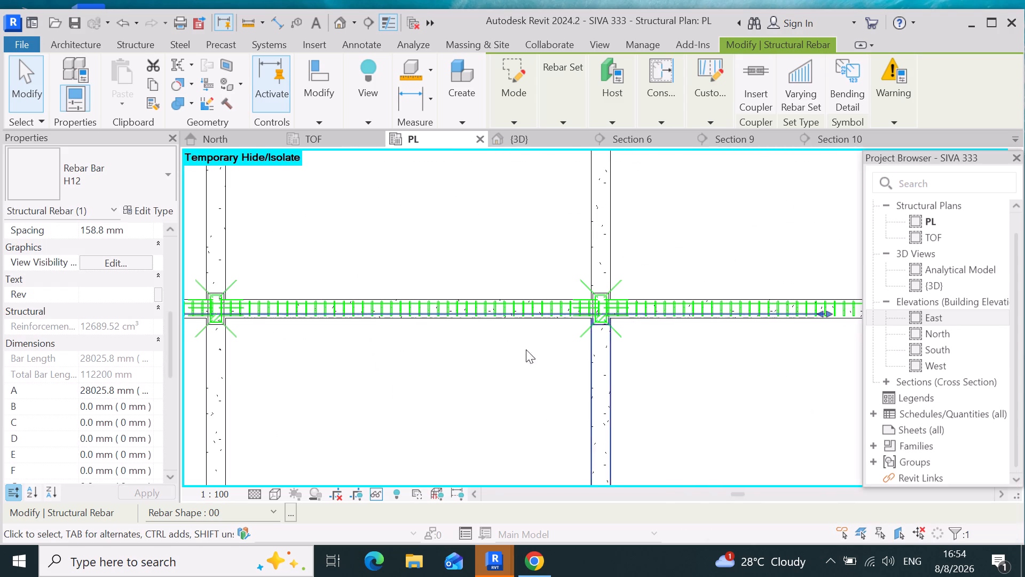
# Extend the fourth beam line's southern H12 bar set east to just short of the end column, about 30290 mm long.
pyautogui.scroll(13, 430, 318)
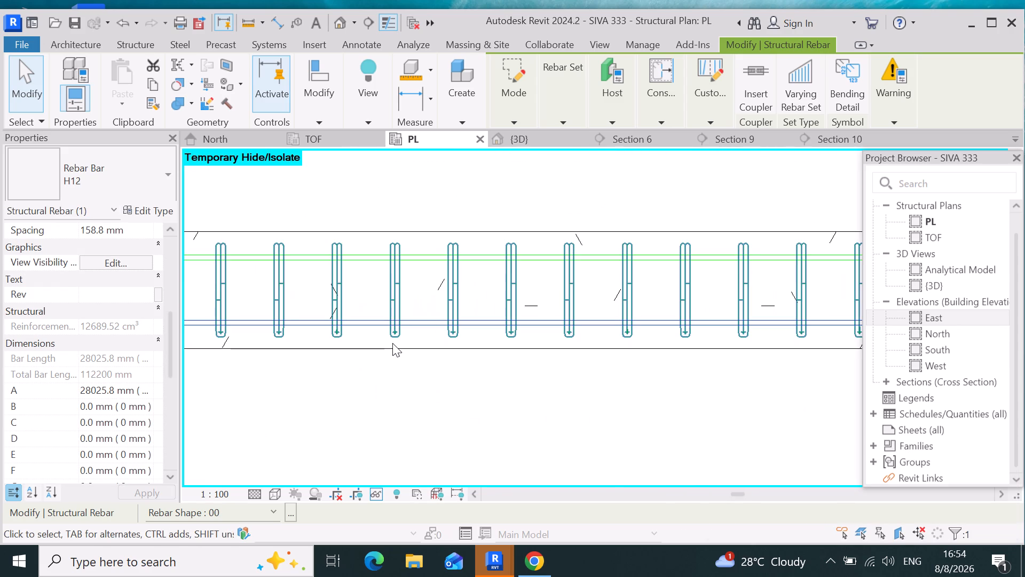
pyautogui.scroll(-17, 393, 341)
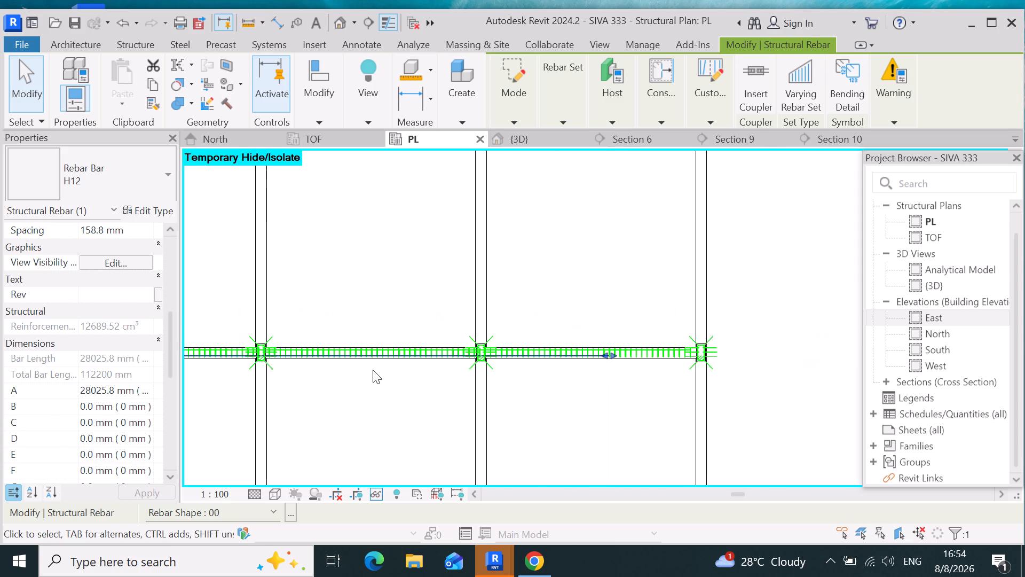
pyautogui.scroll(8, 730, 345)
pyautogui.scroll(5, 368, 406)
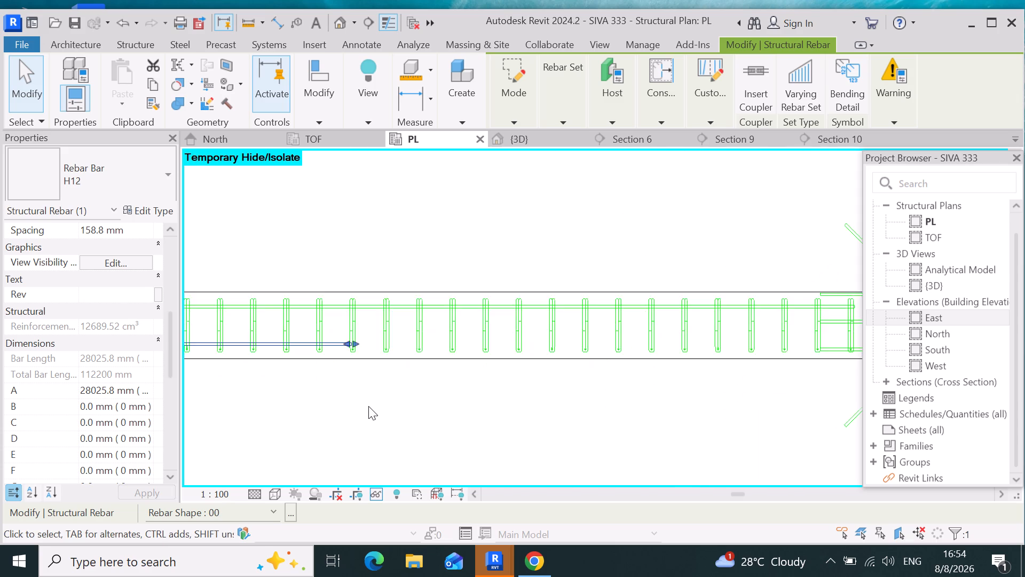
pyautogui.scroll(4, 367, 399)
pyautogui.moveTo(342, 301); pyautogui.dragTo(366, 308)
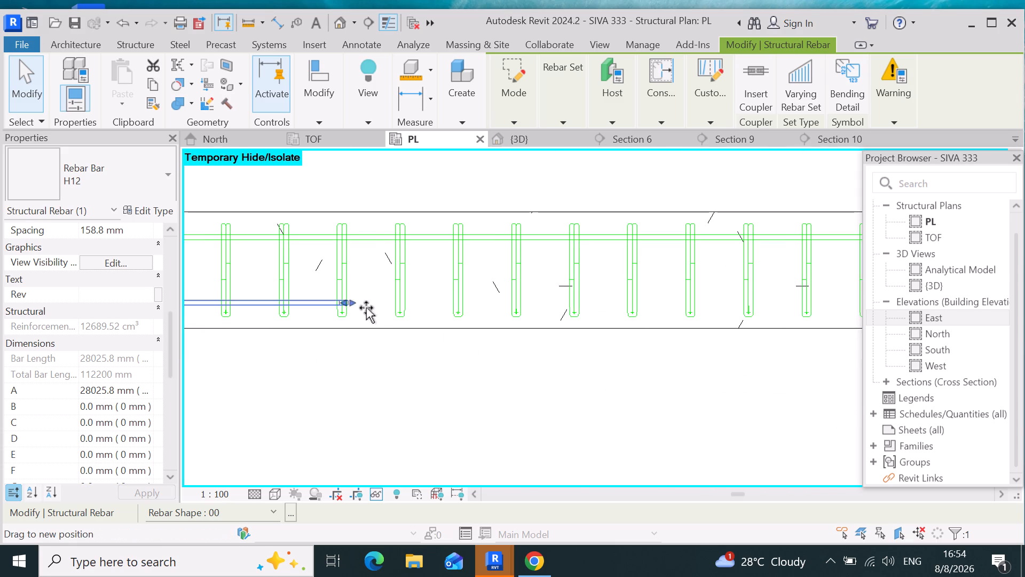
pyautogui.moveTo(366, 308); pyautogui.dragTo(876, 326)
pyautogui.scroll(-5, 631, 397)
pyautogui.scroll(-5, 488, 414)
pyautogui.scroll(6, 617, 389)
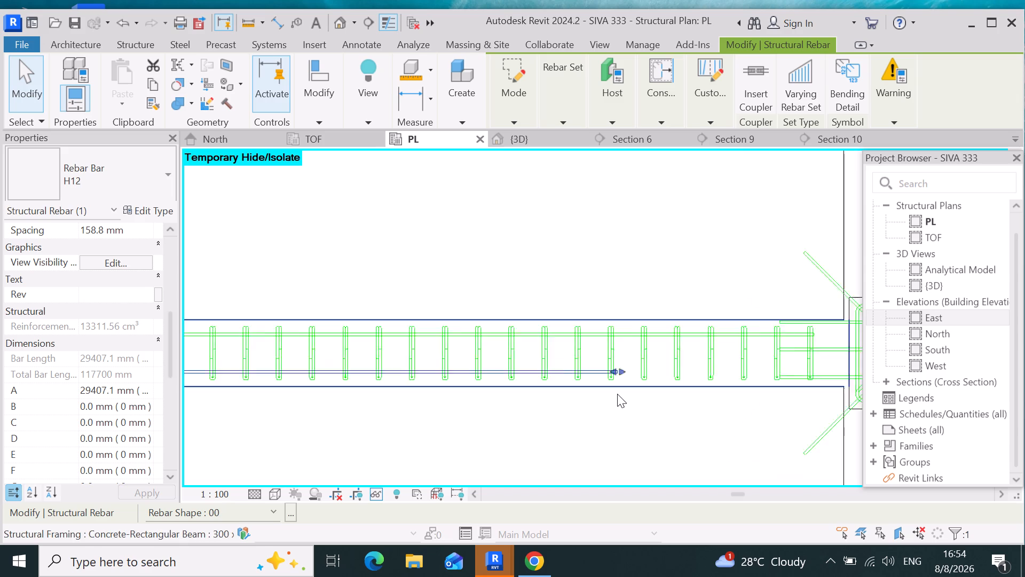
pyautogui.scroll(1, 617, 394)
pyautogui.scroll(-4, 454, 360)
pyautogui.scroll(2, 600, 406)
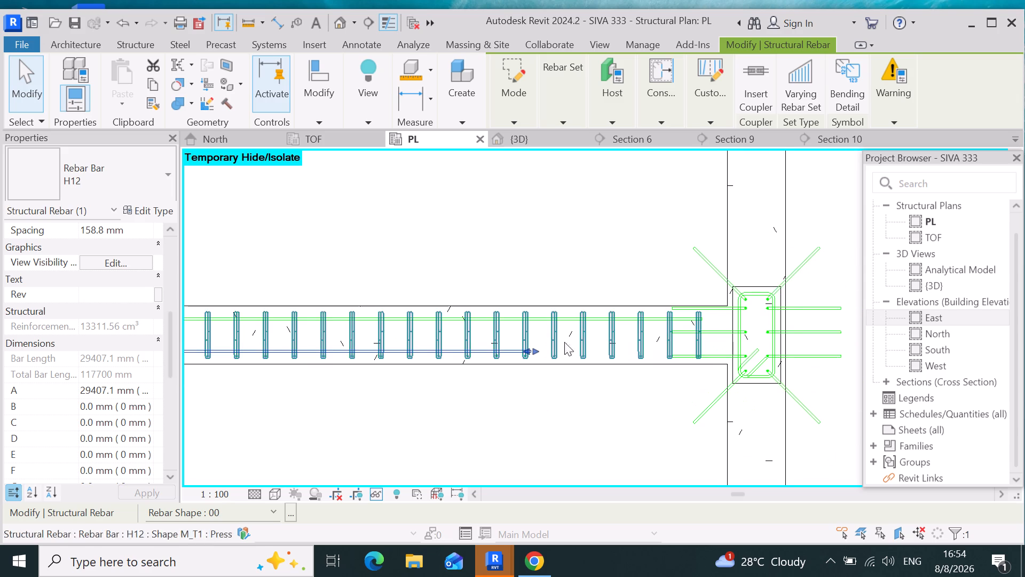
pyautogui.moveTo(533, 347); pyautogui.dragTo(594, 354)
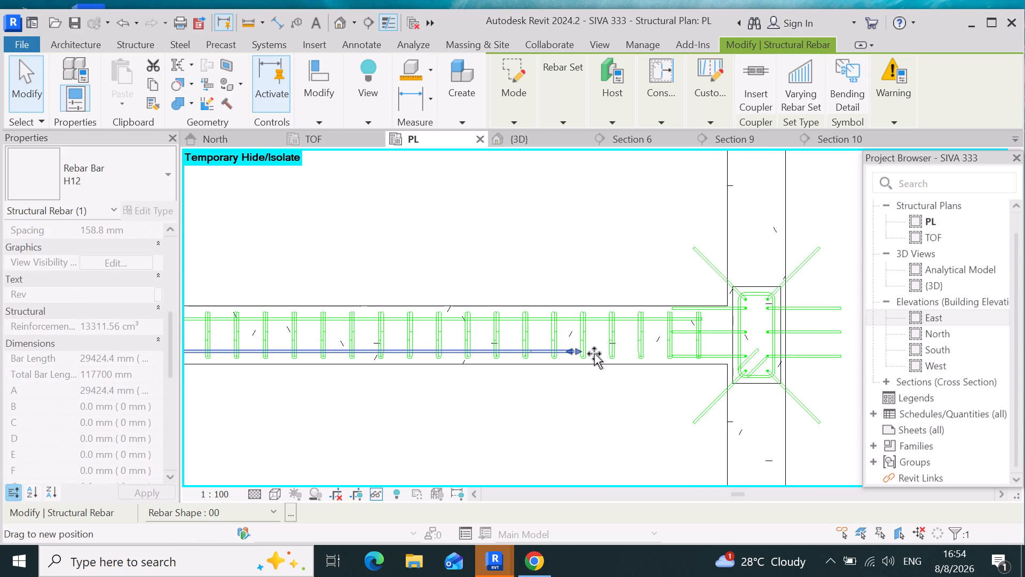
pyautogui.moveTo(594, 354); pyautogui.dragTo(702, 362)
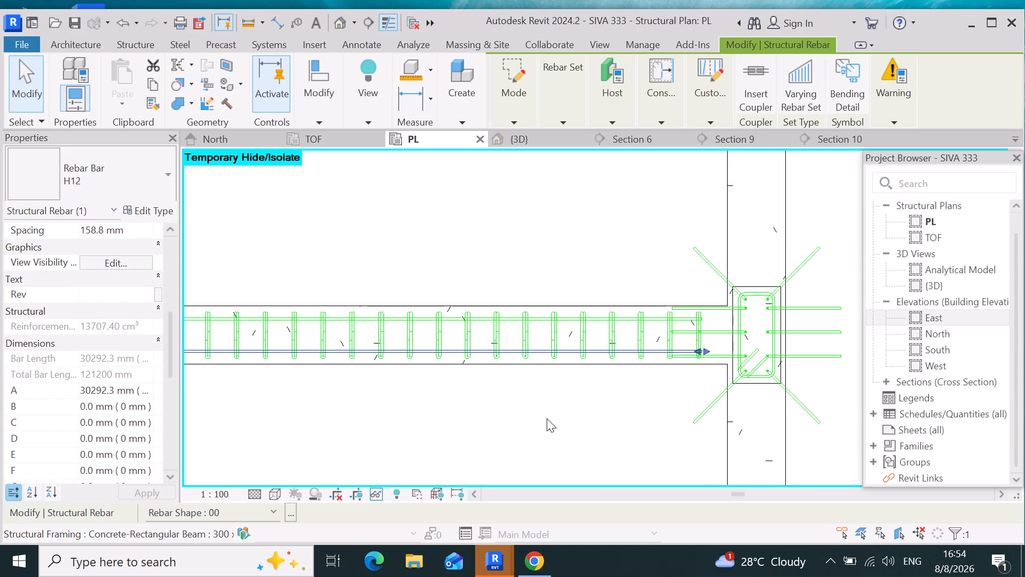
# Stretch the fifth beam line's first-bay M_T1 stirrup set east into the second bay, to 50 stirrups at 150 mm spacing.
pyautogui.scroll(-11, 582, 374)
pyautogui.scroll(-10, 741, 315)
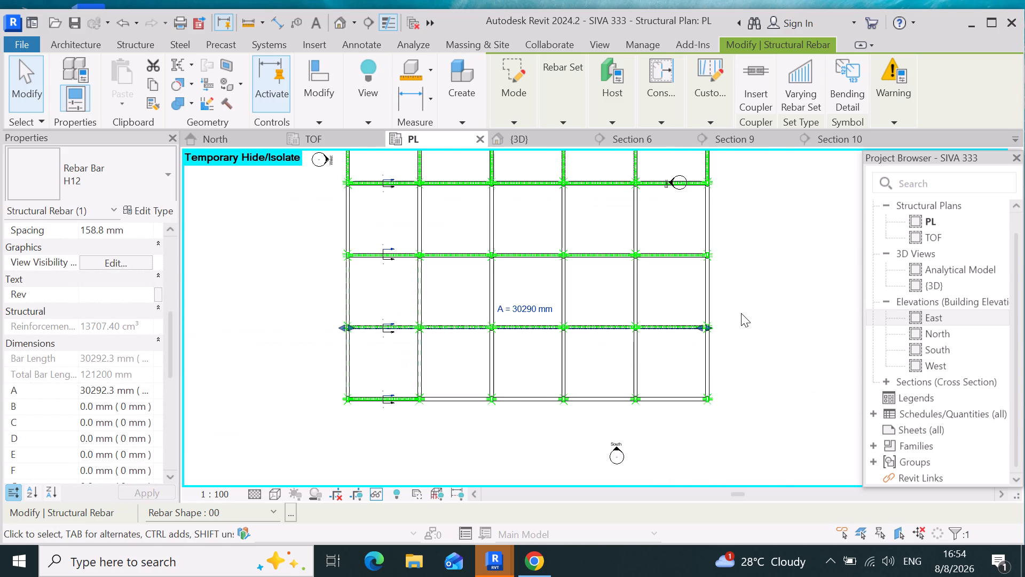
pyautogui.scroll(-2, 504, 434)
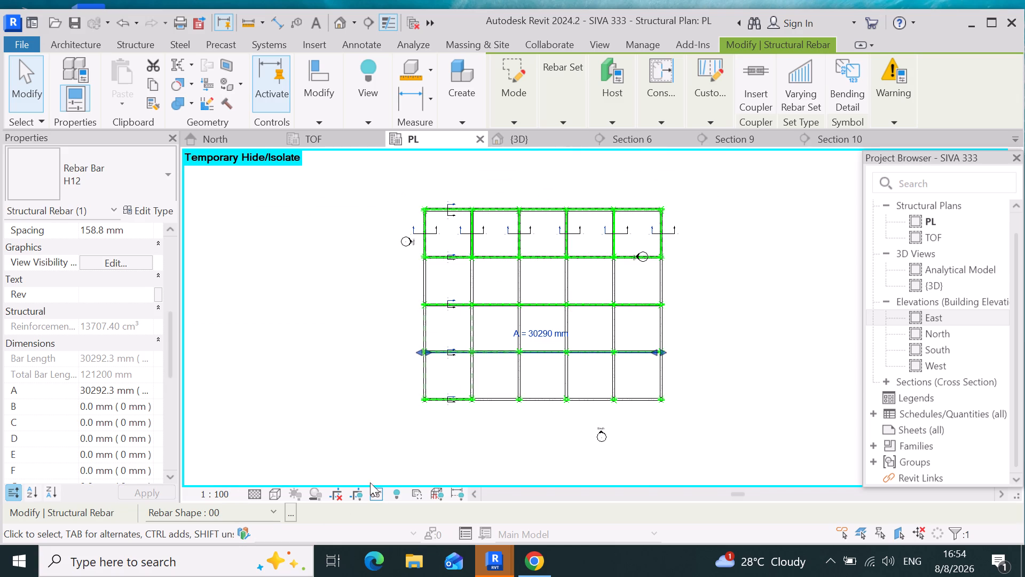
pyautogui.scroll(3, 559, 438)
pyautogui.scroll(4, 415, 396)
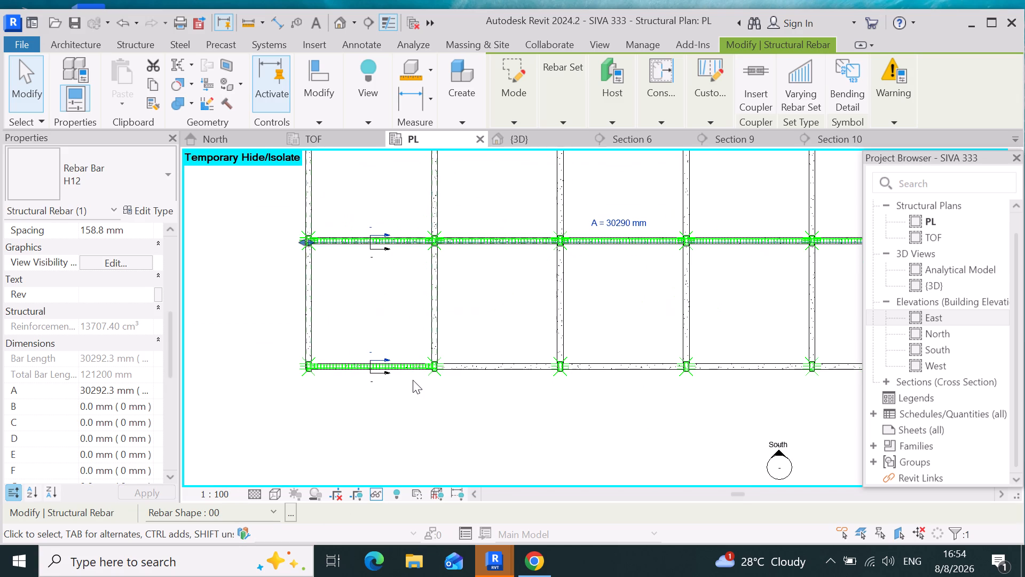
pyautogui.scroll(13, 413, 379)
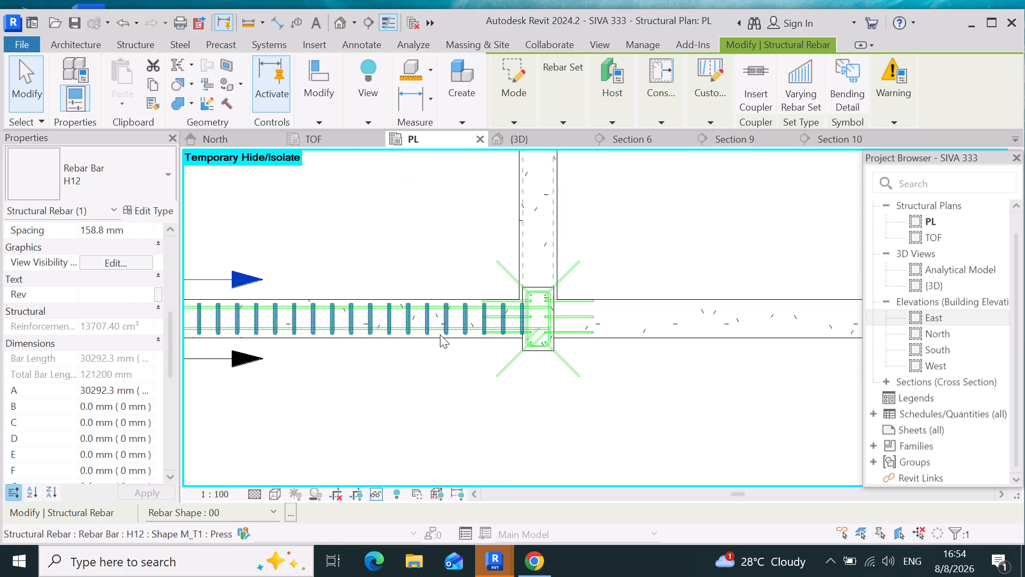
pyautogui.click(444, 325)
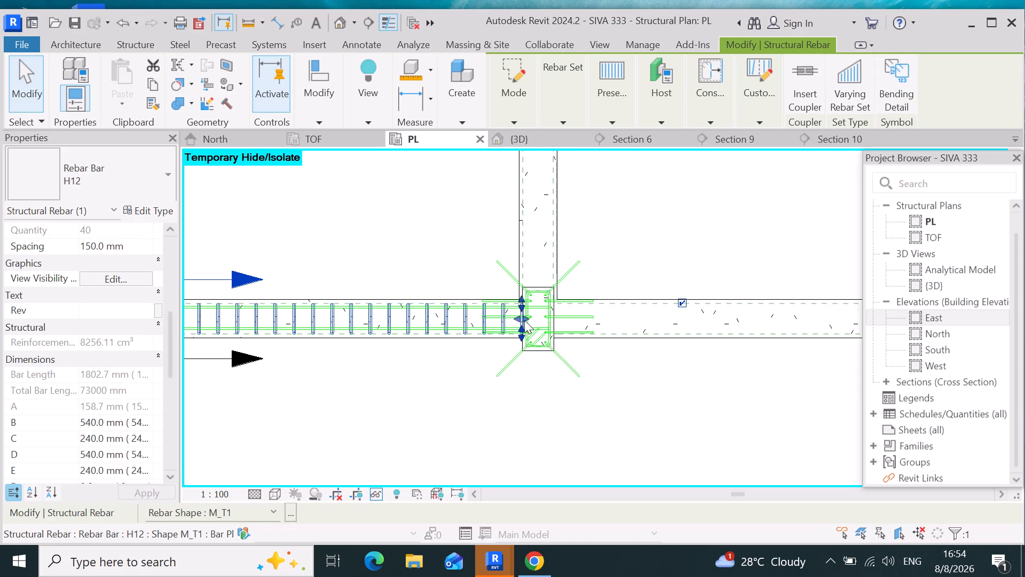
pyautogui.moveTo(525, 318); pyautogui.dragTo(699, 332)
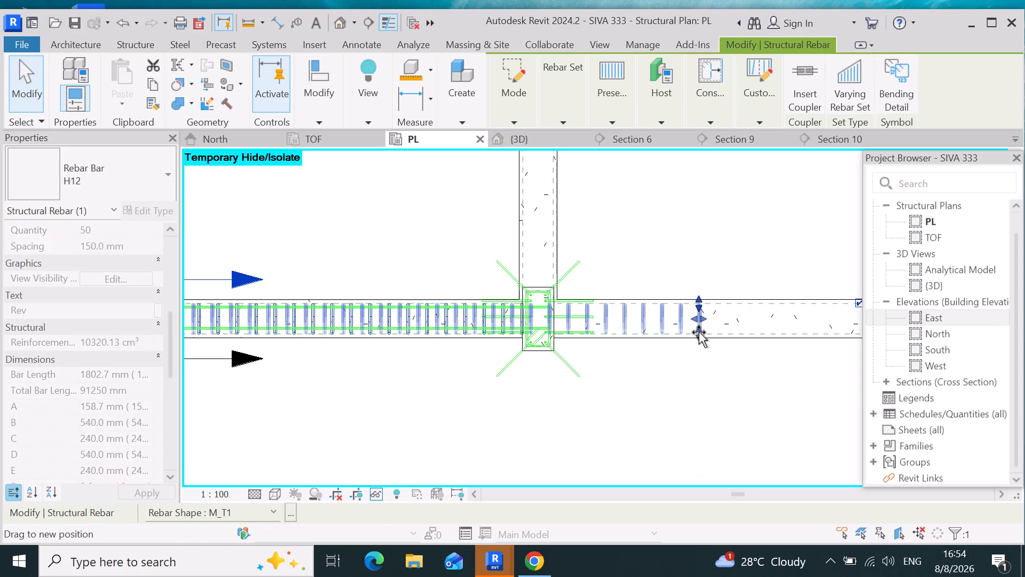
pyautogui.moveTo(699, 332); pyautogui.dragTo(688, 338)
# Extend the fifth beam line's M_T1 stirrup set east from the second bay through the fifth bay, to 200 stirrups.
pyautogui.scroll(-19, 699, 332)
pyautogui.scroll(-6, 688, 338)
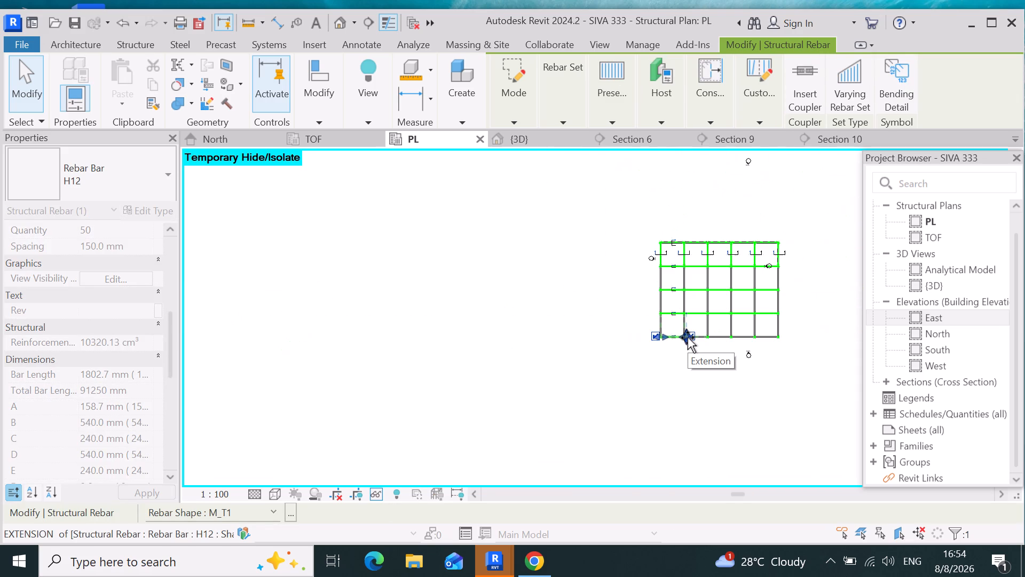
pyautogui.moveTo(688, 338); pyautogui.dragTo(786, 354)
pyautogui.scroll(2, 786, 354)
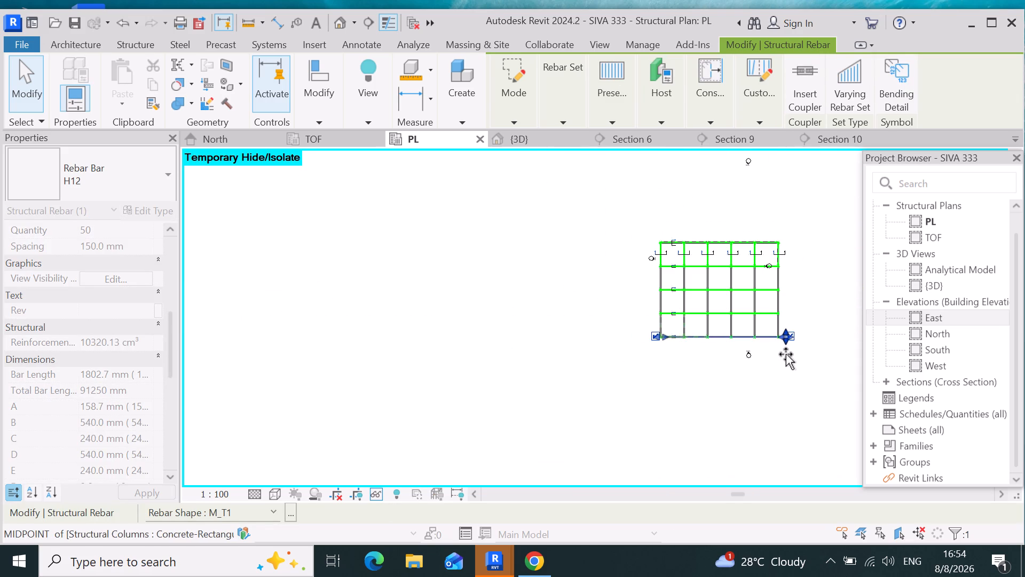
pyautogui.scroll(15, 786, 354)
pyautogui.moveTo(786, 354); pyautogui.dragTo(748, 319)
pyautogui.scroll(4, 746, 319)
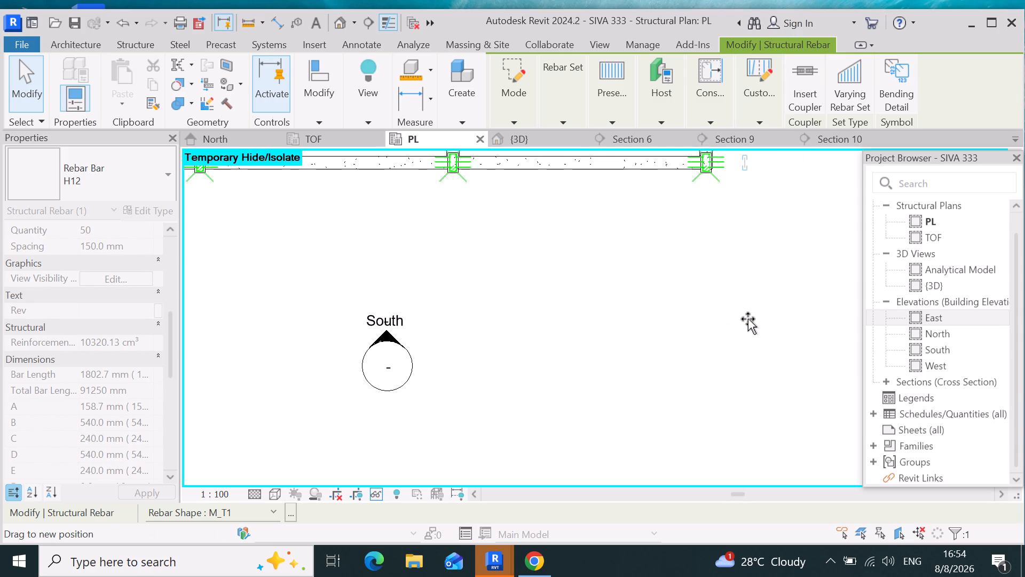
pyautogui.moveTo(748, 319); pyautogui.dragTo(746, 321)
pyautogui.scroll(-5, 748, 320)
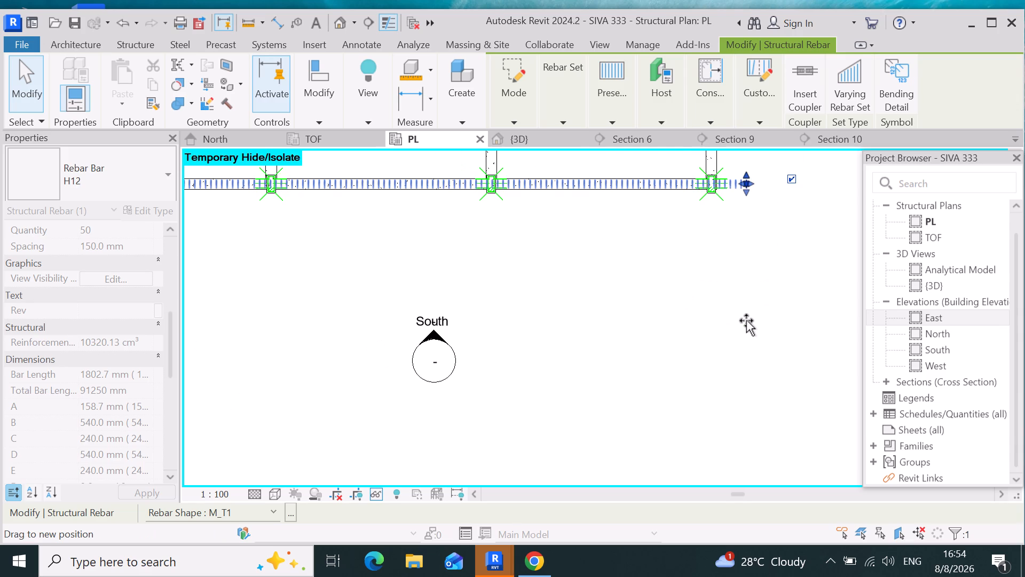
pyautogui.moveTo(746, 321); pyautogui.dragTo(707, 289)
pyautogui.scroll(-5, 746, 321)
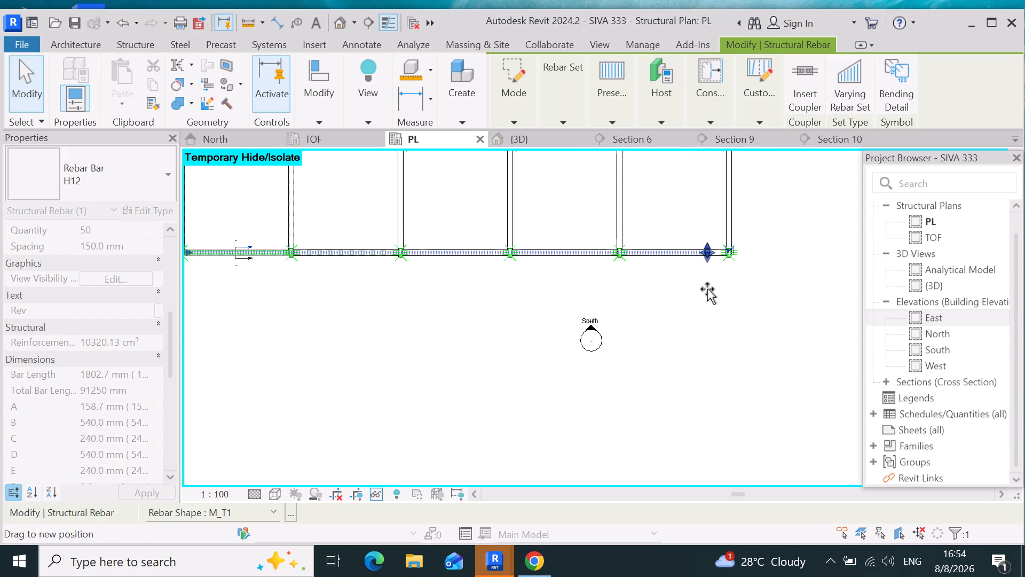
pyautogui.moveTo(707, 289); pyautogui.dragTo(720, 290)
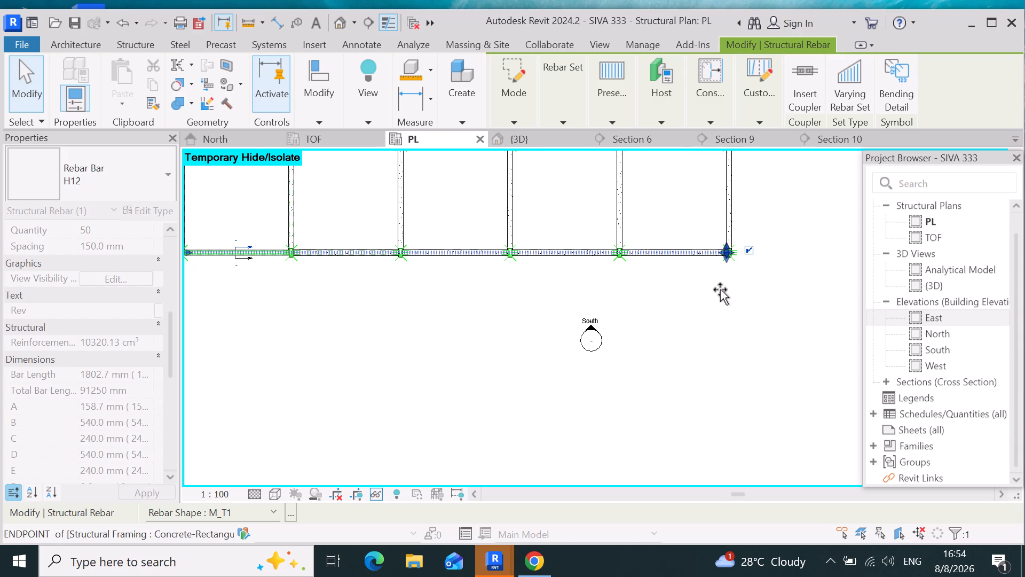
pyautogui.moveTo(720, 290); pyautogui.dragTo(717, 291)
# Lengthen the fifth beam line's stirrup set slightly eastward, ending just short of the end column.
pyautogui.scroll(17, 721, 223)
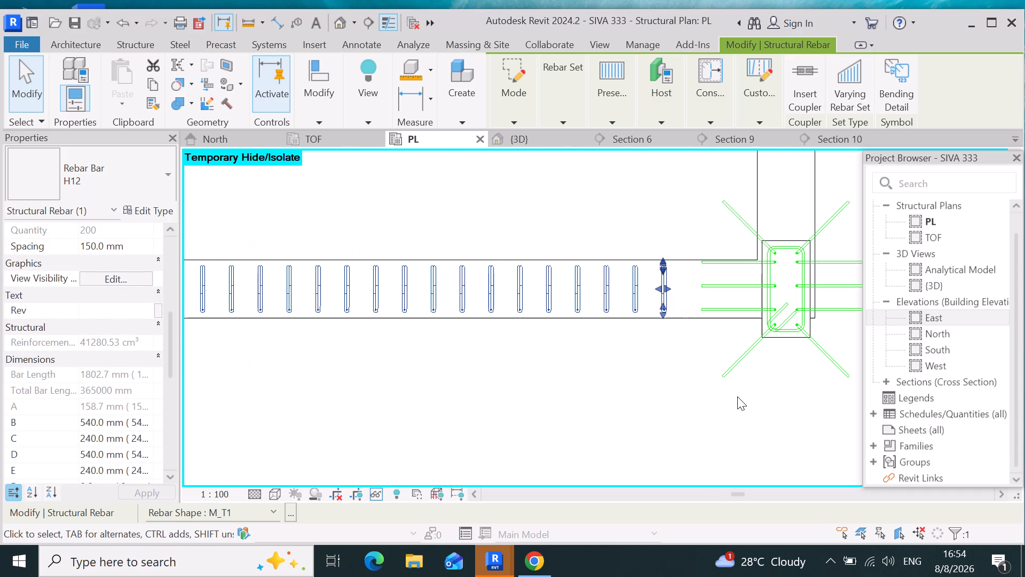
pyautogui.moveTo(667, 288); pyautogui.dragTo(676, 289)
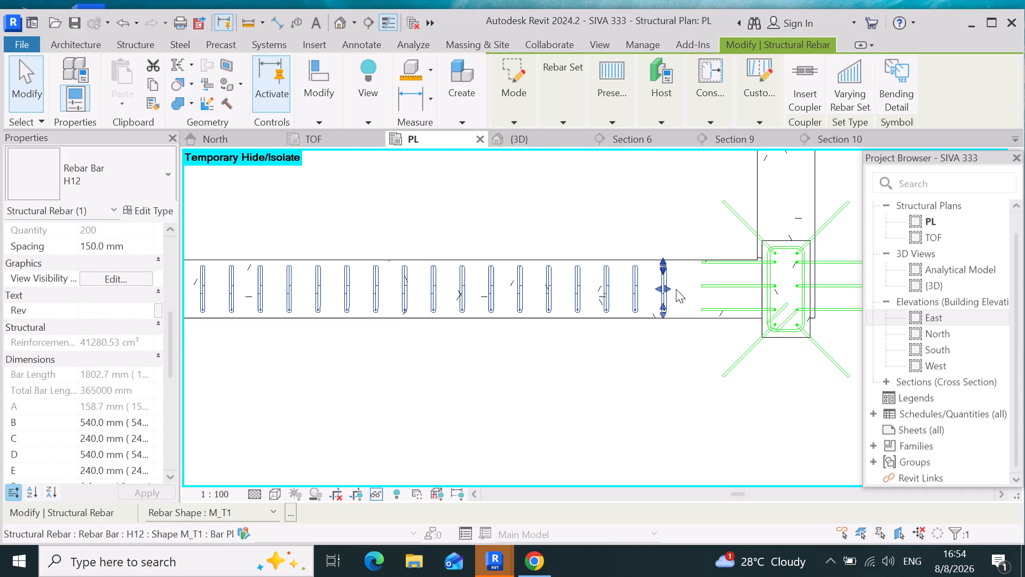
pyautogui.moveTo(676, 289); pyautogui.dragTo(697, 293)
pyautogui.click(697, 293)
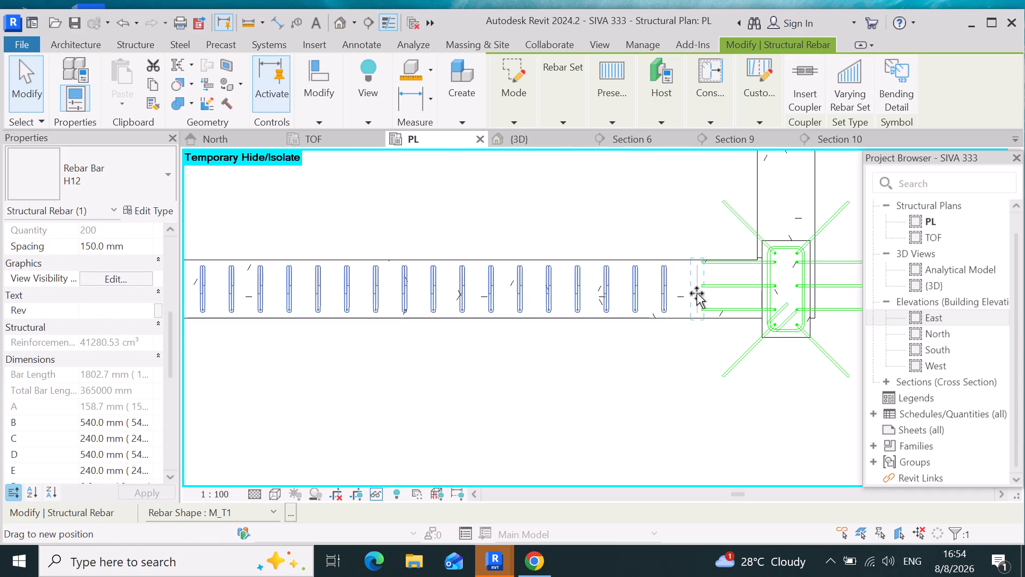
pyautogui.click(688, 360)
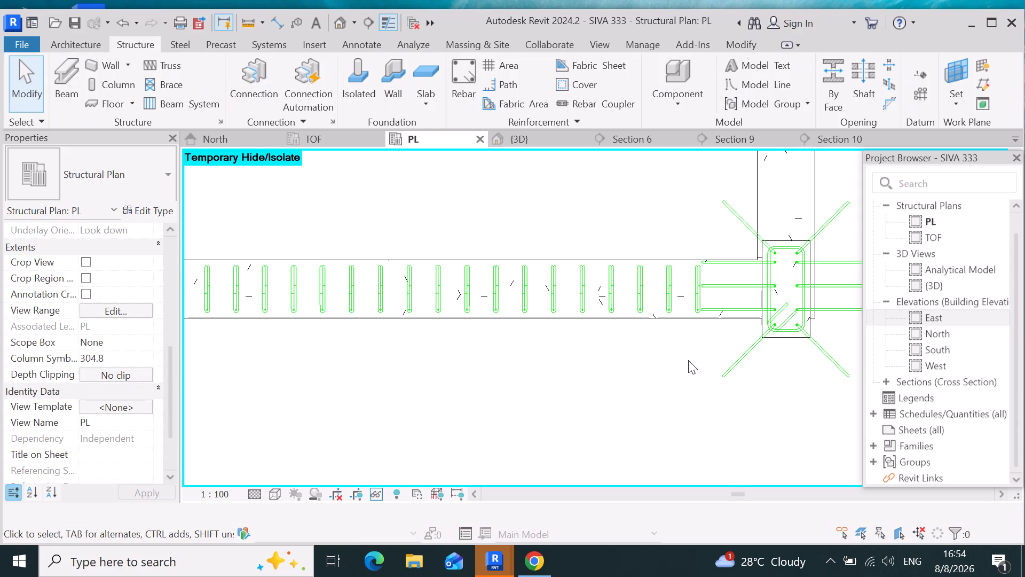
# Stretch the northern straight H12 bar set on the fifth beam line east into the second bay, about 7735 mm long.
pyautogui.scroll(-12, 695, 356)
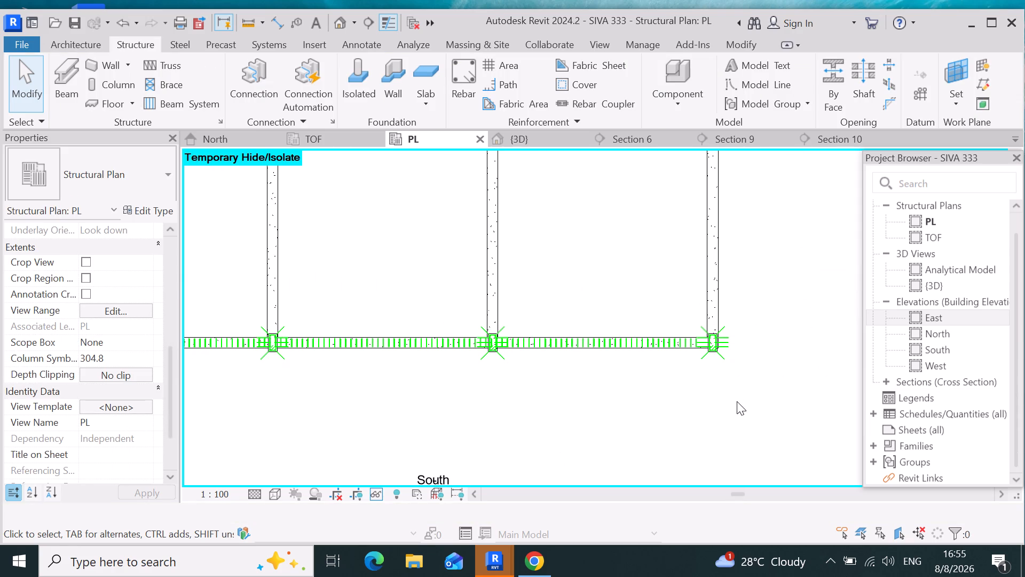
pyautogui.scroll(-5, 739, 396)
pyautogui.scroll(-3, 584, 385)
pyautogui.scroll(2, 269, 384)
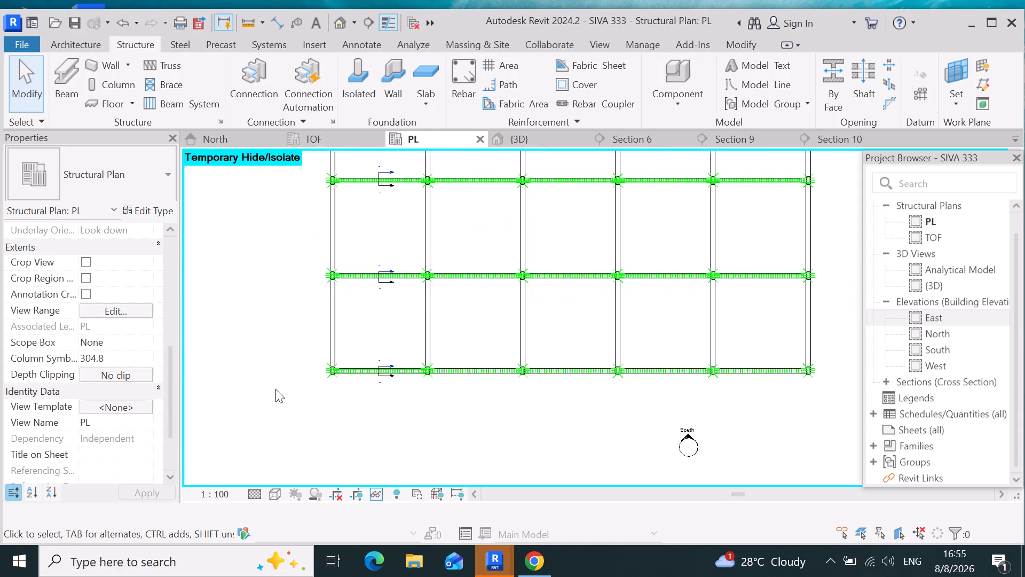
pyautogui.scroll(16, 362, 382)
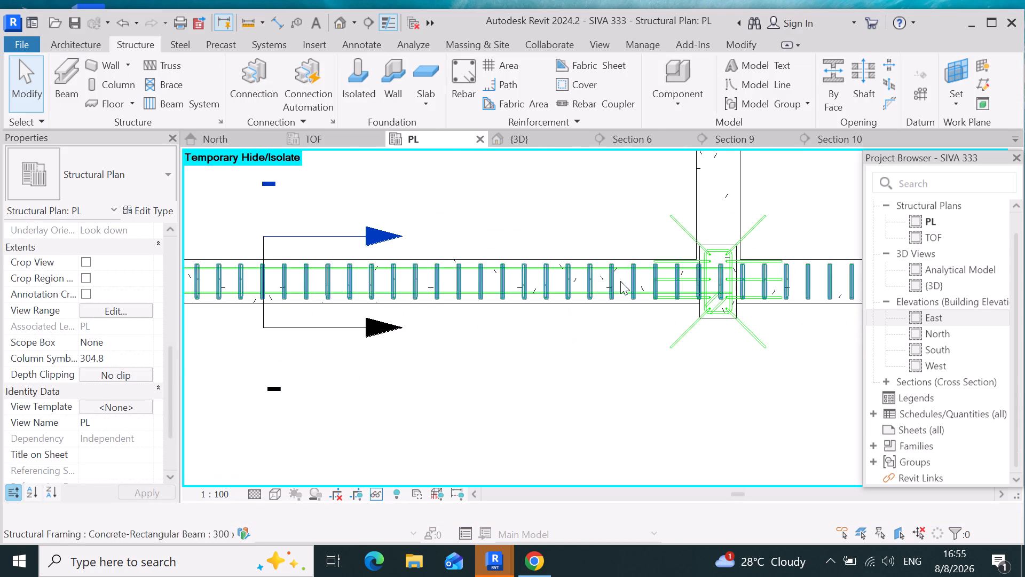
pyautogui.scroll(8, 625, 261)
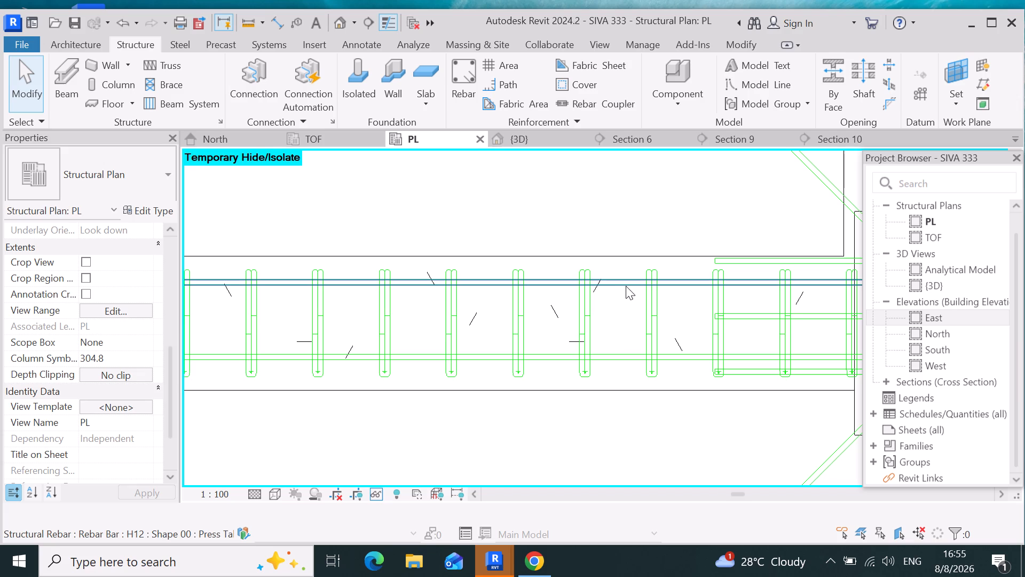
pyautogui.click(626, 284)
pyautogui.scroll(-7, 350, 363)
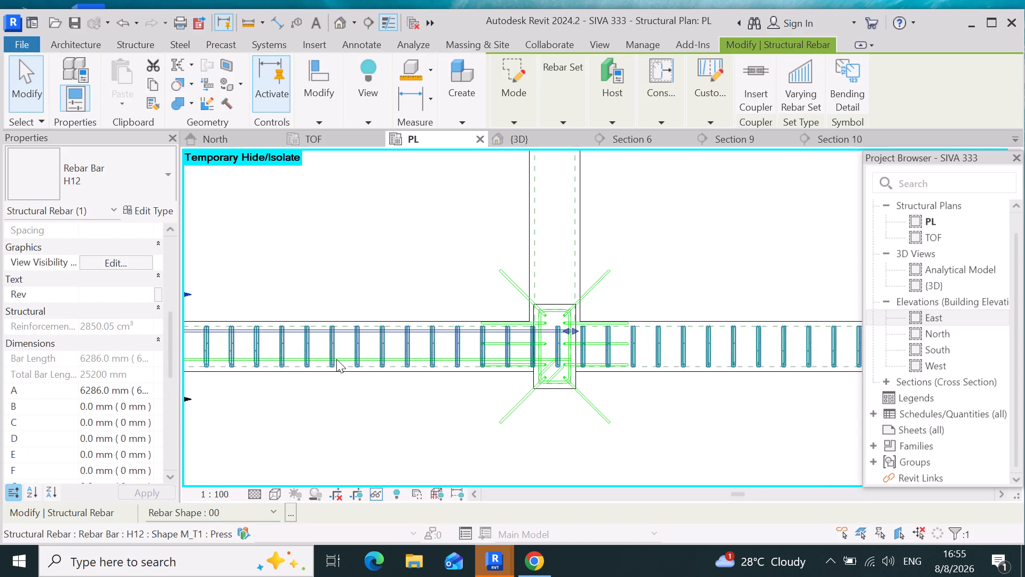
pyautogui.scroll(-5, 452, 364)
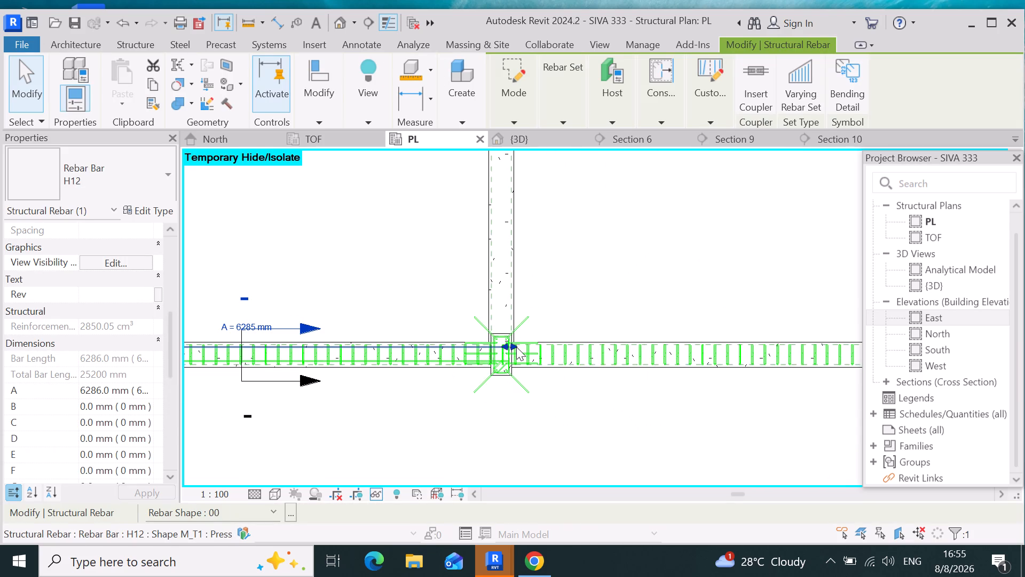
pyautogui.moveTo(512, 345); pyautogui.dragTo(630, 365)
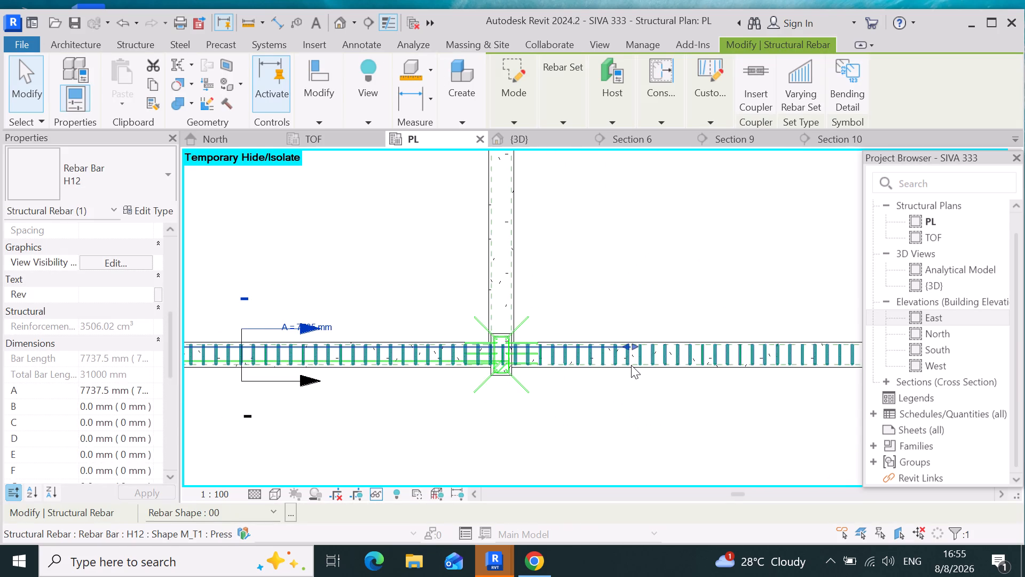
# Stretch the northern straight H12 bar set on the fifth beam line further east within the second bay, to about 8775 mm.
pyautogui.scroll(-19, 630, 364)
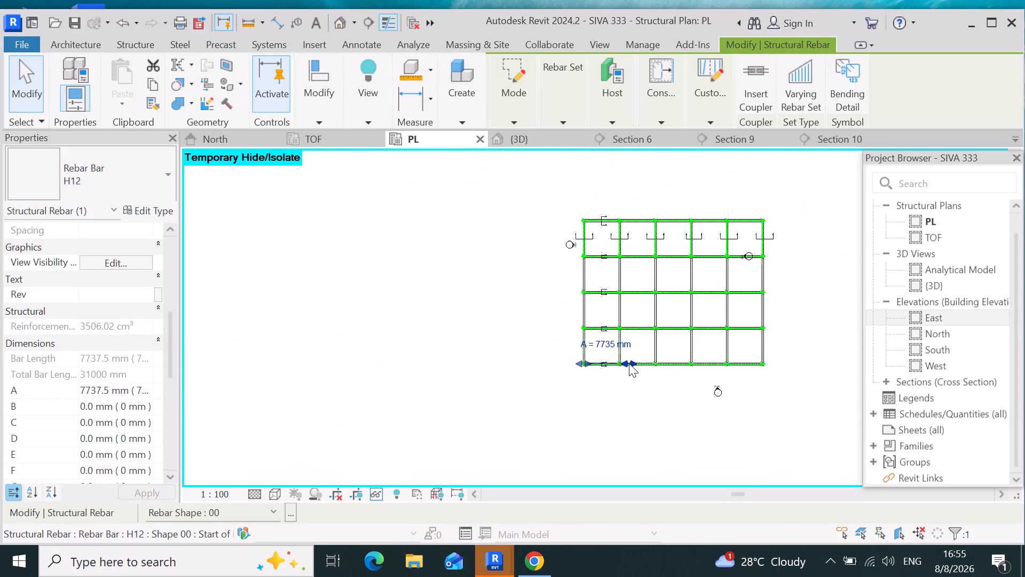
pyautogui.scroll(8, 747, 365)
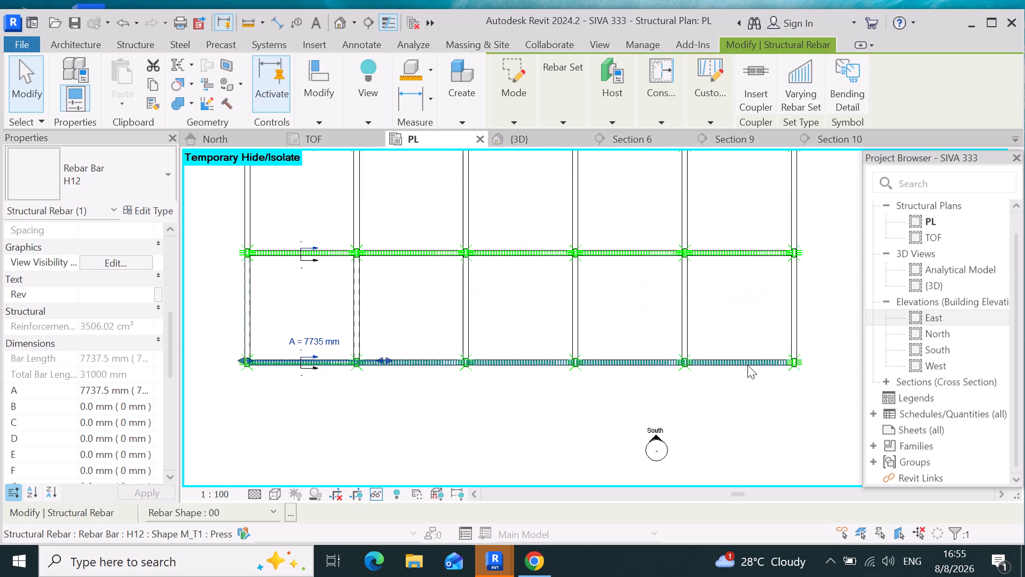
pyautogui.scroll(10, 789, 361)
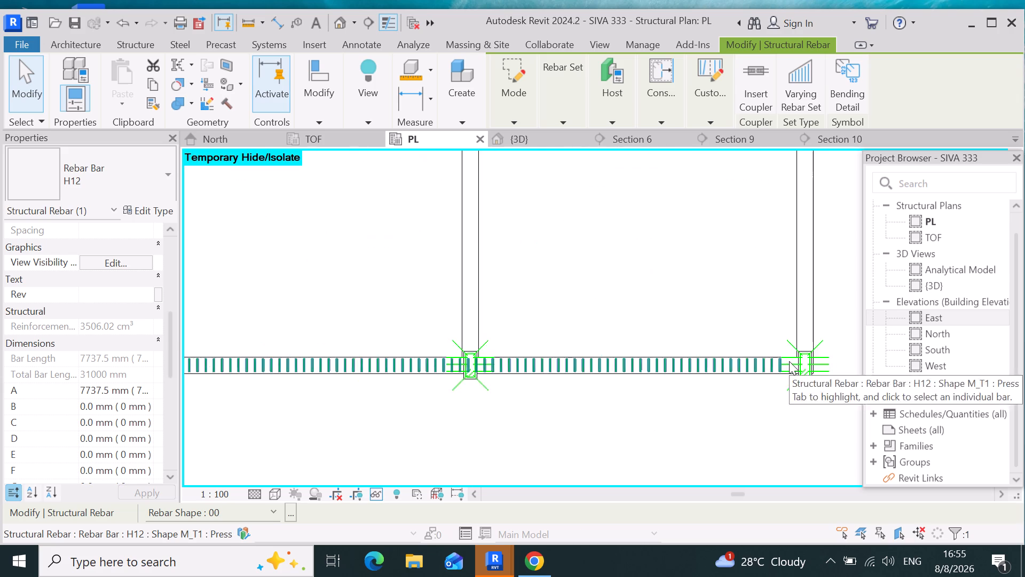
pyautogui.scroll(2, 789, 361)
pyautogui.scroll(-10, 657, 362)
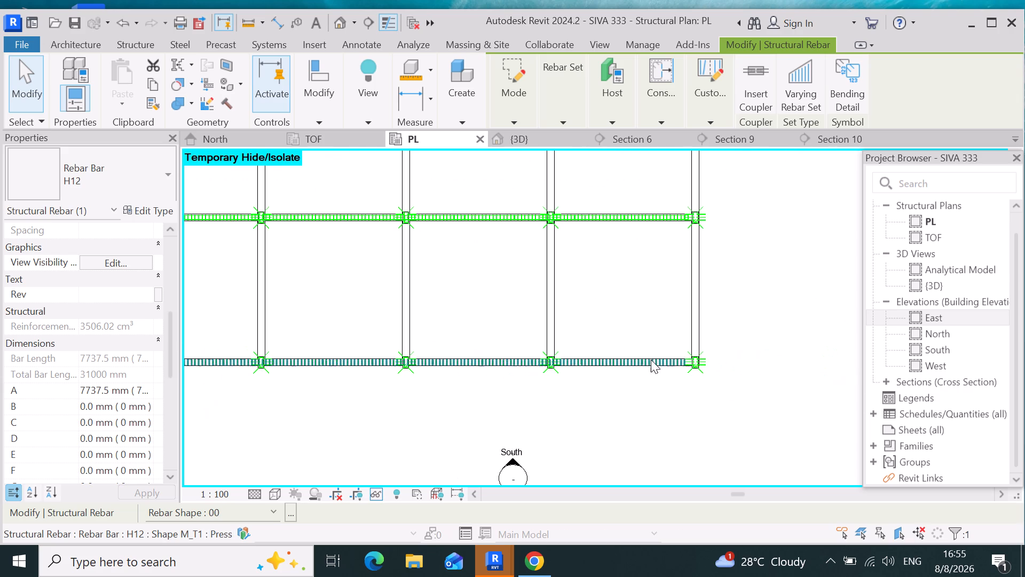
pyautogui.scroll(-5, 342, 405)
pyautogui.scroll(5, 260, 392)
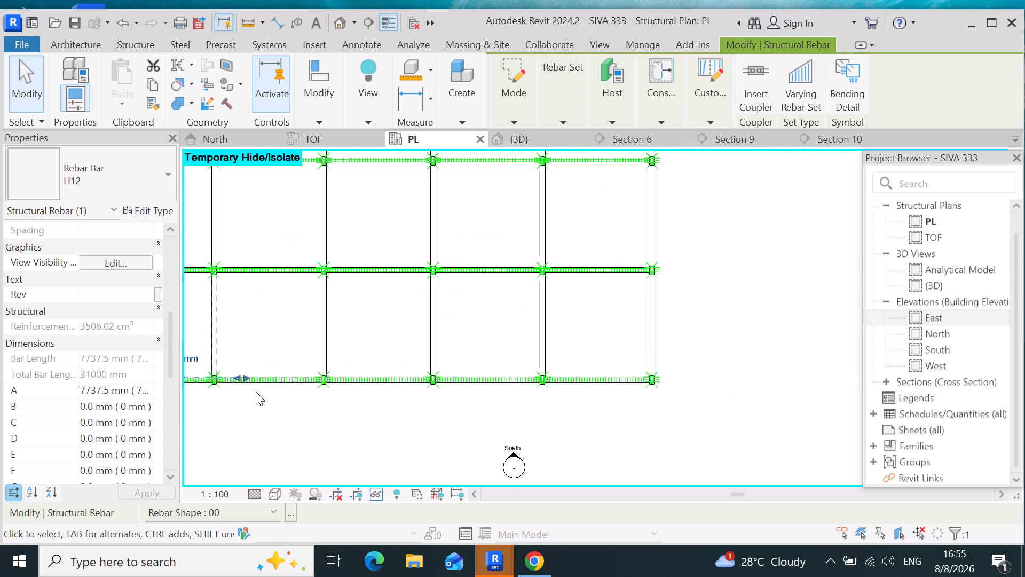
pyautogui.scroll(3, 256, 392)
pyautogui.scroll(12, 201, 372)
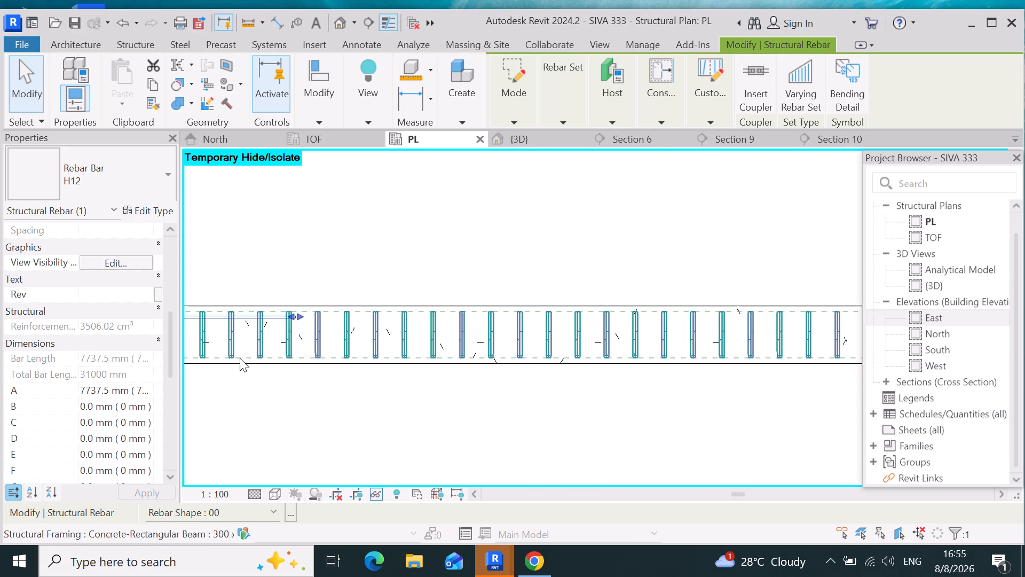
pyautogui.moveTo(297, 314); pyautogui.dragTo(493, 328)
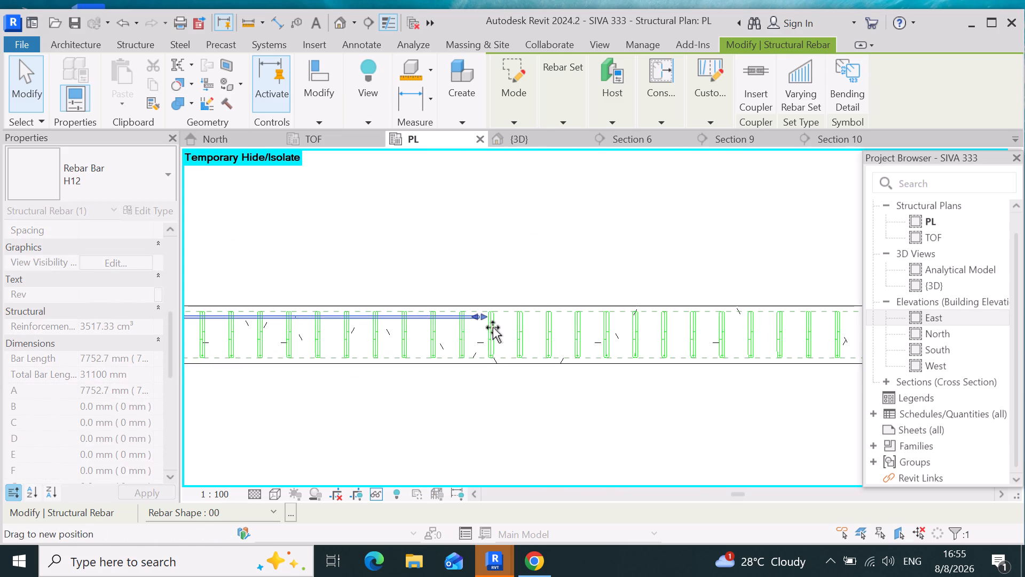
pyautogui.moveTo(493, 328); pyautogui.dragTo(496, 328)
# Lengthen the fifth beam line's northern straight H12 bar set to about 11580 mm, ending near the second bay's east column.
pyautogui.scroll(5, 496, 328)
pyautogui.scroll(-14, 496, 328)
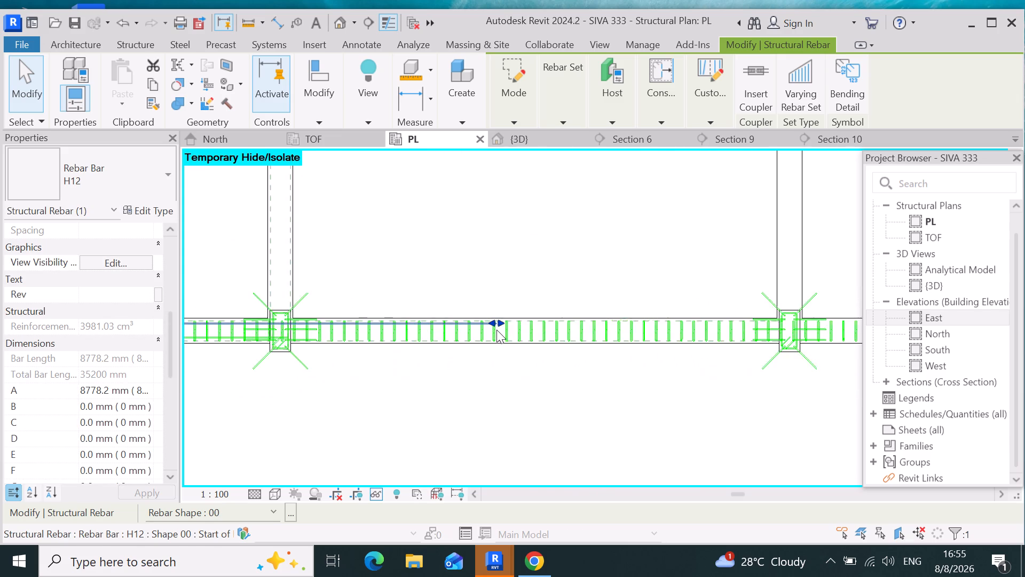
pyautogui.scroll(-13, 496, 330)
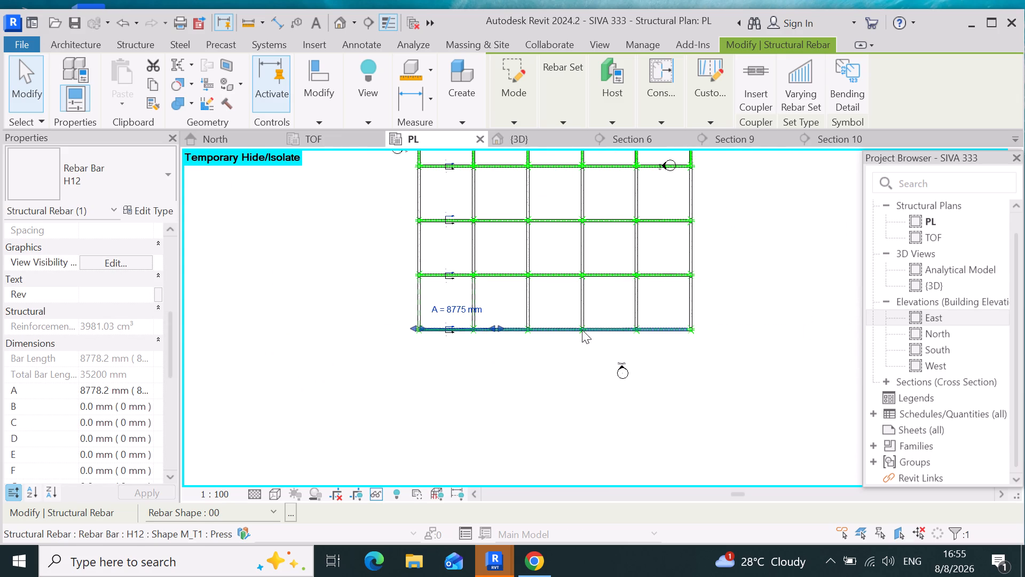
pyautogui.scroll(18, 495, 326)
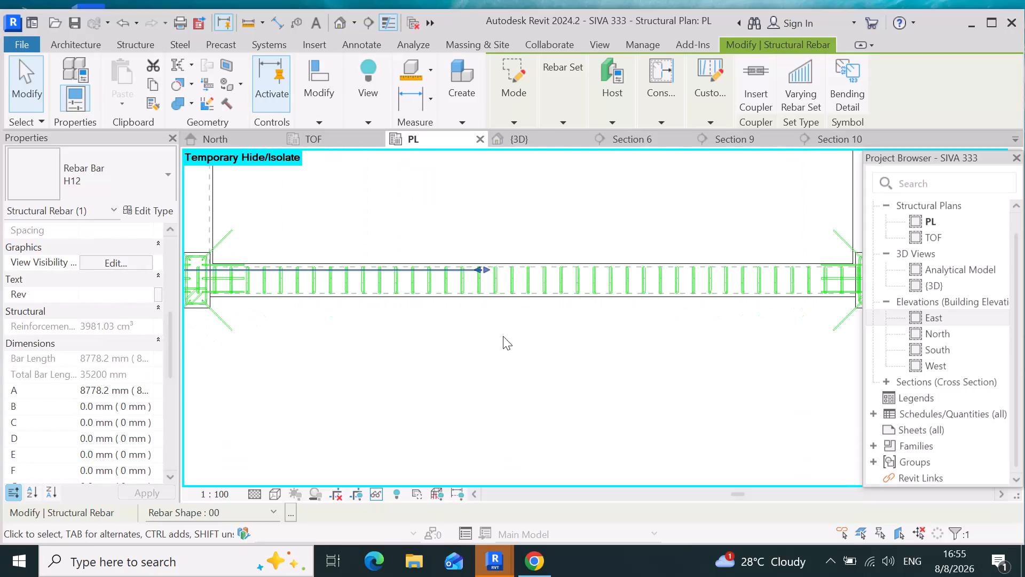
pyautogui.moveTo(483, 269); pyautogui.dragTo(755, 264)
pyautogui.scroll(-19, 755, 263)
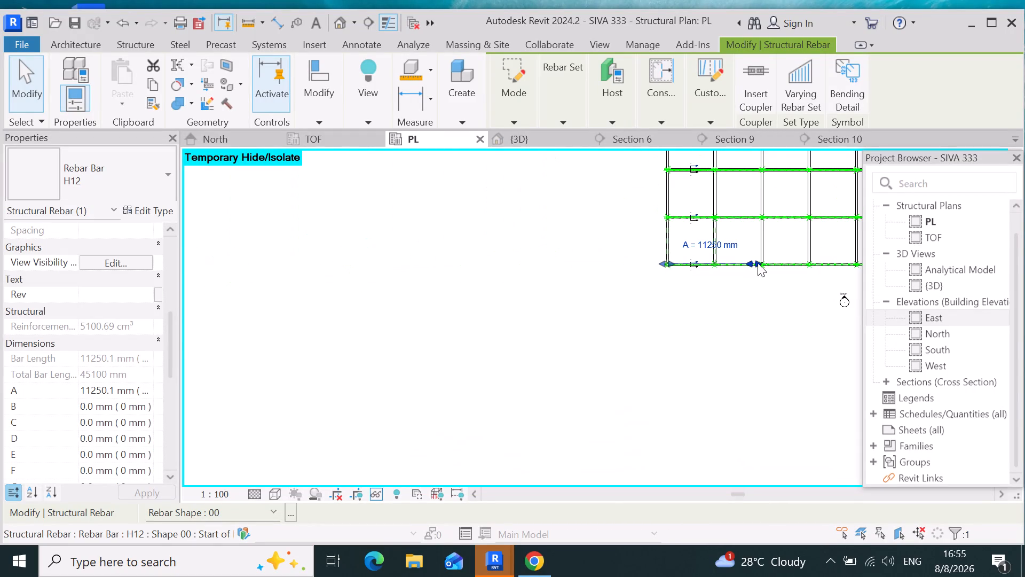
pyautogui.scroll(13, 785, 268)
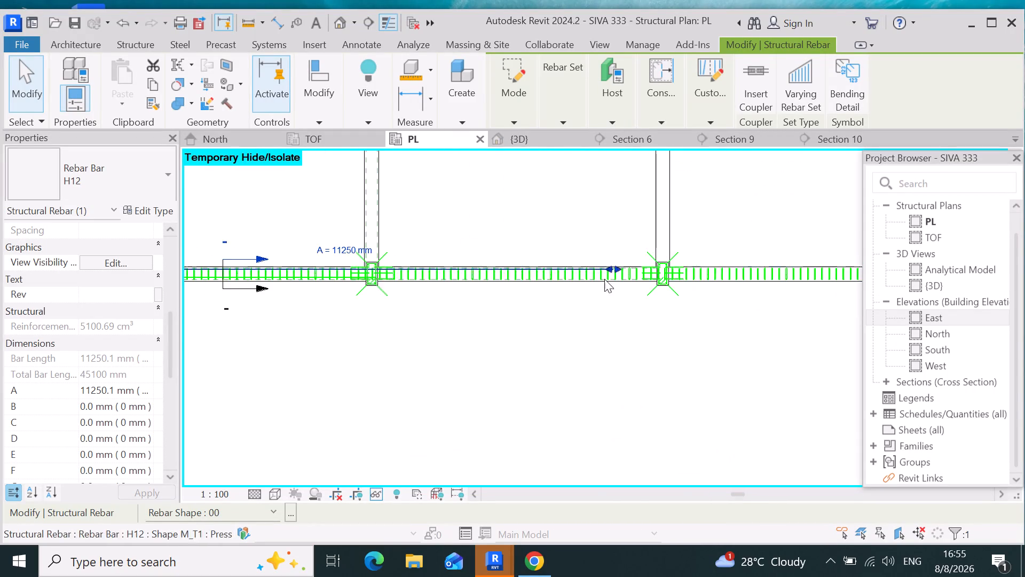
pyautogui.scroll(6, 597, 284)
pyautogui.scroll(14, 660, 253)
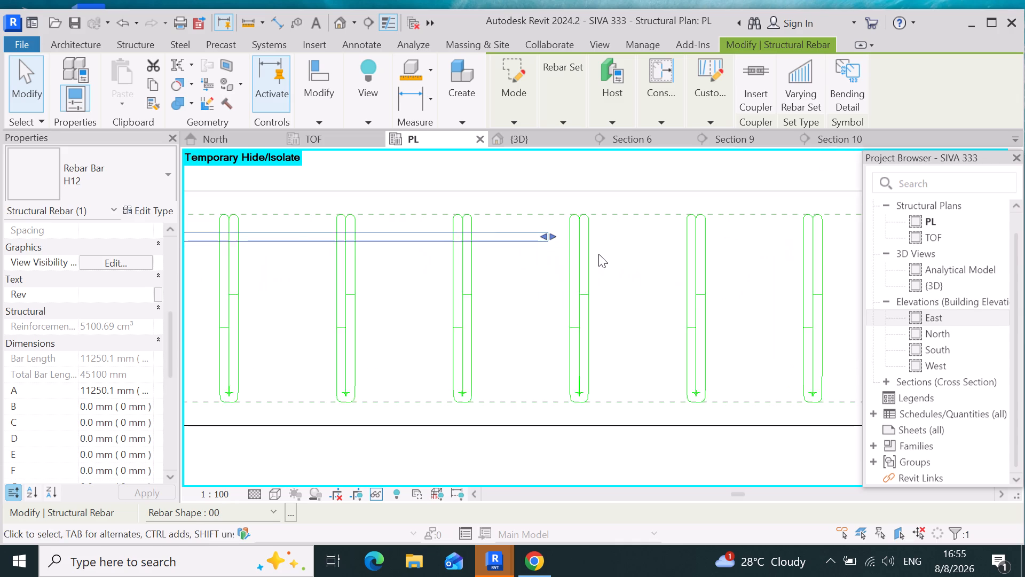
pyautogui.moveTo(550, 232); pyautogui.dragTo(806, 253)
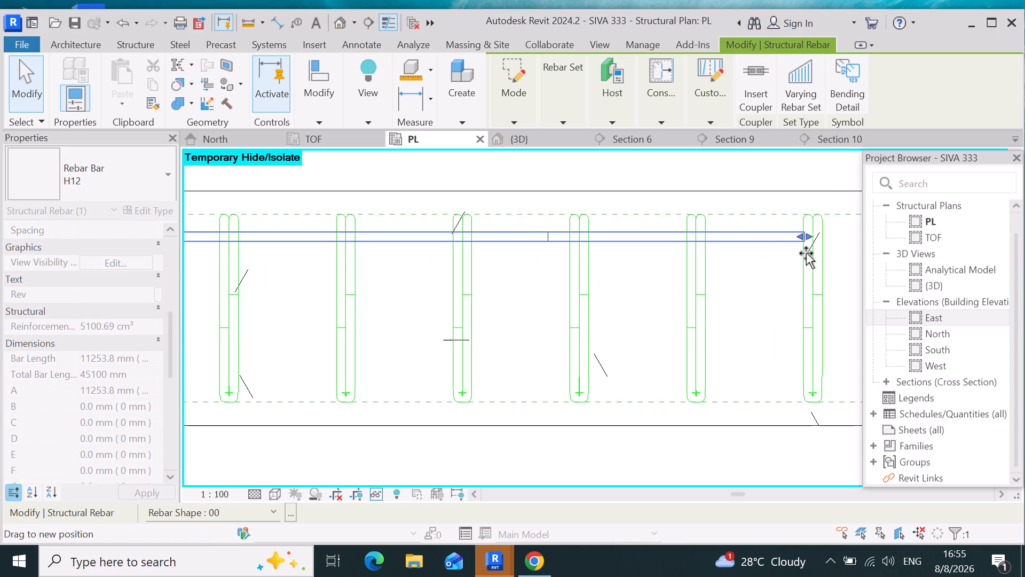
pyautogui.moveTo(806, 253); pyautogui.dragTo(806, 253)
# Extend the northern straight H12 bar set east through the third bay to the fourth column line, about 18595 mm long.
pyautogui.scroll(-6, 806, 252)
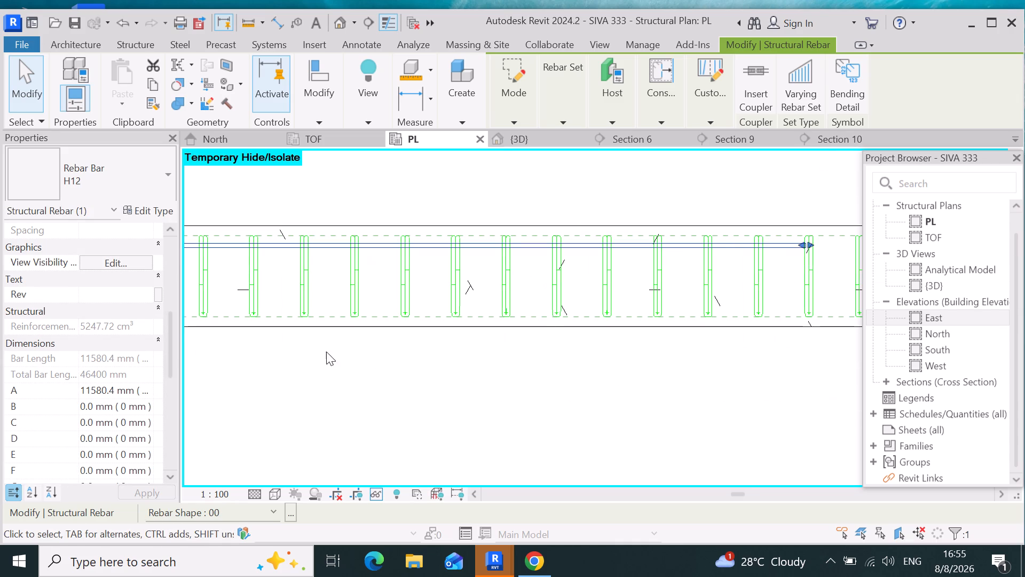
pyautogui.scroll(-6, 313, 340)
pyautogui.scroll(-5, 270, 333)
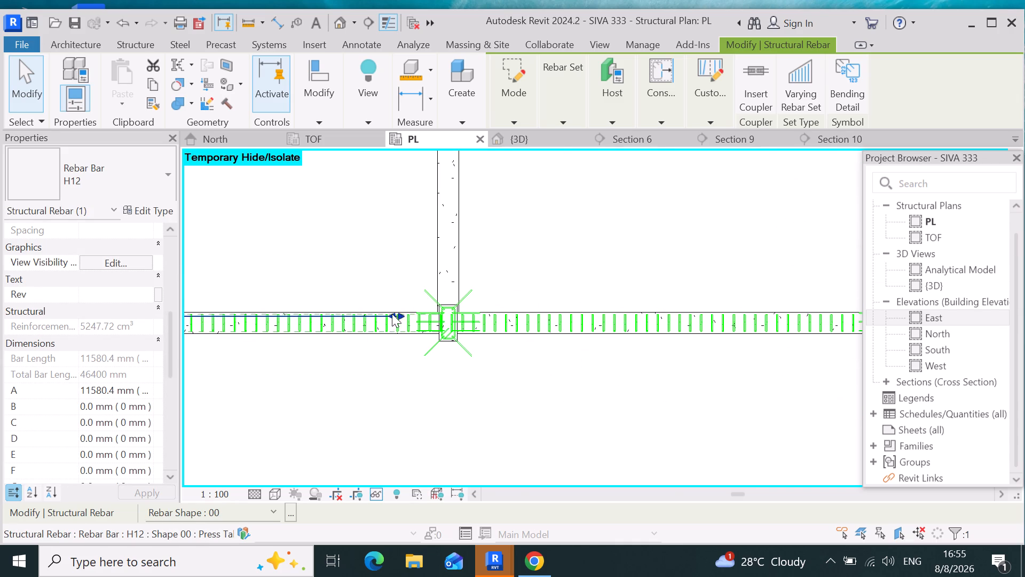
pyautogui.moveTo(400, 316); pyautogui.dragTo(906, 317)
pyautogui.click(906, 317)
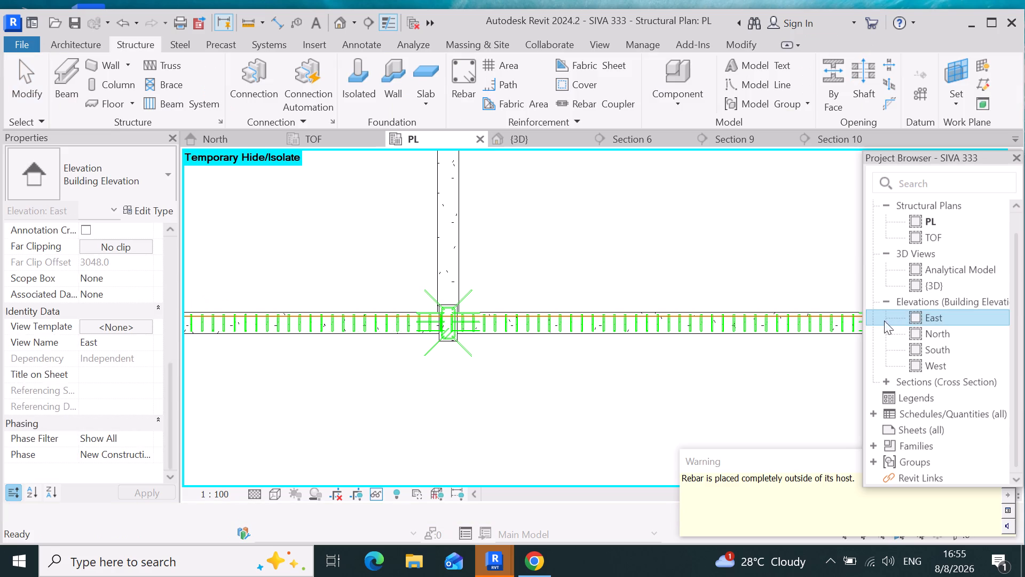
pyautogui.click(464, 450)
# Stretch the fifth beam line's northern straight H12 bar set a short distance east past the column into the fourth bay.
pyautogui.scroll(-5, 432, 349)
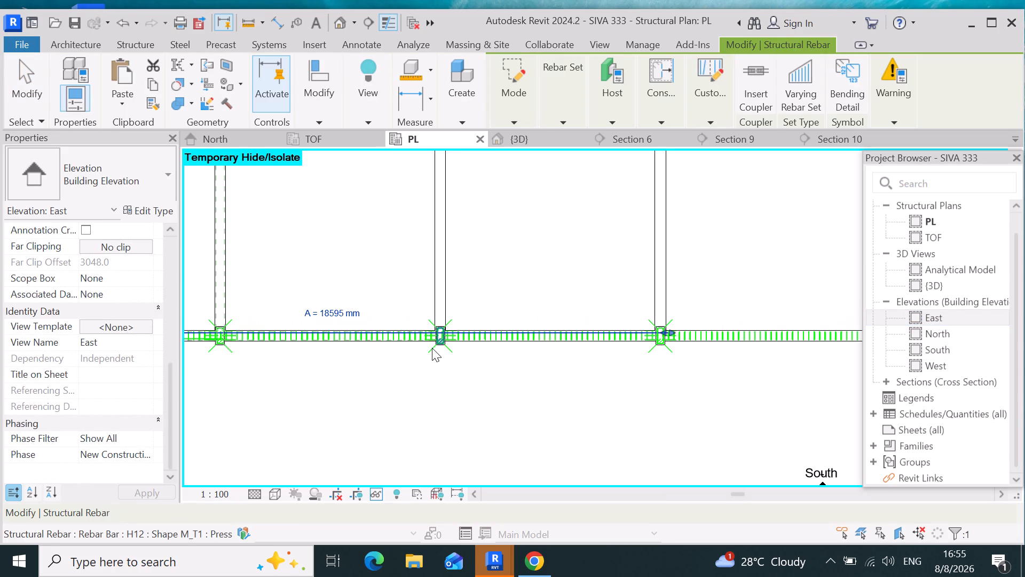
pyautogui.scroll(12, 689, 341)
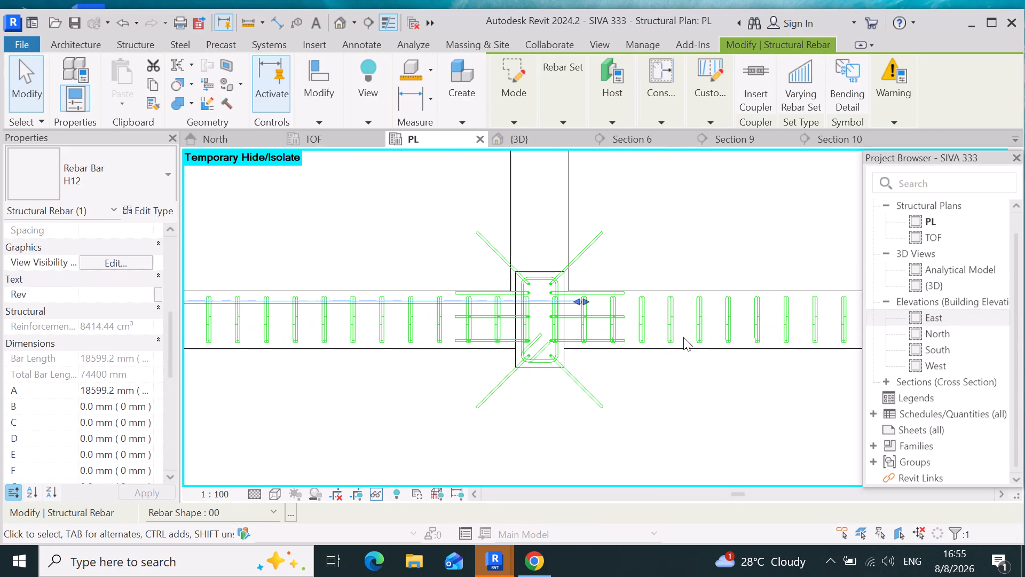
pyautogui.moveTo(587, 302); pyautogui.dragTo(782, 330)
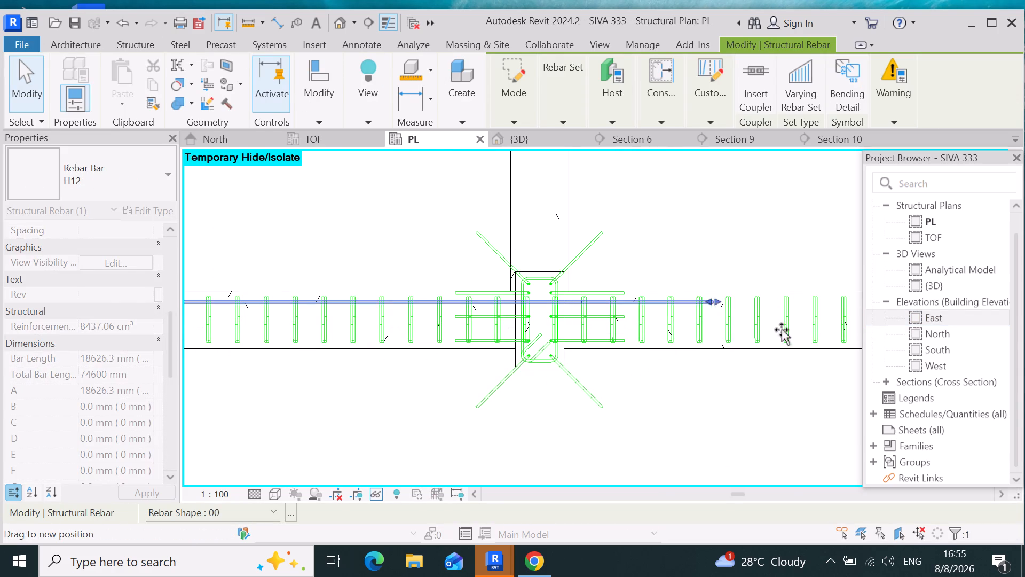
pyautogui.moveTo(782, 330); pyautogui.dragTo(868, 331)
pyautogui.moveTo(862, 330); pyautogui.dragTo(653, 366)
# Reselect the northern straight H12 bar set and extend it from the fourth bay into the fifth bay, about 27275 mm long.
pyautogui.scroll(-5, 430, 428)
pyautogui.scroll(11, 611, 349)
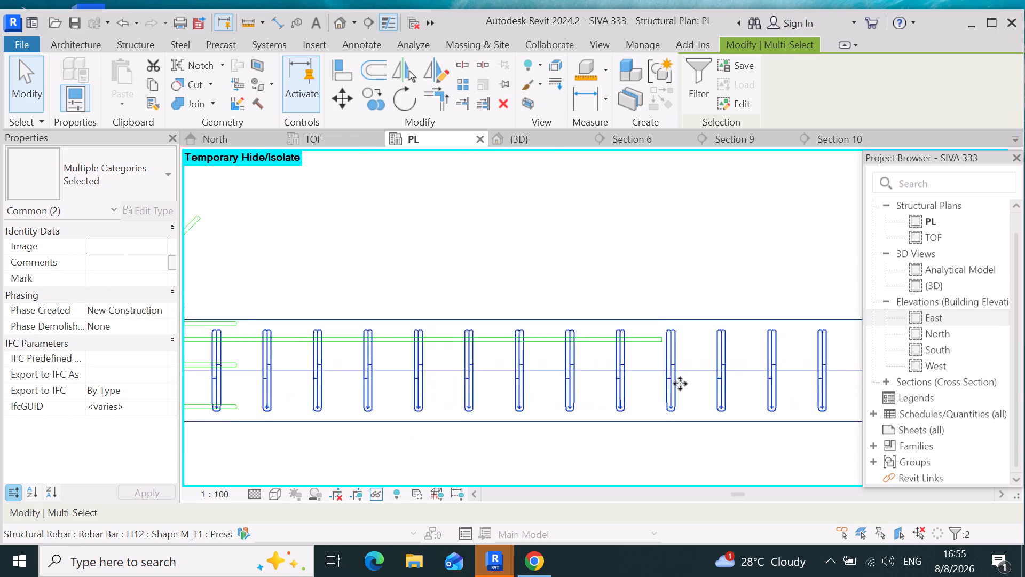
pyautogui.scroll(6, 680, 384)
pyautogui.click(601, 264)
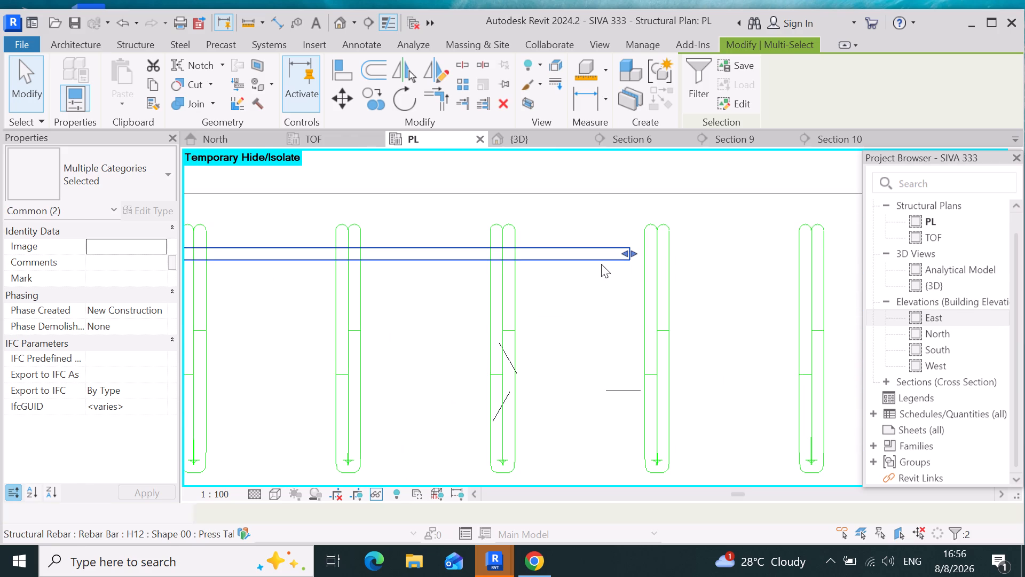
pyautogui.scroll(-7, 296, 353)
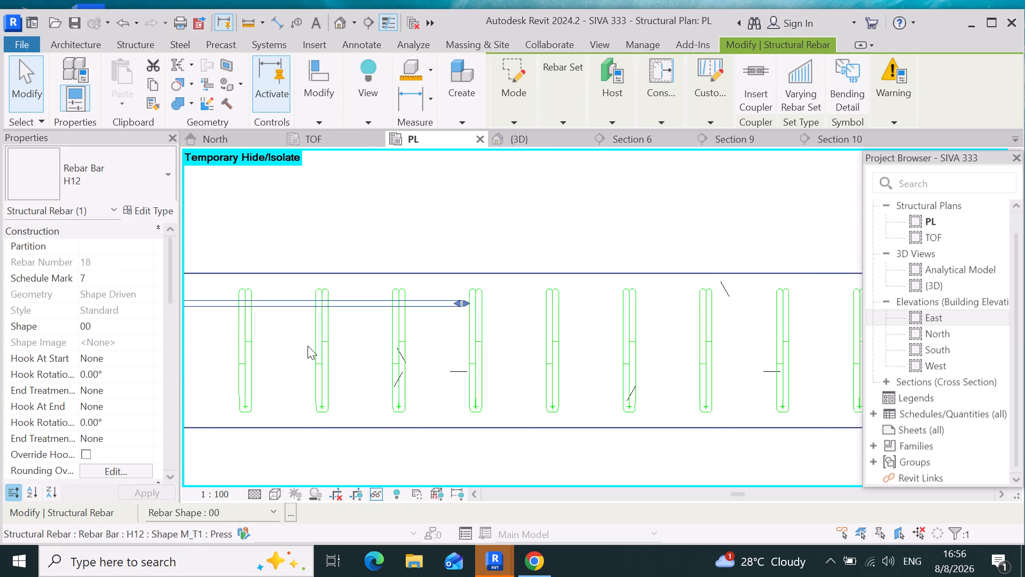
pyautogui.scroll(-8, 307, 346)
pyautogui.scroll(-3, 251, 355)
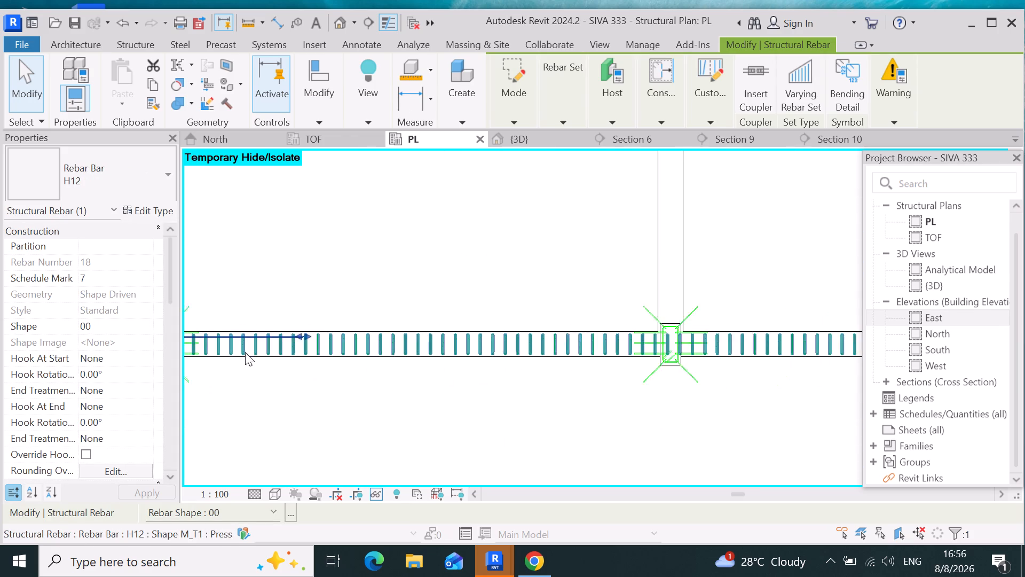
pyautogui.scroll(-1, 245, 352)
pyautogui.moveTo(298, 338); pyautogui.dragTo(489, 337)
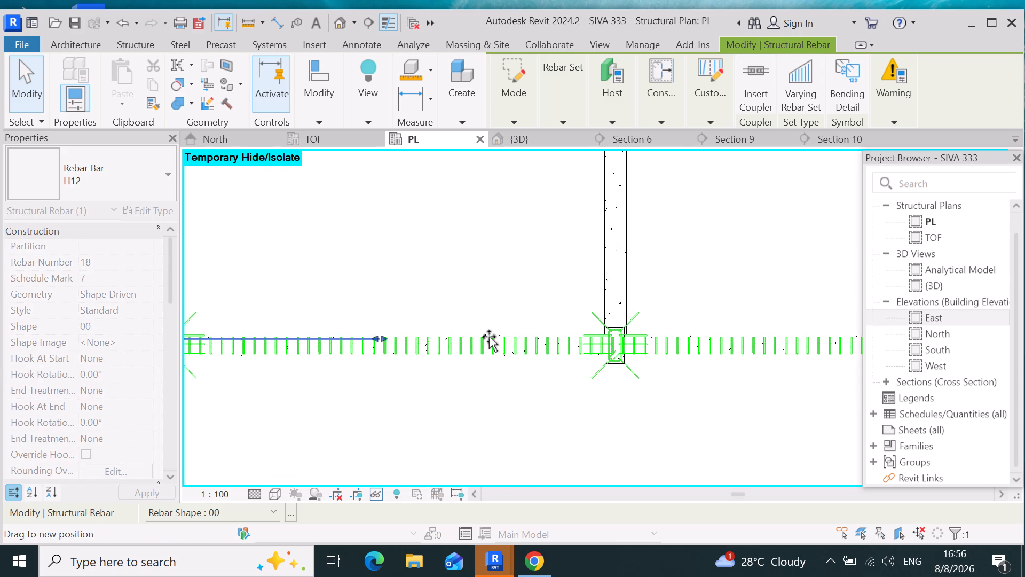
pyautogui.moveTo(489, 337); pyautogui.dragTo(818, 339)
# Lengthen the northern straight H12 bar set to about 30145 mm, ending at the last stirrup before the east end column.
pyautogui.scroll(-7, 435, 340)
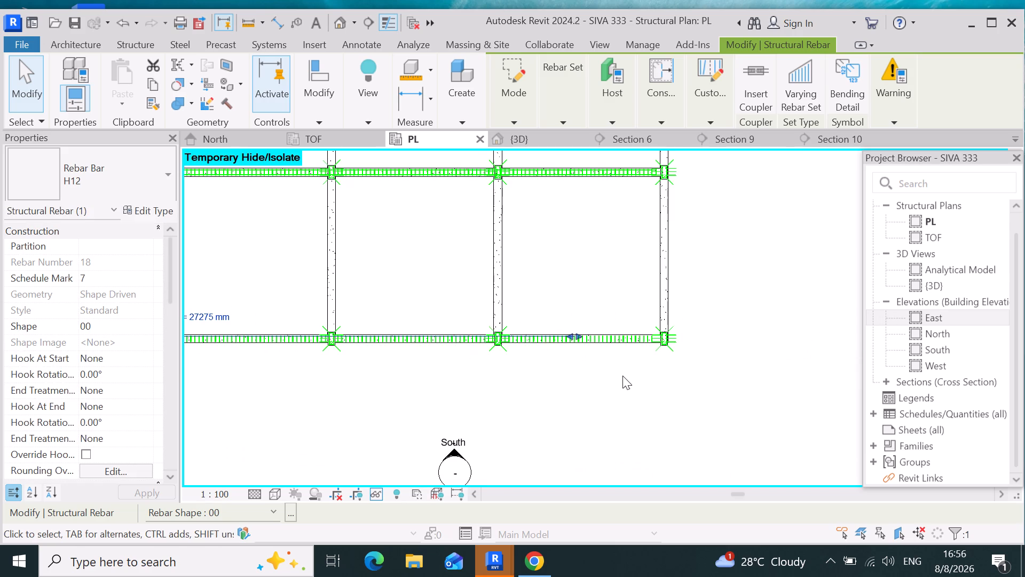
pyautogui.scroll(3, 623, 376)
pyautogui.scroll(8, 581, 342)
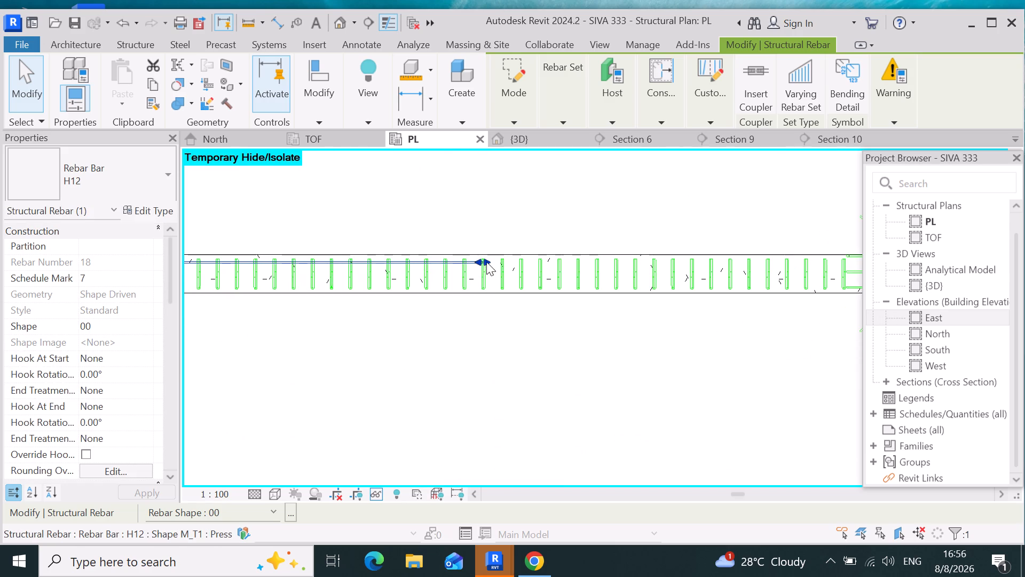
pyautogui.moveTo(486, 262); pyautogui.dragTo(754, 295)
pyautogui.click(754, 296)
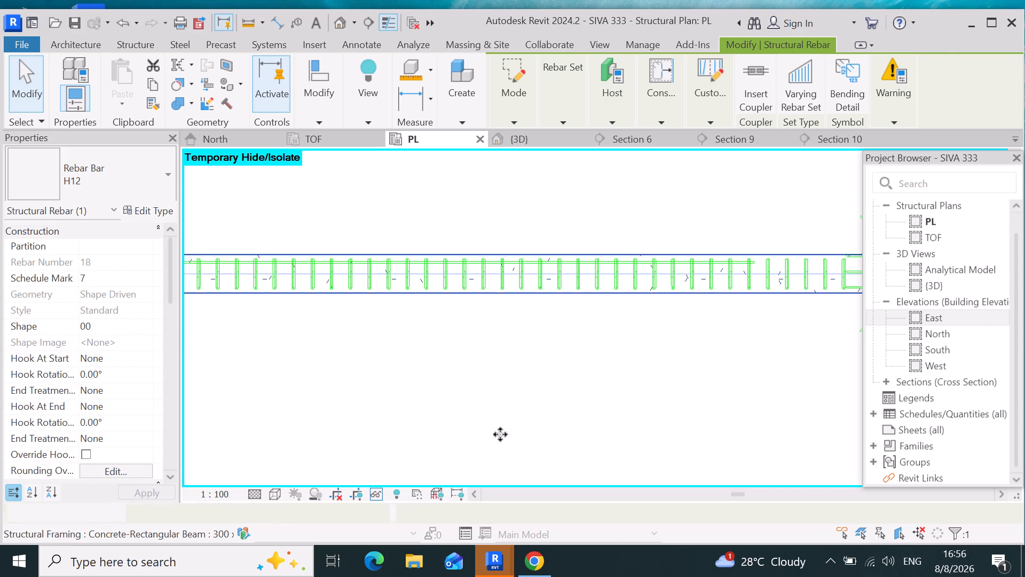
pyautogui.scroll(-4, 476, 427)
pyautogui.scroll(9, 676, 363)
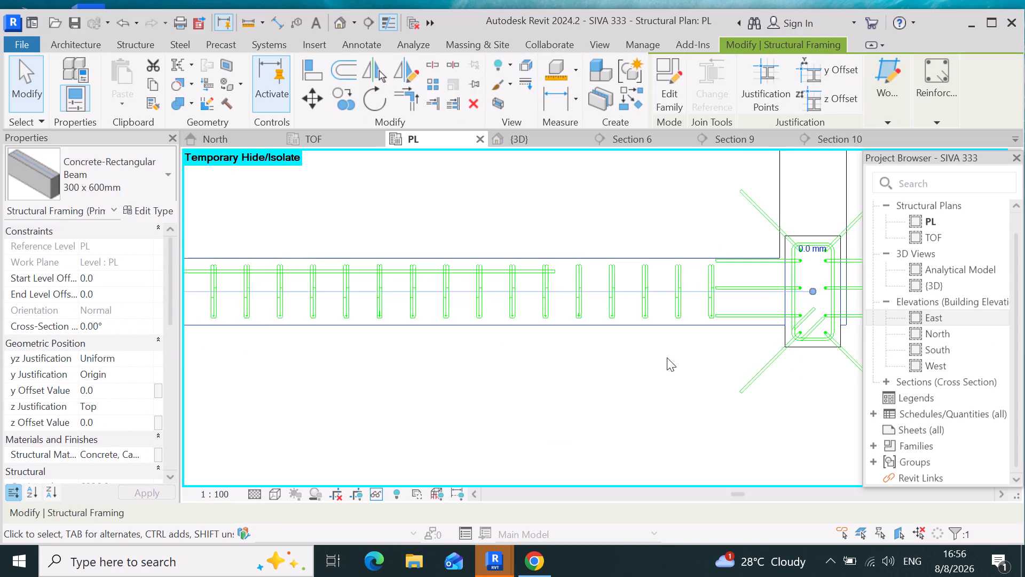
pyautogui.scroll(1, 667, 357)
pyautogui.click(488, 245)
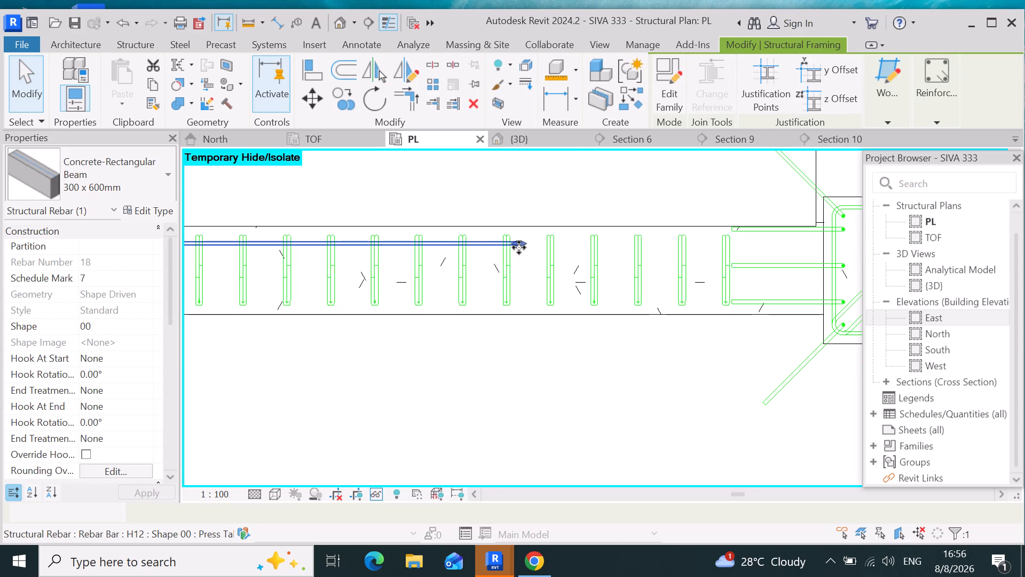
pyautogui.moveTo(523, 248); pyautogui.dragTo(735, 284)
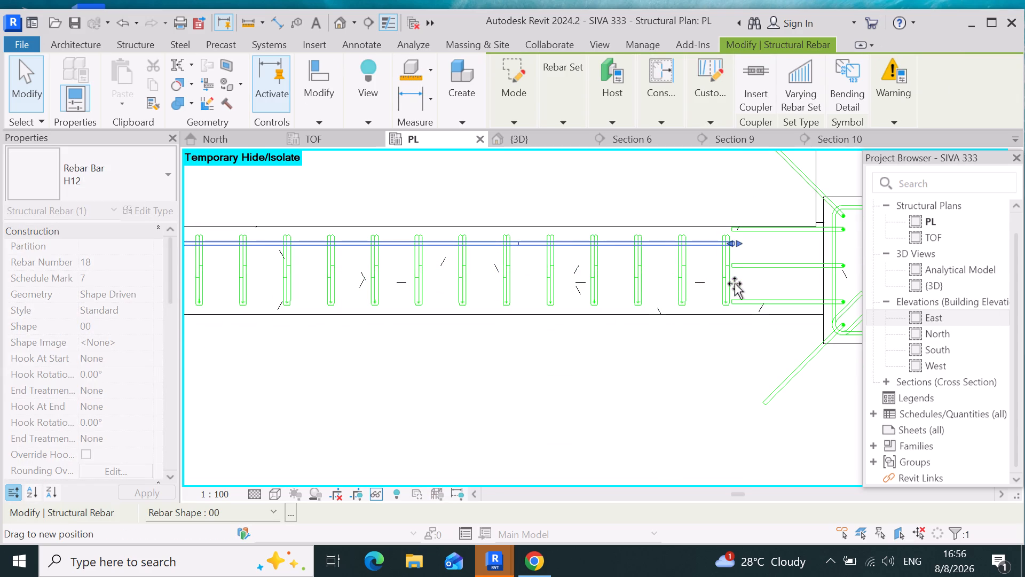
pyautogui.moveTo(735, 284); pyautogui.dragTo(735, 283)
# Extend the fifth beam line's southern straight H12 bar set from the first bay east to just before the east end column.
pyautogui.scroll(-20, 754, 322)
pyautogui.scroll(-2, 754, 322)
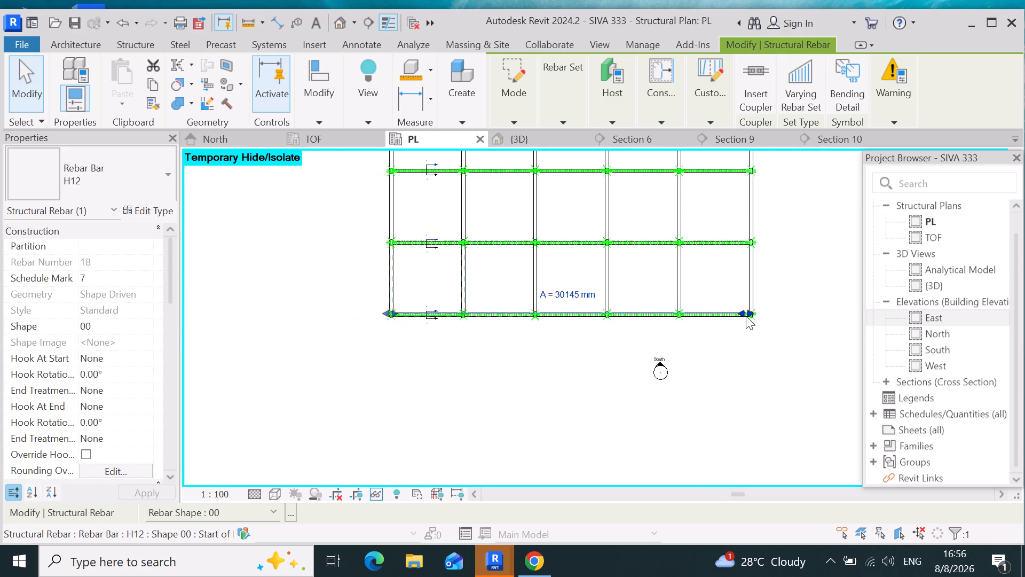
pyautogui.scroll(-6, 746, 316)
pyautogui.scroll(4, 652, 342)
pyautogui.scroll(4, 419, 302)
pyautogui.scroll(2, 652, 290)
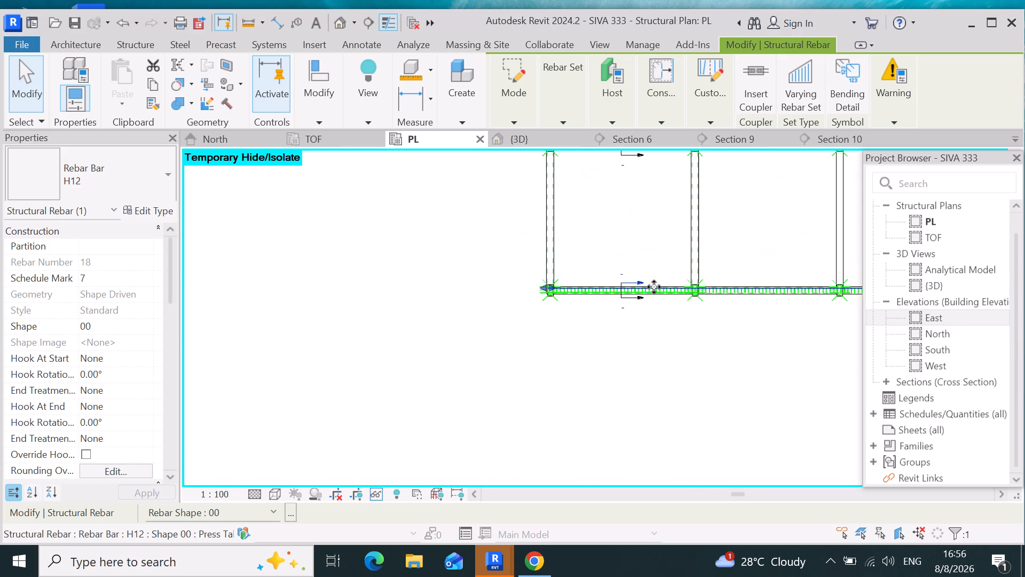
pyautogui.scroll(11, 654, 287)
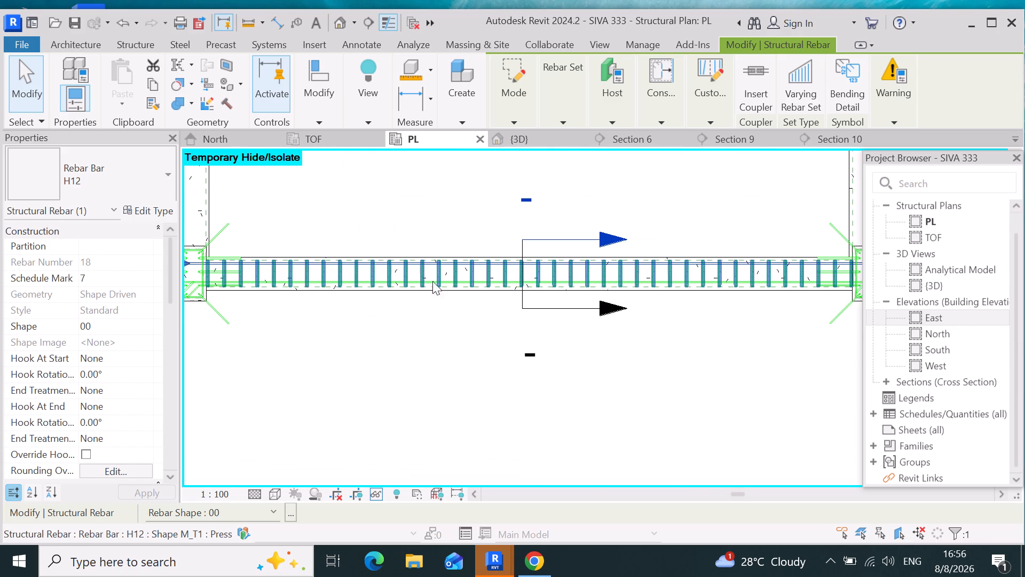
pyautogui.scroll(2, 278, 298)
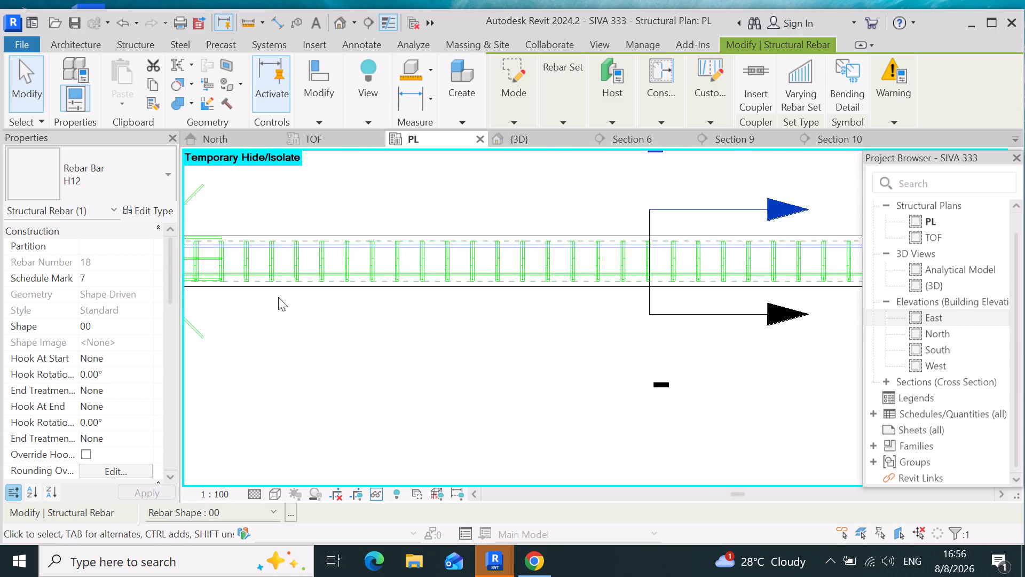
pyautogui.scroll(5, 278, 297)
pyautogui.click(283, 257)
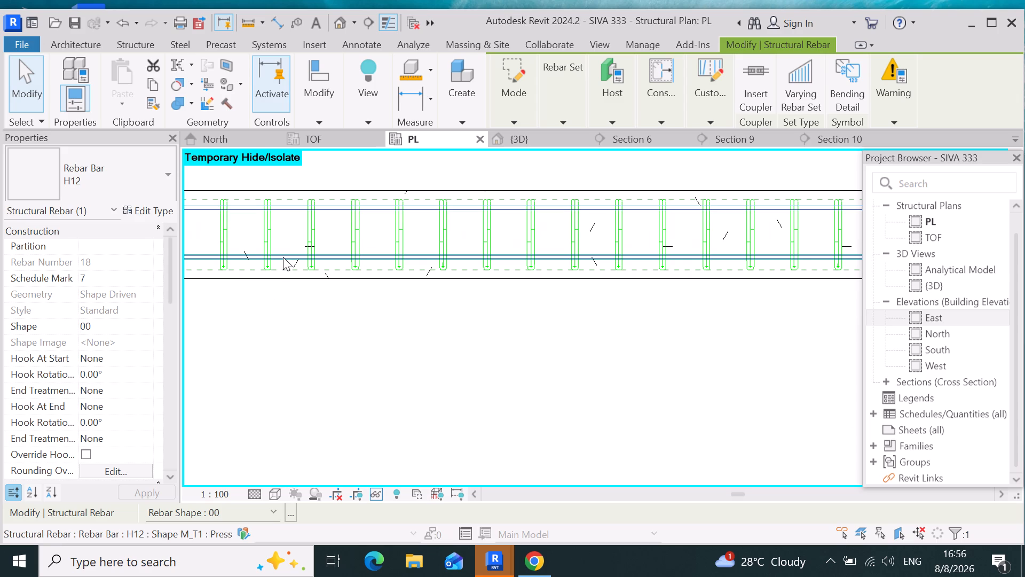
pyautogui.scroll(-9, 252, 418)
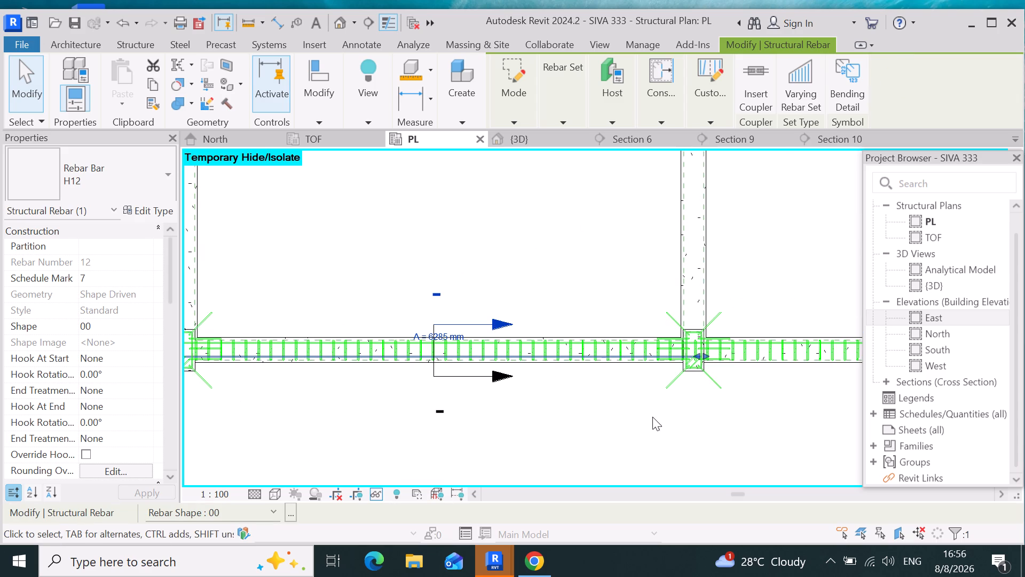
pyautogui.scroll(-5, 437, 435)
pyautogui.scroll(-5, 296, 417)
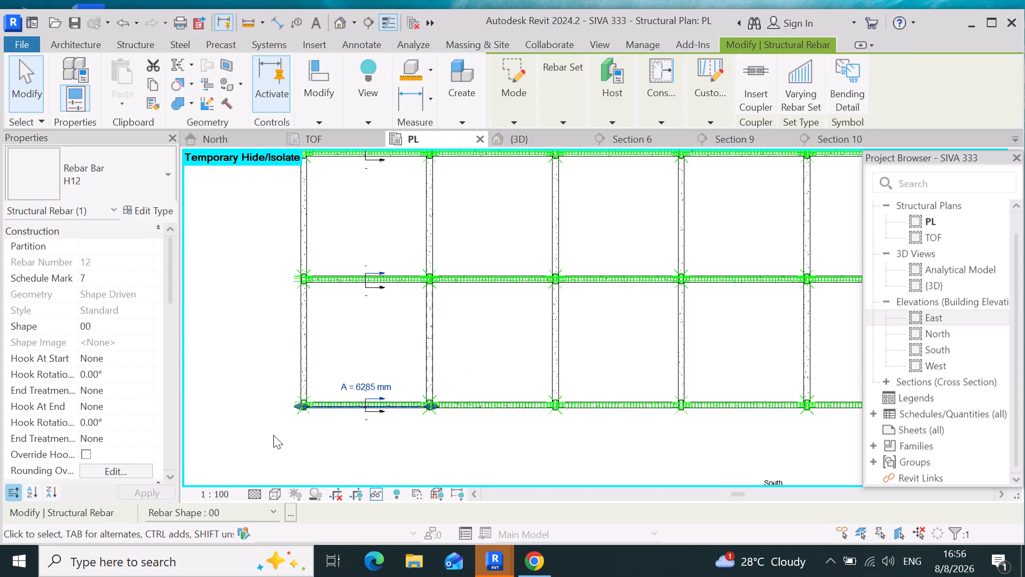
pyautogui.scroll(-4, 218, 349)
pyautogui.scroll(4, 358, 415)
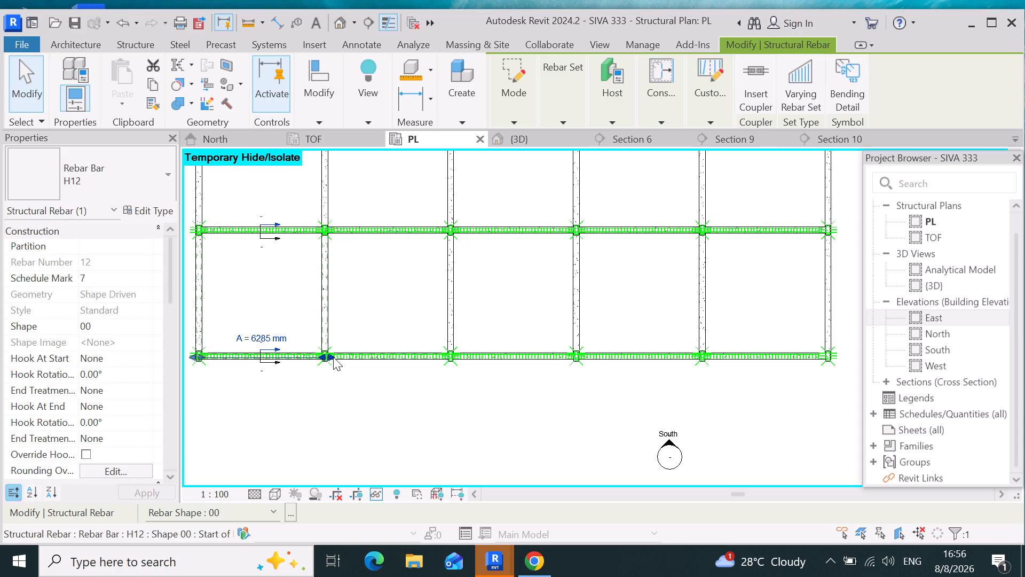
pyautogui.moveTo(332, 357); pyautogui.dragTo(815, 383)
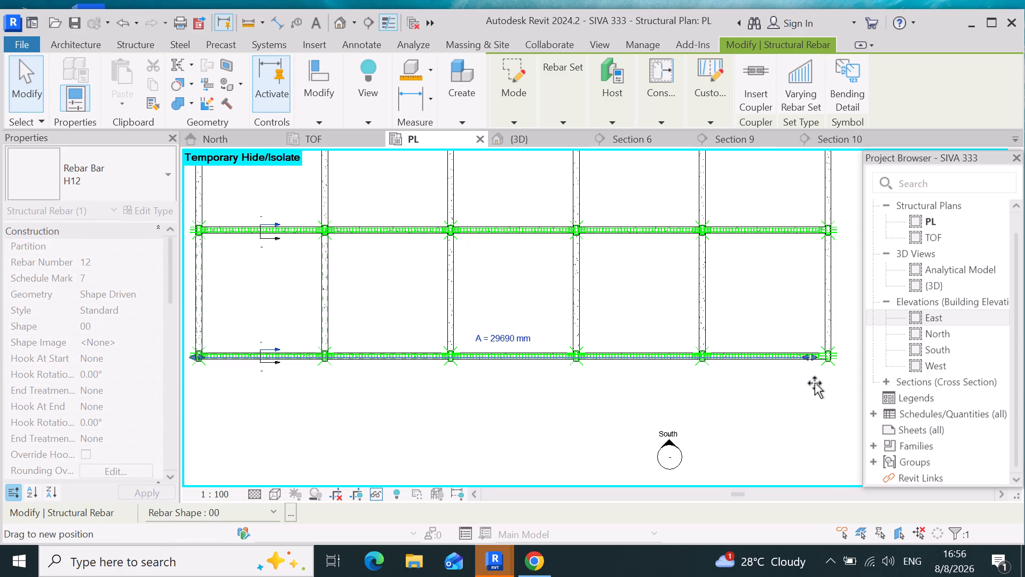
pyautogui.moveTo(815, 383); pyautogui.dragTo(817, 385)
pyautogui.scroll(8, 680, 426)
pyautogui.scroll(4, 519, 228)
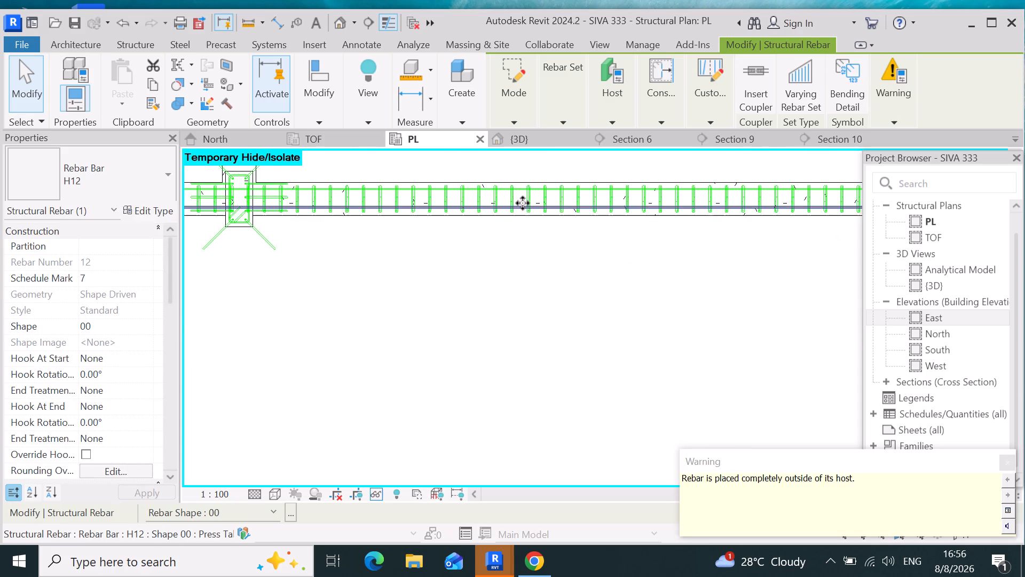
pyautogui.scroll(-1, 523, 212)
pyautogui.scroll(10, 522, 213)
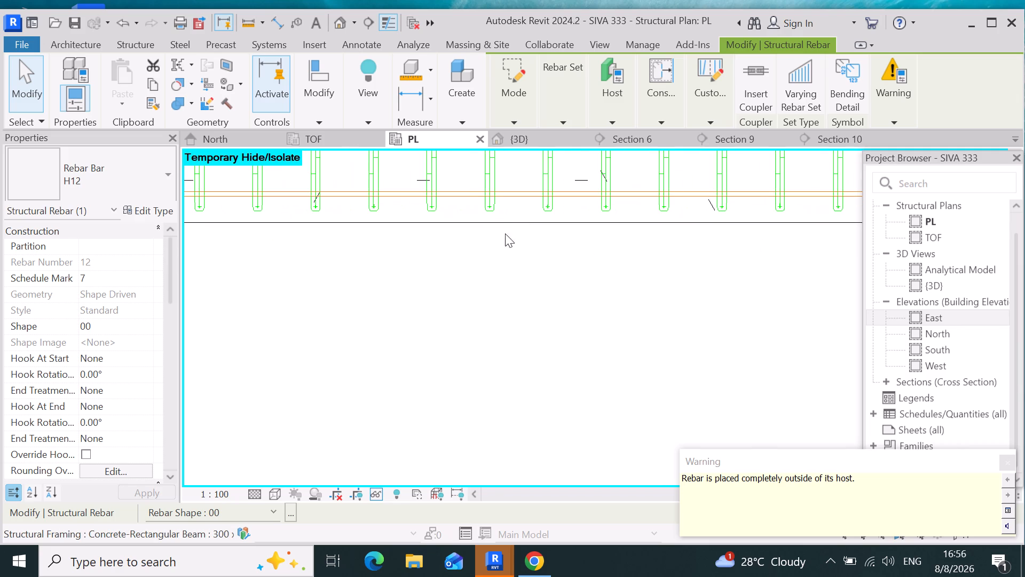
pyautogui.click(495, 253)
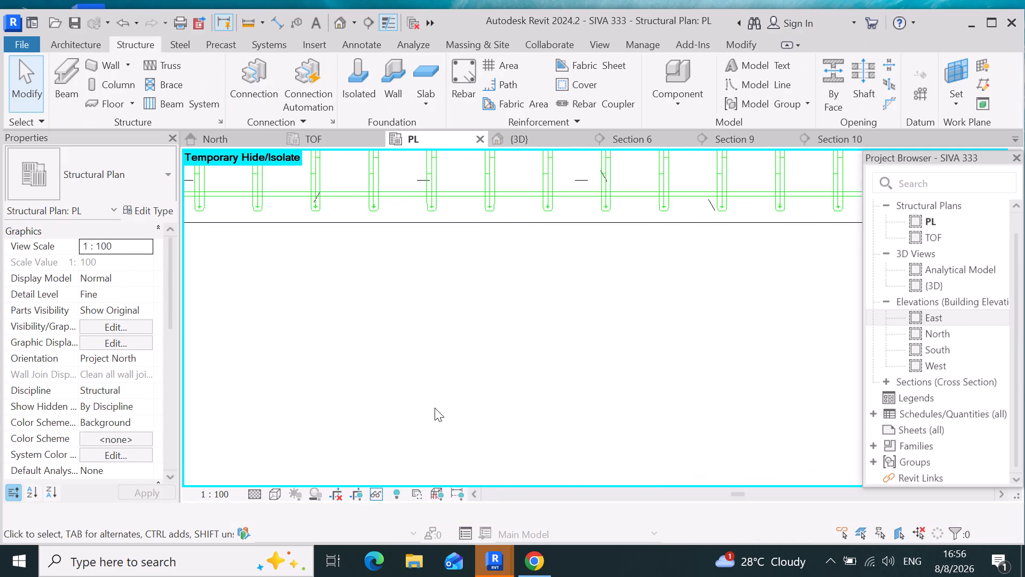
# Extend the westernmost north-south beam's M_T1 stirrup set south past the second-row column, a short distance into the second bay.
pyautogui.scroll(-4, 435, 408)
pyautogui.scroll(-10, 433, 362)
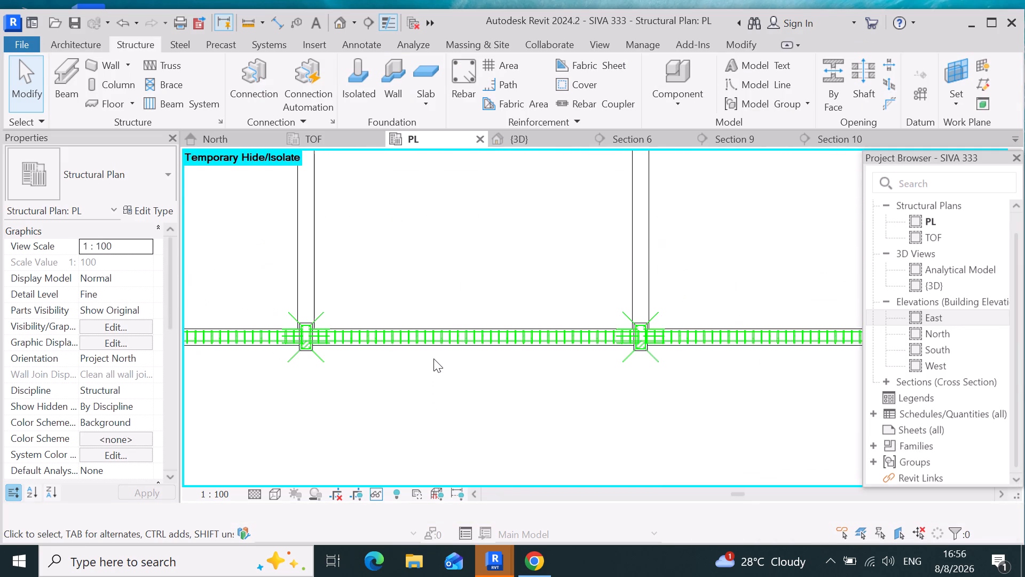
pyautogui.scroll(-11, 433, 359)
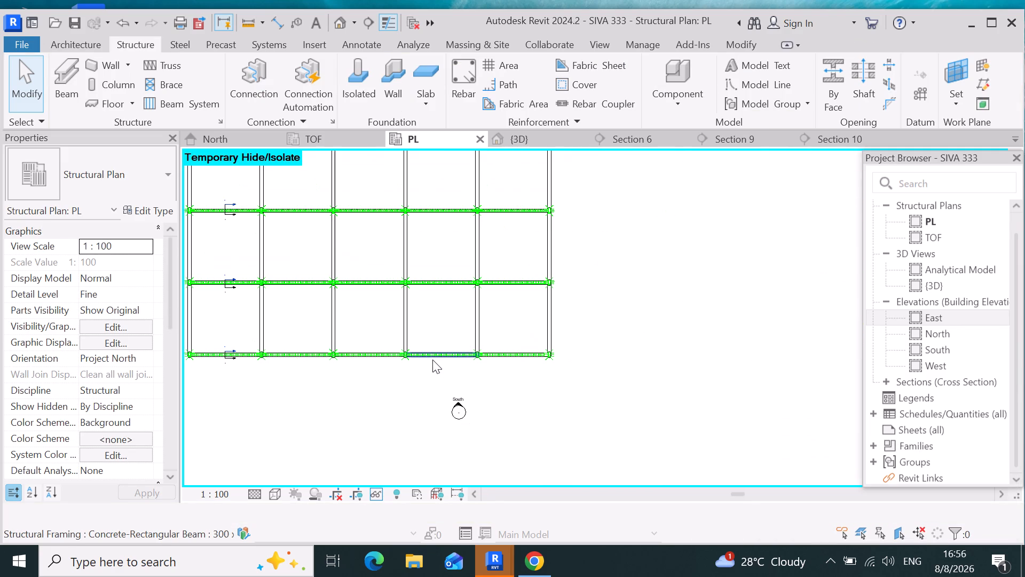
pyautogui.scroll(-5, 687, 309)
pyautogui.scroll(4, 425, 248)
pyautogui.scroll(10, 448, 196)
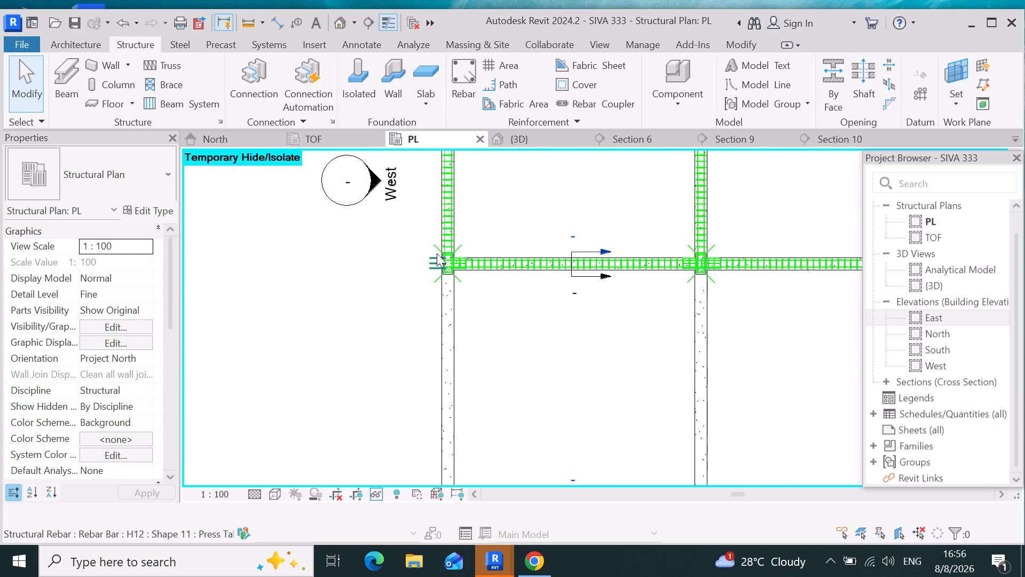
pyautogui.scroll(8, 440, 244)
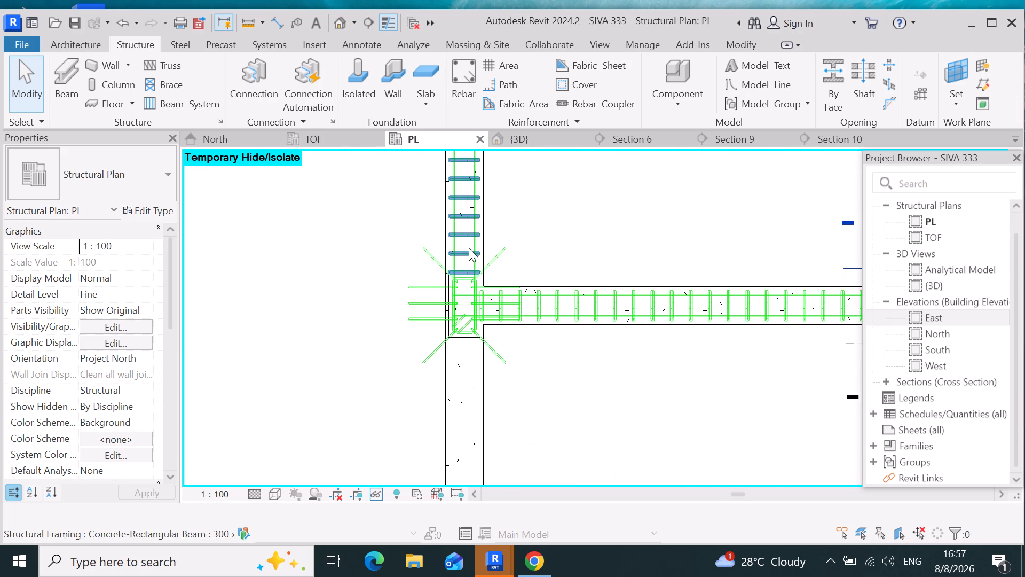
pyautogui.click(467, 251)
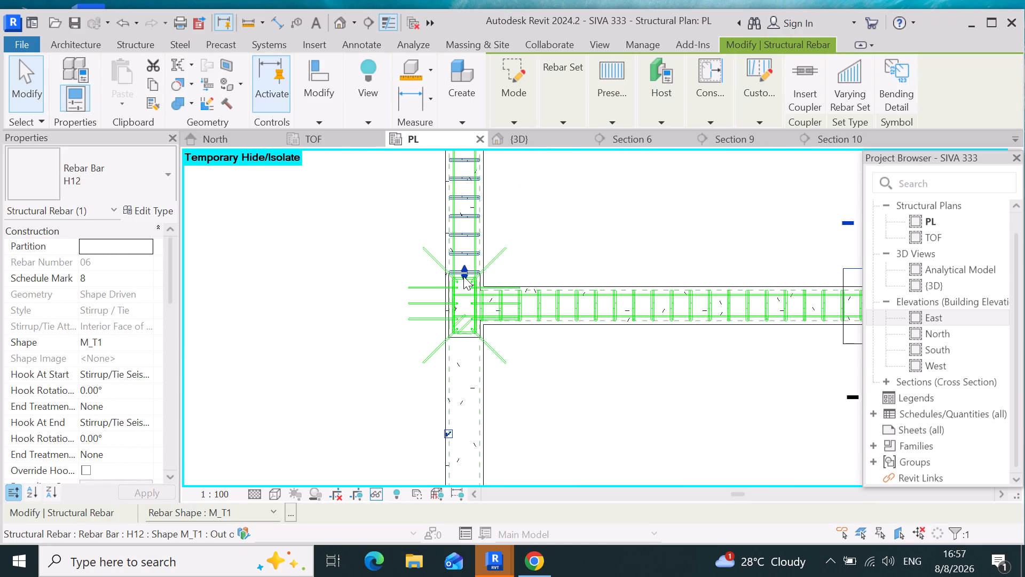
pyautogui.moveTo(463, 276); pyautogui.dragTo(485, 419)
pyautogui.scroll(-3, 485, 419)
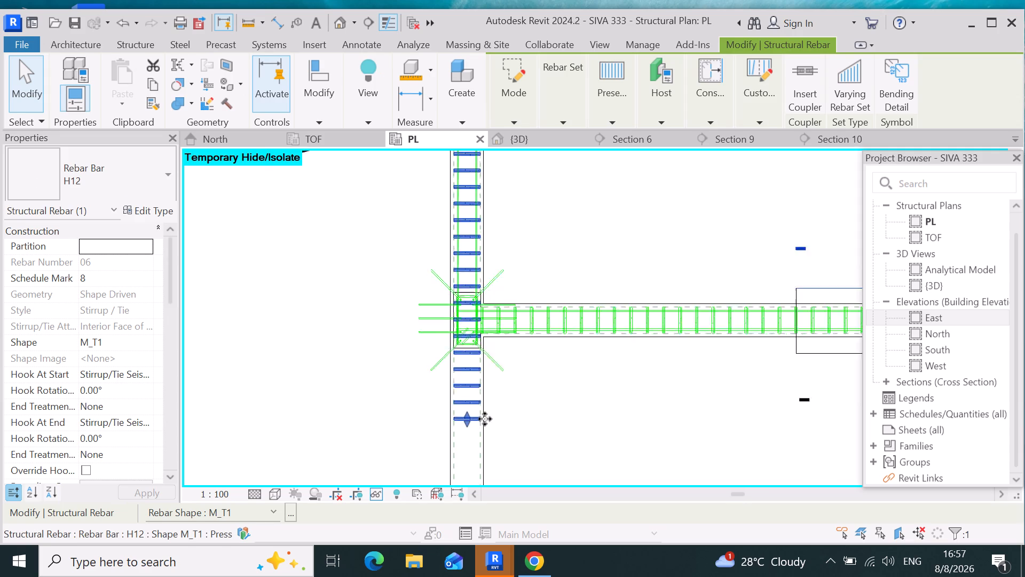
pyautogui.scroll(-19, 485, 419)
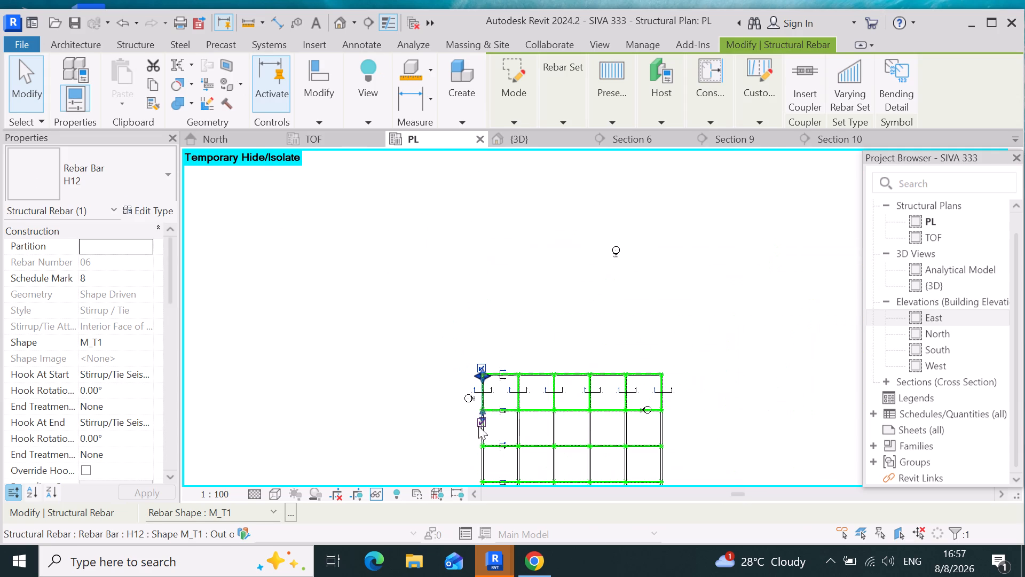
pyautogui.scroll(9, 479, 445)
pyautogui.click(352, 406)
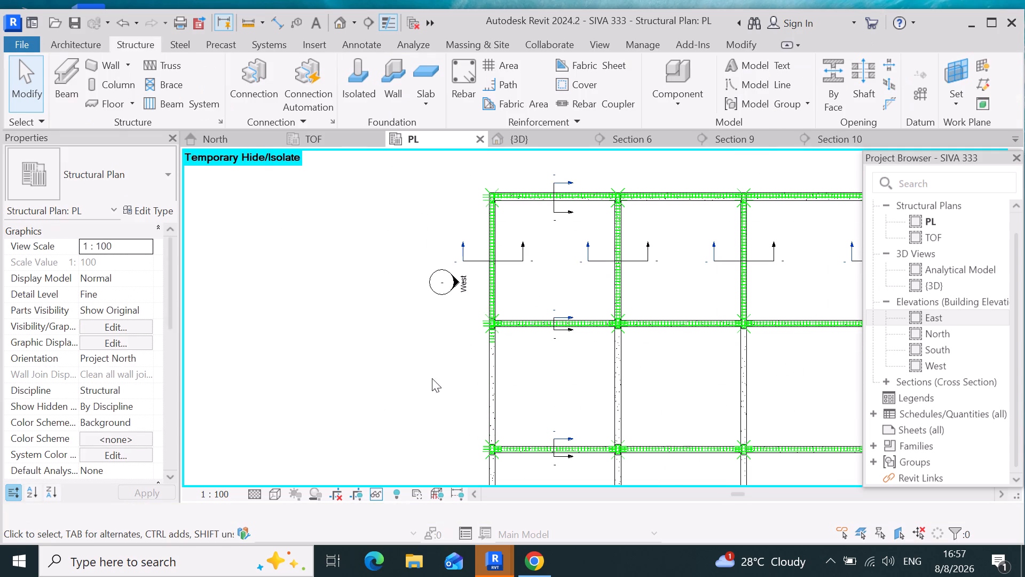
# Reselect the western beam line's M_T1 stirrup set and extend it south to beyond the middle of the second bay.
pyautogui.scroll(8, 466, 365)
pyautogui.click(546, 292)
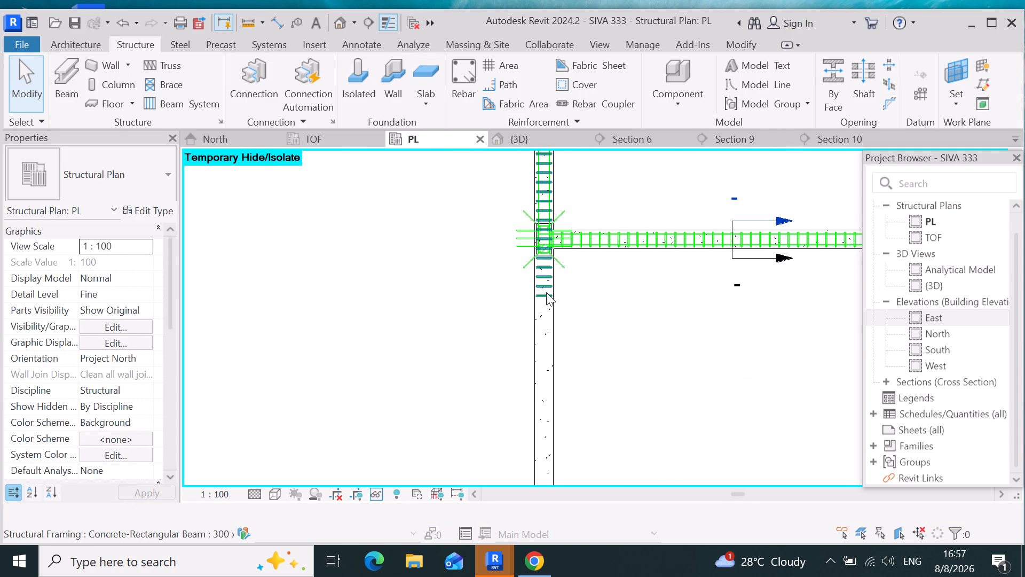
pyautogui.moveTo(544, 295); pyautogui.dragTo(565, 470)
pyautogui.click(564, 469)
pyautogui.scroll(-5, 393, 327)
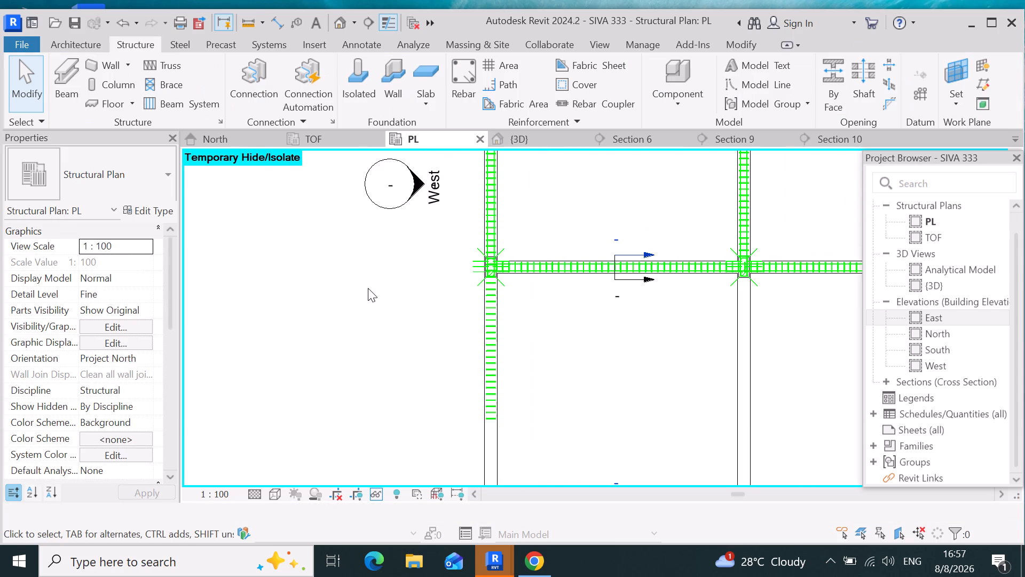
# Extend the western north-south beam line's M_T1 stirrup set from the second bay south to just before the southern corner column.
pyautogui.scroll(-3, 367, 288)
pyautogui.scroll(6, 427, 372)
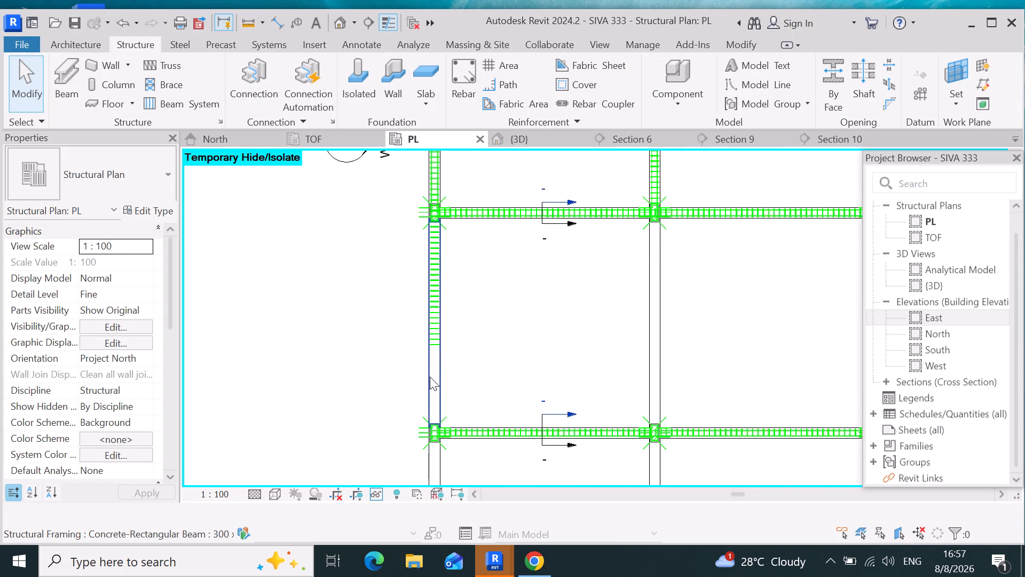
pyautogui.scroll(2, 430, 377)
pyautogui.moveTo(437, 323); pyautogui.dragTo(438, 337)
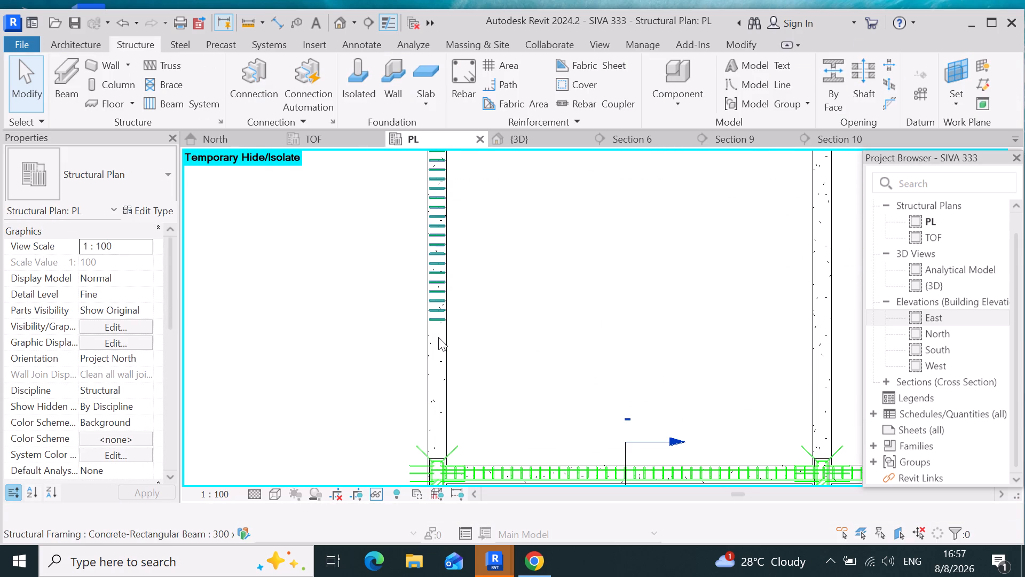
pyautogui.scroll(1, 437, 331)
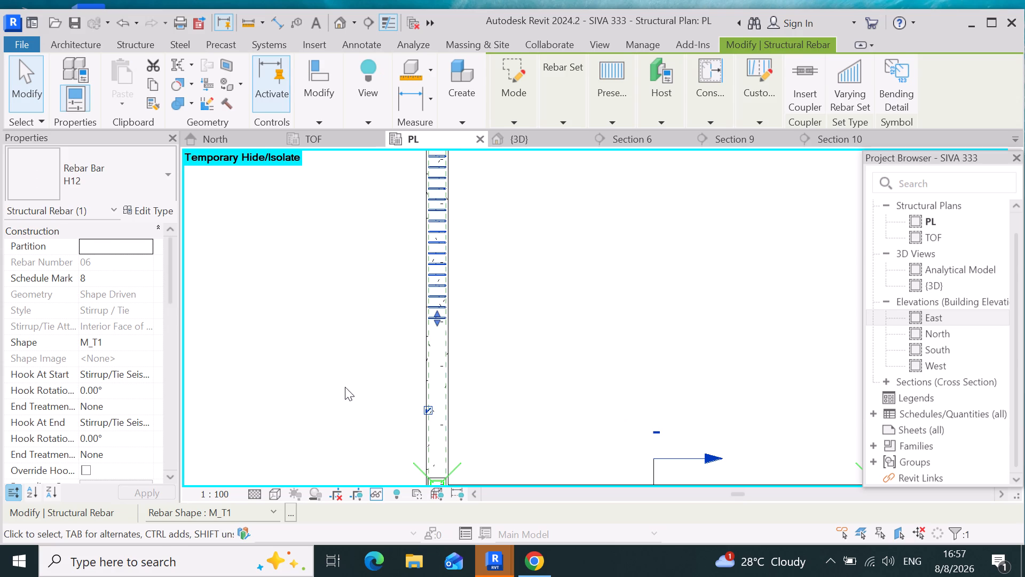
pyautogui.click(345, 387)
pyautogui.click(432, 323)
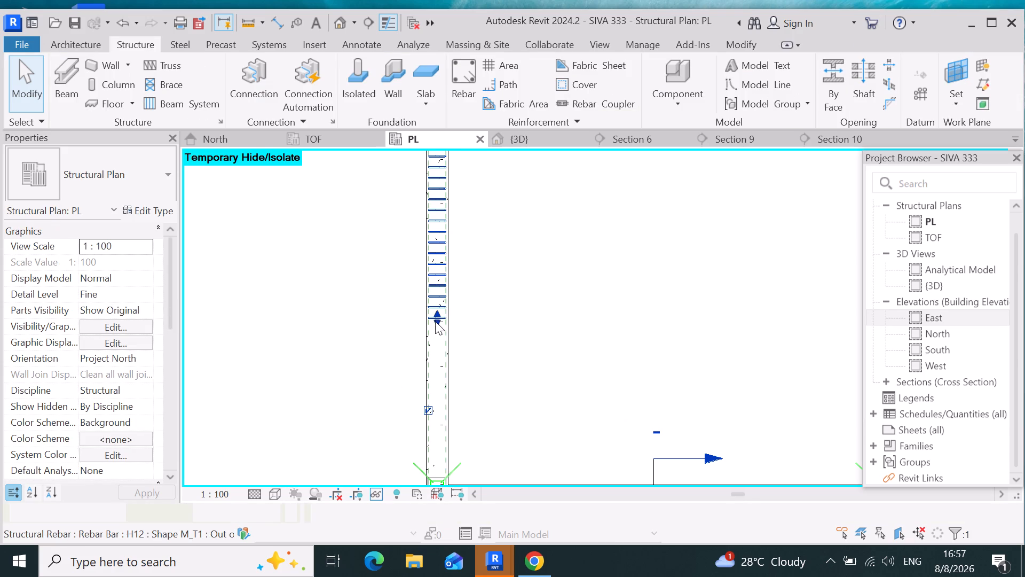
pyautogui.moveTo(435, 320); pyautogui.dragTo(428, 467)
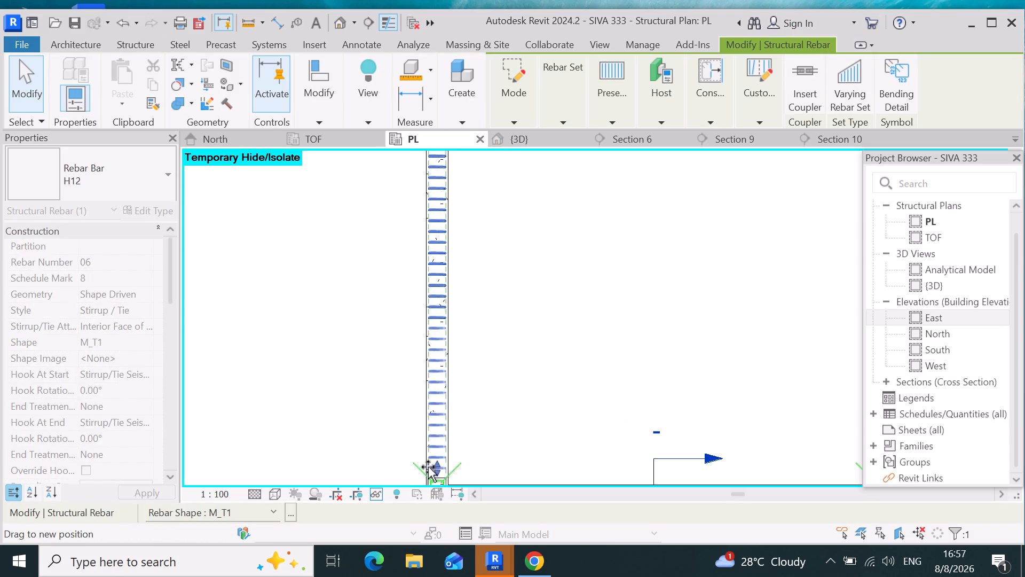
pyautogui.moveTo(428, 467); pyautogui.dragTo(440, 366)
pyautogui.scroll(-9, 441, 366)
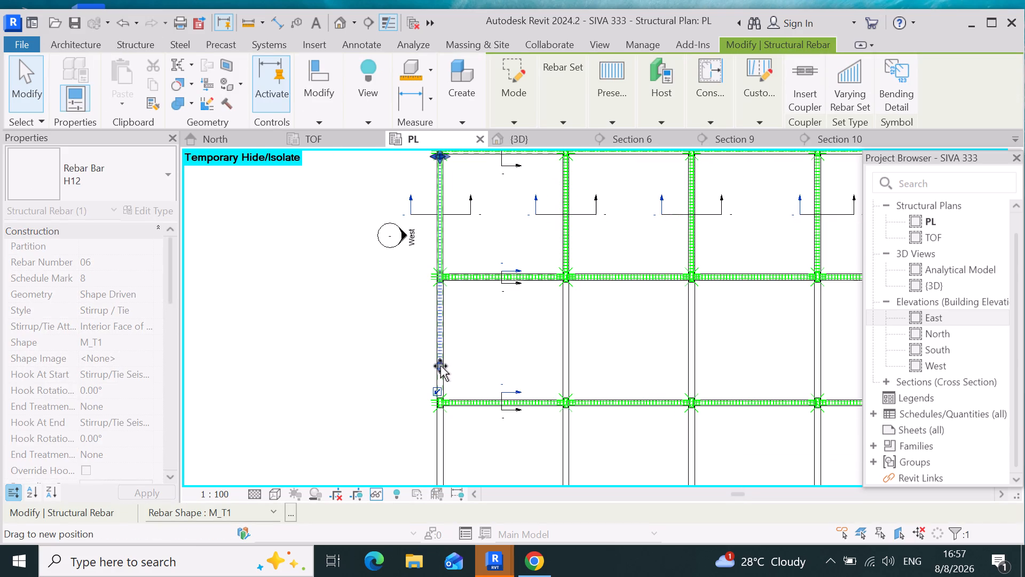
pyautogui.moveTo(440, 366); pyautogui.dragTo(437, 414)
pyautogui.scroll(-9, 440, 366)
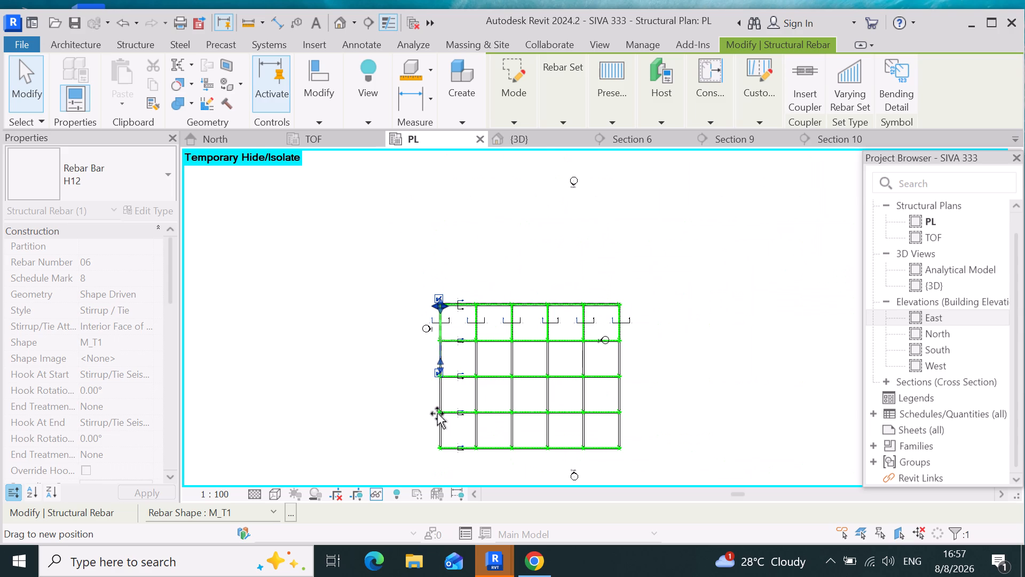
pyautogui.moveTo(437, 414); pyautogui.dragTo(445, 454)
pyautogui.scroll(15, 446, 454)
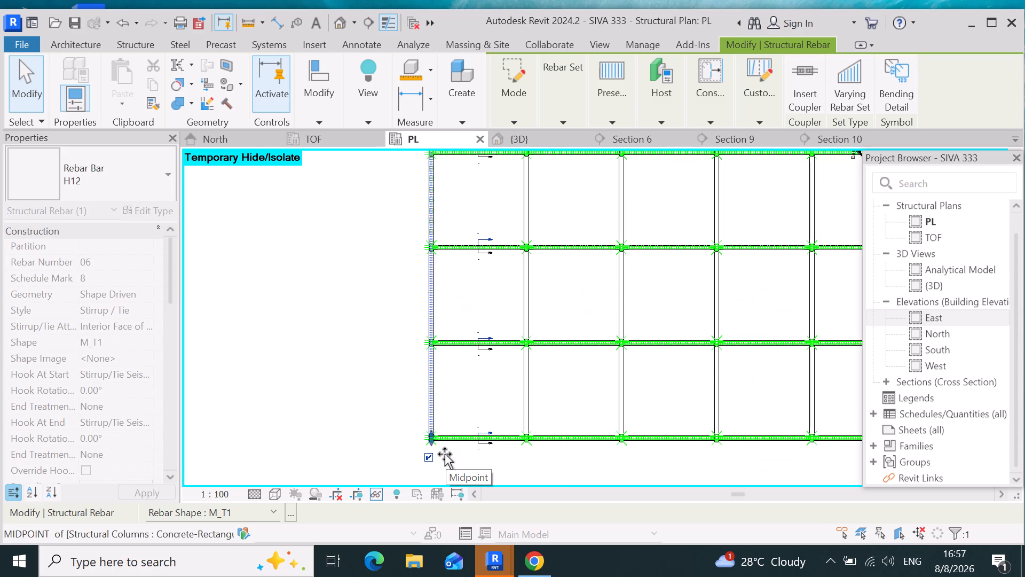
pyautogui.scroll(1, 445, 454)
pyautogui.moveTo(445, 454); pyautogui.dragTo(445, 448)
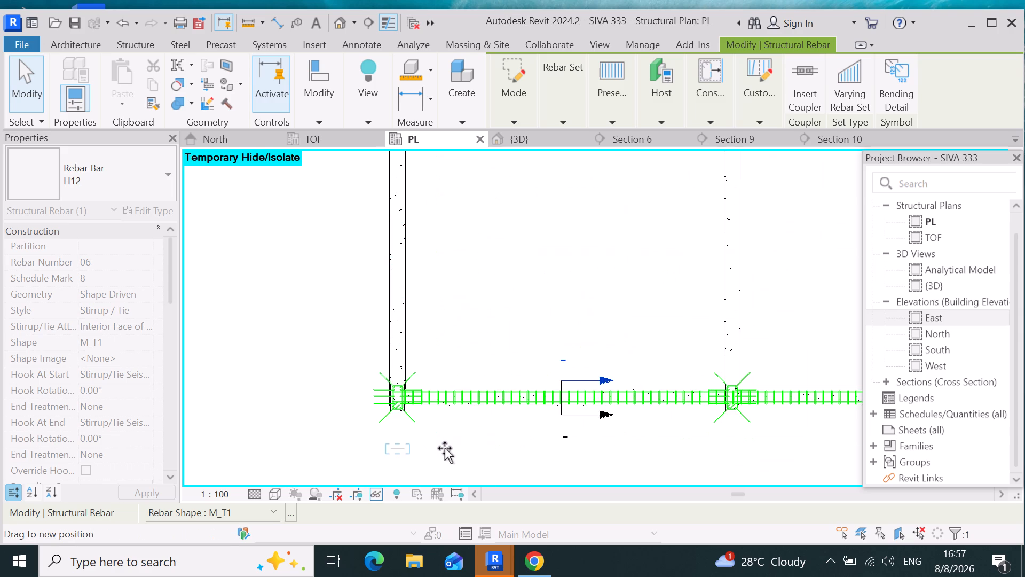
pyautogui.moveTo(445, 448); pyautogui.dragTo(415, 372)
pyautogui.moveTo(415, 372); pyautogui.dragTo(414, 376)
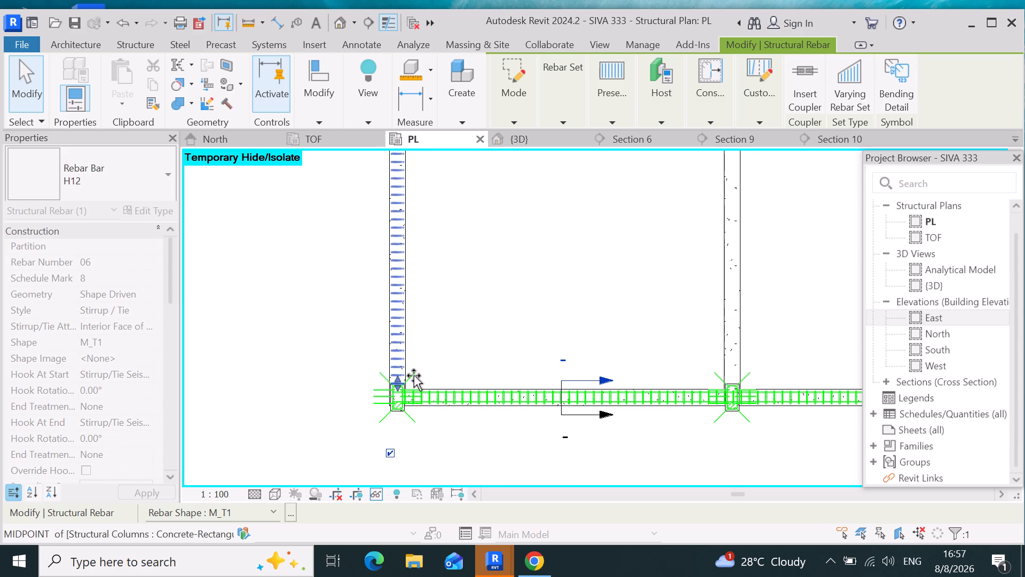
pyautogui.moveTo(414, 376); pyautogui.dragTo(412, 393)
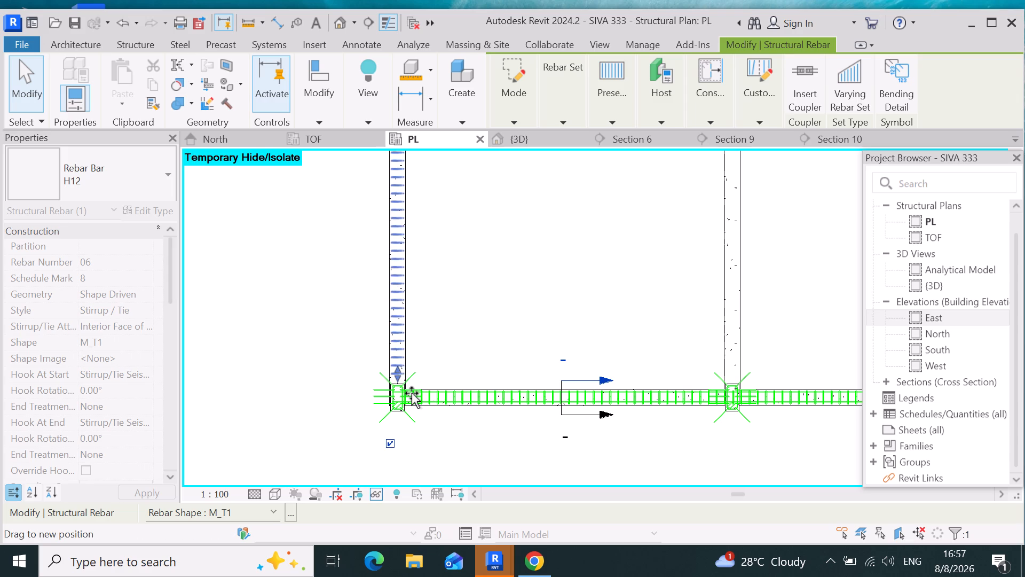
pyautogui.moveTo(412, 393); pyautogui.dragTo(410, 383)
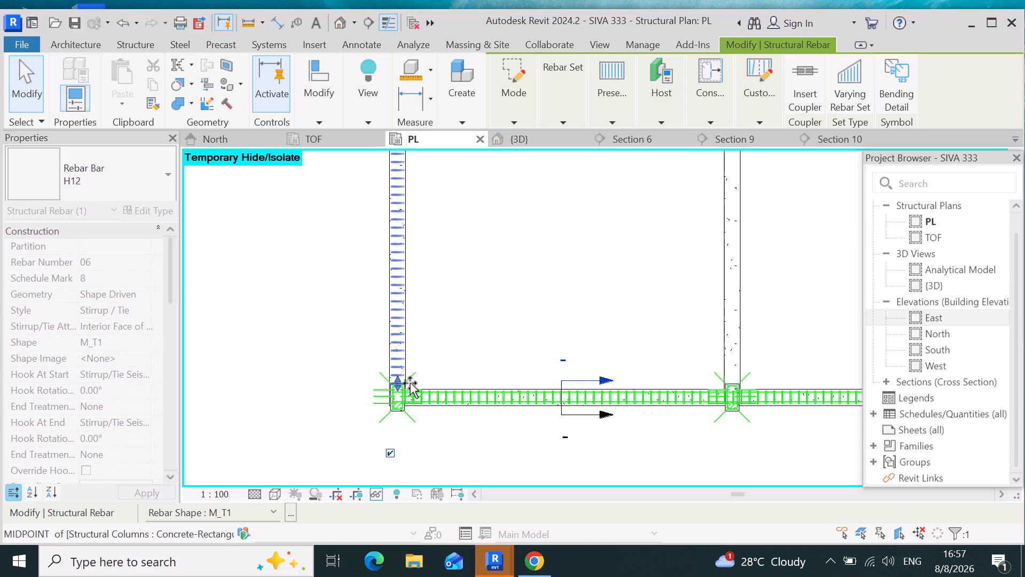
pyautogui.moveTo(410, 383); pyautogui.dragTo(410, 383)
pyautogui.scroll(-6, 424, 423)
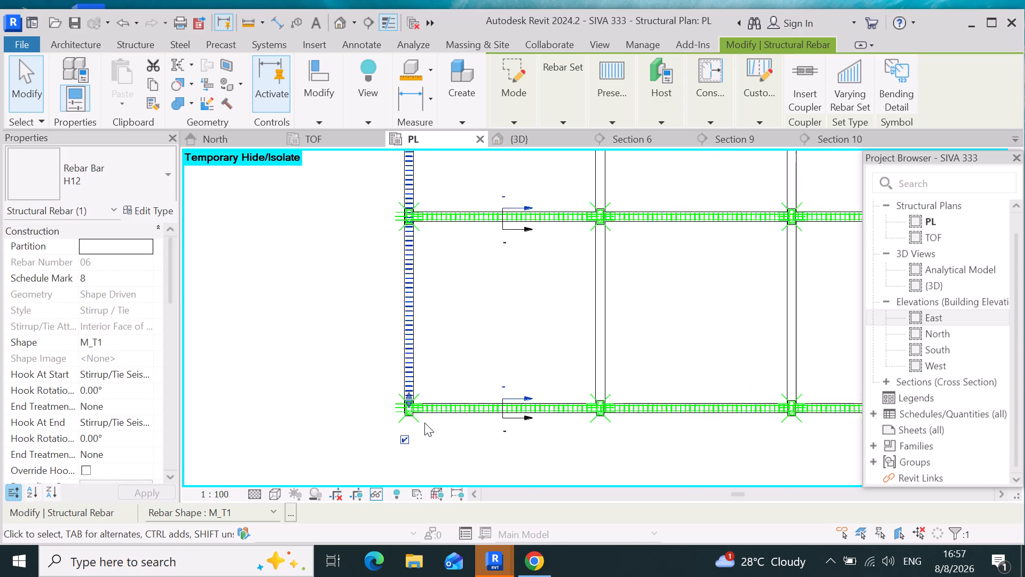
# Lengthen the western beam line's eastern straight H12 bar to about 6810 mm, ending just south of the second-row column.
pyautogui.scroll(-7, 424, 423)
pyautogui.scroll(5, 434, 278)
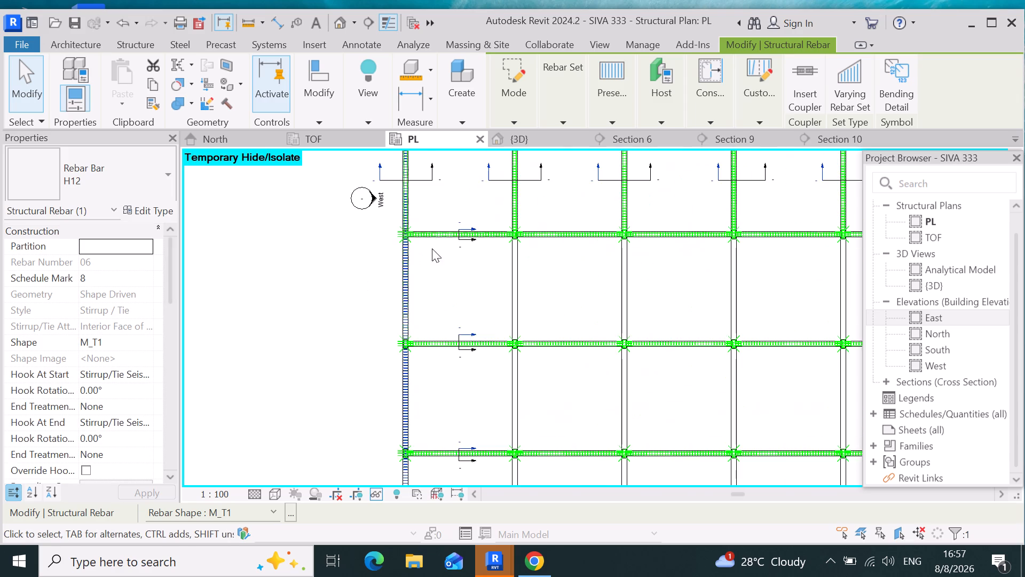
pyautogui.scroll(19, 417, 203)
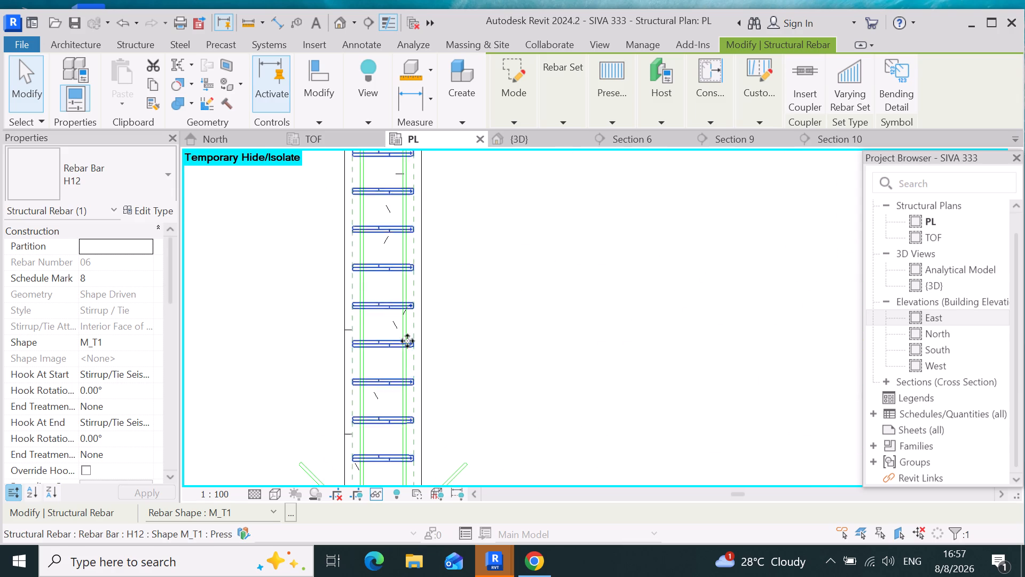
pyautogui.click(403, 280)
pyautogui.scroll(-5, 357, 198)
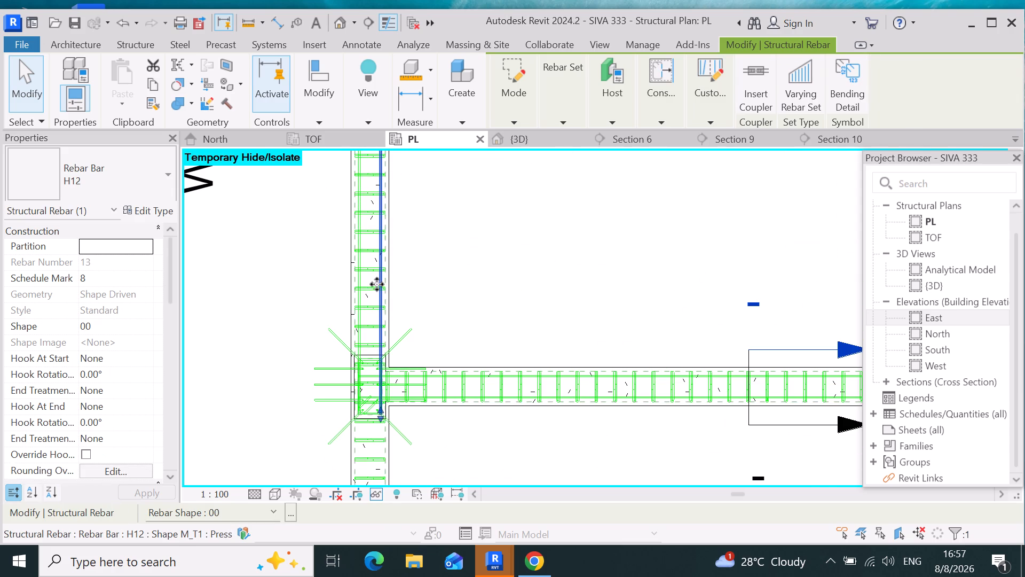
pyautogui.scroll(-14, 377, 279)
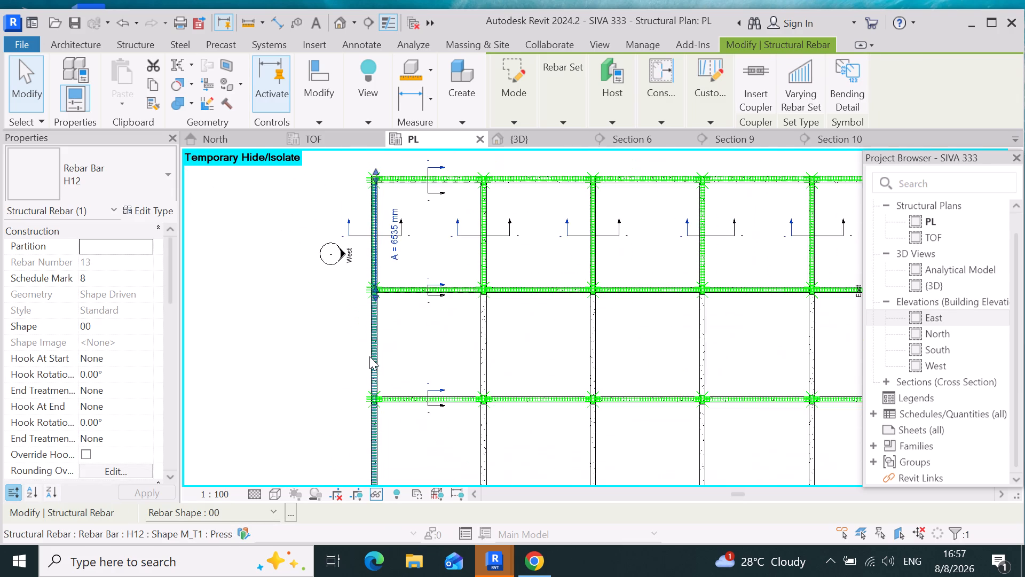
pyautogui.scroll(4, 369, 356)
pyautogui.scroll(13, 379, 246)
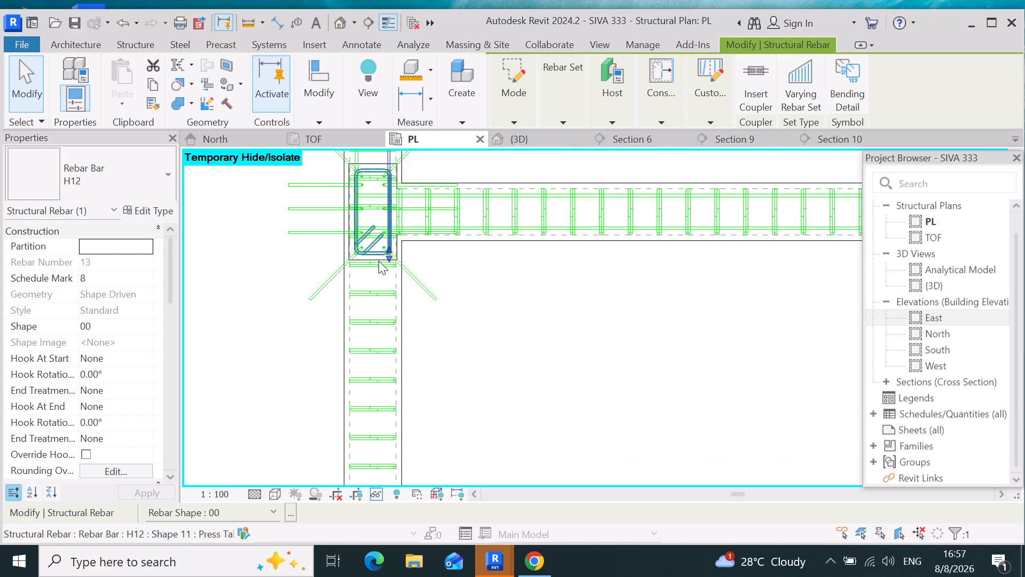
pyautogui.moveTo(387, 252); pyautogui.dragTo(396, 303)
pyautogui.click(396, 303)
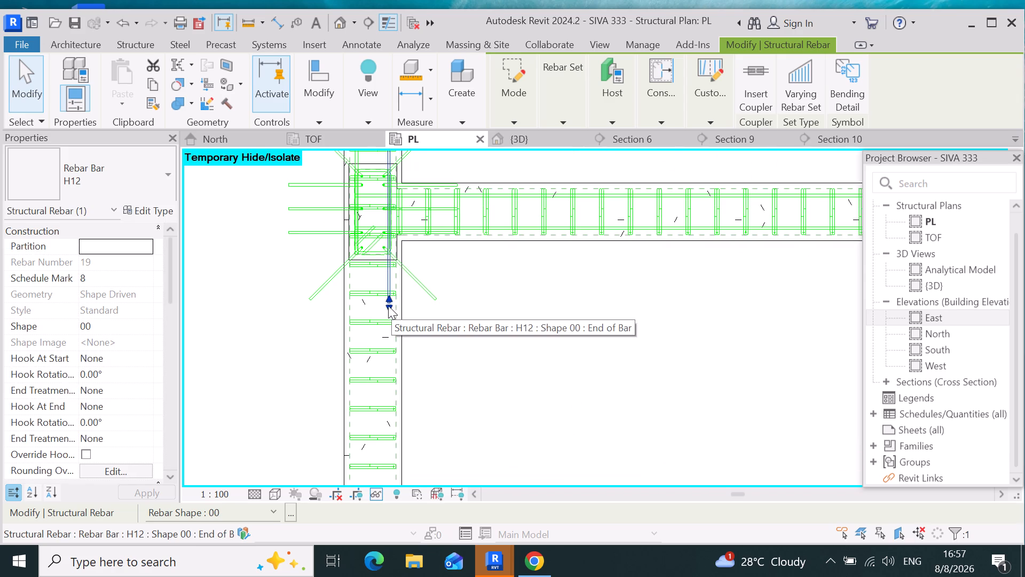
pyautogui.click(387, 308)
# Extend the same eastern straight H12 bar farther south into the second bay, to the sixth or seventh stirrup below the second-row column.
pyautogui.scroll(-5, 387, 308)
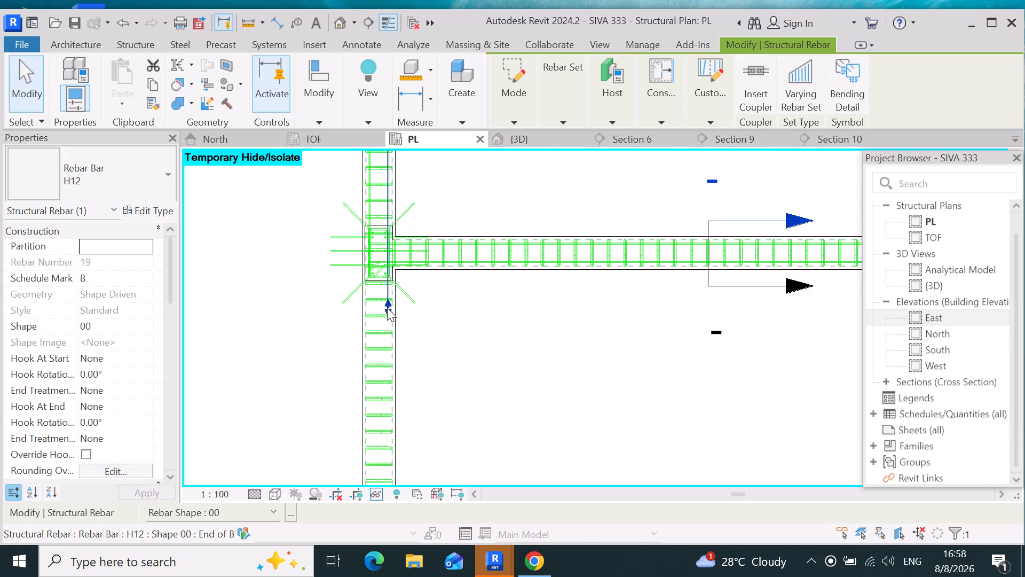
pyautogui.scroll(-11, 387, 308)
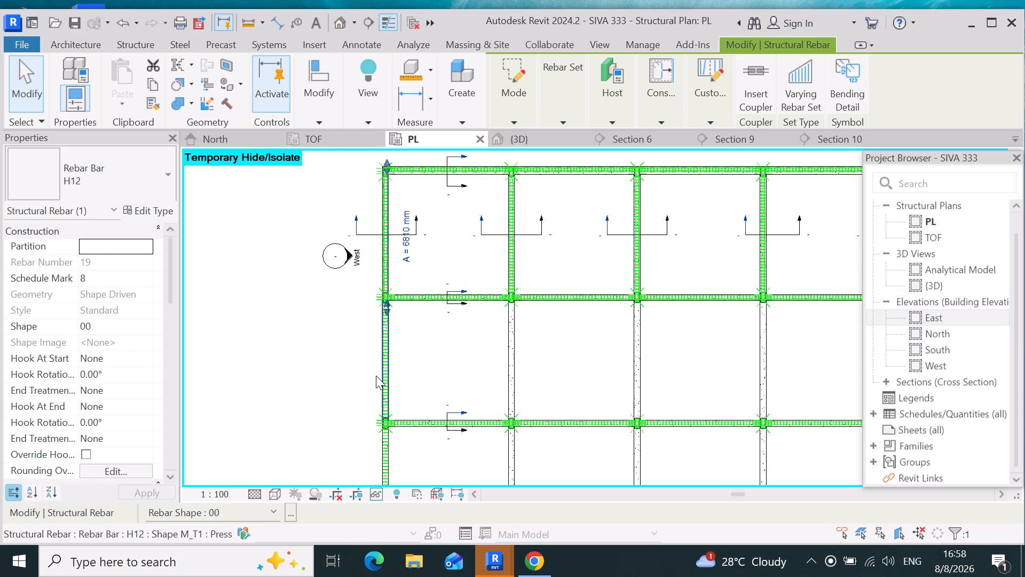
pyautogui.scroll(9, 375, 354)
pyautogui.scroll(10, 394, 204)
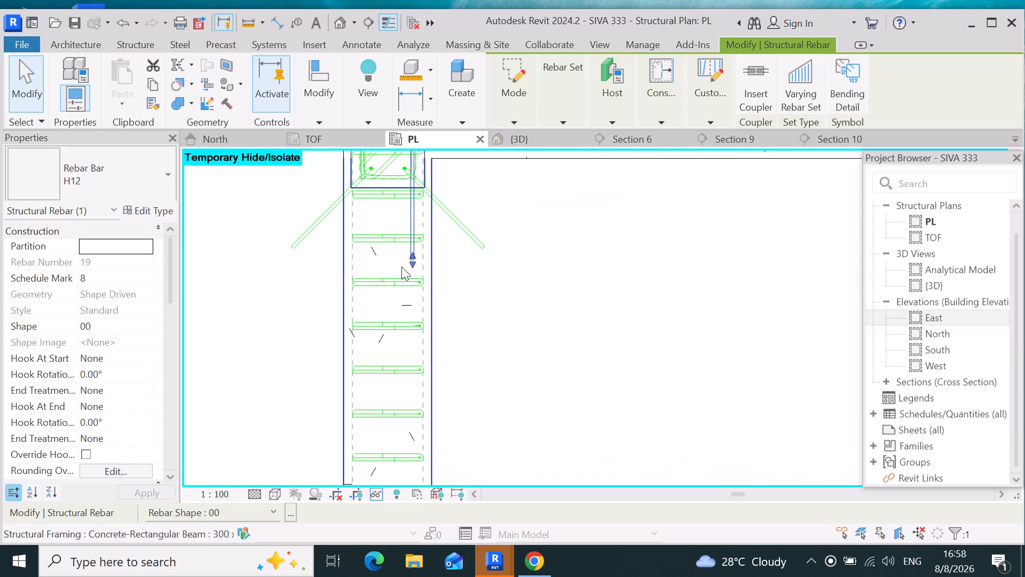
pyautogui.moveTo(411, 264); pyautogui.dragTo(421, 387)
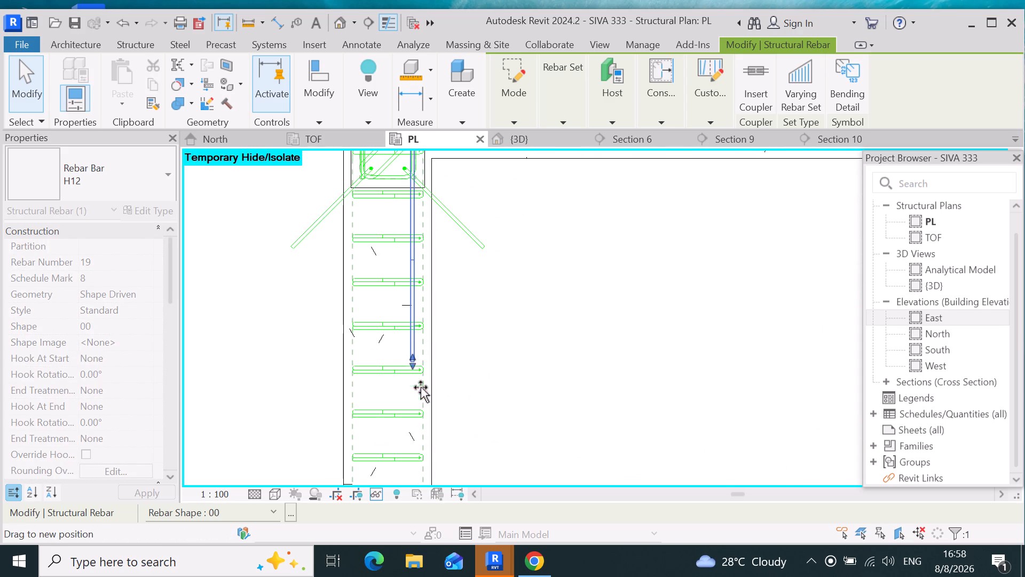
pyautogui.moveTo(421, 387); pyautogui.dragTo(423, 442)
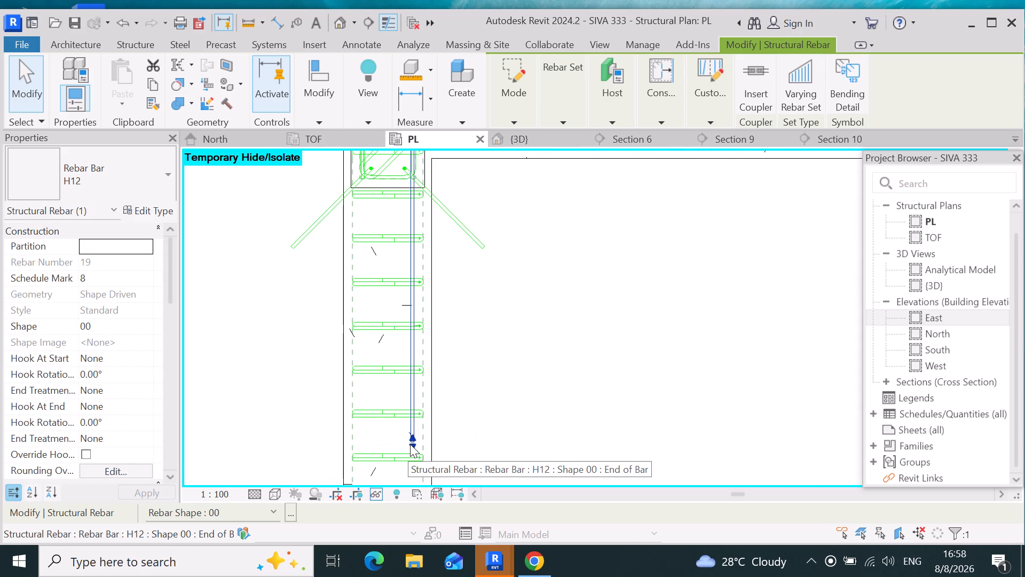
pyautogui.moveTo(410, 444); pyautogui.dragTo(411, 452)
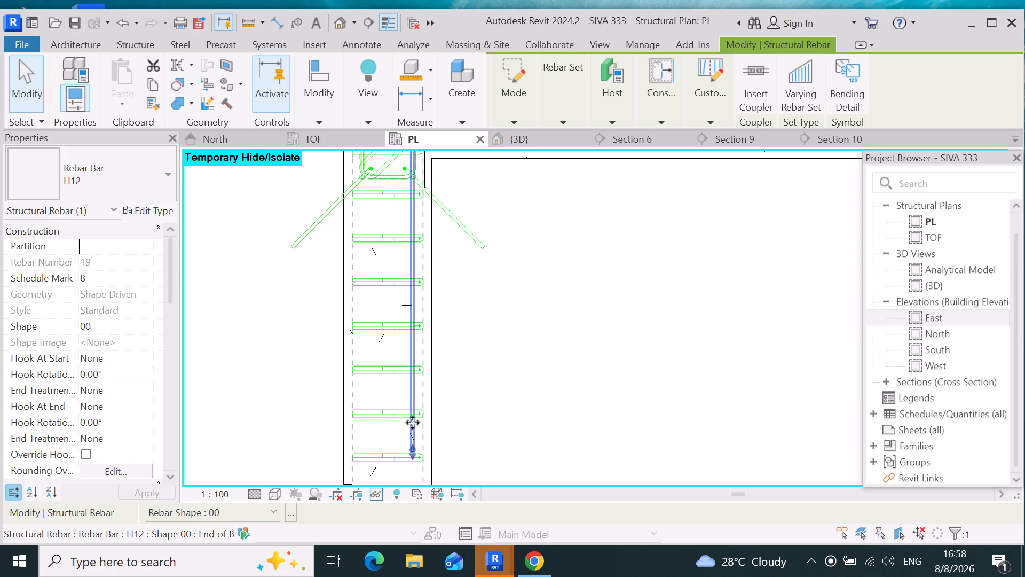
# Extend the western beam line's eastern straight H12 bar through the remaining bays to the northern edge of the southern corner column.
pyautogui.scroll(-11, 413, 378)
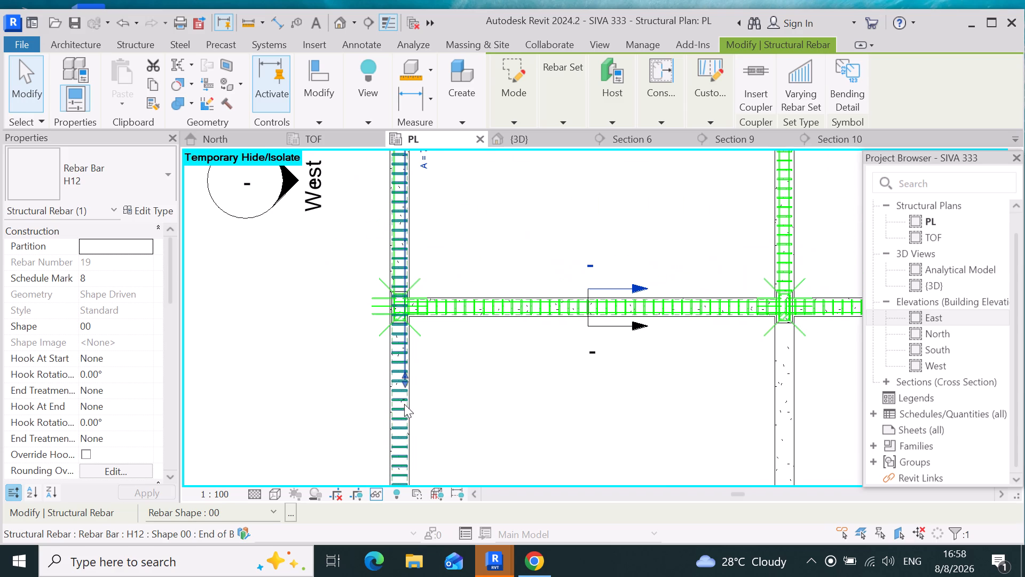
pyautogui.moveTo(405, 378); pyautogui.dragTo(412, 462)
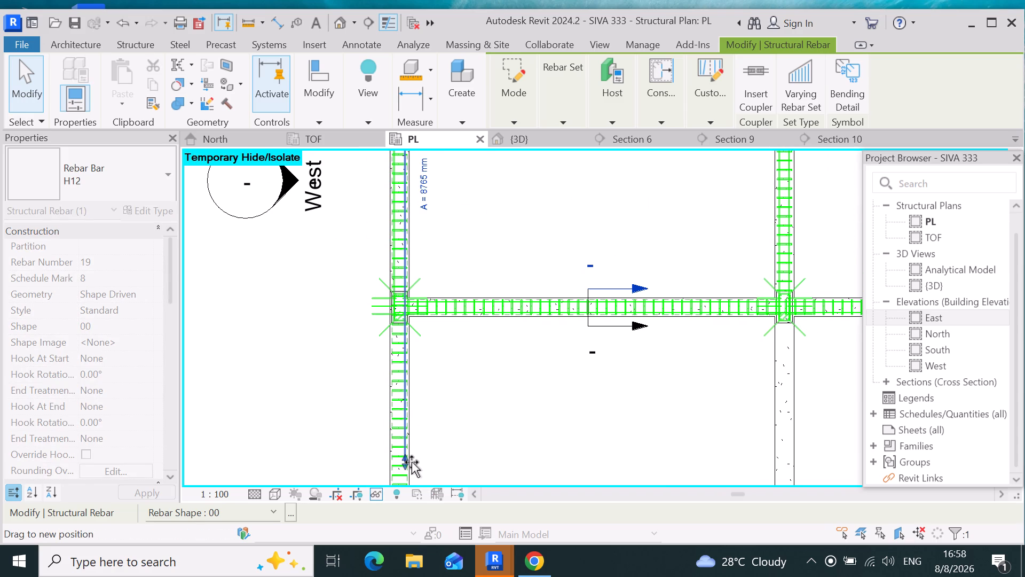
pyautogui.moveTo(412, 462); pyautogui.dragTo(390, 315)
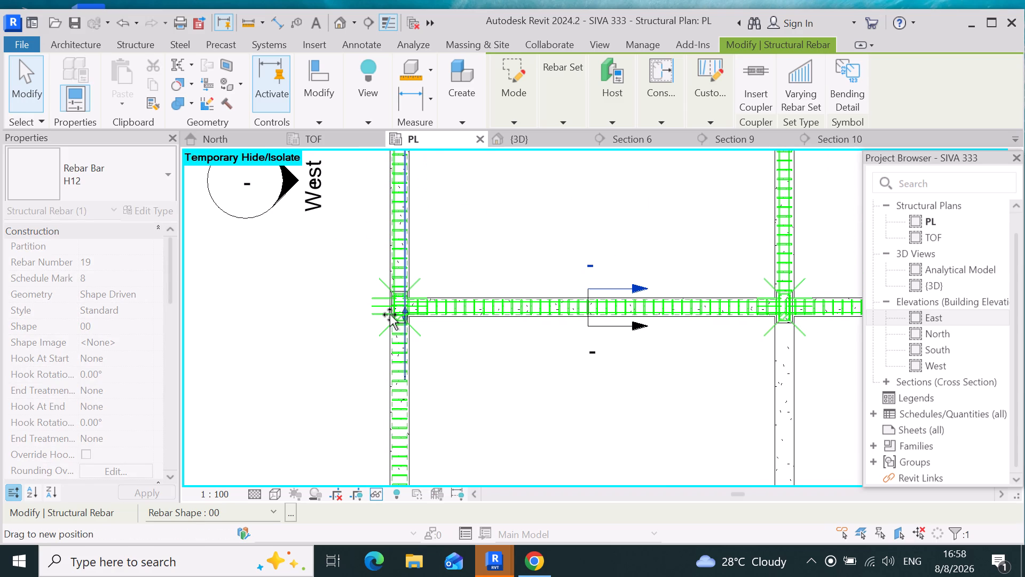
pyautogui.moveTo(390, 315); pyautogui.dragTo(405, 362)
pyautogui.scroll(-15, 405, 363)
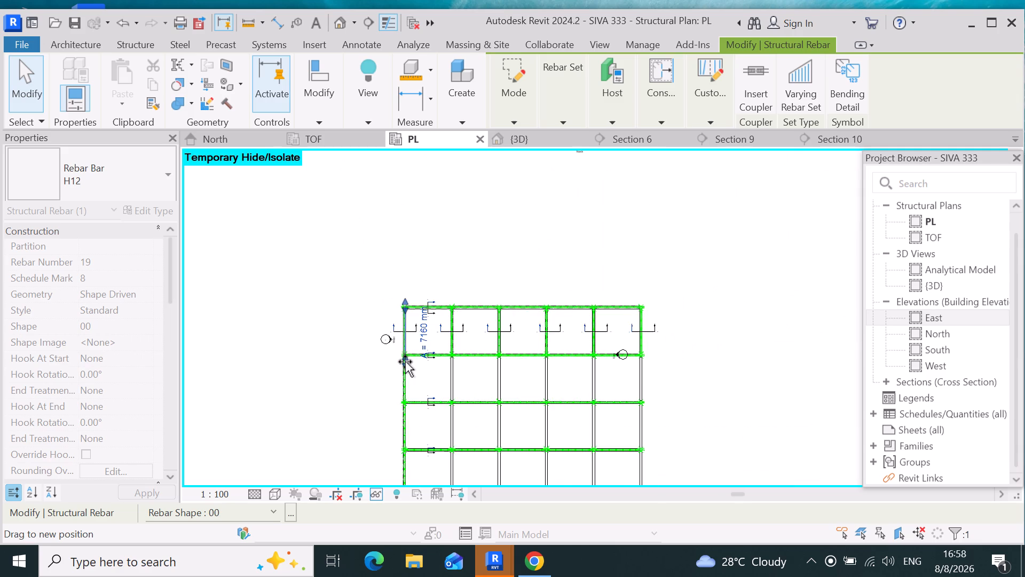
pyautogui.moveTo(405, 362); pyautogui.dragTo(412, 419)
pyautogui.scroll(-7, 405, 362)
pyautogui.scroll(6, 412, 418)
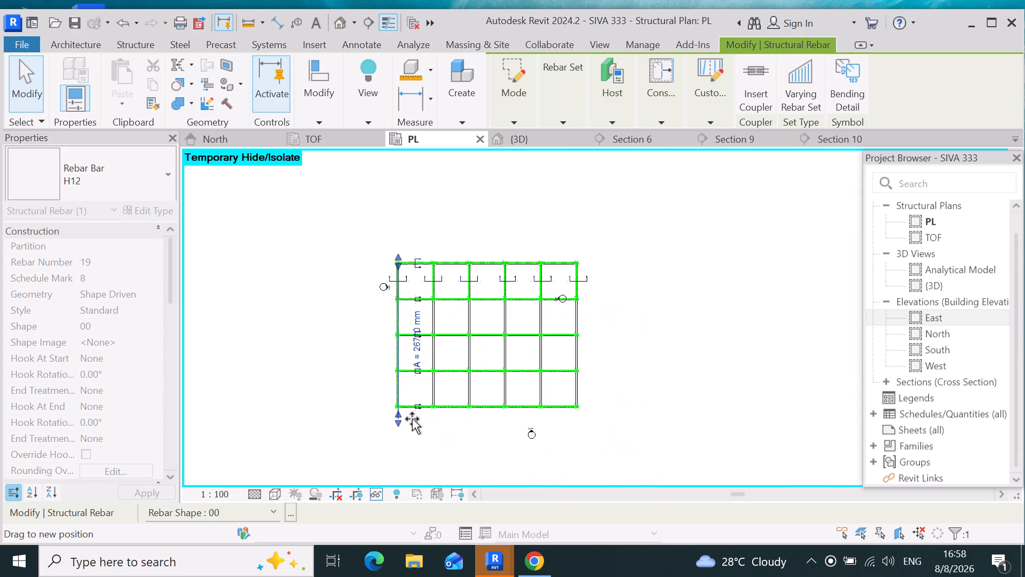
pyautogui.scroll(6, 412, 419)
pyautogui.moveTo(412, 419); pyautogui.dragTo(399, 381)
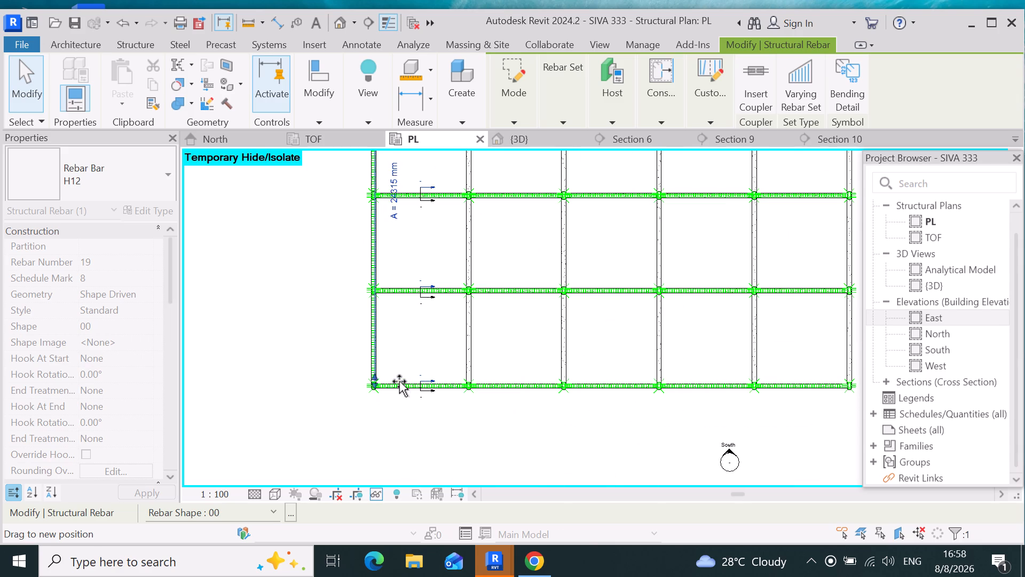
pyautogui.moveTo(399, 381); pyautogui.dragTo(403, 387)
pyautogui.scroll(8, 398, 380)
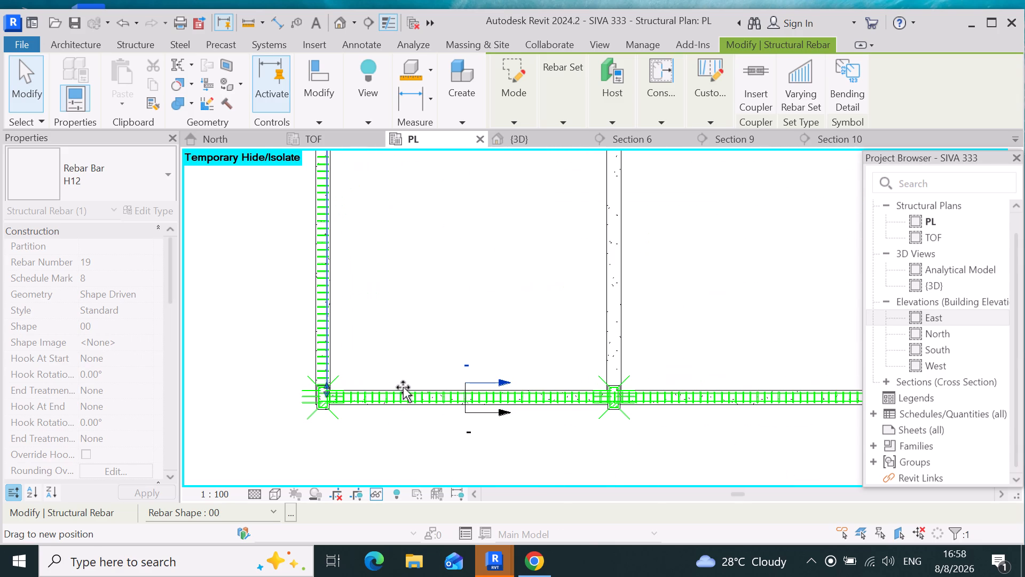
pyautogui.moveTo(403, 387); pyautogui.dragTo(403, 388)
pyautogui.scroll(5, 403, 387)
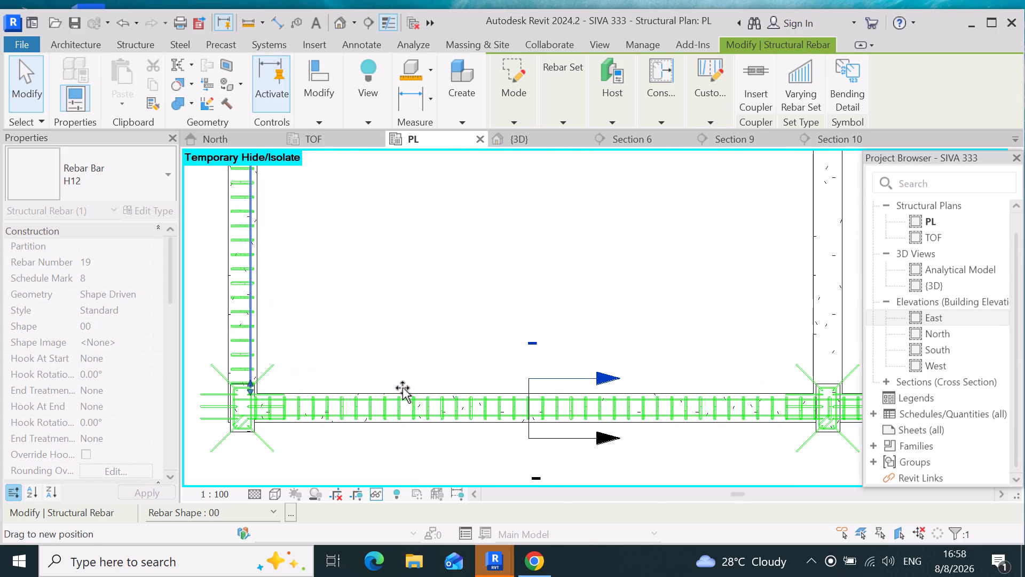
pyautogui.moveTo(403, 388); pyautogui.dragTo(402, 387)
pyautogui.scroll(5, 278, 411)
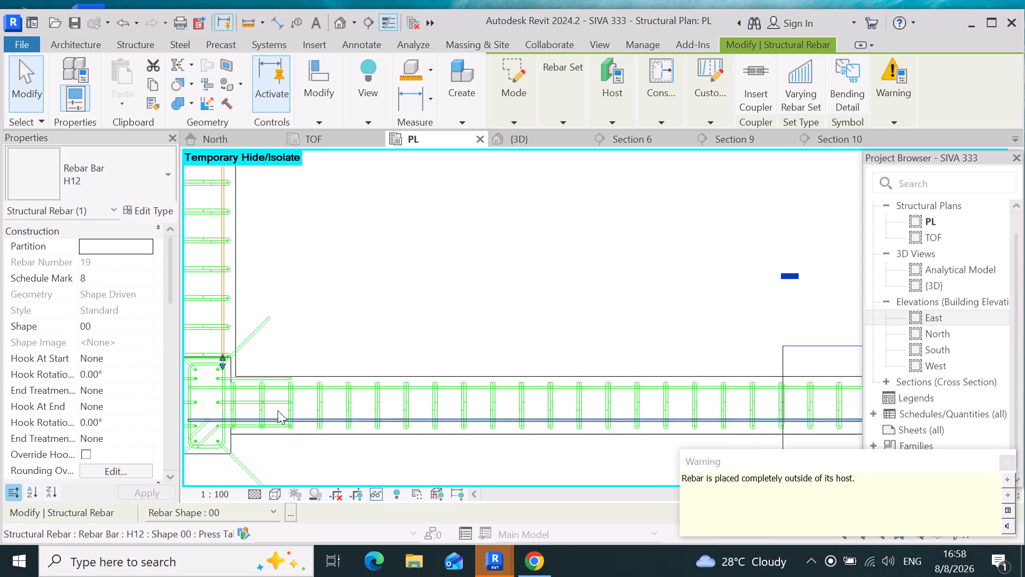
# Shorten the western beam line's eastern straight H12 bar slightly so it ends at the last stirrup beside the southern corner column.
pyautogui.scroll(12, 209, 341)
pyautogui.click(276, 364)
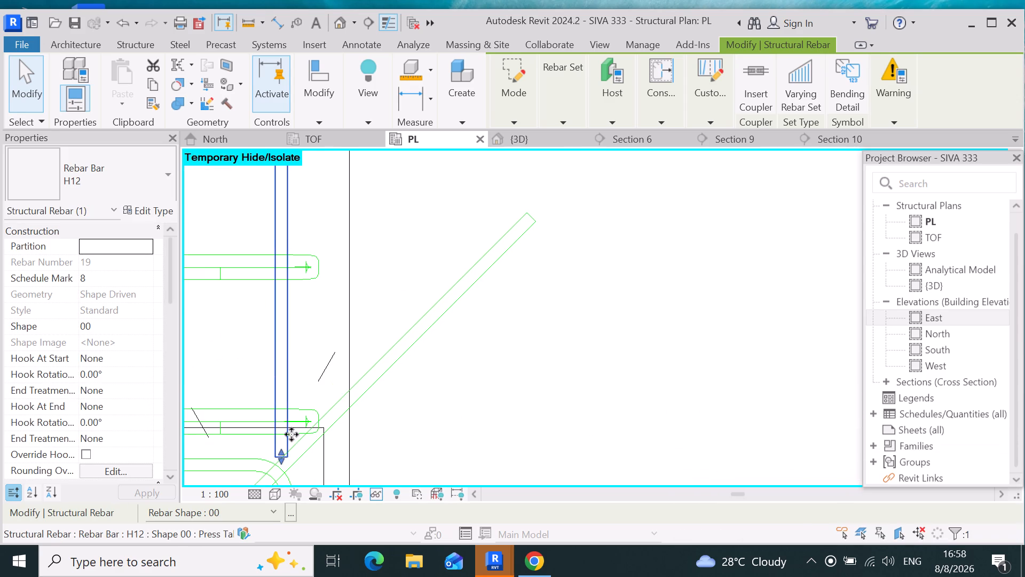
pyautogui.click(281, 454)
pyautogui.click(281, 451)
pyautogui.moveTo(281, 435); pyautogui.dragTo(285, 421)
pyautogui.click(285, 421)
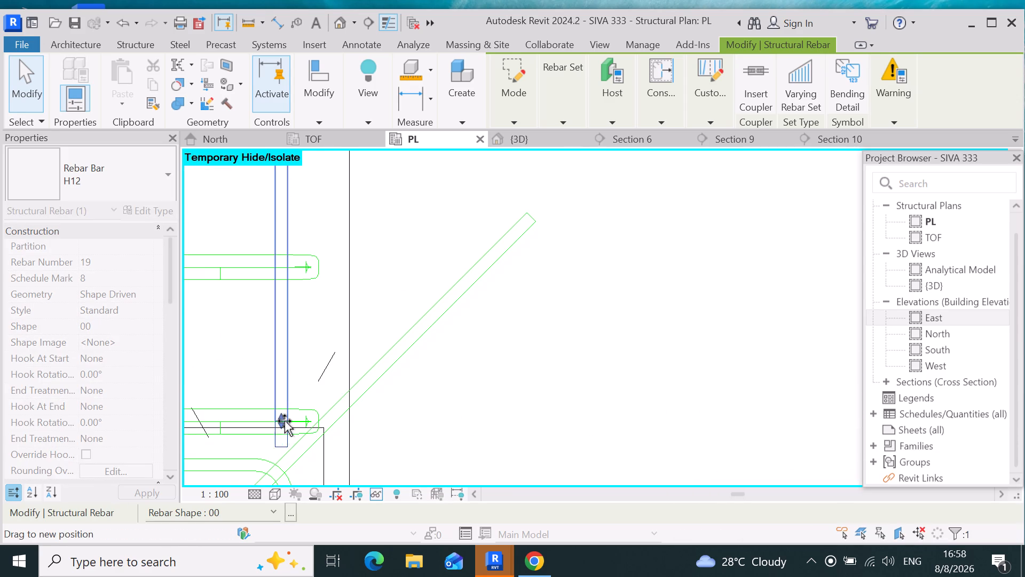
pyautogui.click(465, 378)
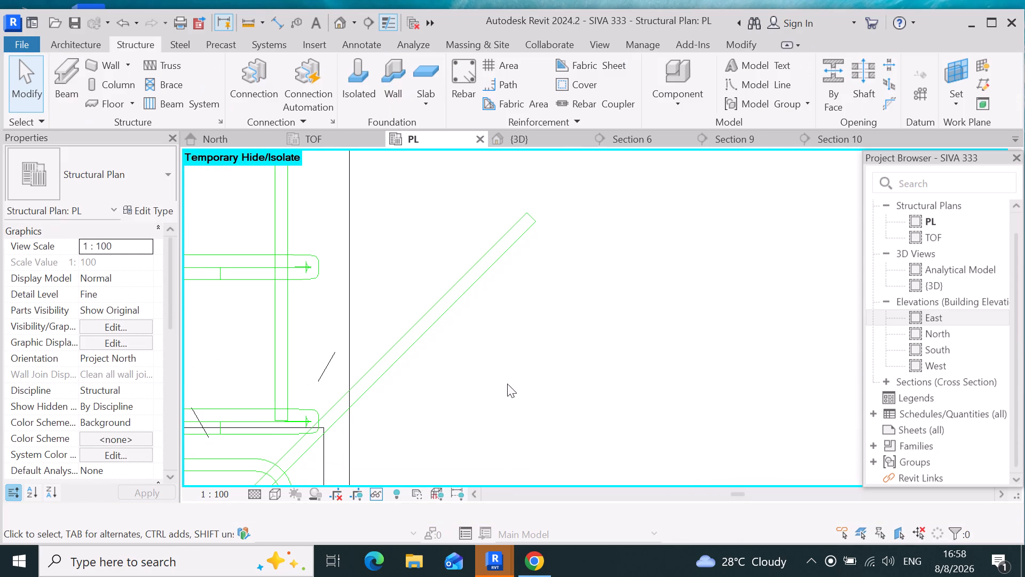
# Extend the western beam line's western straight H12 bar south past the second-row column to about 8810 mm.
pyautogui.scroll(-20, 515, 382)
pyautogui.scroll(-7, 515, 382)
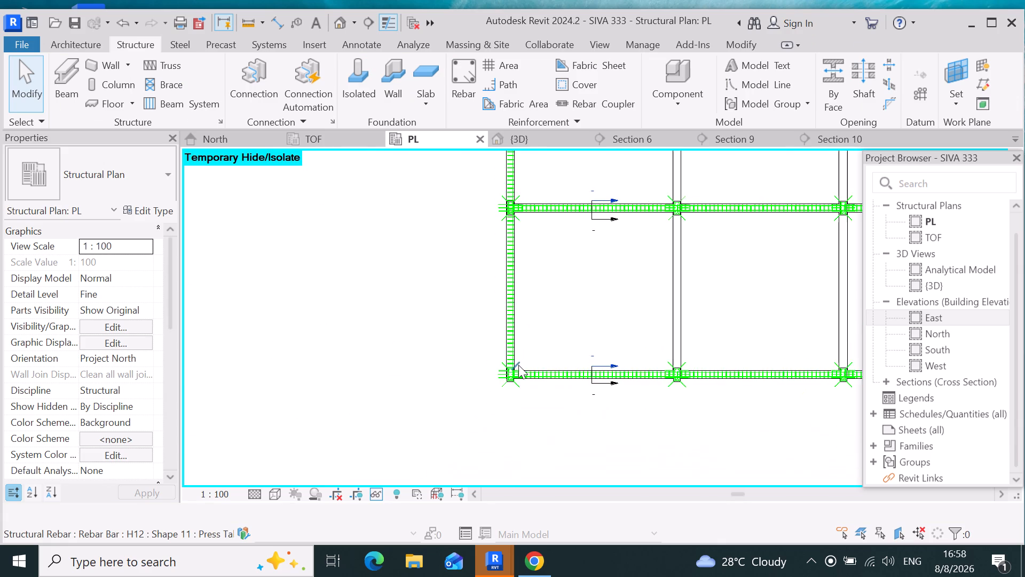
pyautogui.scroll(-5, 518, 365)
pyautogui.scroll(14, 493, 265)
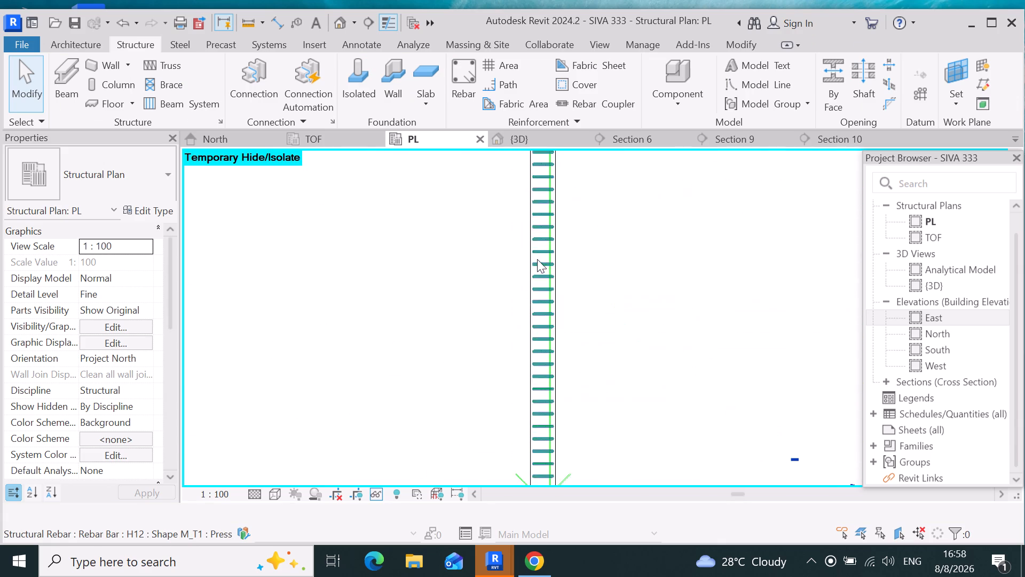
pyautogui.scroll(5, 537, 259)
pyautogui.scroll(-12, 551, 337)
pyautogui.scroll(7, 545, 225)
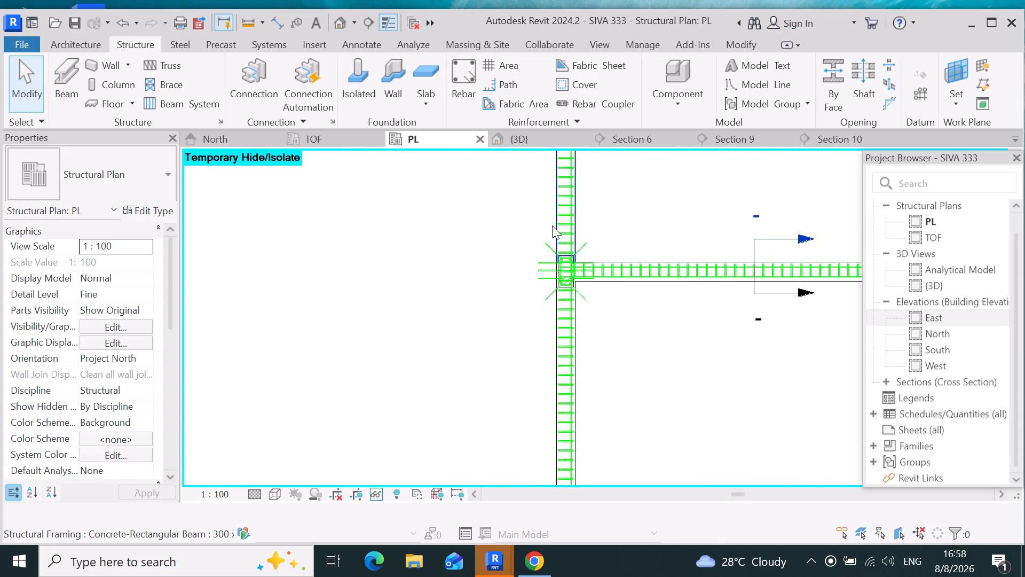
pyautogui.scroll(7, 552, 225)
pyautogui.scroll(-16, 592, 358)
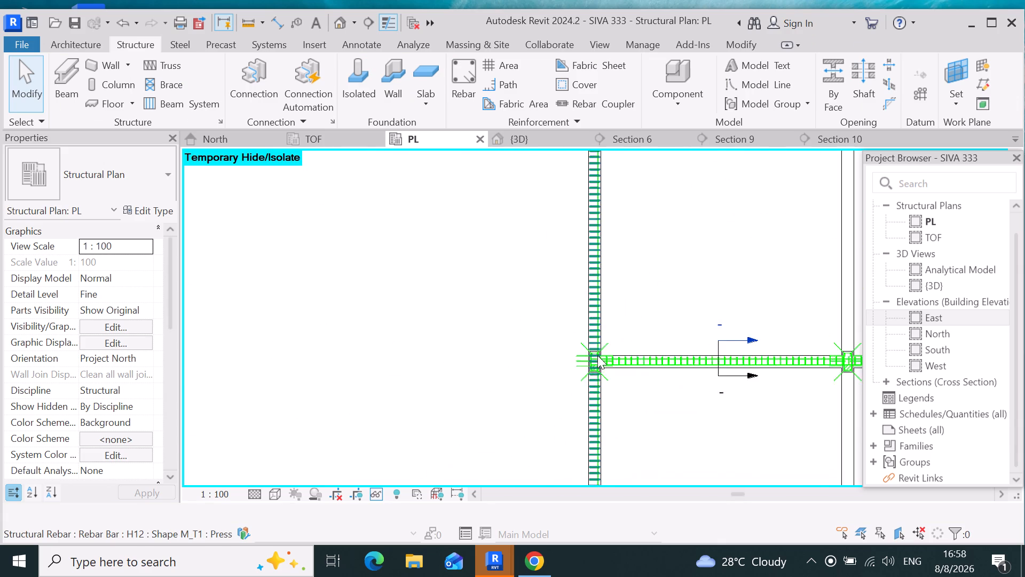
pyautogui.scroll(-2, 597, 355)
pyautogui.scroll(13, 604, 194)
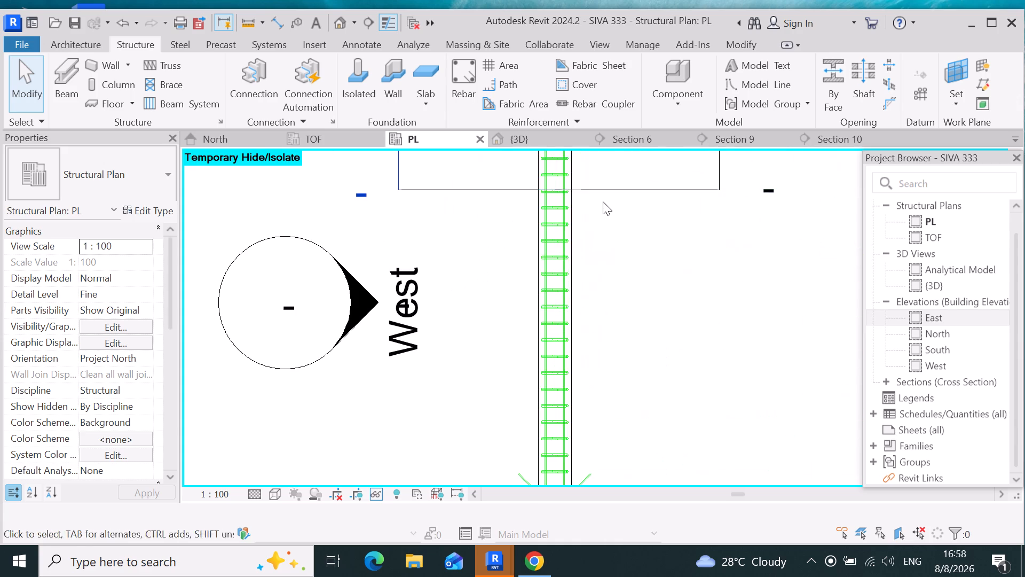
pyautogui.scroll(4, 542, 245)
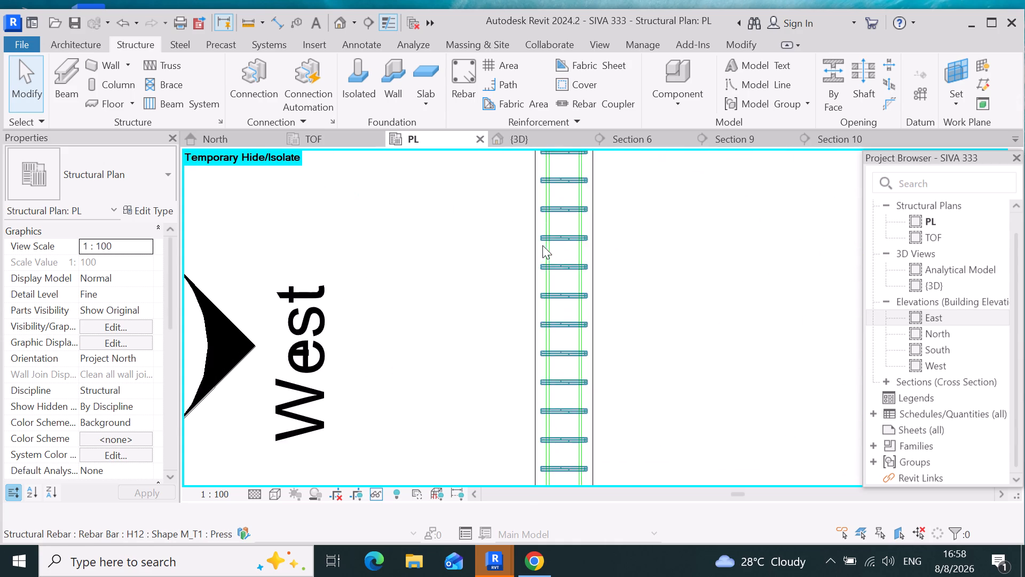
pyautogui.scroll(4, 542, 245)
pyautogui.click(548, 213)
pyautogui.scroll(-3, 569, 241)
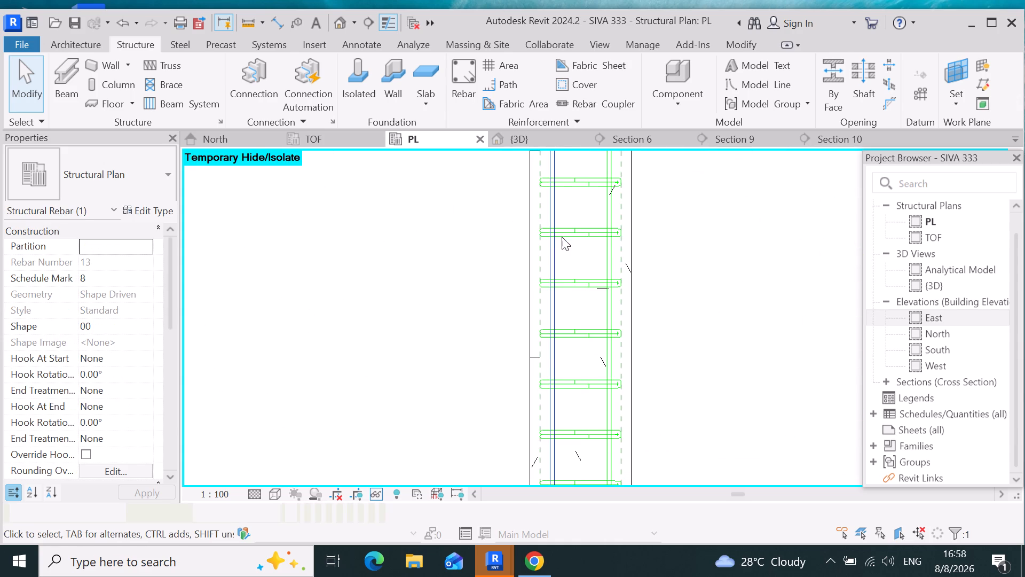
pyautogui.scroll(-8, 562, 237)
pyautogui.scroll(-4, 533, 365)
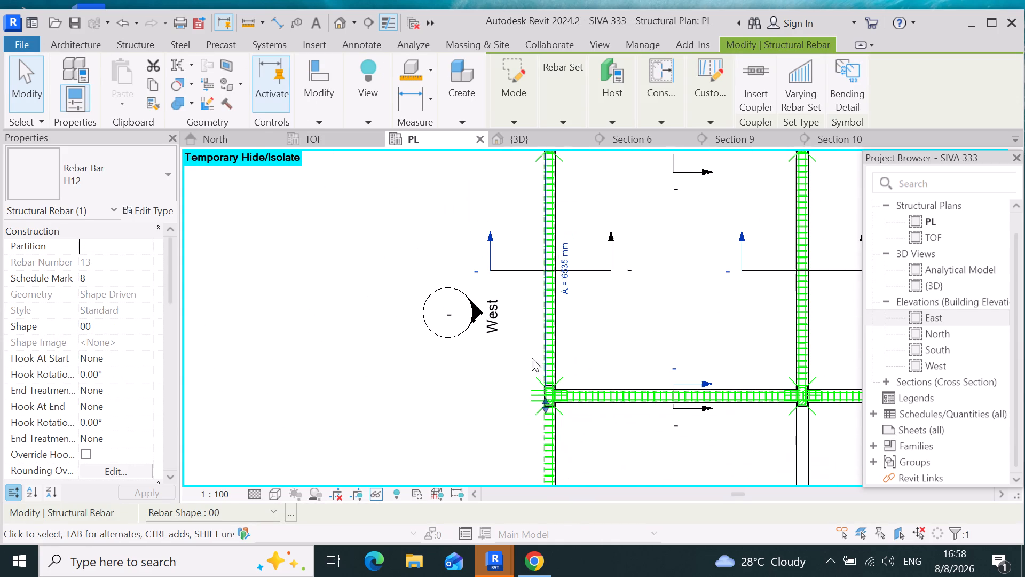
pyautogui.scroll(-4, 485, 353)
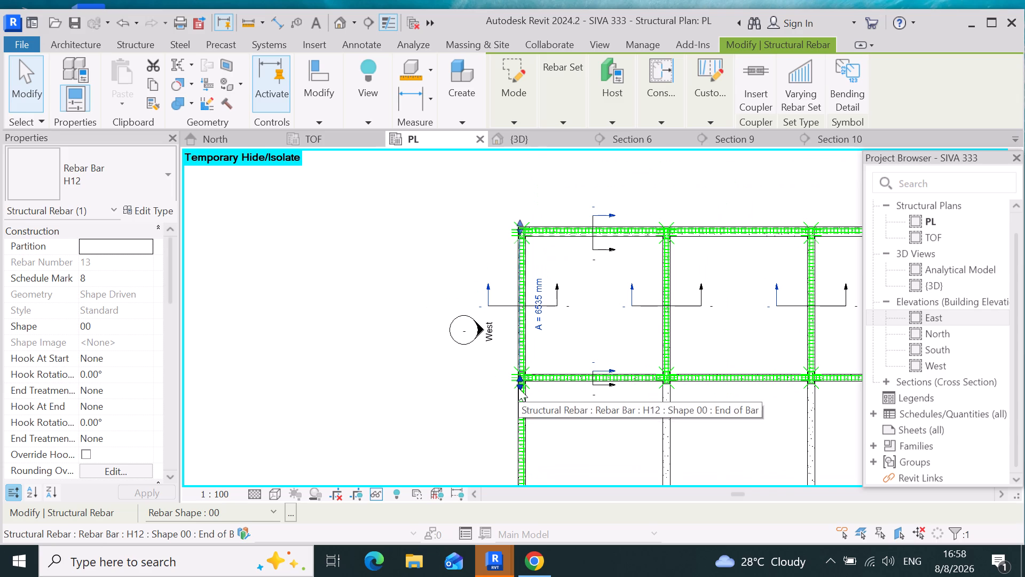
pyautogui.moveTo(519, 386); pyautogui.dragTo(529, 437)
pyautogui.click(529, 437)
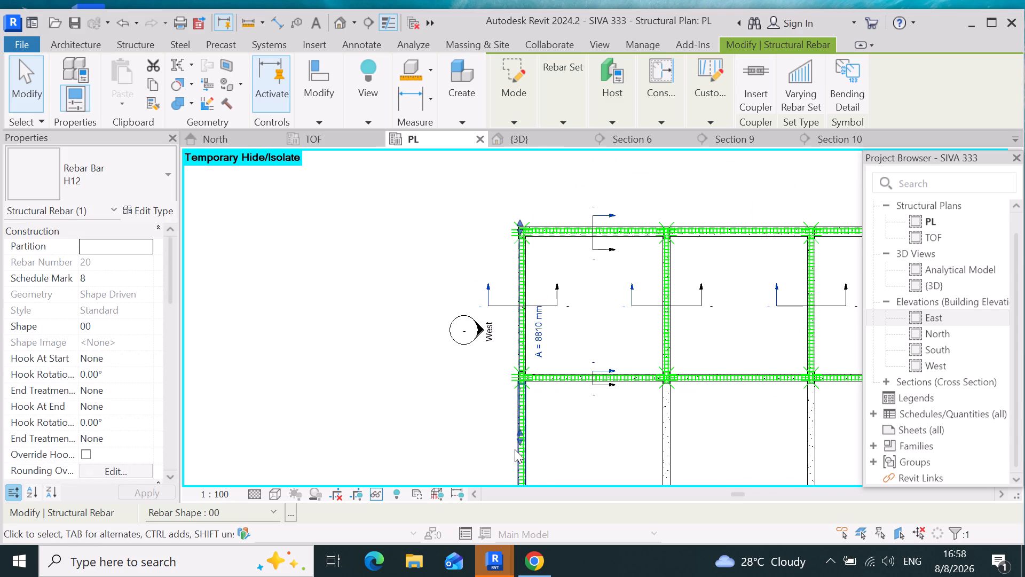
# Lengthen the same western straight H12 bar southward to about 20325 mm, ending in the southernmost bay.
pyautogui.click(519, 441)
pyautogui.moveTo(519, 442); pyautogui.dragTo(546, 576)
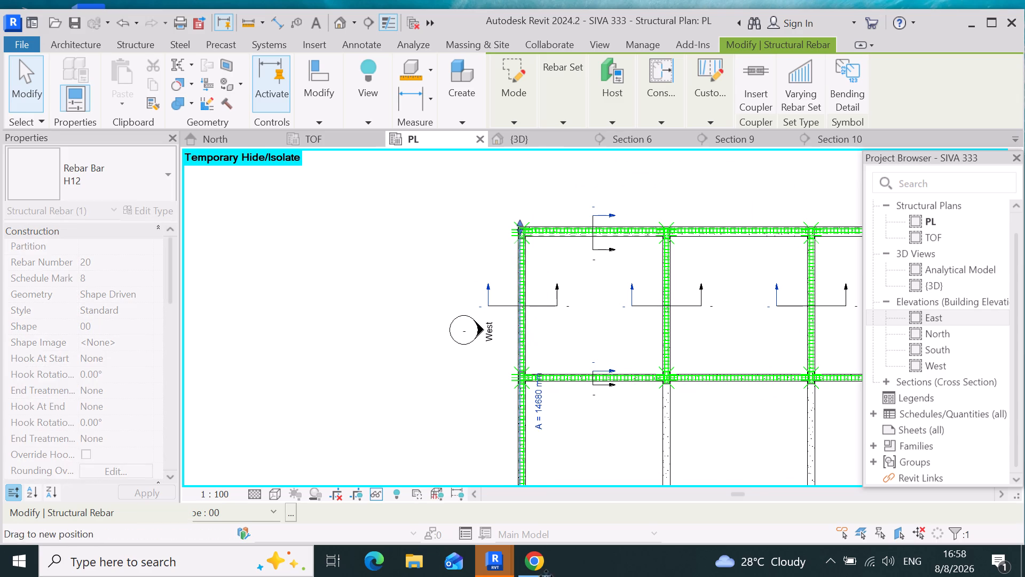
pyautogui.moveTo(546, 576); pyautogui.dragTo(546, 575)
pyautogui.scroll(-4, 528, 378)
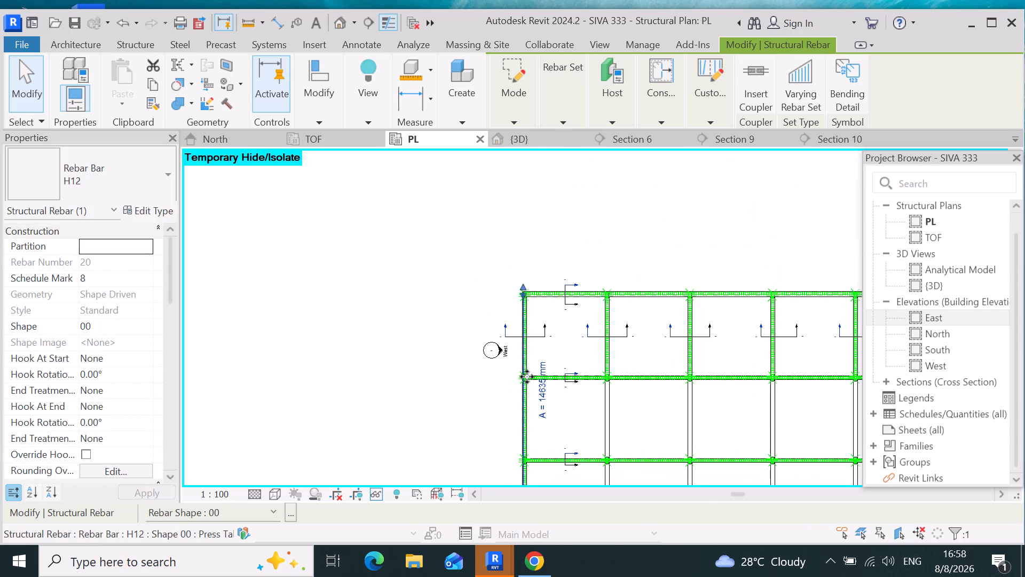
pyautogui.scroll(-4, 527, 377)
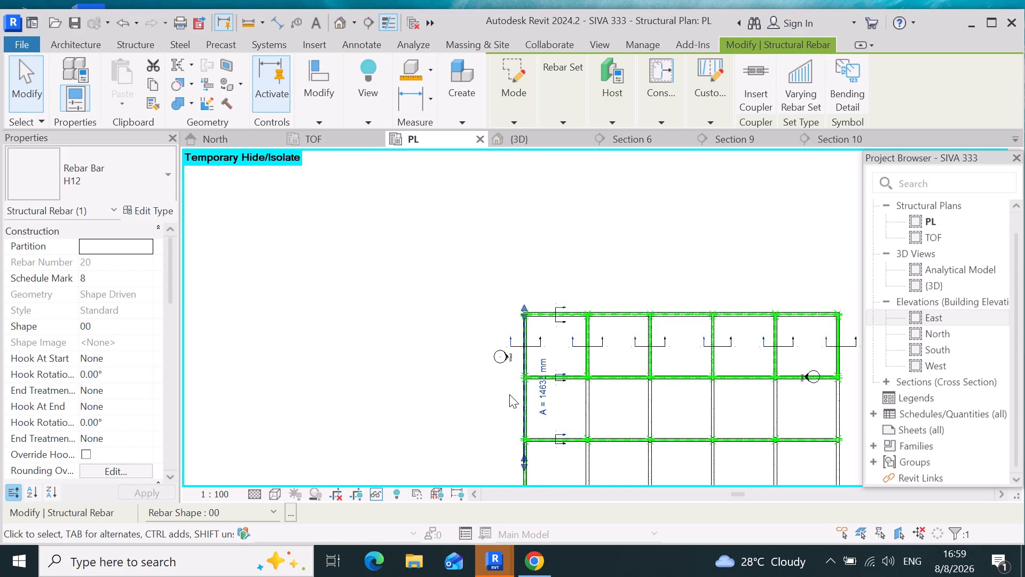
pyautogui.scroll(-2, 509, 394)
pyautogui.moveTo(516, 438); pyautogui.dragTo(521, 467)
pyautogui.click(521, 467)
# Extend the same western straight H12 bar to the northern edge of the southern corner column, about 24320 mm long.
pyautogui.scroll(7, 521, 468)
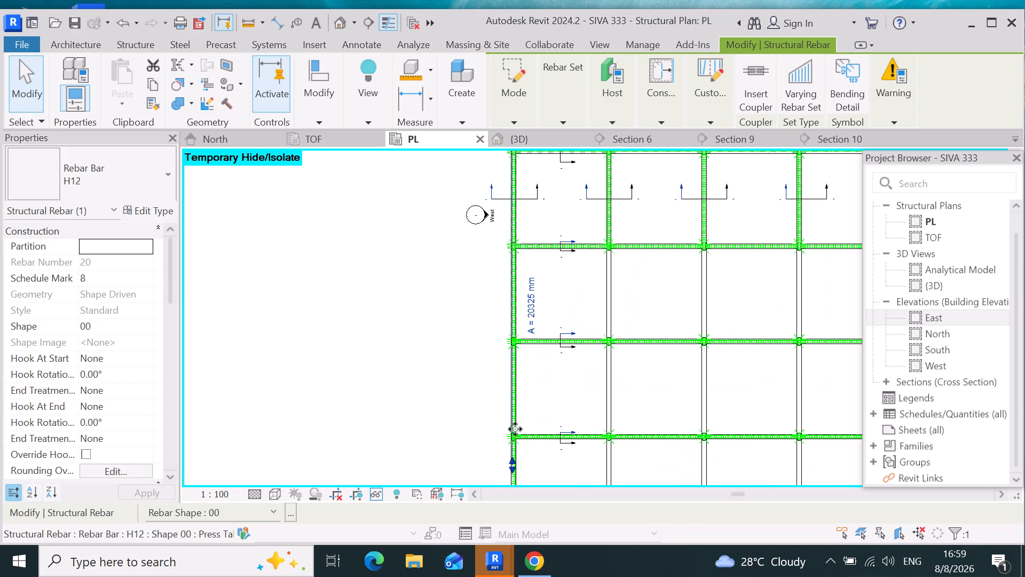
pyautogui.scroll(-8, 479, 306)
pyautogui.scroll(7, 493, 354)
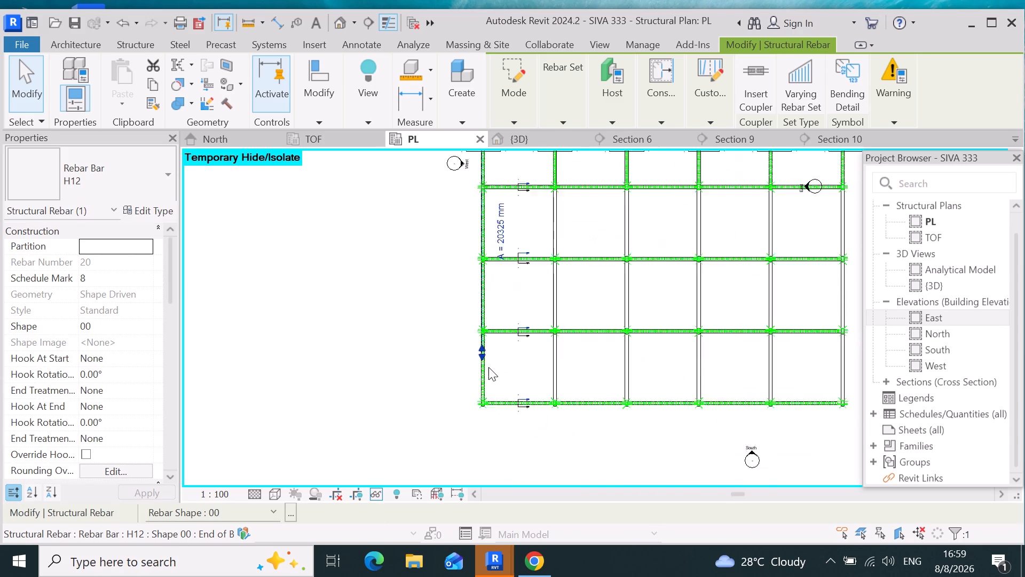
pyautogui.scroll(9, 488, 367)
pyautogui.scroll(-6, 454, 304)
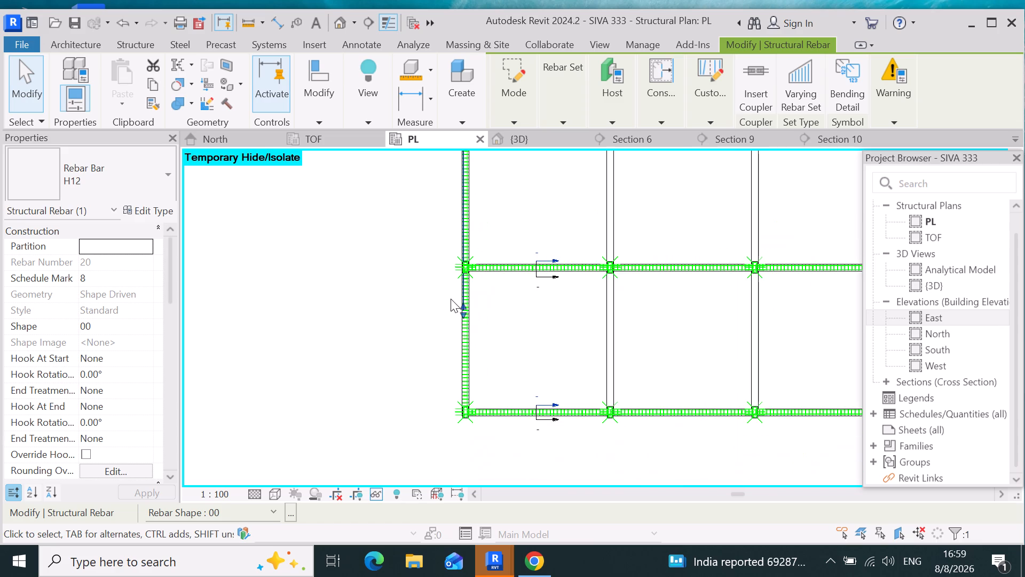
pyautogui.moveTo(462, 312); pyautogui.dragTo(472, 365)
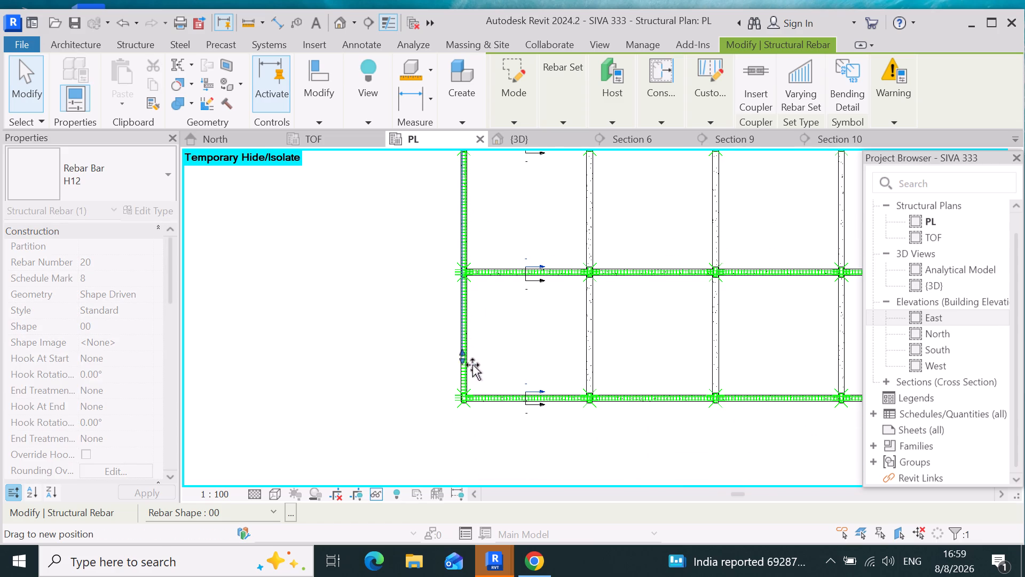
pyautogui.moveTo(472, 365); pyautogui.dragTo(472, 389)
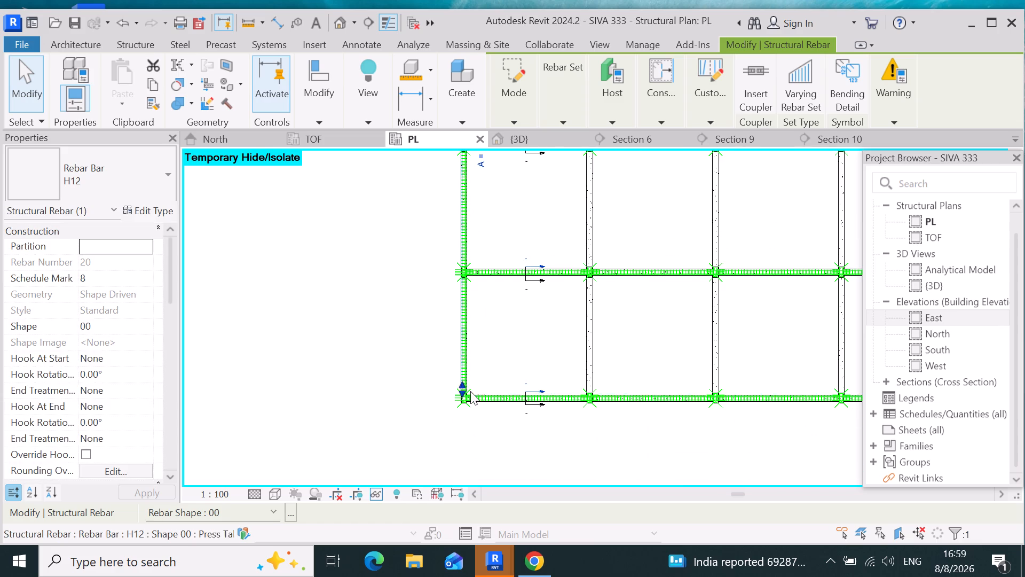
pyautogui.scroll(15, 470, 390)
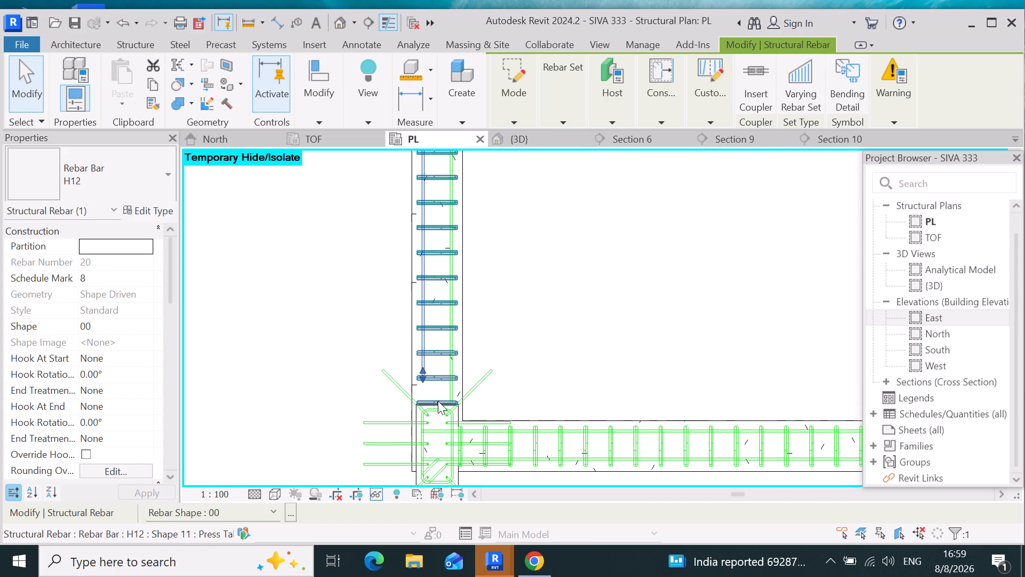
pyautogui.moveTo(420, 375); pyautogui.dragTo(421, 399)
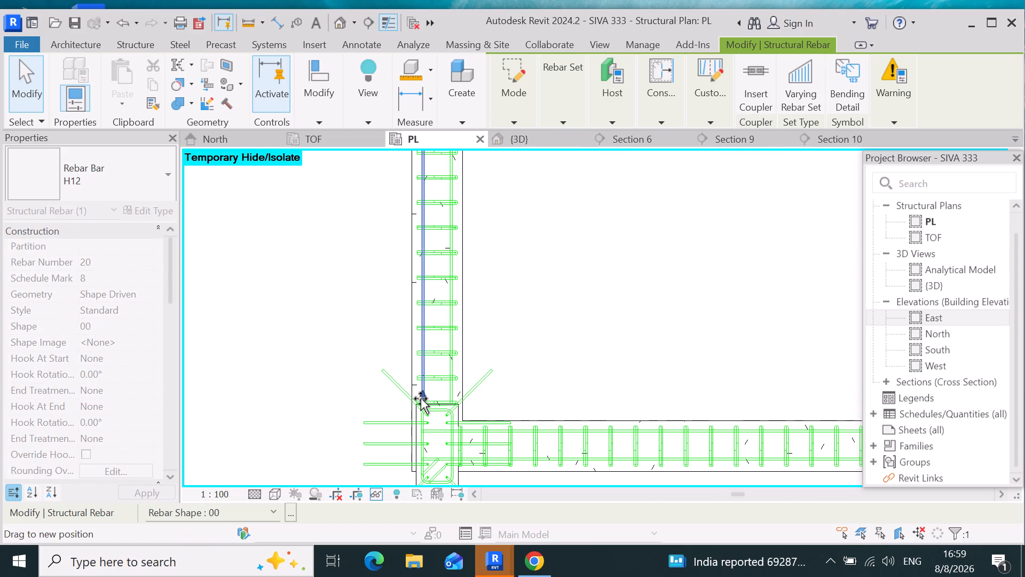
pyautogui.moveTo(421, 399); pyautogui.dragTo(422, 399)
# Extend the second north-south beam line's M_T1 stirrup set south into the second bay, to the sixth stirrup below the second-row column.
pyautogui.scroll(-4, 345, 399)
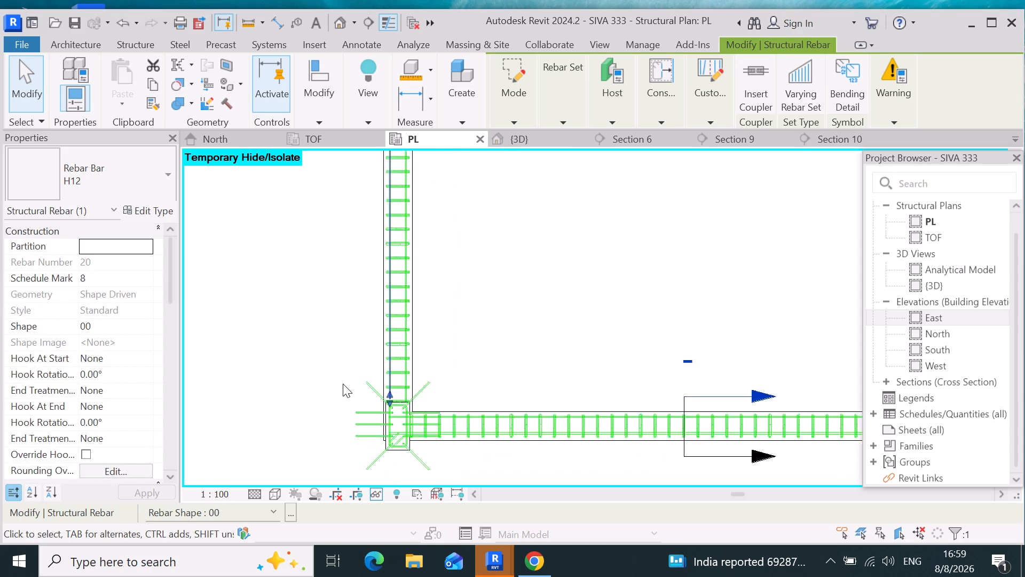
pyautogui.scroll(-12, 343, 384)
pyautogui.scroll(-6, 477, 321)
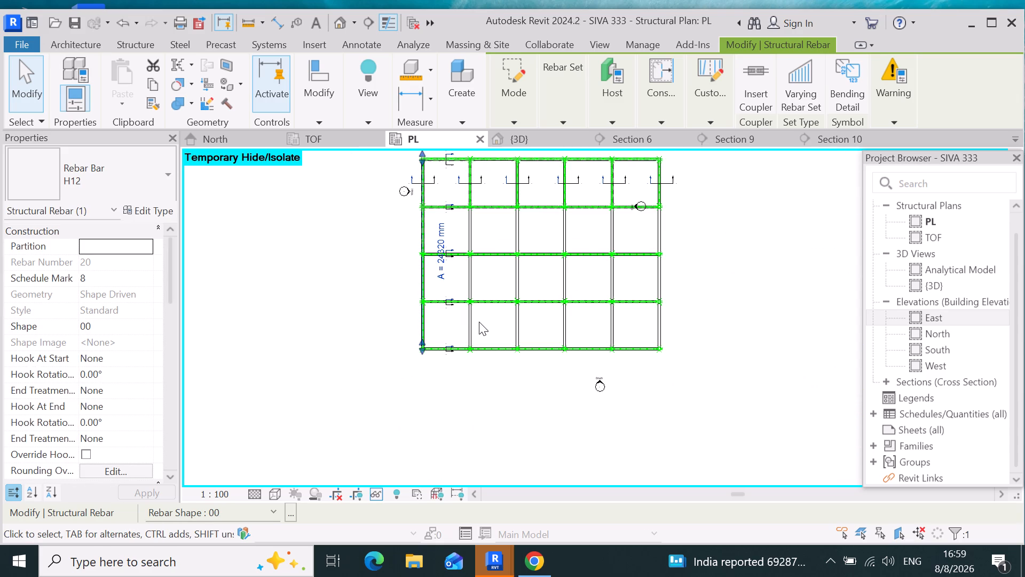
pyautogui.scroll(15, 465, 202)
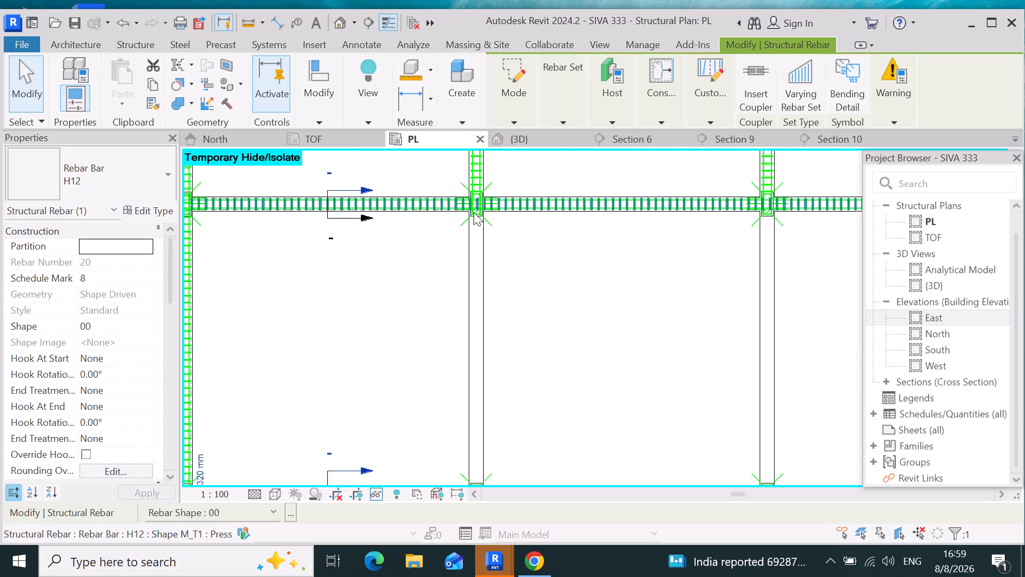
pyautogui.scroll(2, 474, 212)
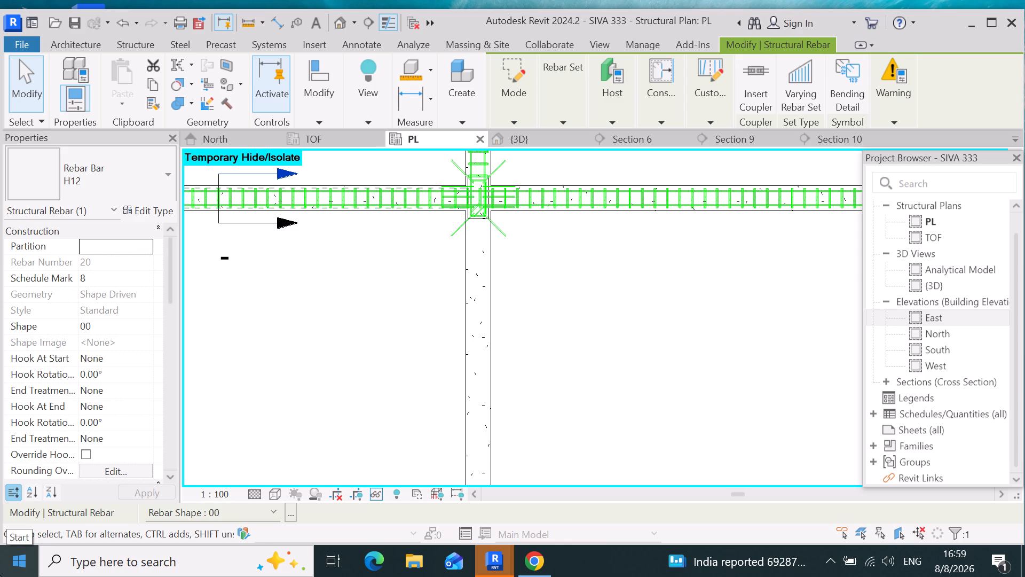
pyautogui.scroll(-4, 567, 414)
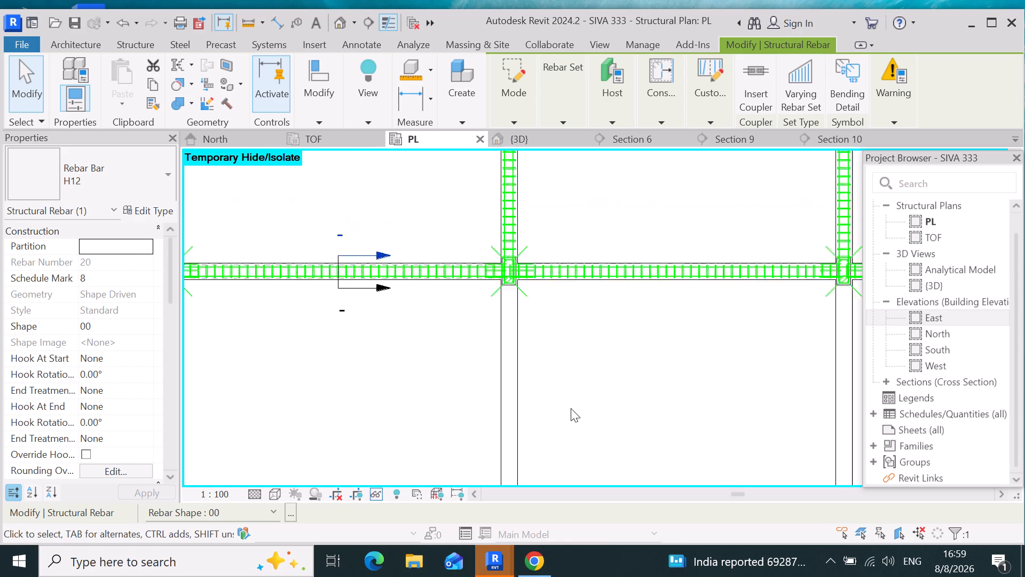
pyautogui.scroll(-1, 571, 408)
pyautogui.scroll(3, 523, 243)
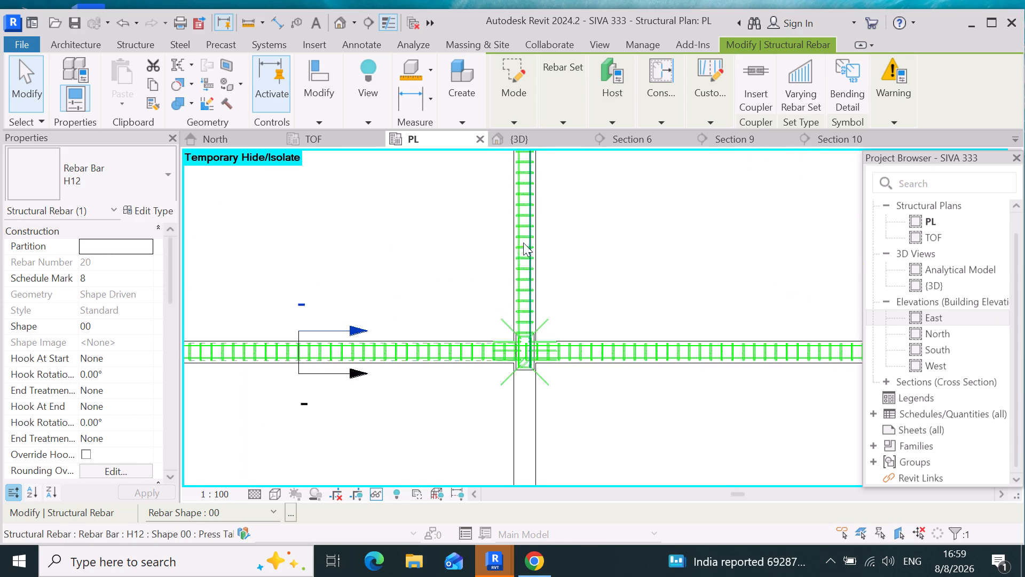
pyautogui.scroll(9, 523, 243)
pyautogui.click(492, 233)
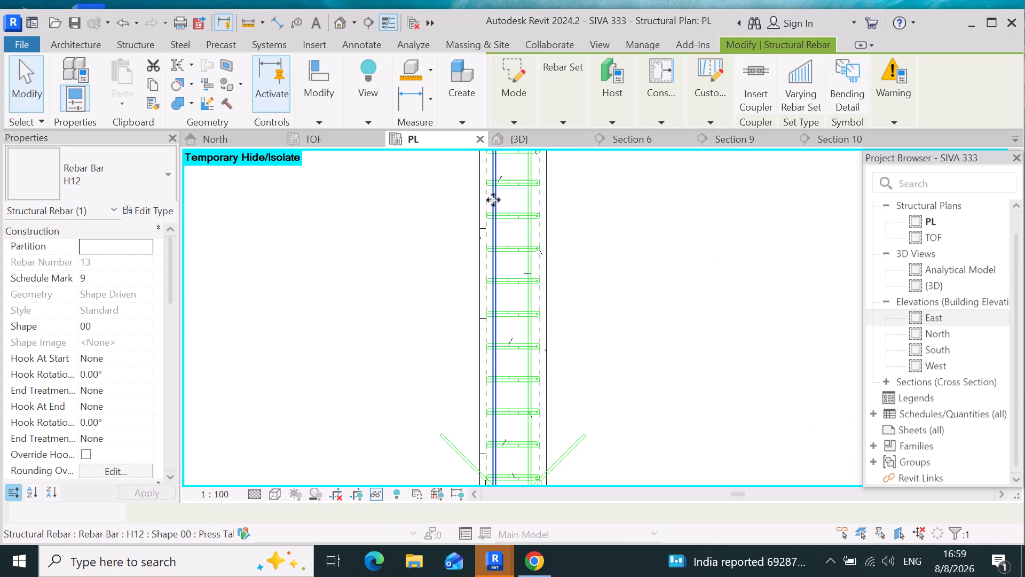
pyautogui.click(510, 210)
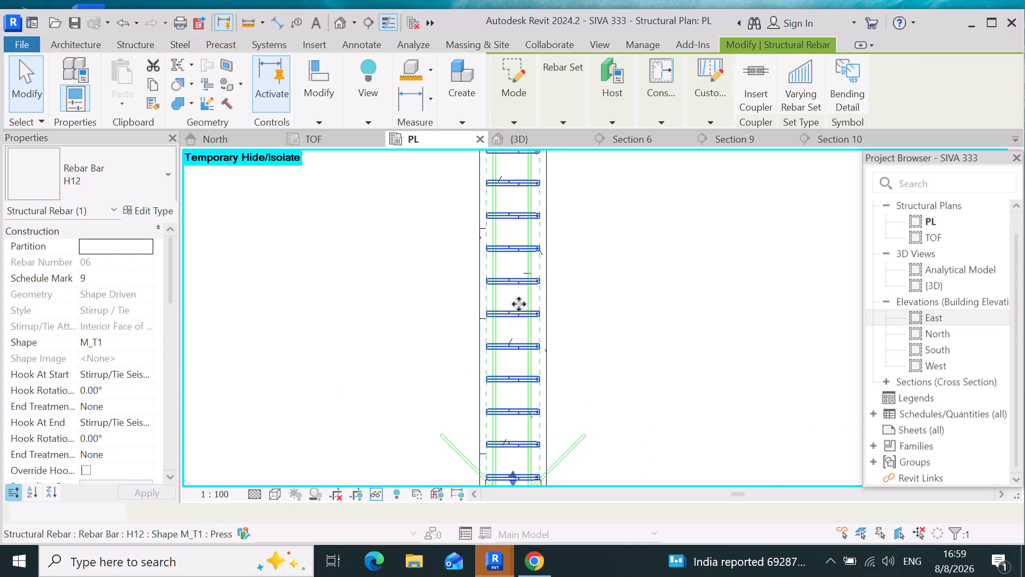
pyautogui.scroll(-8, 497, 222)
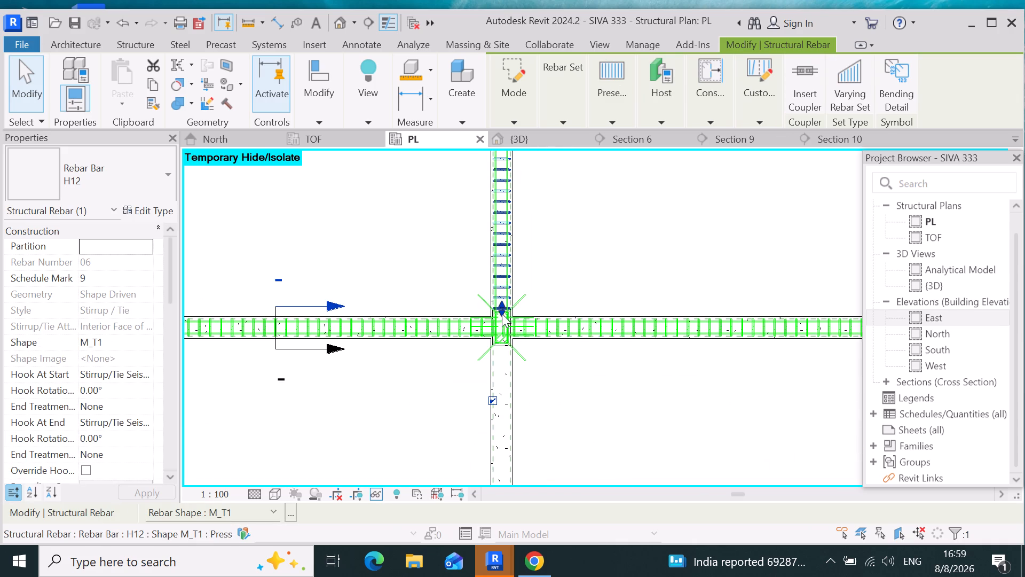
pyautogui.moveTo(501, 313); pyautogui.dragTo(493, 407)
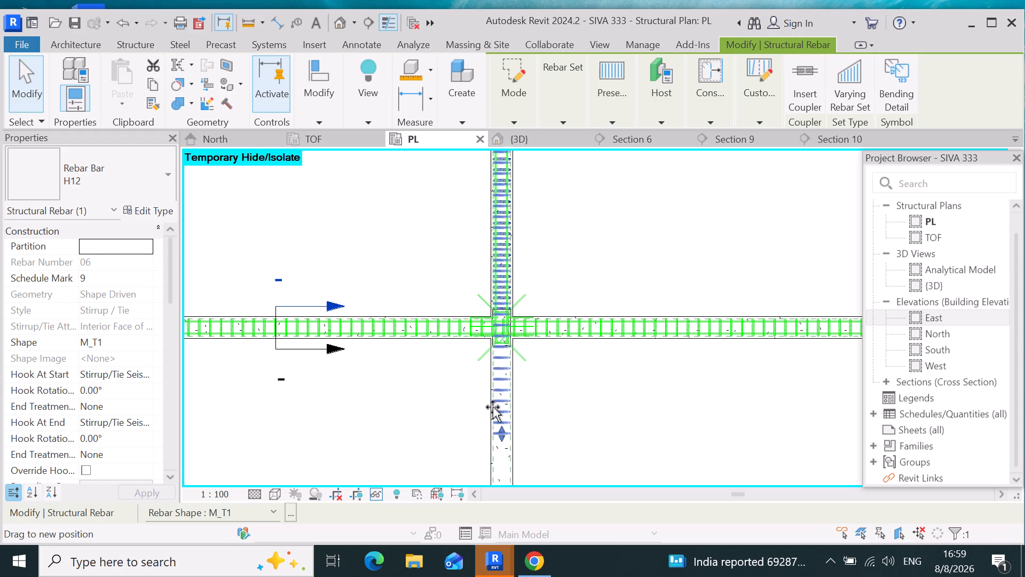
pyautogui.moveTo(493, 407); pyautogui.dragTo(498, 404)
pyautogui.click(498, 404)
pyautogui.scroll(6, 498, 405)
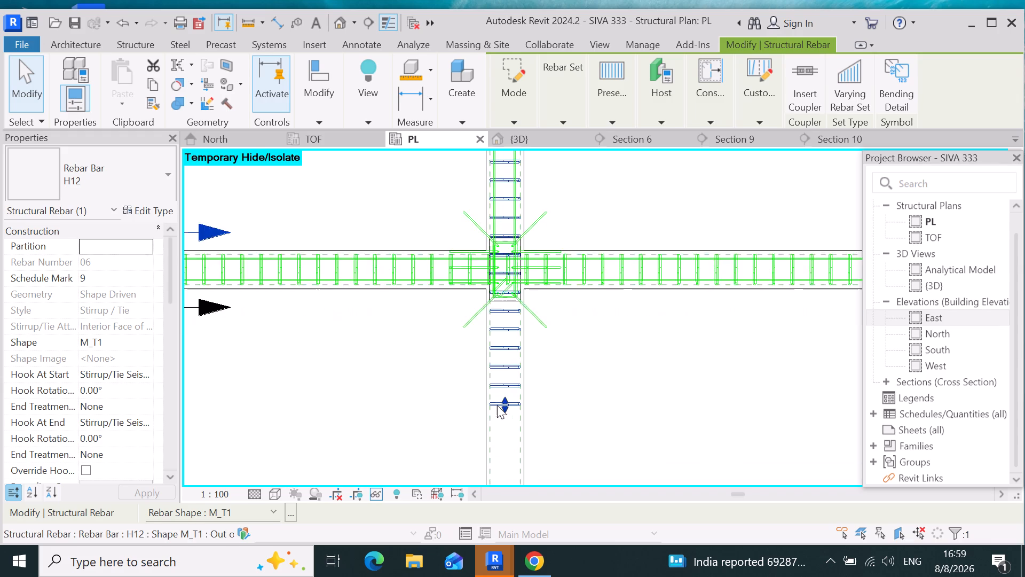
pyautogui.scroll(2, 497, 405)
pyautogui.scroll(-20, 497, 403)
pyautogui.scroll(-2, 497, 403)
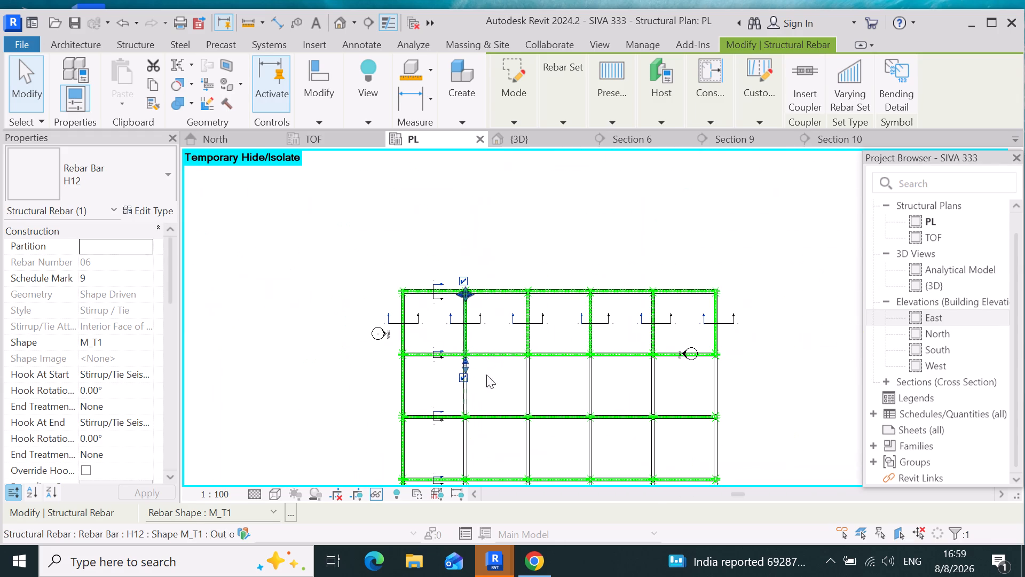
# Extend the second north-south beam line's M_T1 stirrup set south through the rest of the second bay to the third-row column.
pyautogui.scroll(16, 472, 390)
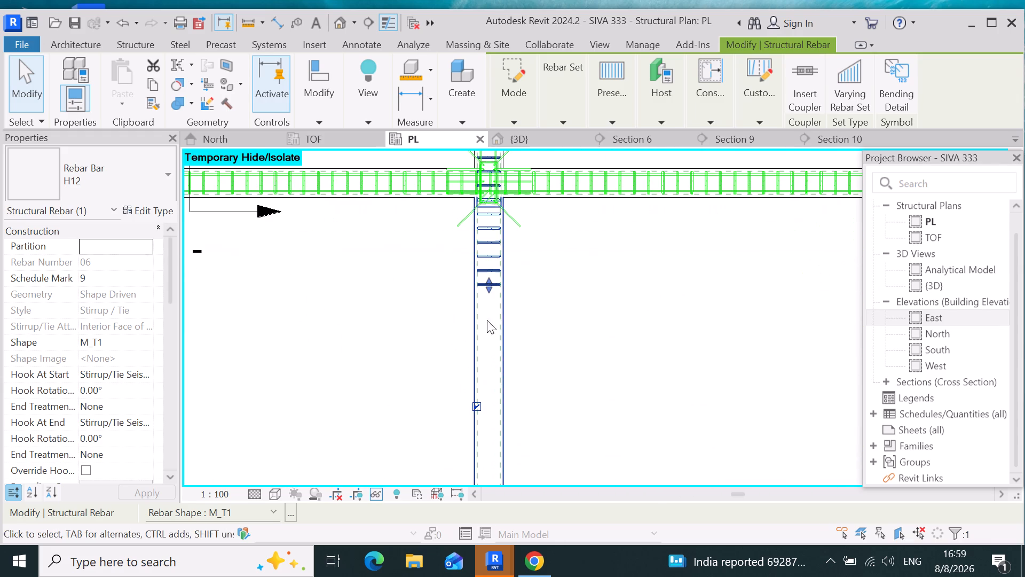
pyautogui.moveTo(491, 286); pyautogui.dragTo(485, 407)
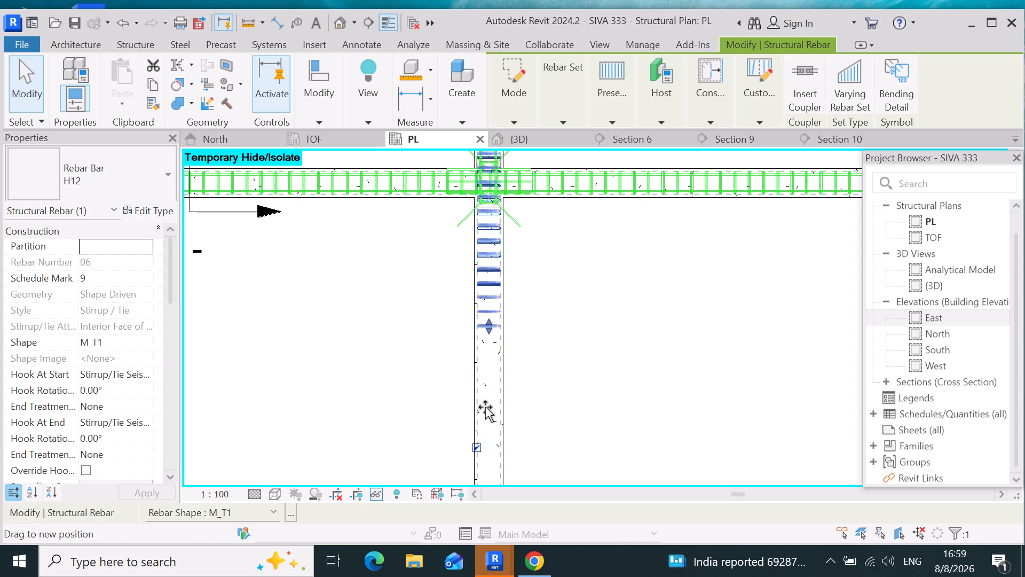
pyautogui.moveTo(485, 407); pyautogui.dragTo(495, 383)
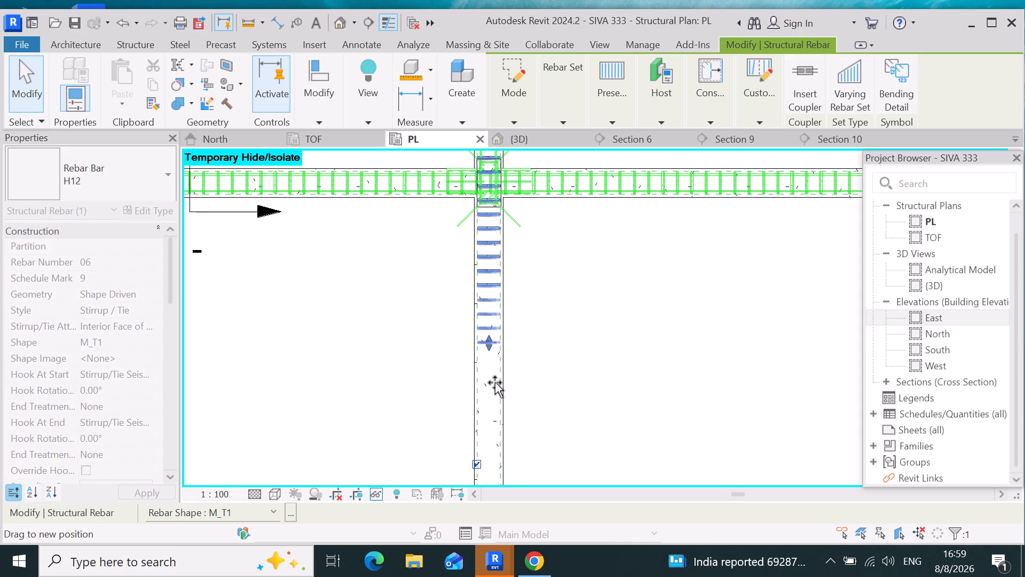
pyautogui.moveTo(495, 383); pyautogui.dragTo(495, 378)
pyautogui.scroll(4, 494, 407)
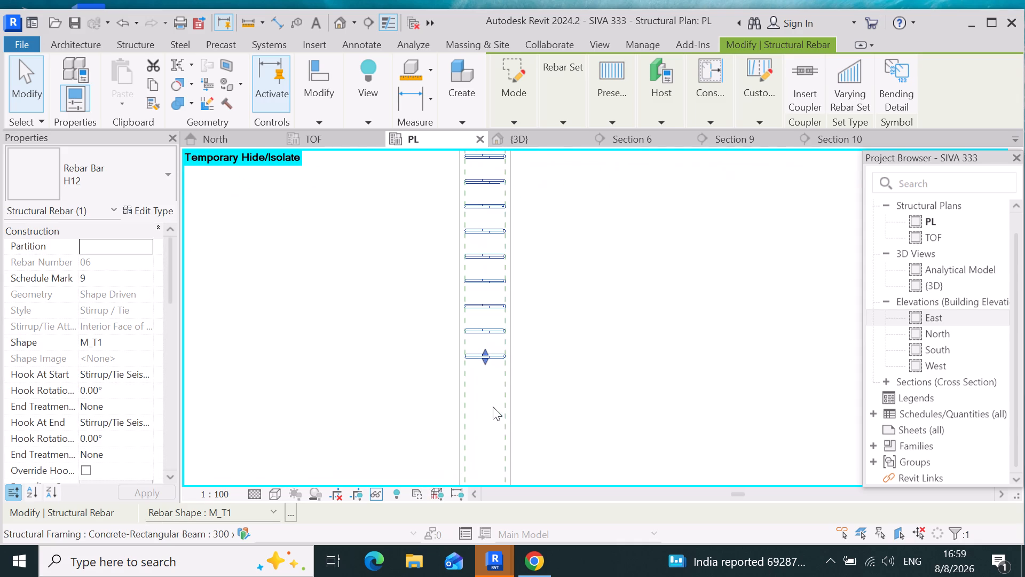
pyautogui.moveTo(483, 361); pyautogui.dragTo(491, 471)
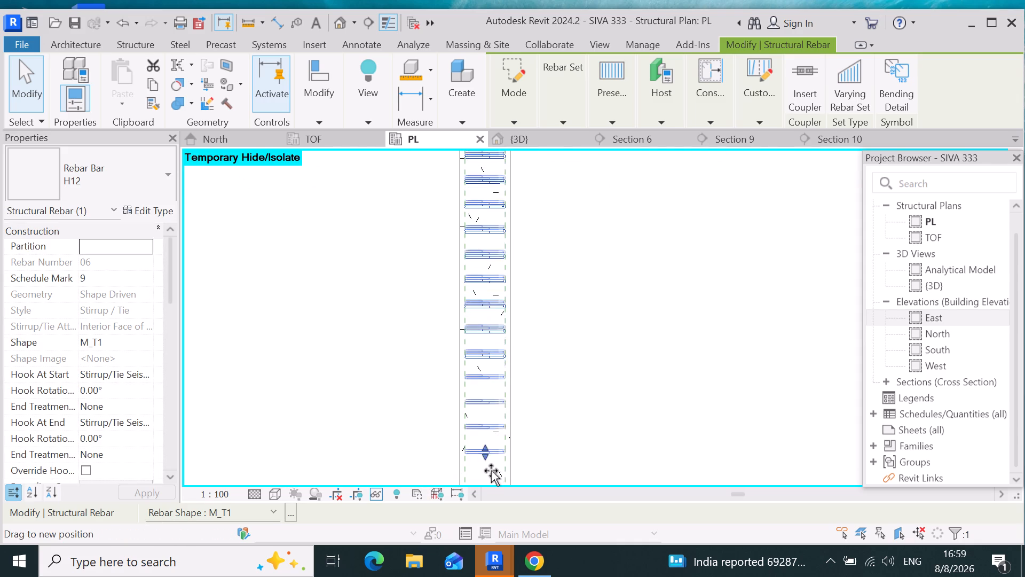
pyautogui.moveTo(491, 471); pyautogui.dragTo(488, 371)
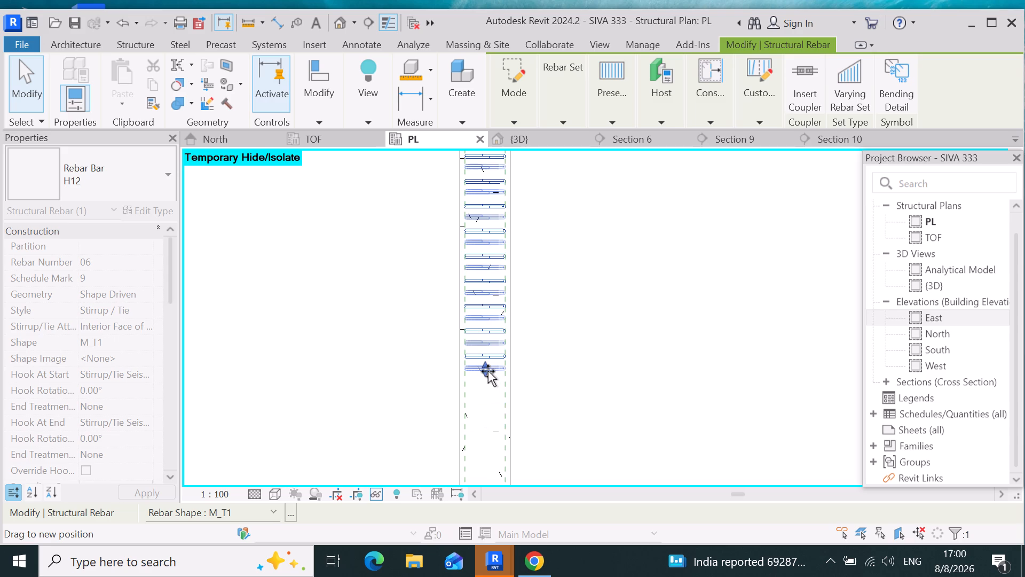
pyautogui.moveTo(488, 371); pyautogui.dragTo(477, 363)
pyautogui.scroll(3, 485, 372)
pyautogui.scroll(-16, 484, 372)
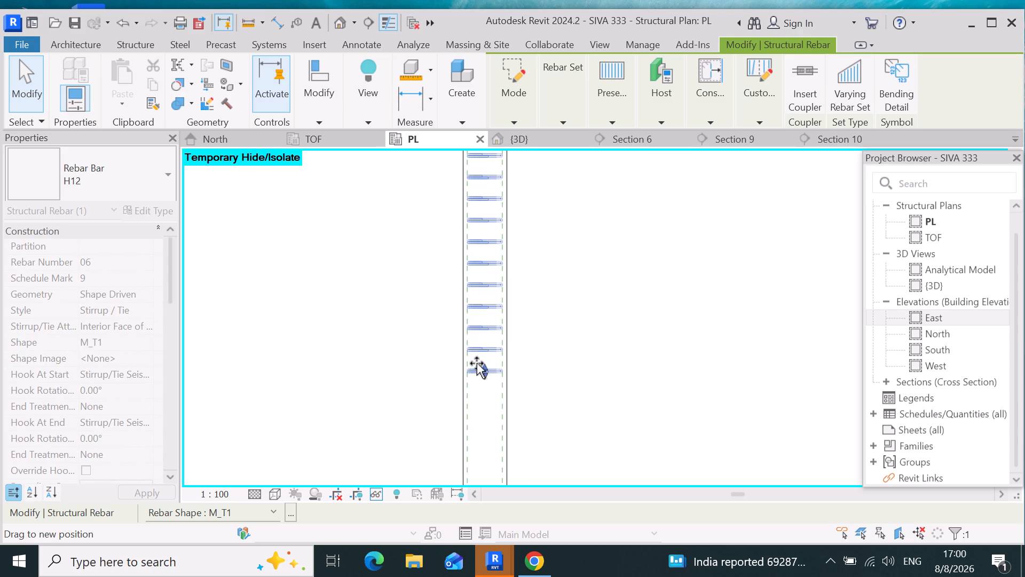
pyautogui.moveTo(477, 363); pyautogui.dragTo(512, 357)
pyautogui.scroll(-9, 516, 361)
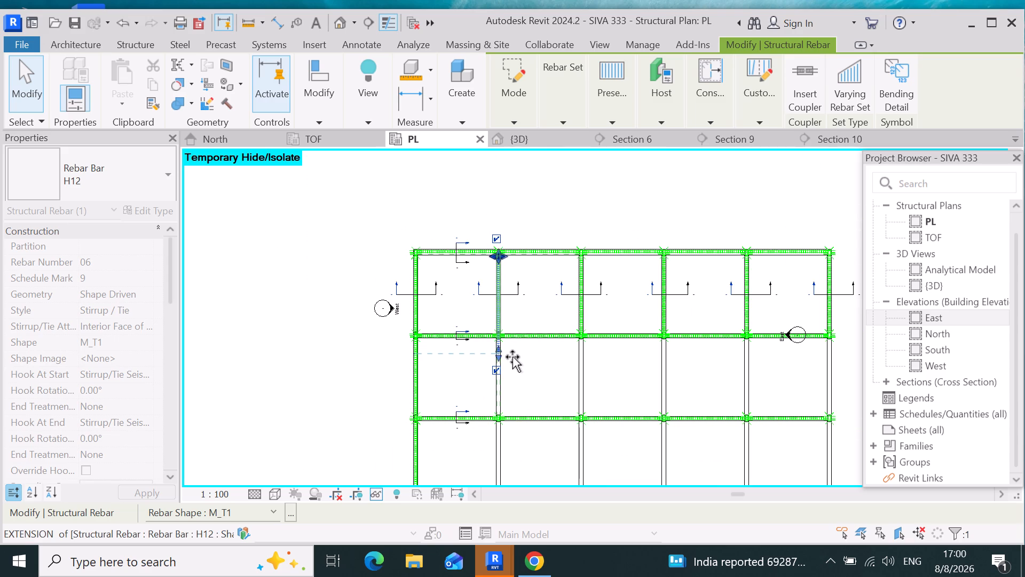
pyautogui.moveTo(512, 357); pyautogui.dragTo(512, 411)
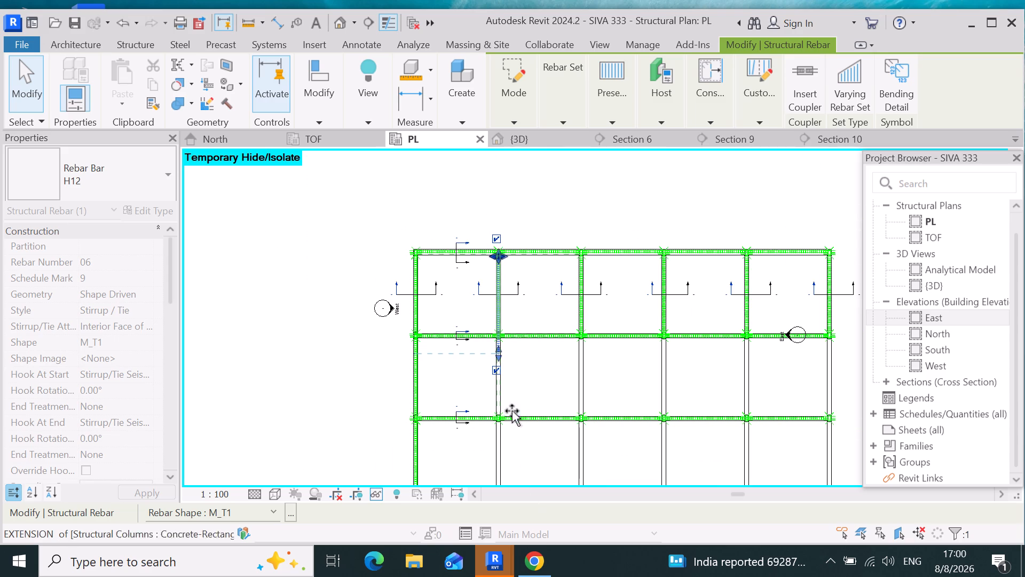
pyautogui.moveTo(512, 411); pyautogui.dragTo(469, 386)
# Extend the same M_T1 stirrup set across the third-row column so it ends just inside the third bay.
pyautogui.scroll(9, 498, 389)
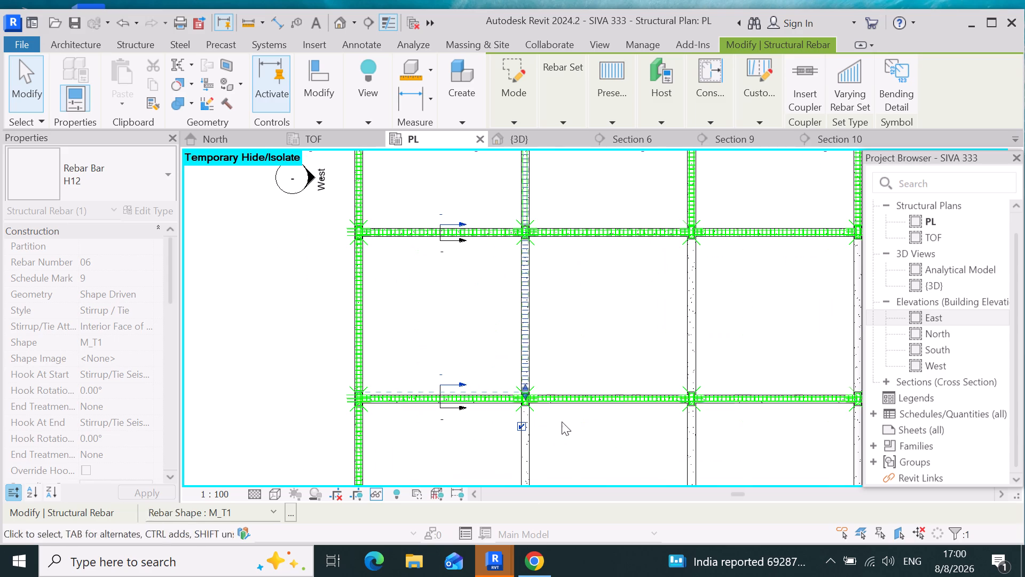
pyautogui.scroll(8, 532, 415)
pyautogui.scroll(5, 516, 342)
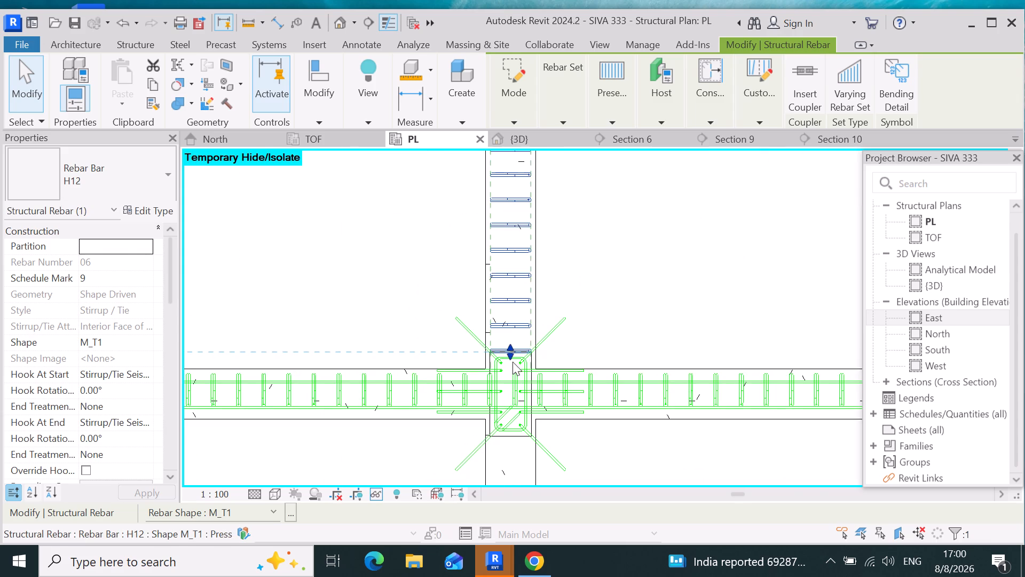
pyautogui.moveTo(511, 355); pyautogui.dragTo(514, 461)
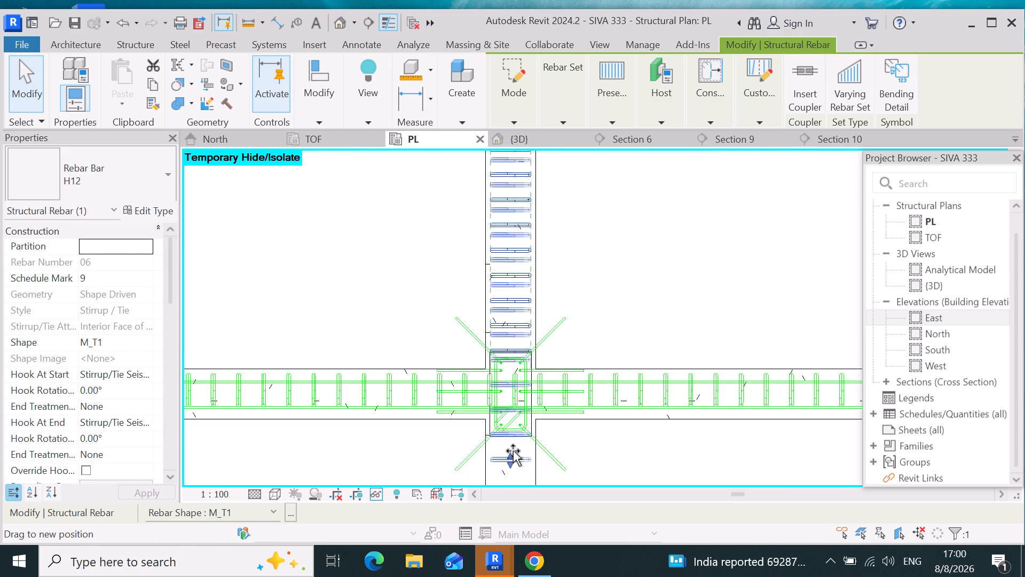
# Extend the same M_T1 stirrup set south through the third bay to the fourth-row column.
pyautogui.scroll(-17, 523, 402)
pyautogui.scroll(-5, 507, 378)
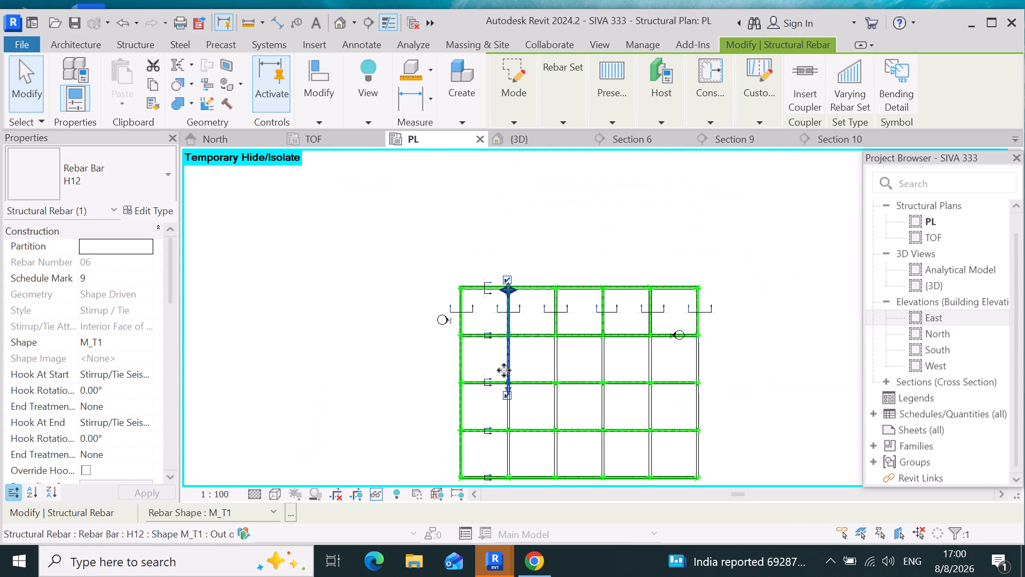
pyautogui.scroll(-6, 503, 365)
pyautogui.scroll(5, 516, 362)
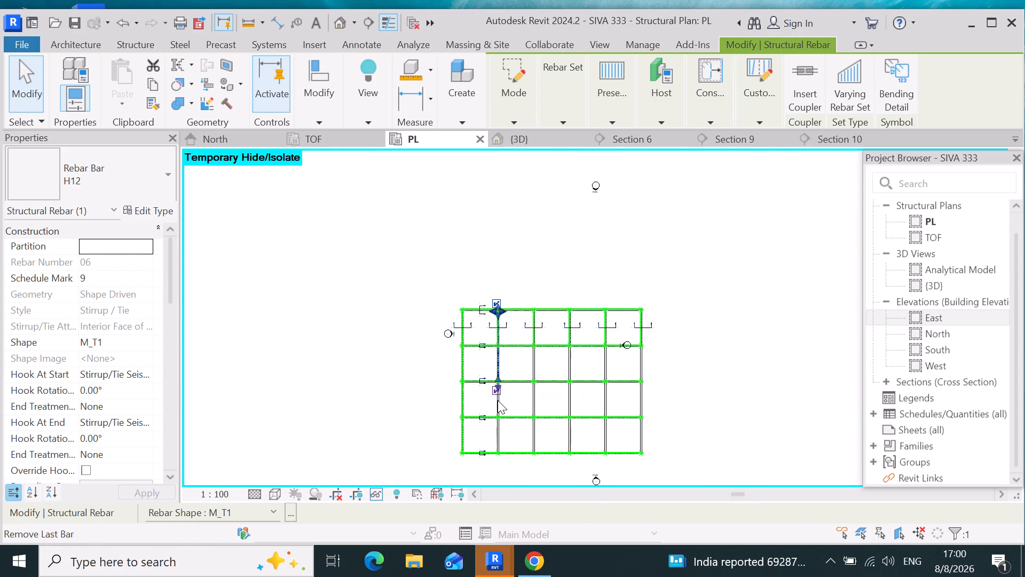
pyautogui.scroll(12, 498, 400)
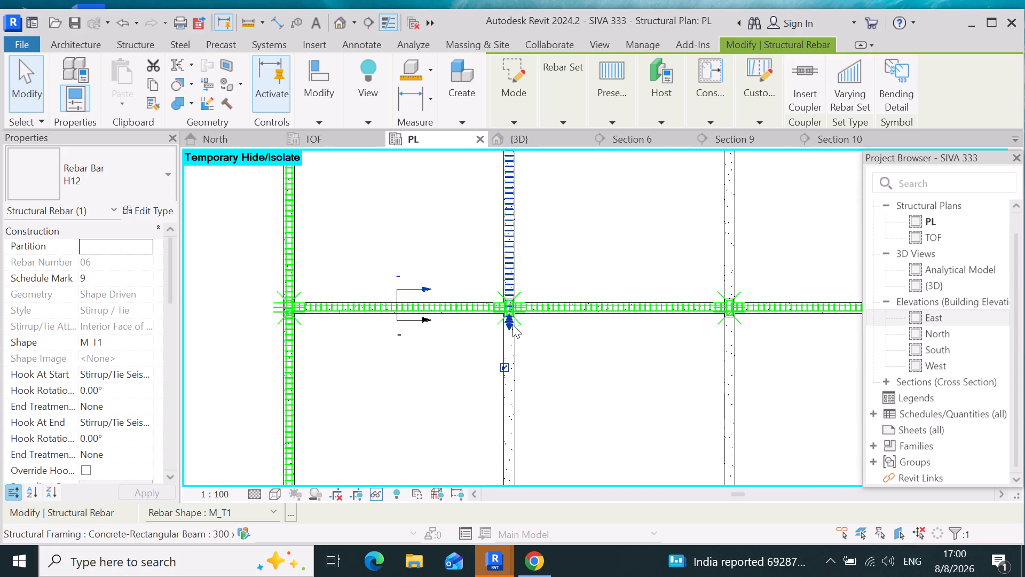
pyautogui.moveTo(508, 325); pyautogui.dragTo(503, 447)
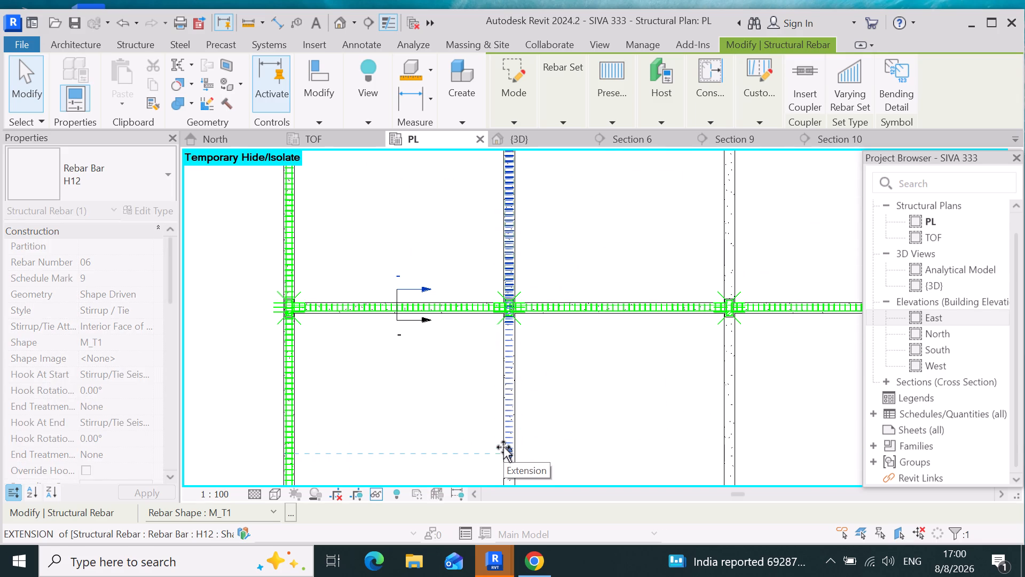
pyautogui.moveTo(503, 447); pyautogui.dragTo(509, 453)
pyautogui.scroll(-11, 503, 446)
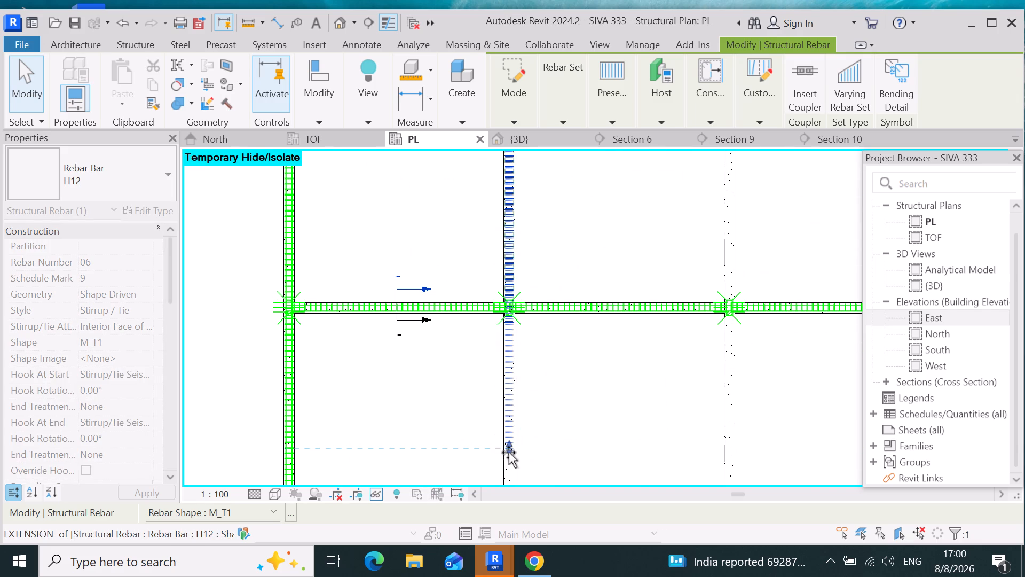
pyautogui.moveTo(509, 453); pyautogui.dragTo(470, 424)
# Extend the same M_T1 stirrup set south through the fourth bay to the northern edge of the southernmost column.
pyautogui.scroll(-6, 515, 398)
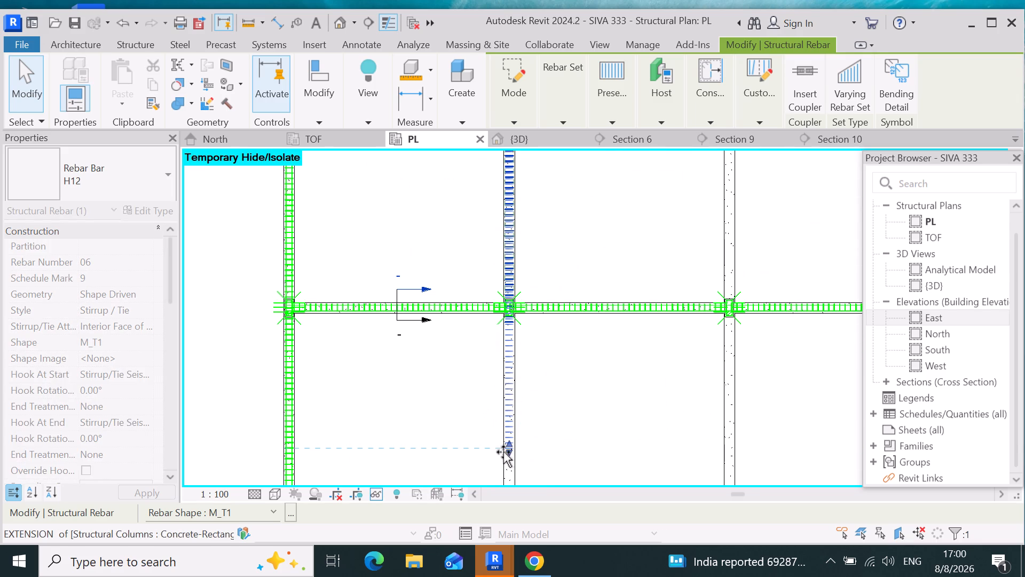
pyautogui.scroll(4, 508, 468)
pyautogui.scroll(12, 521, 410)
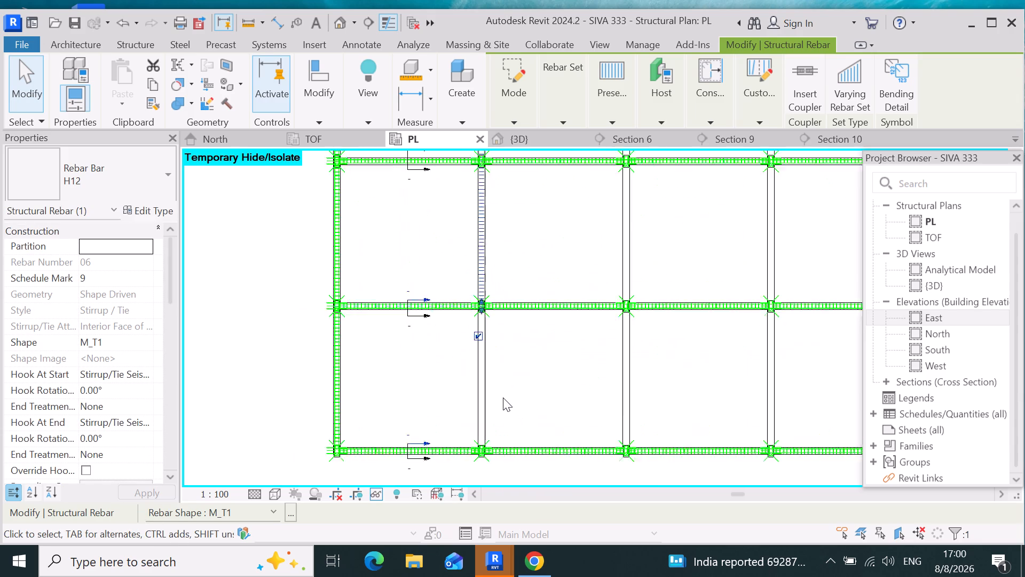
pyautogui.moveTo(475, 279); pyautogui.dragTo(474, 279)
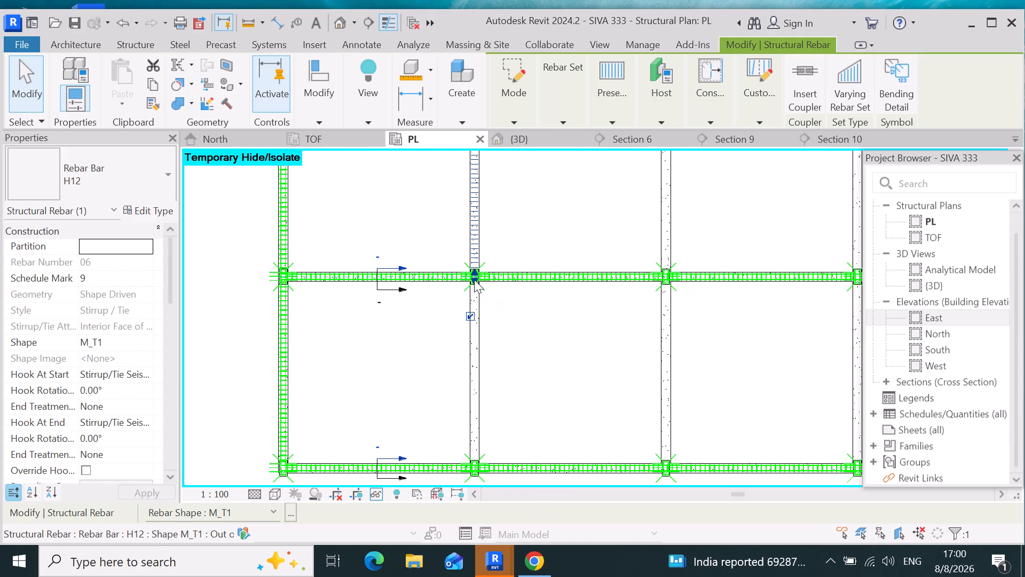
pyautogui.moveTo(474, 279); pyautogui.dragTo(489, 462)
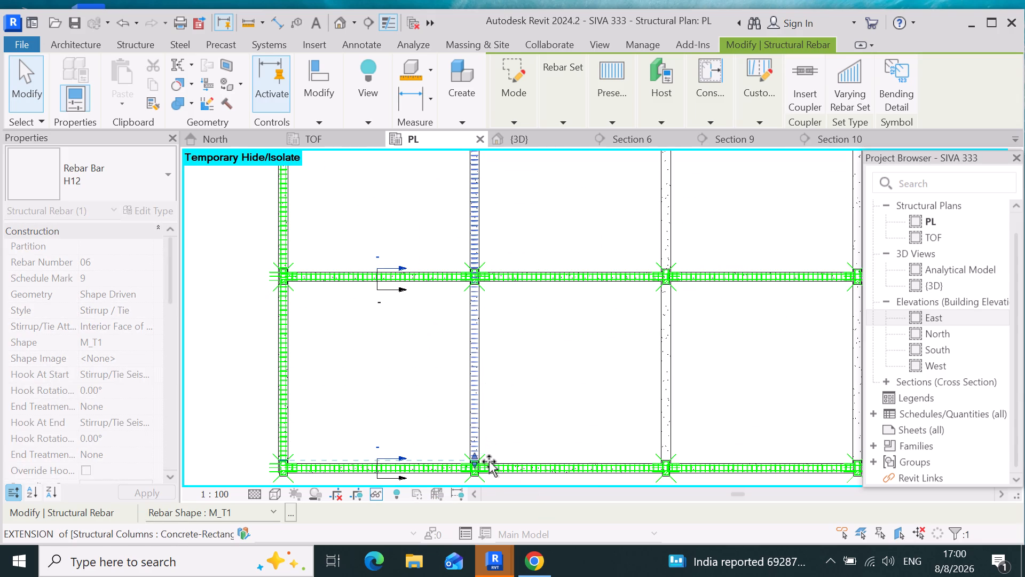
pyautogui.moveTo(489, 462); pyautogui.dragTo(488, 459)
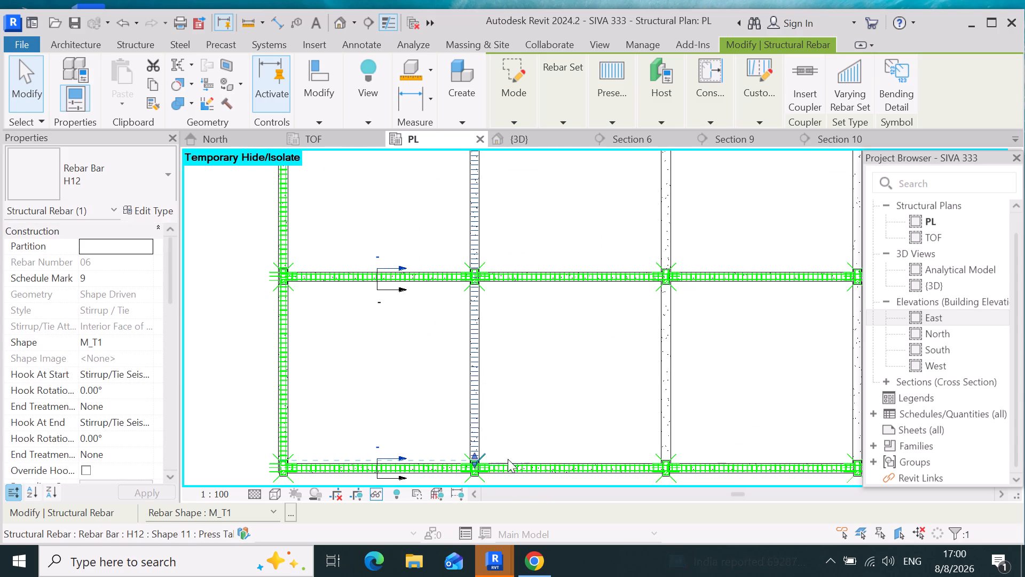
pyautogui.scroll(-10, 530, 430)
pyautogui.click(547, 321)
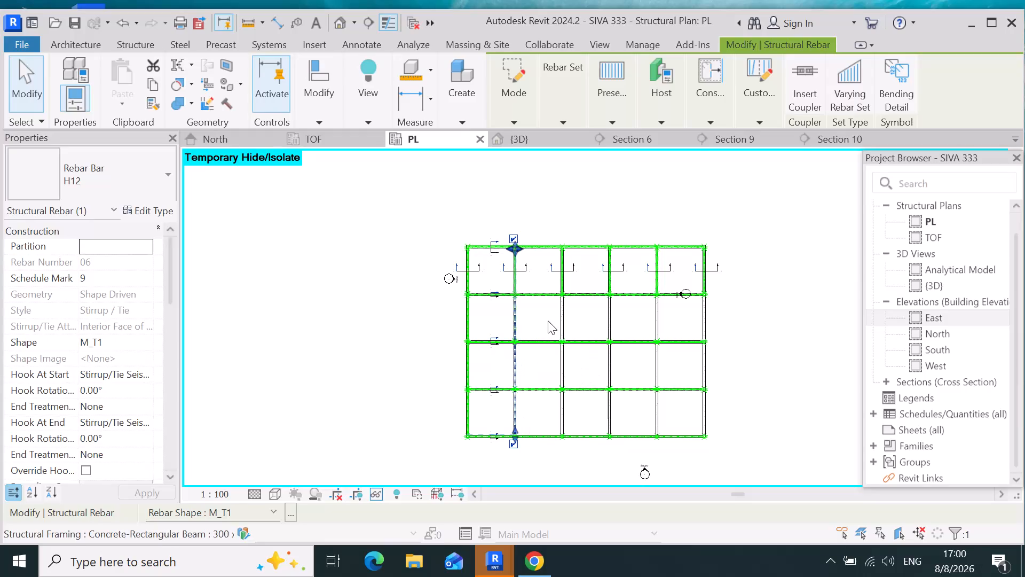
# Extend the second north-south beam line's eastern straight H12 bar south into the second bay, to about 9580 mm.
pyautogui.scroll(13, 532, 325)
pyautogui.scroll(4, 483, 218)
pyautogui.click(498, 199)
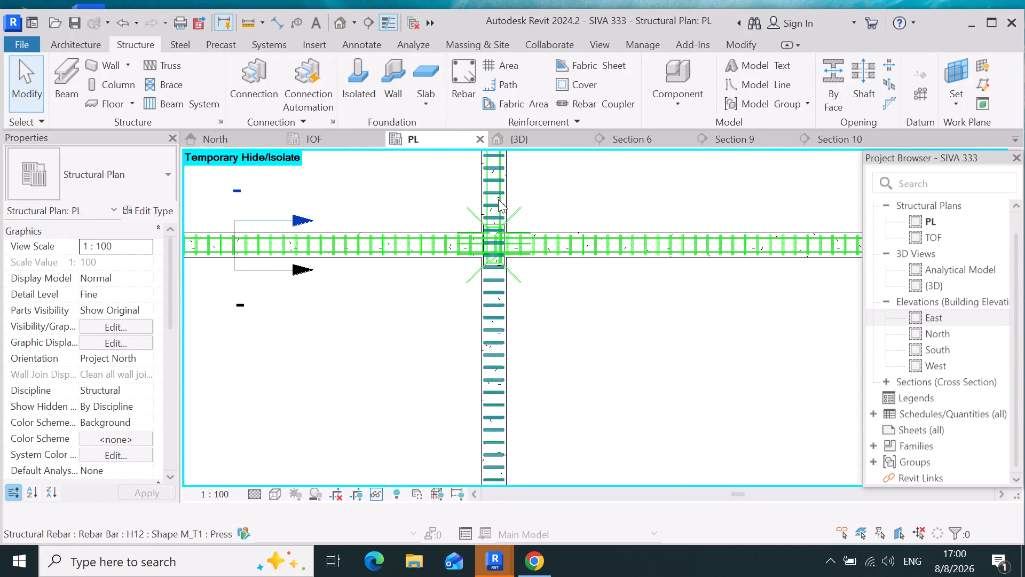
pyautogui.scroll(4, 499, 316)
pyautogui.scroll(-9, 485, 328)
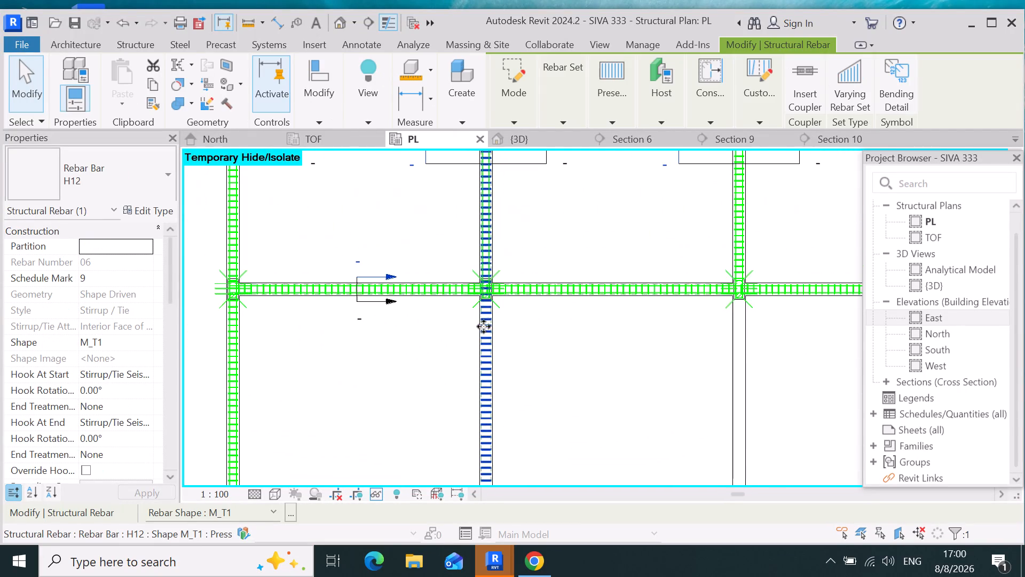
pyautogui.scroll(16, 483, 204)
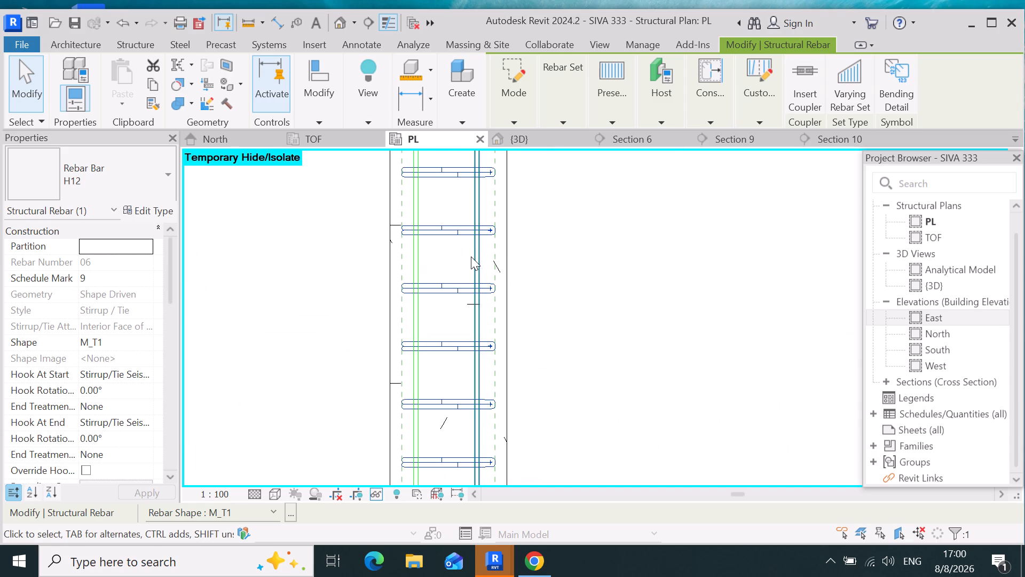
pyautogui.click(471, 256)
pyautogui.scroll(-13, 475, 250)
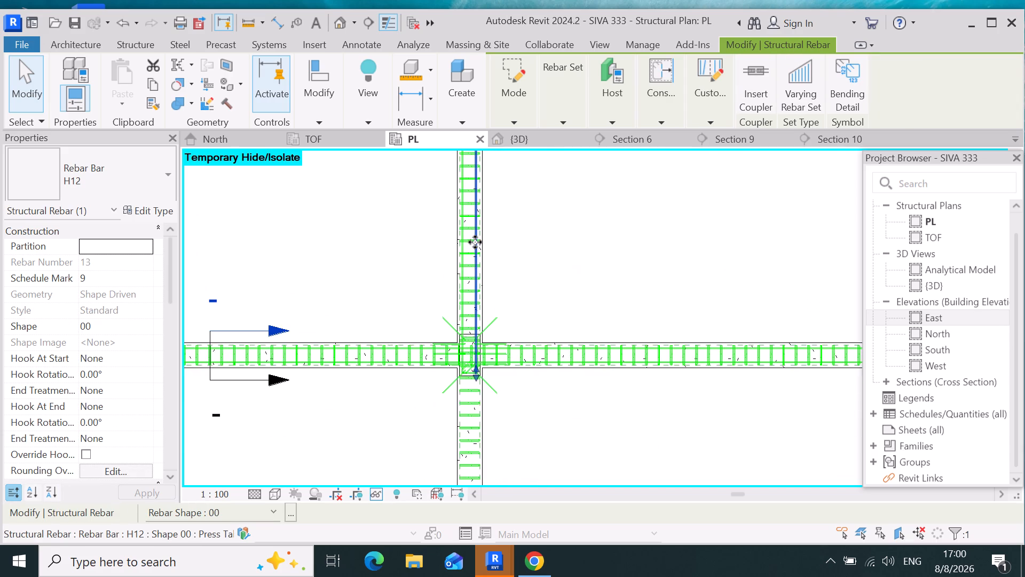
pyautogui.scroll(-3, 475, 242)
pyautogui.moveTo(473, 306); pyautogui.dragTo(474, 433)
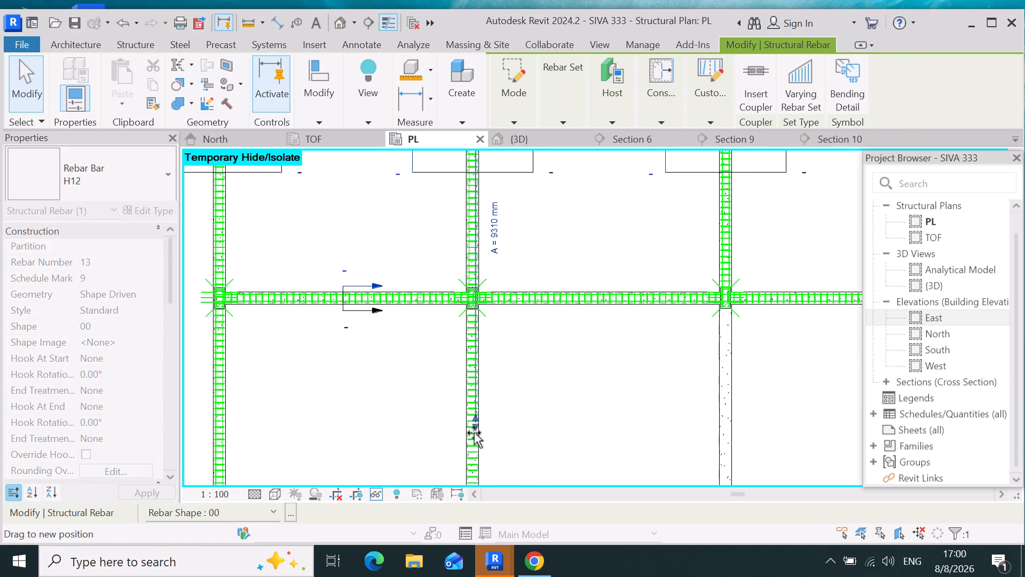
pyautogui.moveTo(474, 433); pyautogui.dragTo(474, 434)
# Lengthen the same eastern straight H12 bar south to the southernmost column, about 23790 mm long.
pyautogui.scroll(-18, 474, 434)
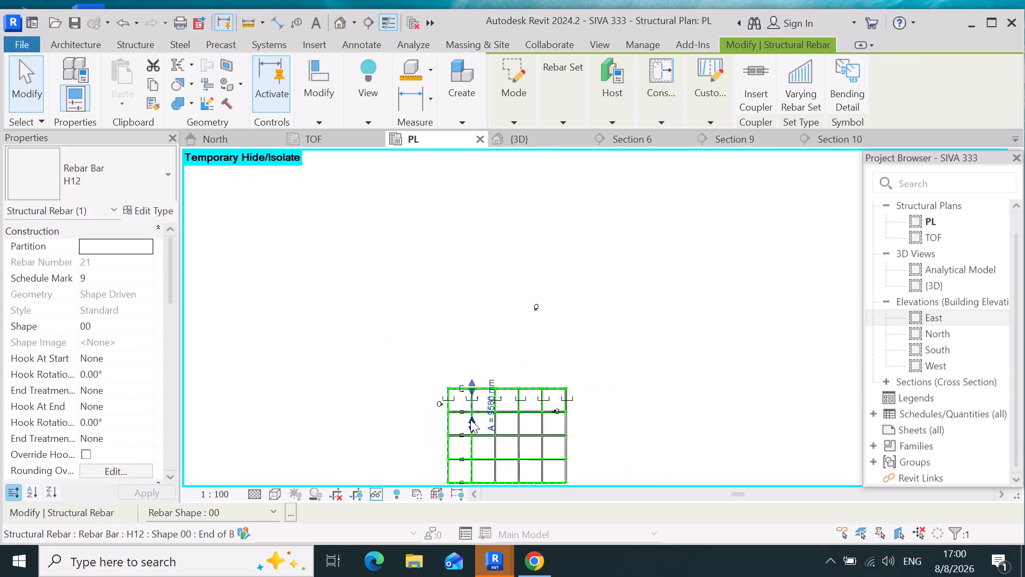
pyautogui.scroll(3, 471, 473)
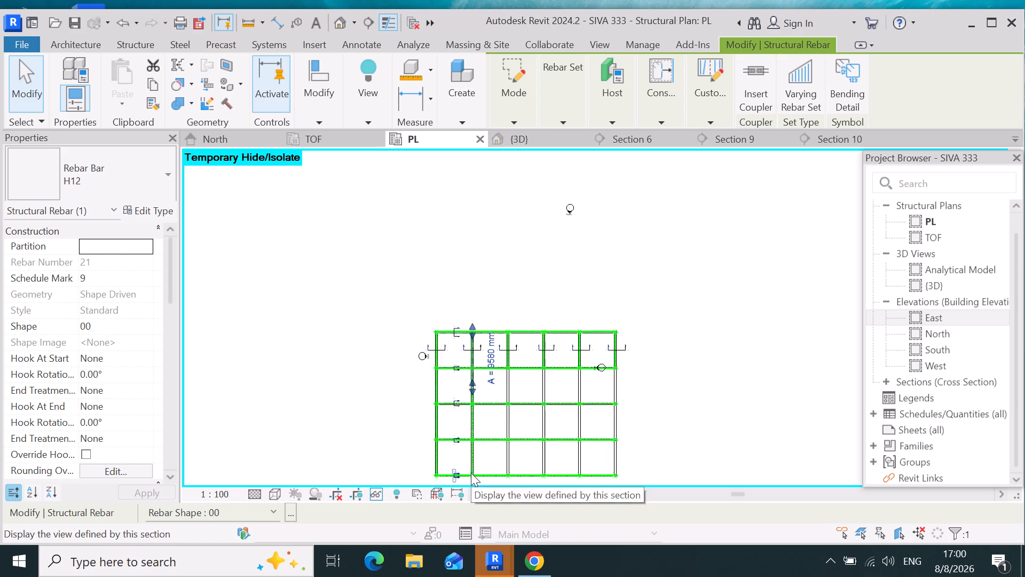
pyautogui.scroll(6, 471, 473)
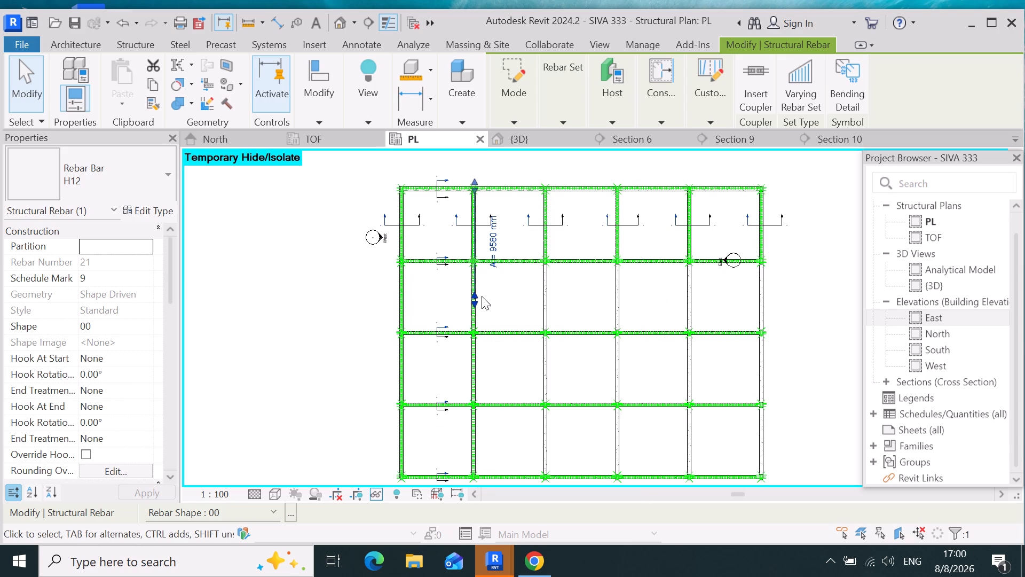
pyautogui.moveTo(477, 302); pyautogui.dragTo(485, 466)
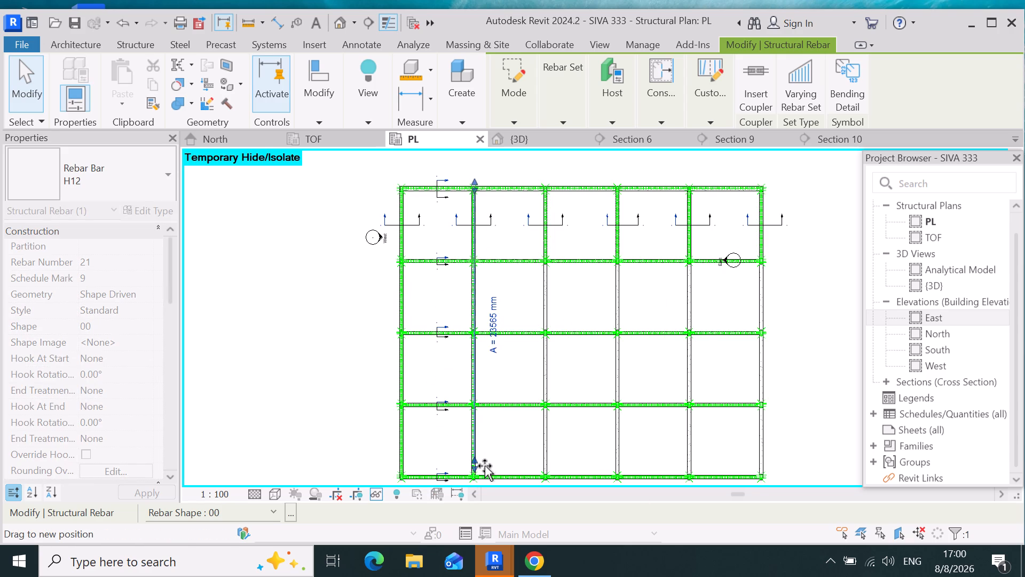
pyautogui.moveTo(485, 466); pyautogui.dragTo(485, 467)
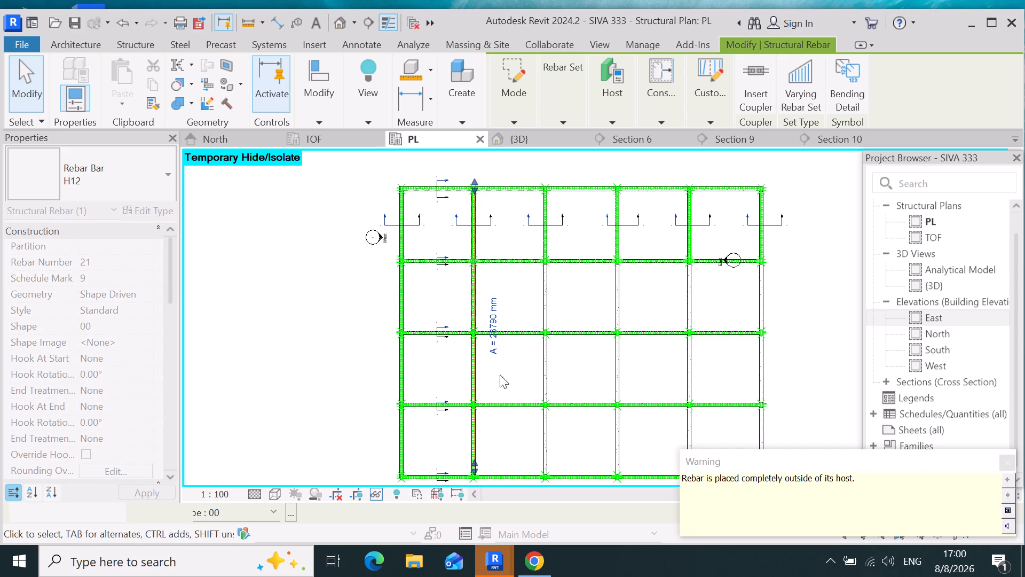
pyautogui.click(507, 438)
# Extend the second north-south beam line's western straight H12 bar south through the remaining bays to just short of the southernmost column.
pyautogui.scroll(6, 474, 208)
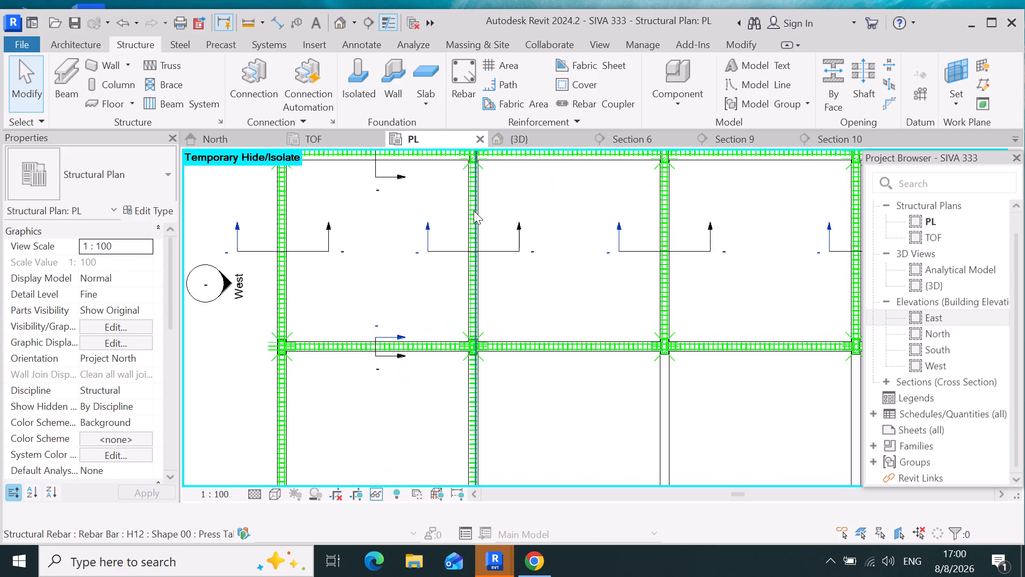
pyautogui.scroll(9, 474, 210)
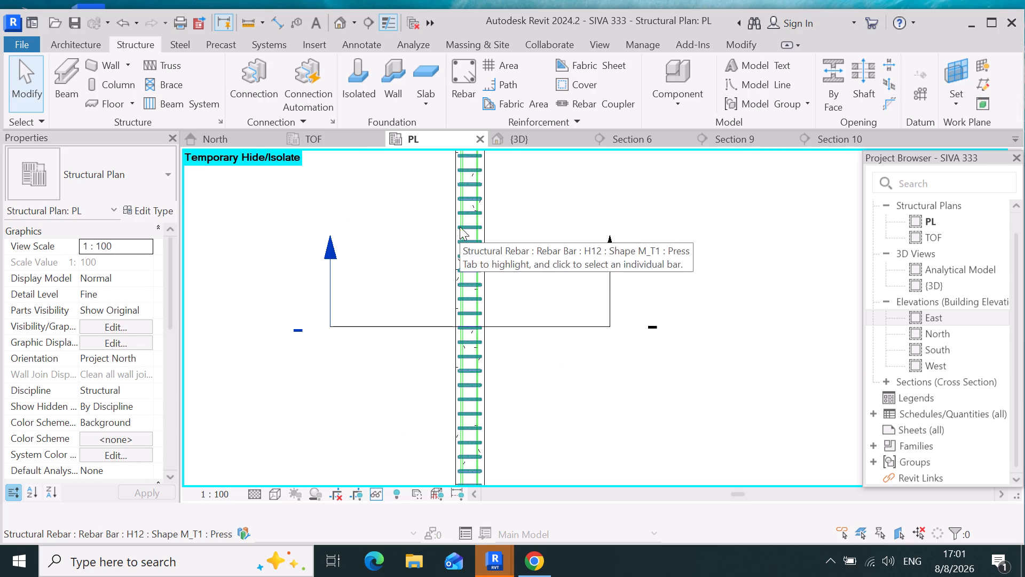
pyautogui.scroll(7, 459, 221)
pyautogui.click(461, 217)
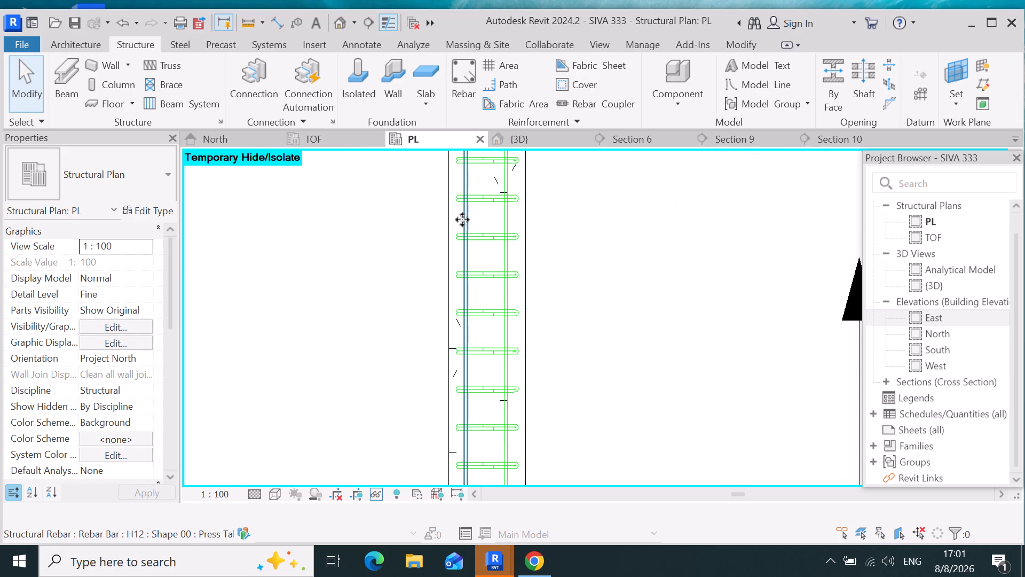
pyautogui.scroll(-10, 479, 216)
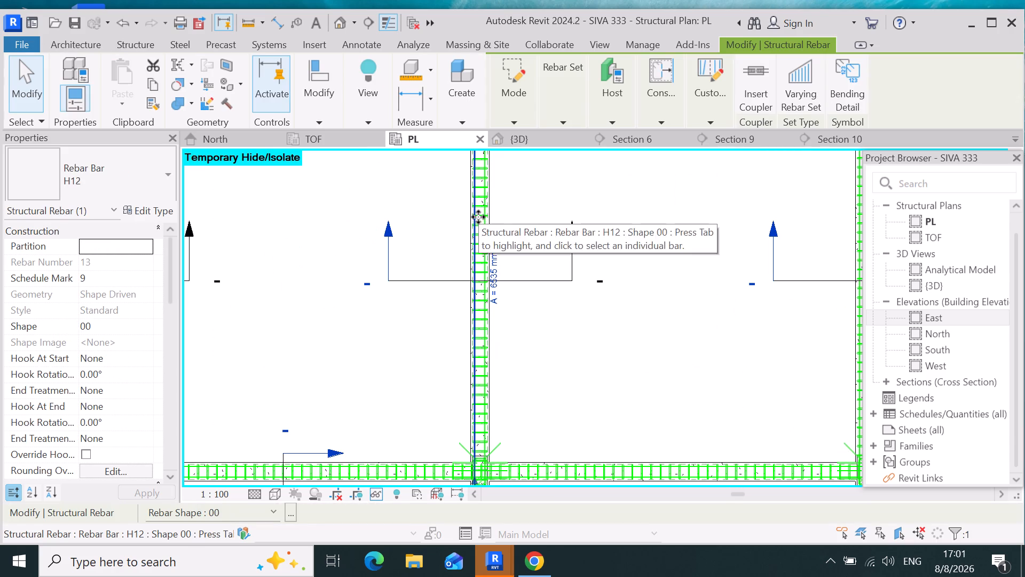
pyautogui.scroll(-9, 580, 336)
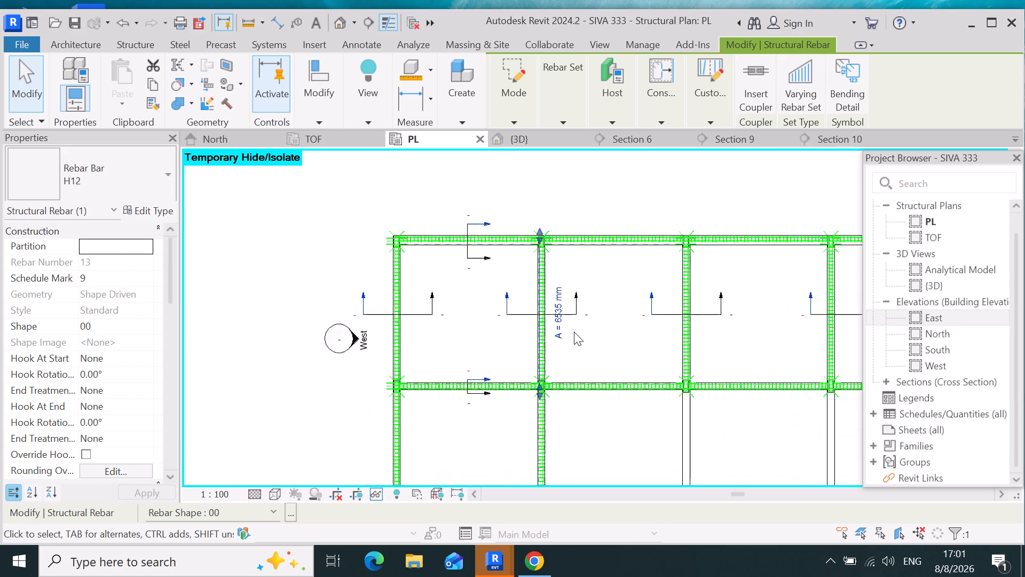
pyautogui.scroll(-7, 574, 332)
pyautogui.moveTo(565, 348); pyautogui.dragTo(566, 356)
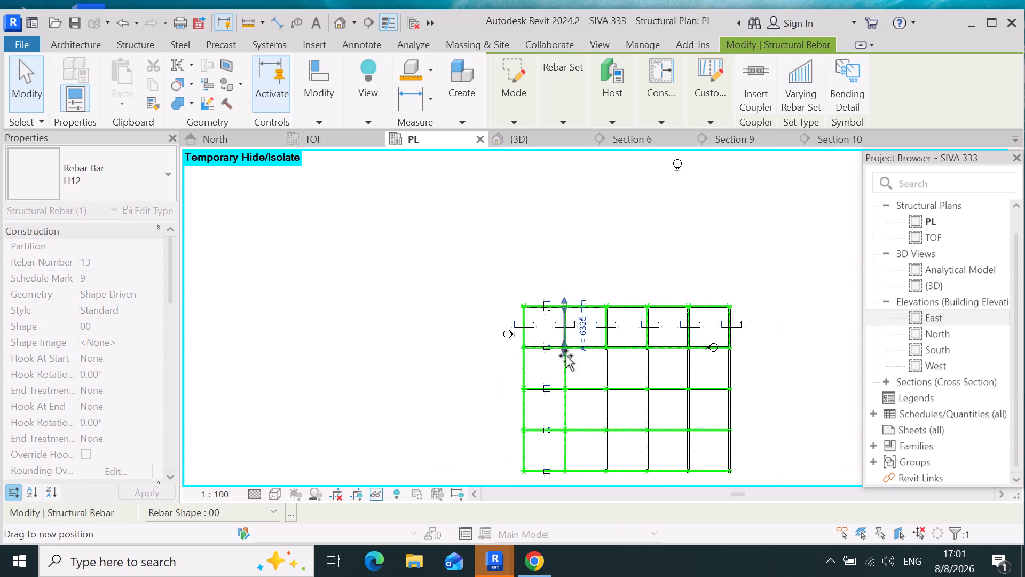
pyautogui.moveTo(566, 356); pyautogui.dragTo(569, 477)
pyautogui.scroll(2, 569, 477)
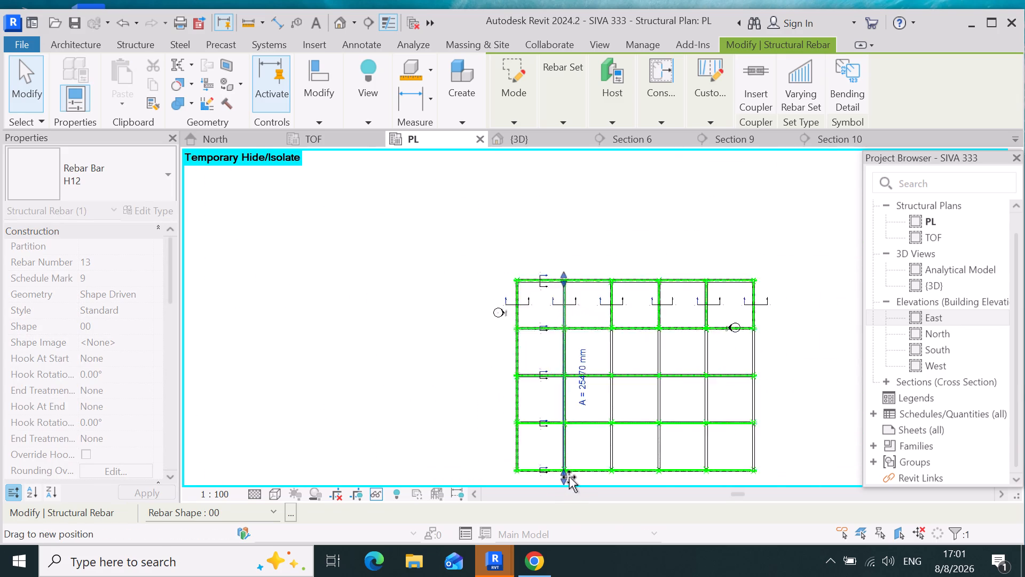
pyautogui.scroll(9, 569, 477)
pyautogui.moveTo(569, 477); pyautogui.dragTo(557, 430)
pyautogui.scroll(4, 566, 478)
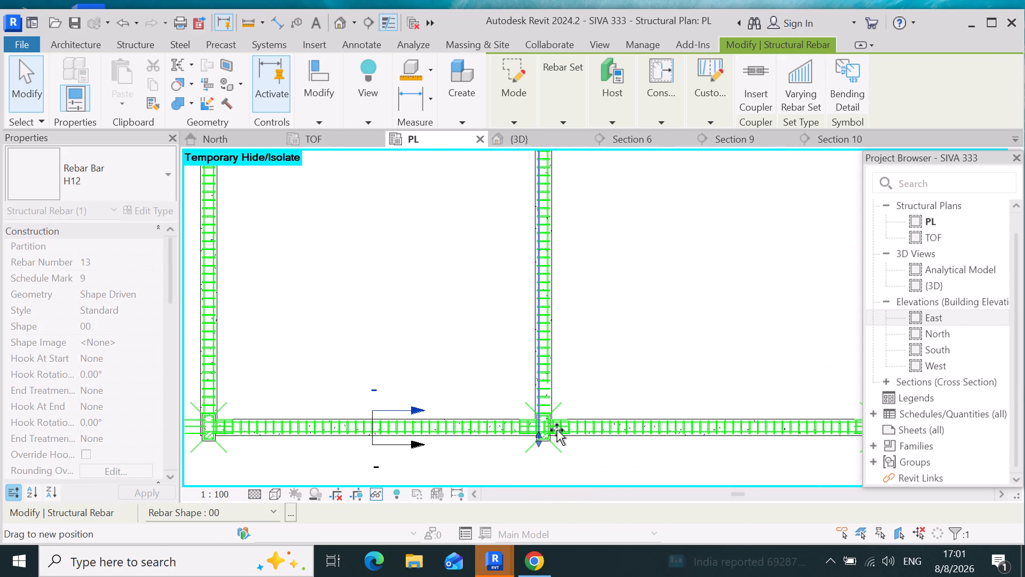
pyautogui.moveTo(557, 430); pyautogui.dragTo(533, 409)
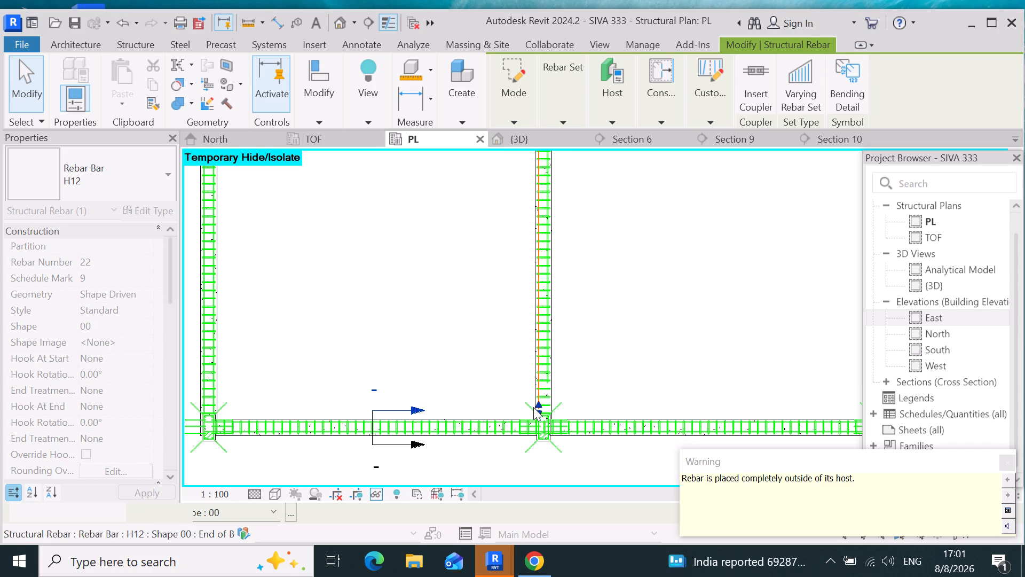
# Lengthen the same western straight H12 bar slightly to the northern edge of the southernmost column.
pyautogui.scroll(7, 571, 443)
pyautogui.scroll(7, 548, 367)
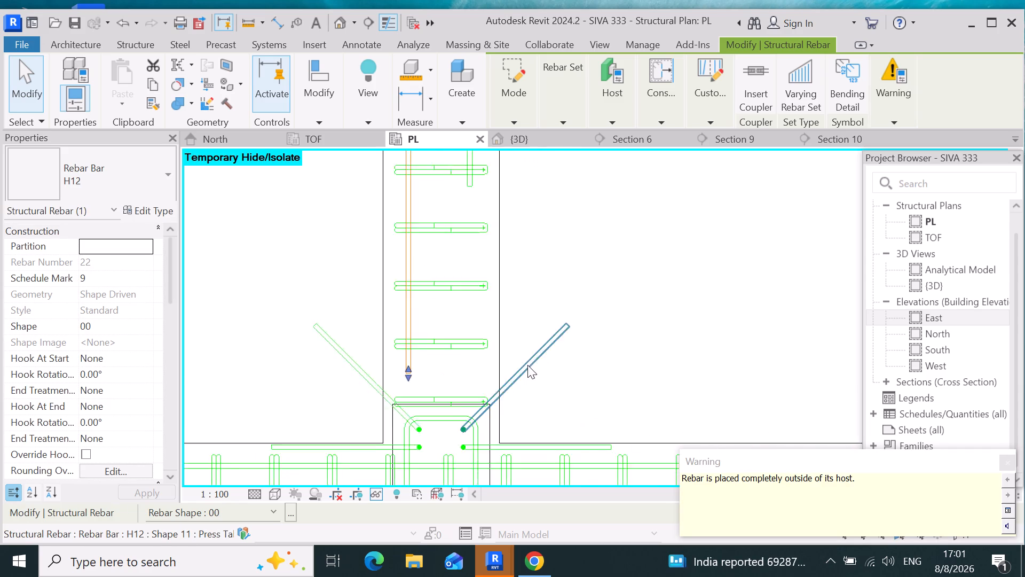
pyautogui.scroll(2, 527, 365)
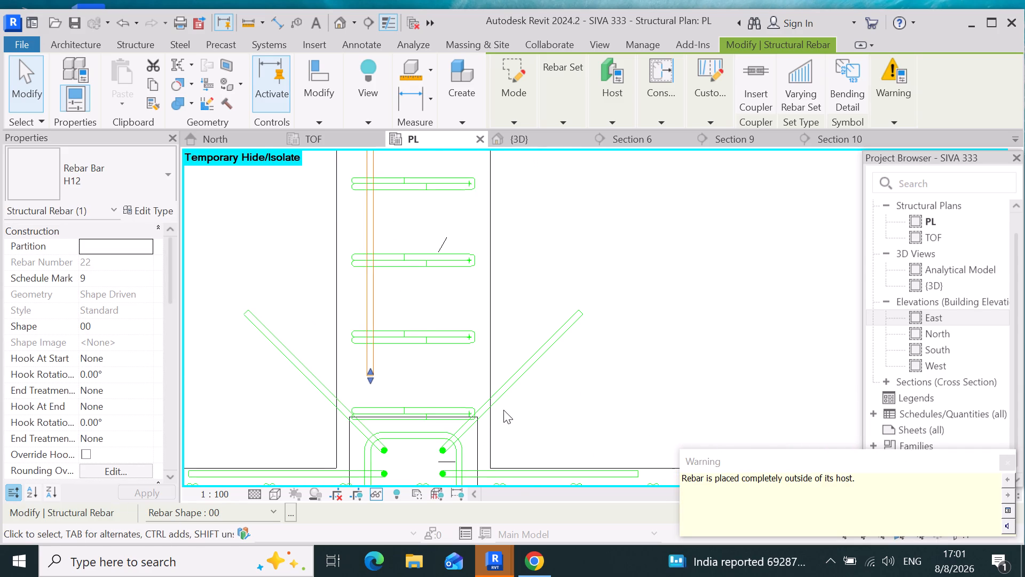
pyautogui.moveTo(372, 381); pyautogui.dragTo(373, 410)
pyautogui.click(373, 410)
# Lengthen the second beam line's eastern straight H12 bar to the northern edge of the southernmost column, about 24355 mm long.
pyautogui.scroll(-5, 424, 422)
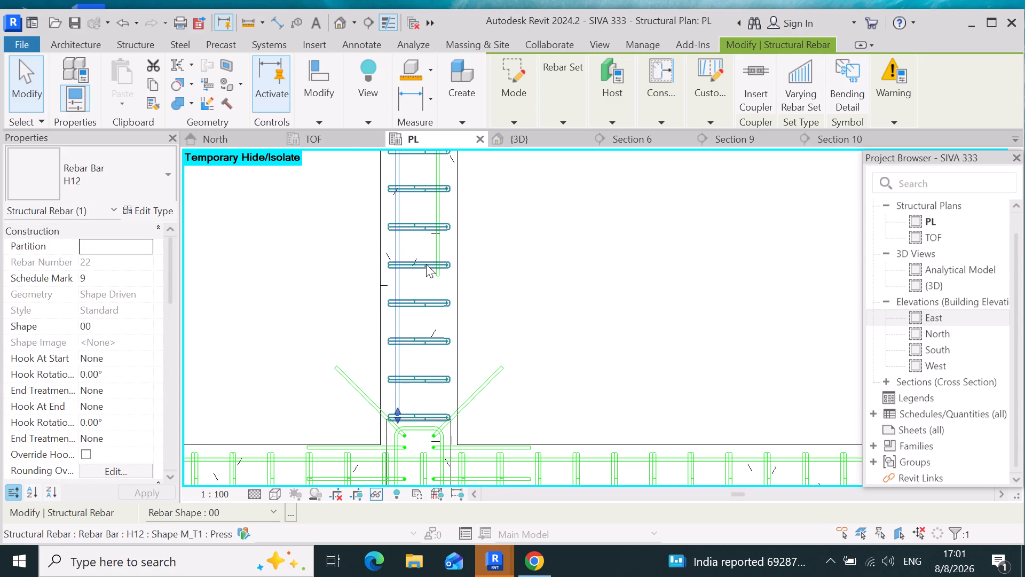
pyautogui.click(435, 253)
pyautogui.moveTo(441, 278); pyautogui.dragTo(462, 381)
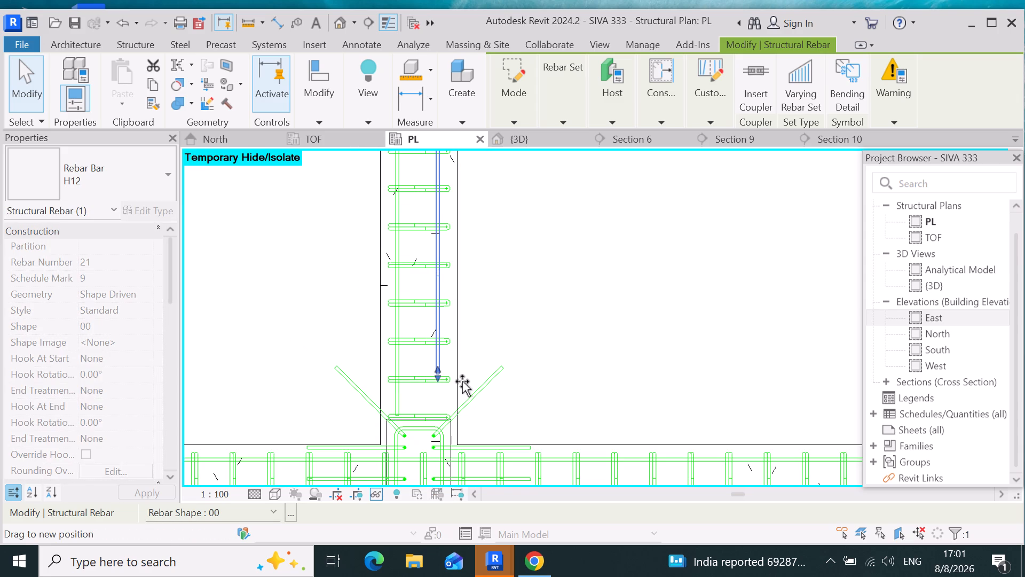
pyautogui.moveTo(462, 381); pyautogui.dragTo(461, 407)
pyautogui.click(461, 412)
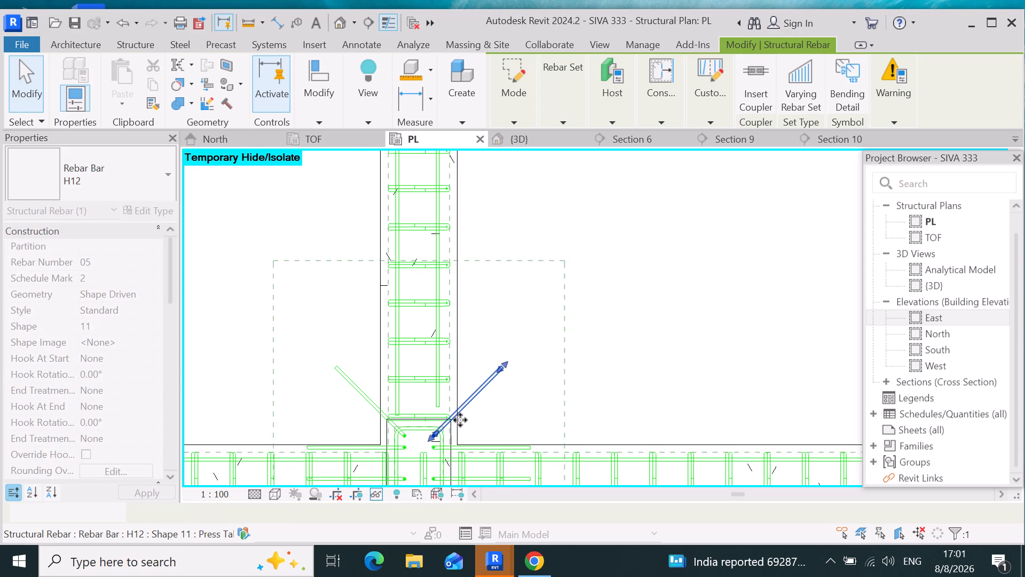
pyautogui.click(441, 403)
pyautogui.moveTo(437, 408); pyautogui.dragTo(438, 409)
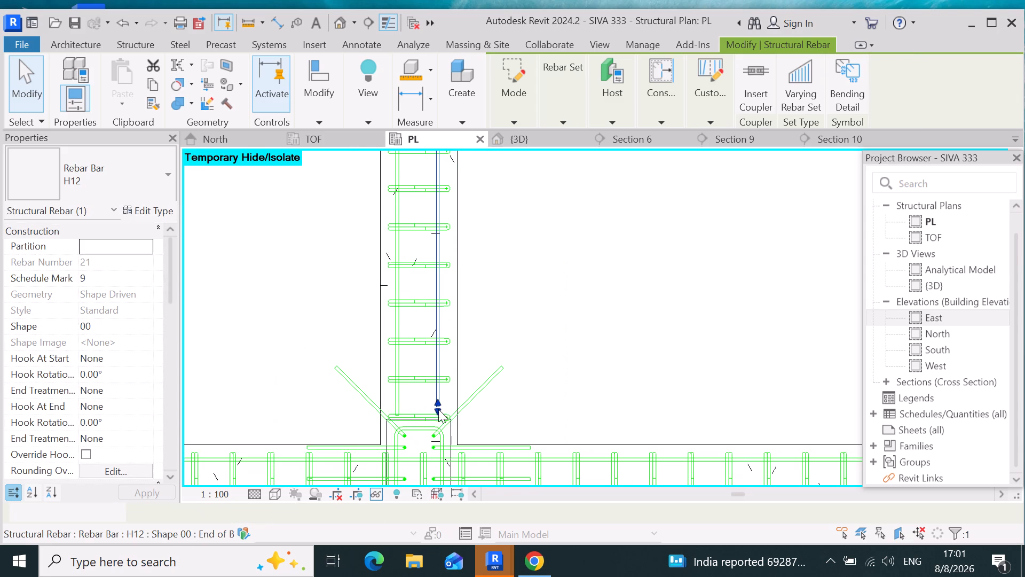
pyautogui.moveTo(438, 409); pyautogui.dragTo(443, 420)
pyautogui.click(442, 420)
# Extend the third north-south beam line's M_T1 stirrup set from the first bay south into the second bay.
pyautogui.scroll(-12, 483, 397)
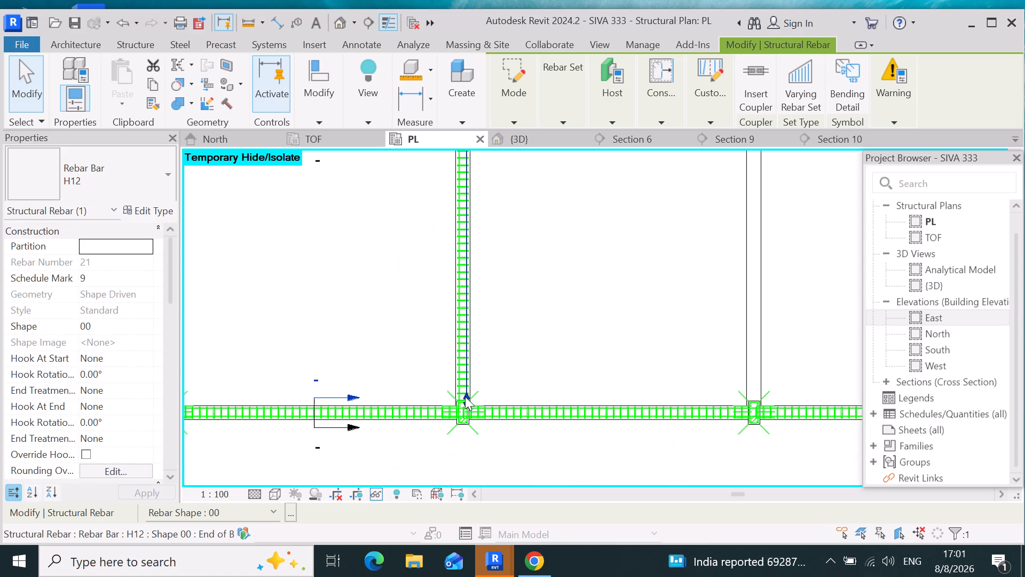
pyautogui.scroll(-11, 398, 395)
pyautogui.scroll(-4, 598, 391)
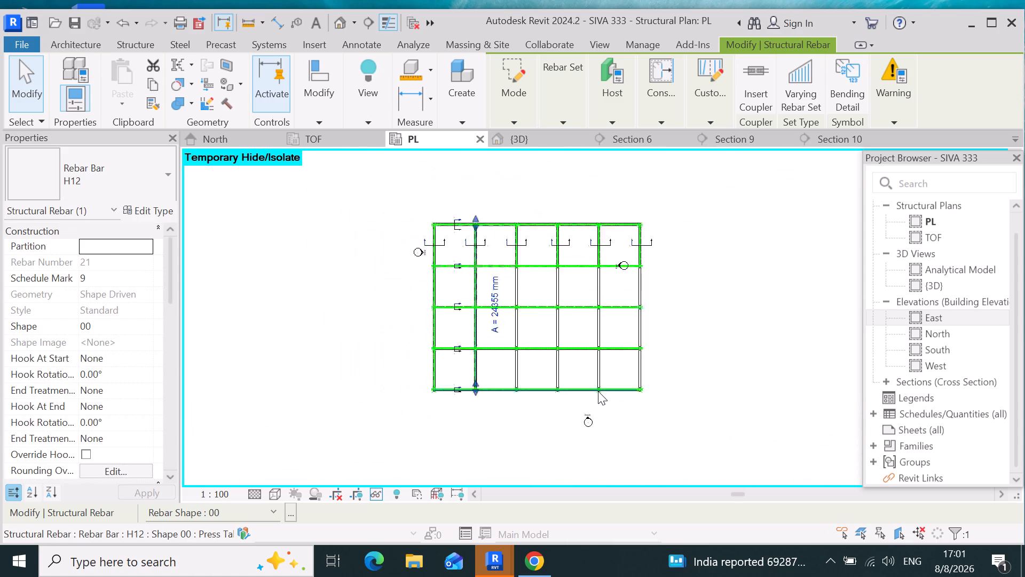
pyautogui.scroll(-1, 598, 391)
pyautogui.scroll(4, 595, 384)
pyautogui.scroll(8, 508, 214)
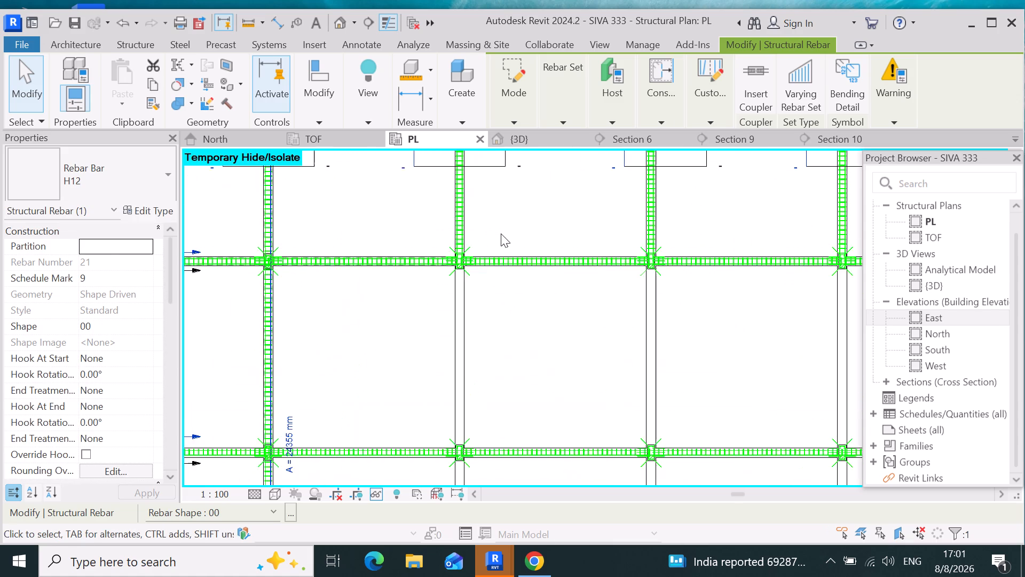
pyautogui.scroll(10, 501, 233)
pyautogui.scroll(-5, 471, 303)
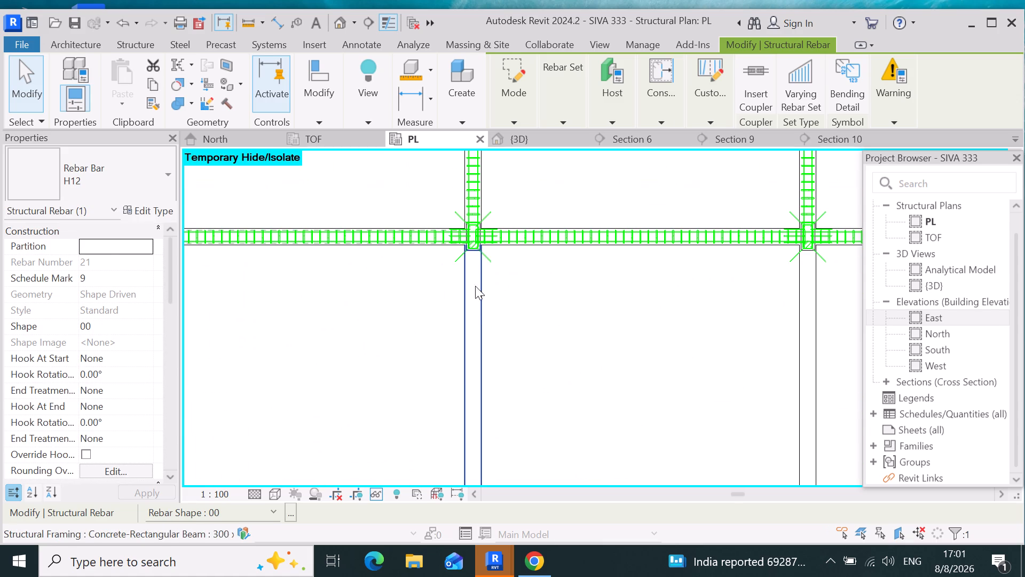
pyautogui.click(470, 209)
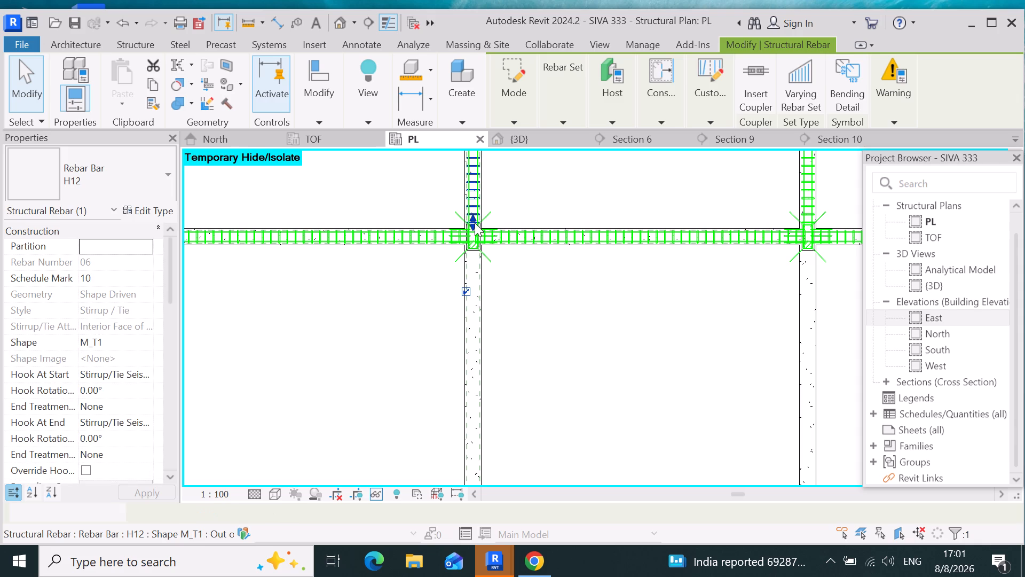
pyautogui.moveTo(475, 223); pyautogui.dragTo(481, 434)
pyautogui.scroll(-6, 478, 432)
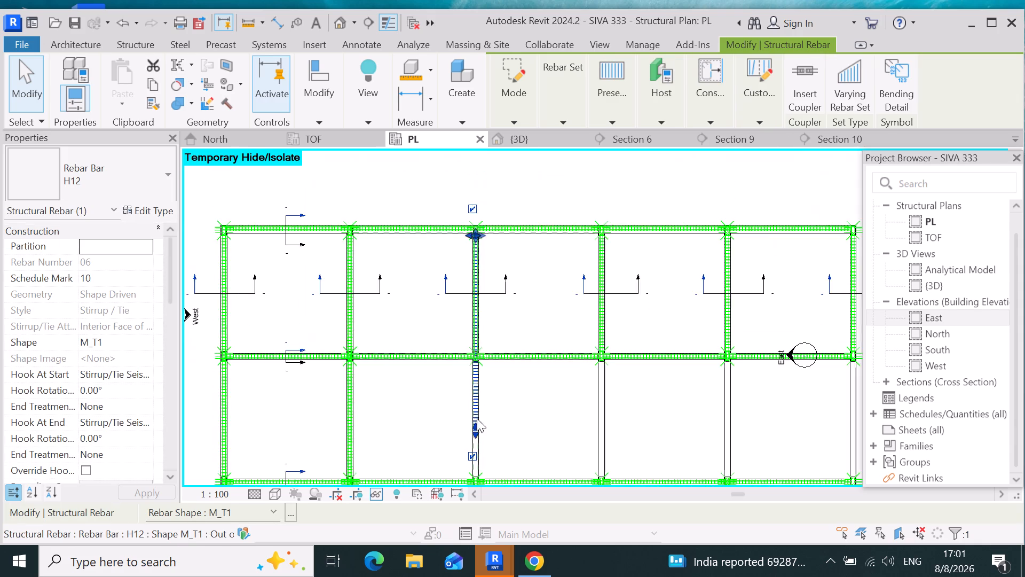
# Exclude the last bar from the third north-south beam line's M_T1 stirrup set.
pyautogui.scroll(-12, 477, 418)
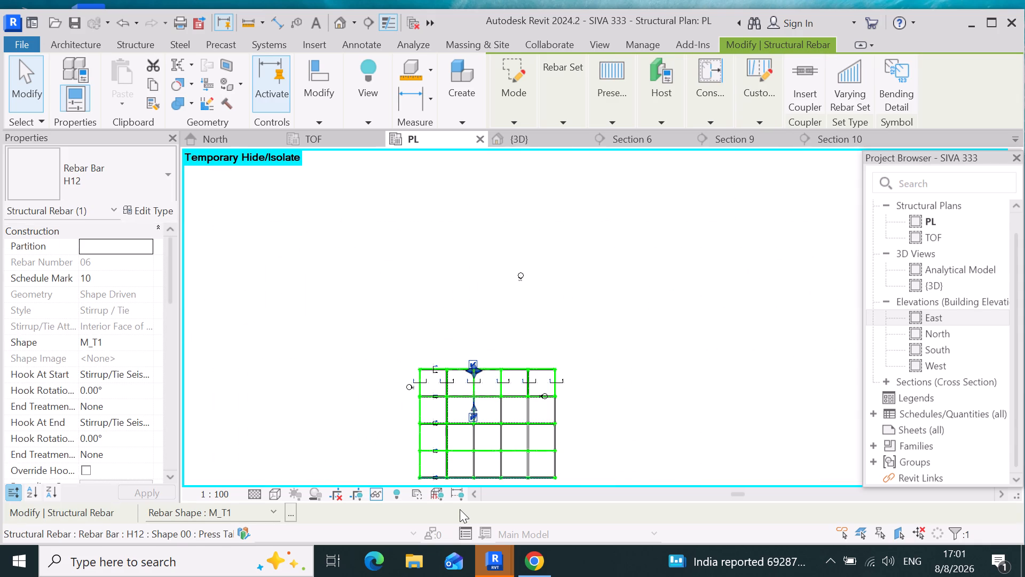
pyautogui.scroll(3, 501, 440)
pyautogui.scroll(-4, 520, 246)
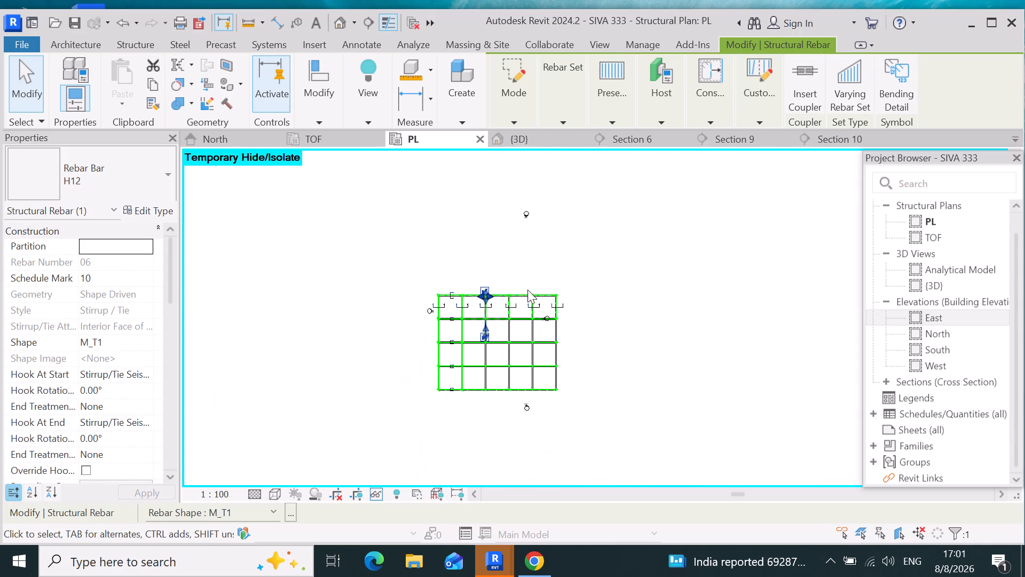
pyautogui.scroll(4, 527, 434)
pyautogui.scroll(7, 468, 293)
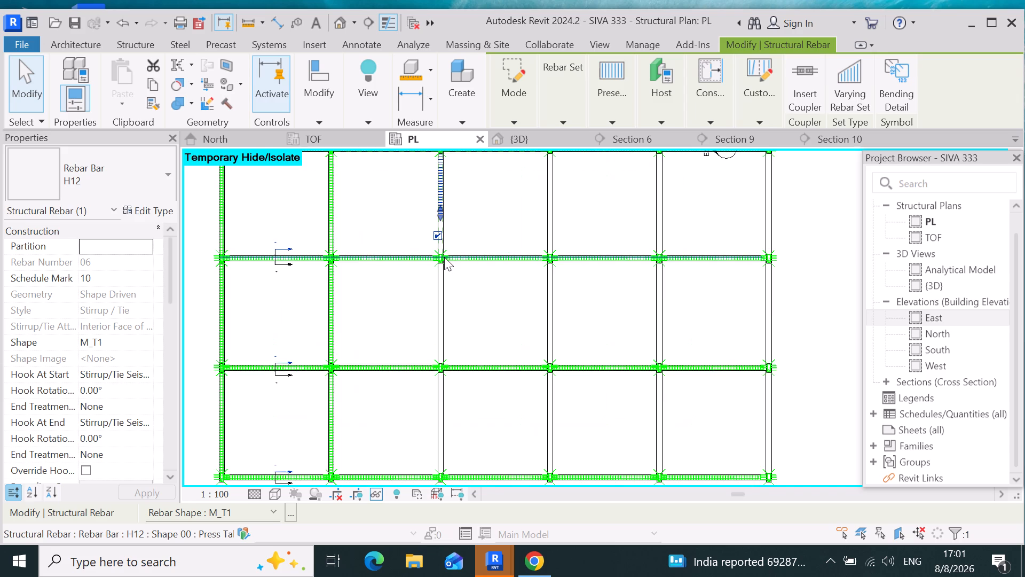
pyautogui.scroll(-3, 450, 252)
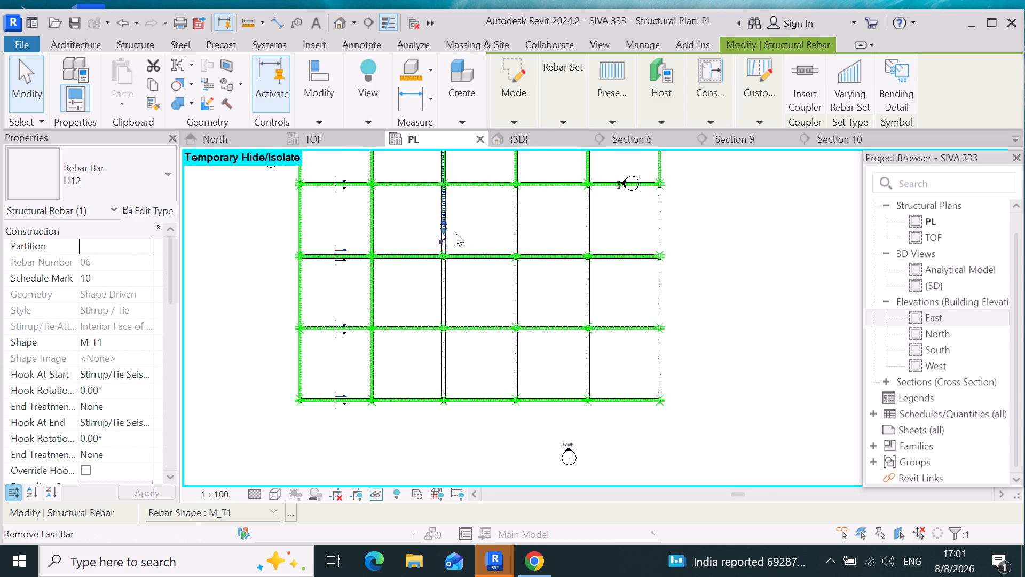
pyautogui.moveTo(440, 231); pyautogui.dragTo(441, 341)
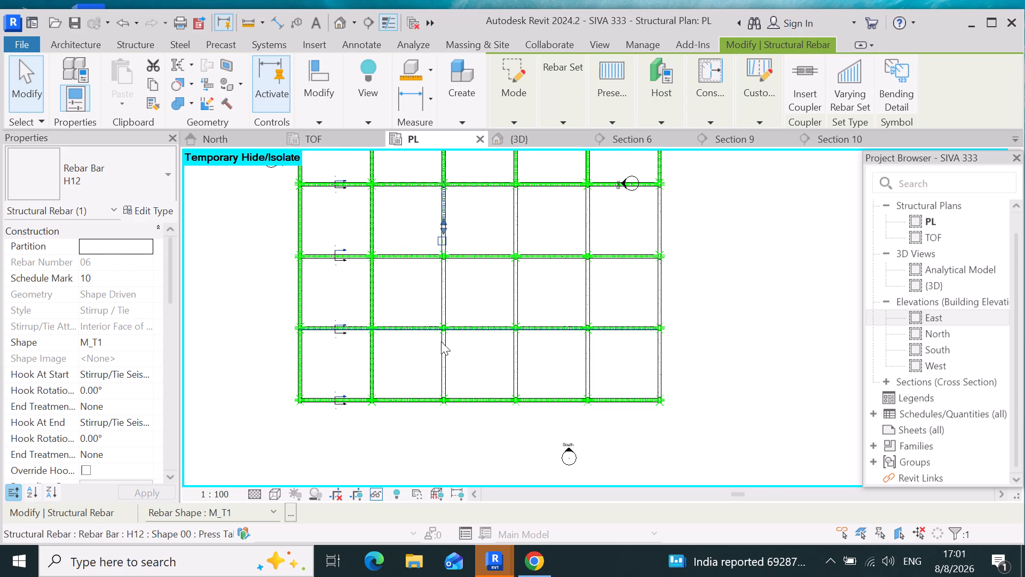
pyautogui.moveTo(441, 341); pyautogui.dragTo(454, 255)
pyautogui.scroll(3, 454, 256)
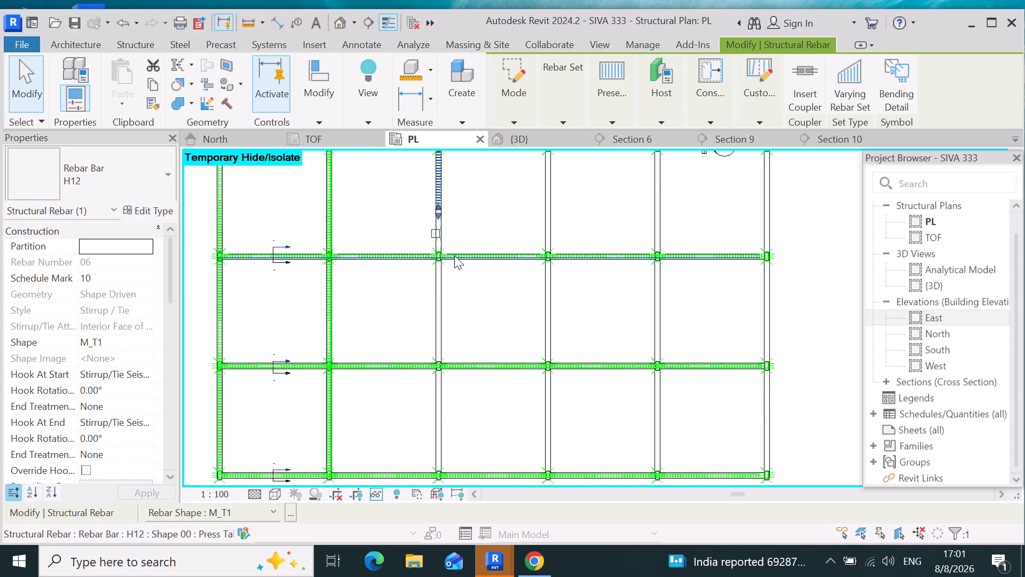
pyautogui.moveTo(454, 255); pyautogui.dragTo(438, 249)
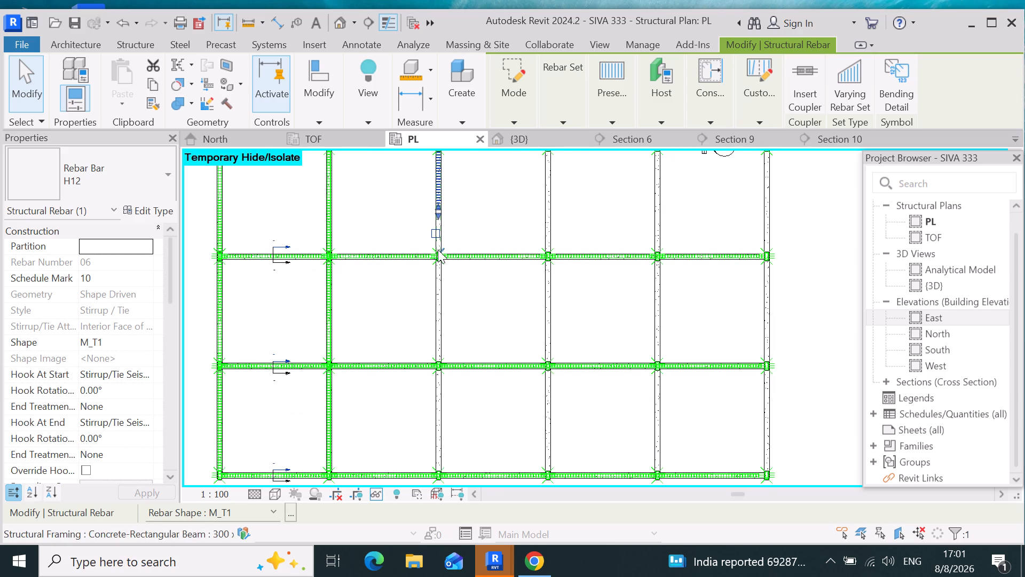
pyautogui.moveTo(438, 249); pyautogui.dragTo(436, 288)
# Extend the same M_T1 stirrup set south through the remaining bays to the northern edge of the southernmost column.
pyautogui.scroll(7, 457, 189)
pyautogui.scroll(4, 381, 321)
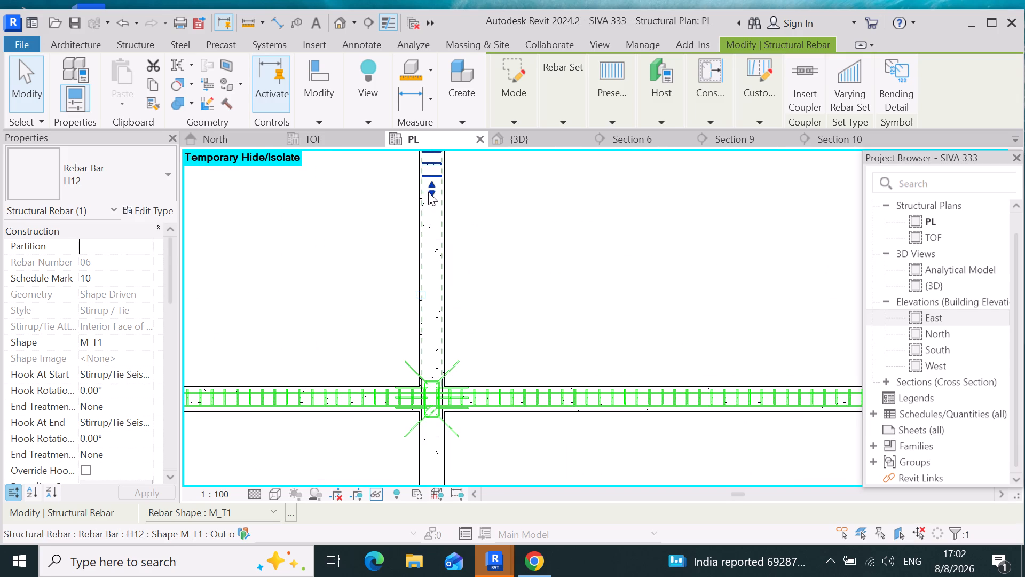
pyautogui.moveTo(429, 192); pyautogui.dragTo(435, 314)
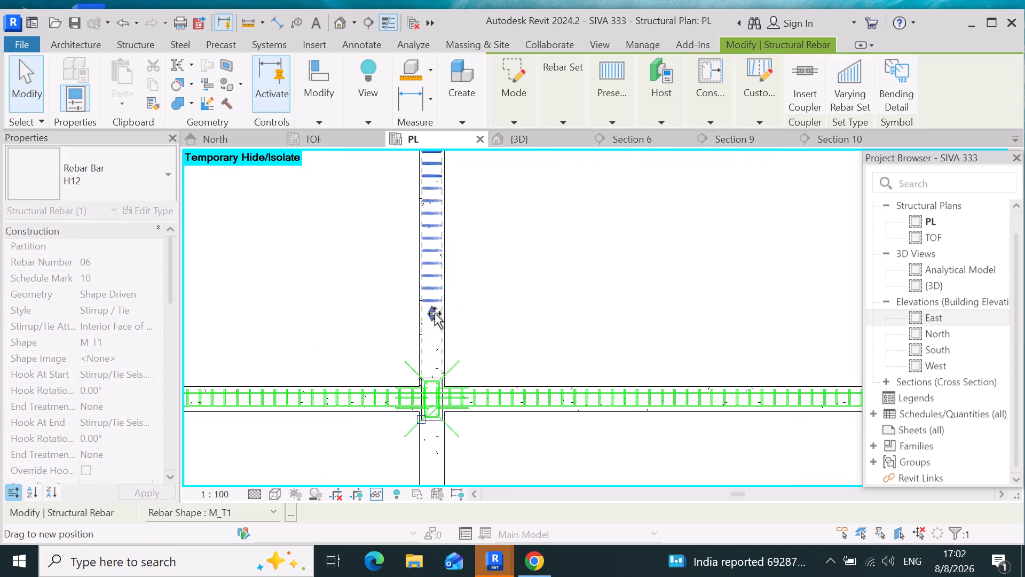
pyautogui.moveTo(435, 314); pyautogui.dragTo(437, 417)
pyautogui.scroll(-15, 435, 314)
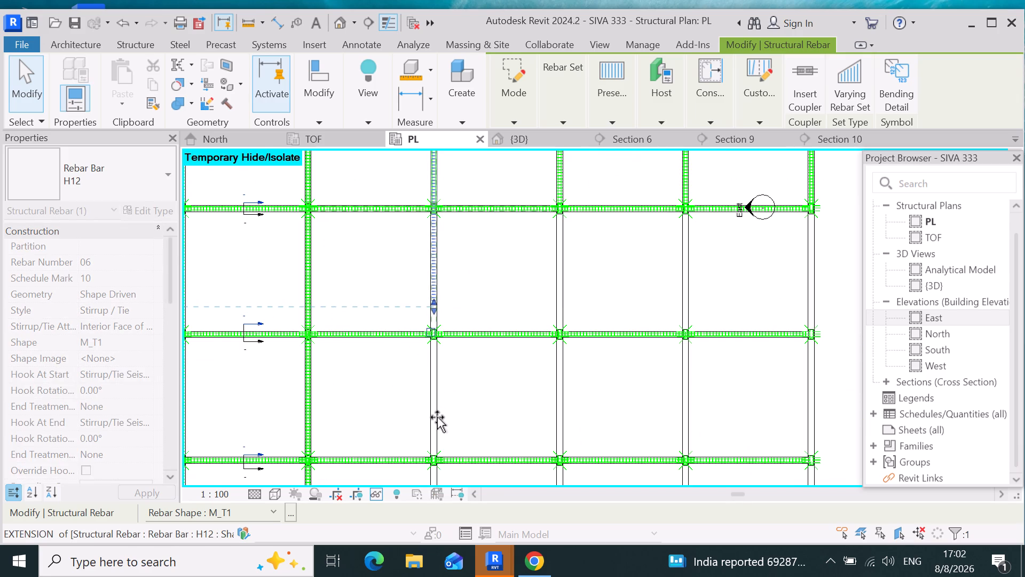
pyautogui.moveTo(437, 417); pyautogui.dragTo(447, 436)
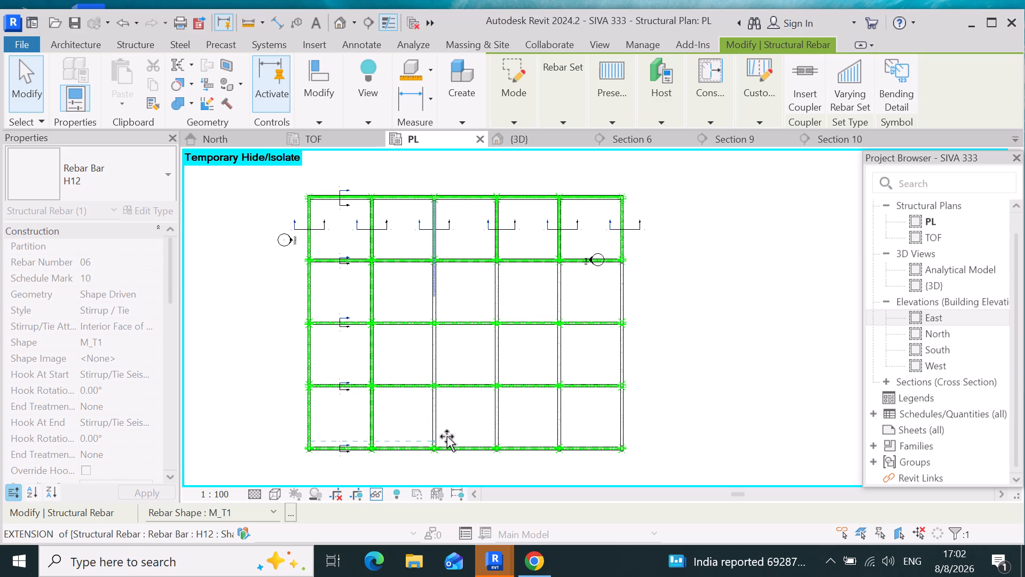
pyautogui.moveTo(447, 436); pyautogui.dragTo(439, 456)
pyautogui.scroll(9, 446, 436)
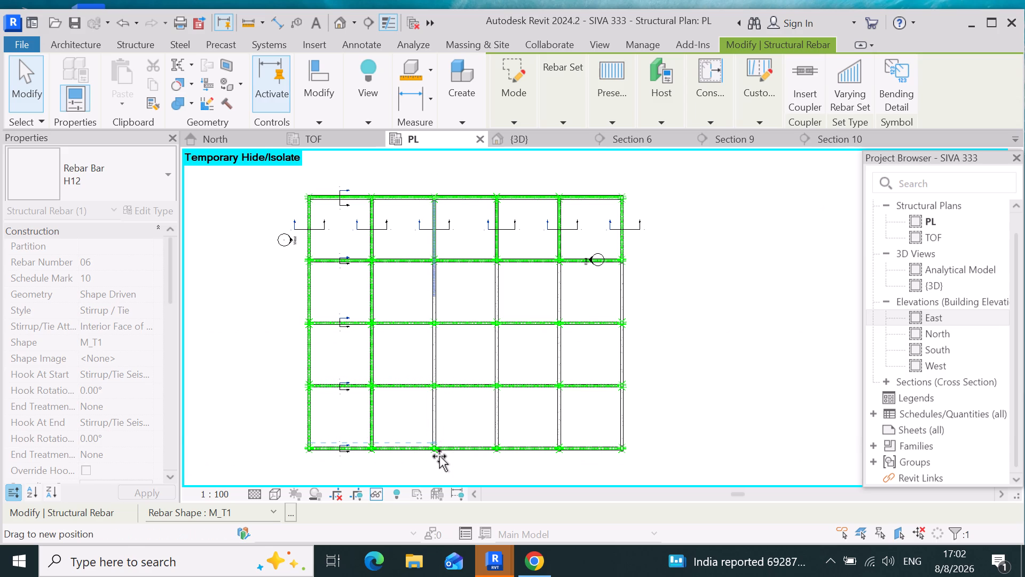
pyautogui.moveTo(439, 456); pyautogui.dragTo(419, 416)
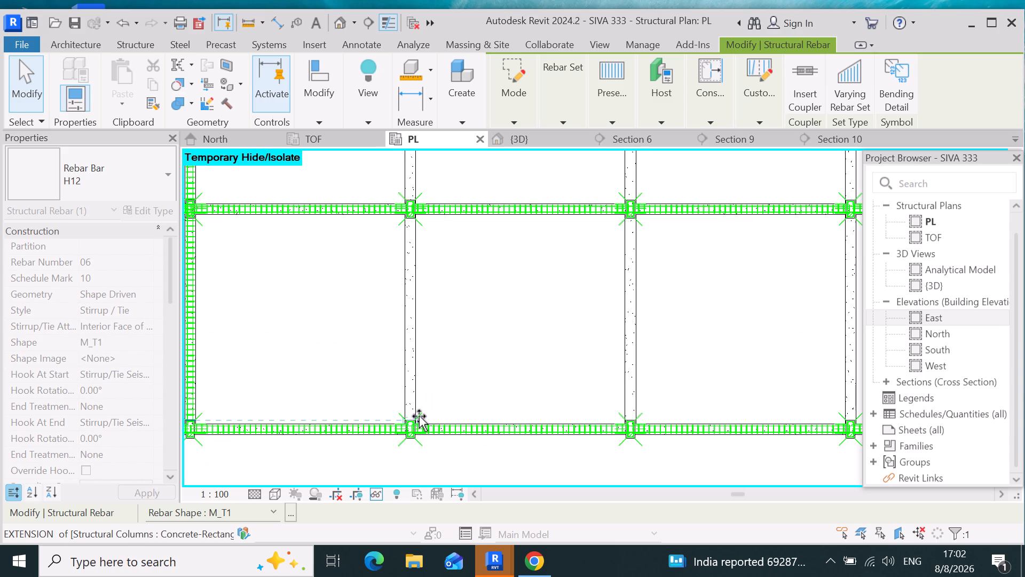
pyautogui.moveTo(419, 416); pyautogui.dragTo(419, 416)
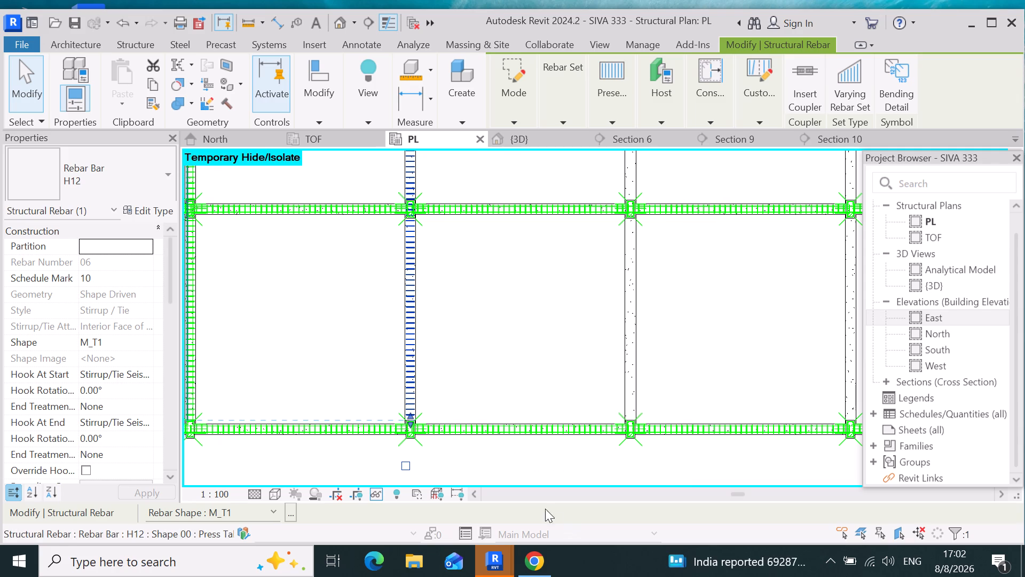
# Lengthen the third north-south beam line's eastern straight H12 bar from the first bay south into the southernmost bay, about 19915 mm long.
pyautogui.scroll(-5, 488, 354)
pyautogui.scroll(9, 456, 350)
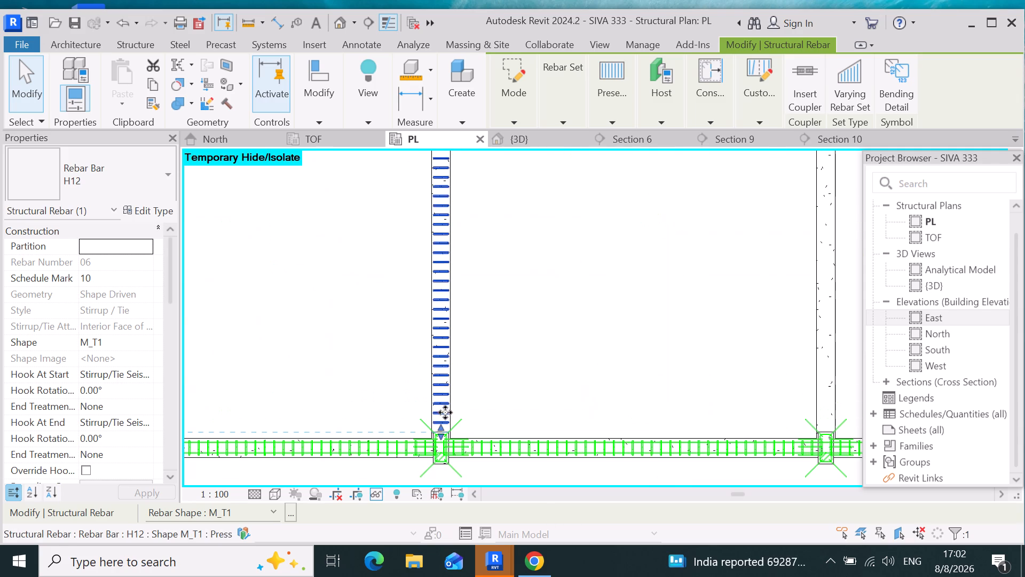
pyautogui.click(562, 368)
pyautogui.scroll(-6, 556, 368)
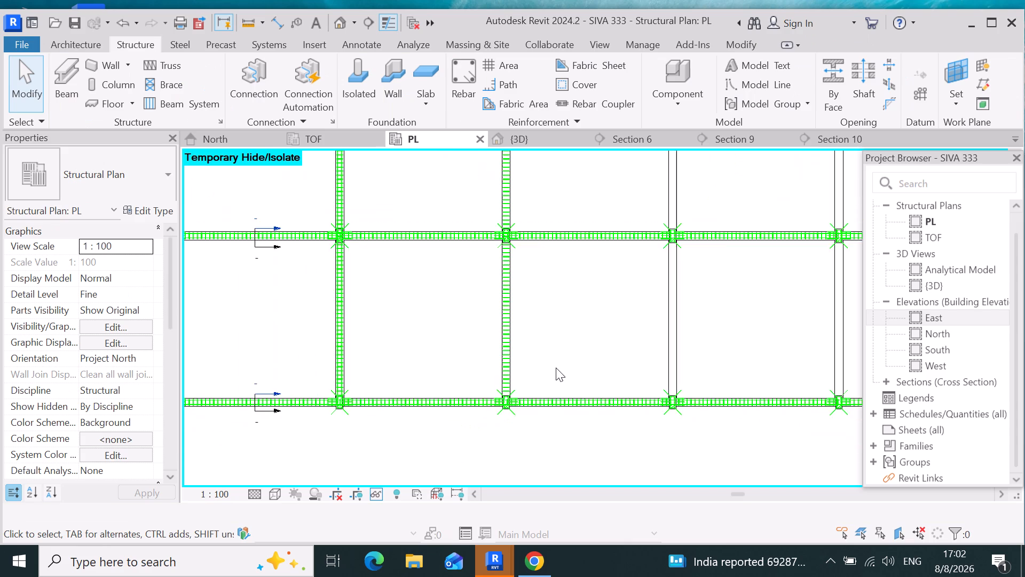
pyautogui.scroll(-1, 556, 368)
pyautogui.scroll(-5, 530, 259)
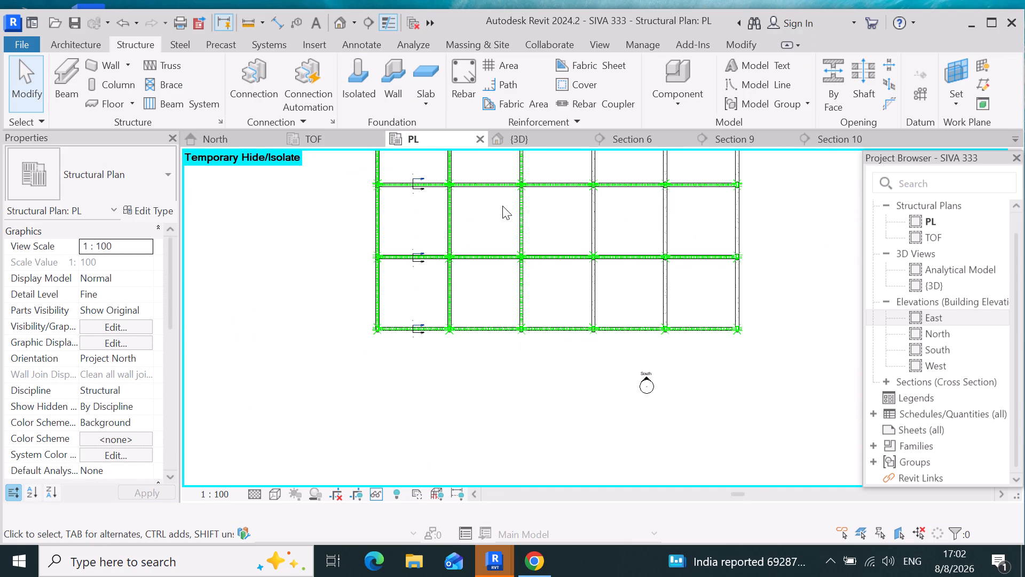
pyautogui.scroll(-4, 481, 285)
pyautogui.scroll(9, 519, 180)
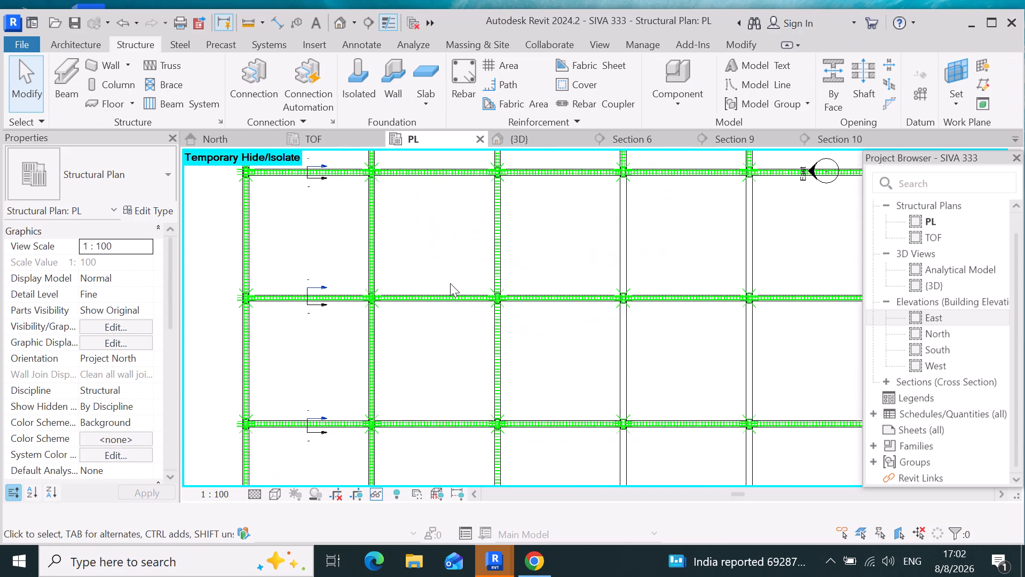
pyautogui.scroll(-4, 460, 298)
pyautogui.scroll(5, 498, 221)
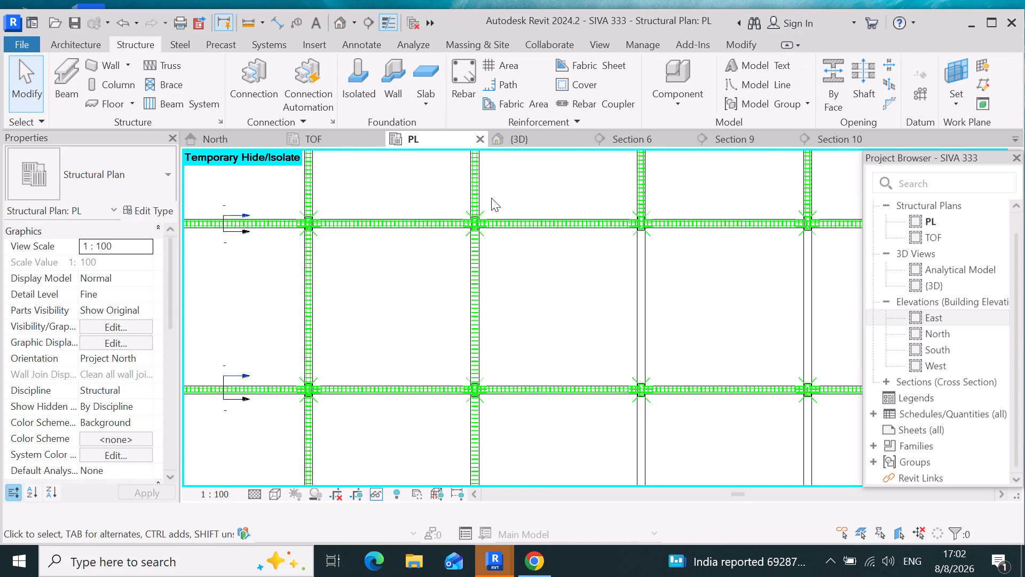
pyautogui.scroll(10, 488, 199)
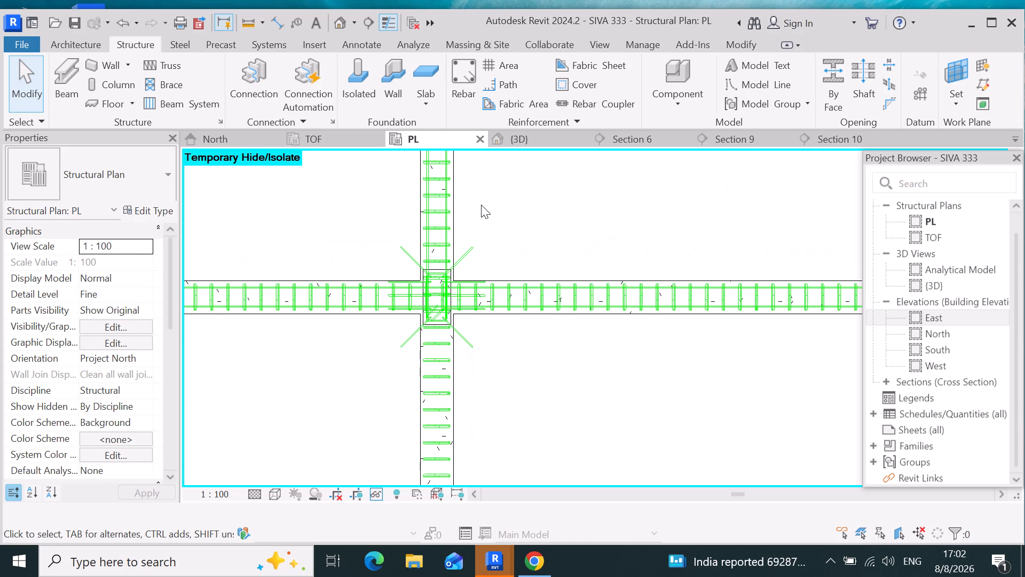
pyautogui.scroll(7, 440, 209)
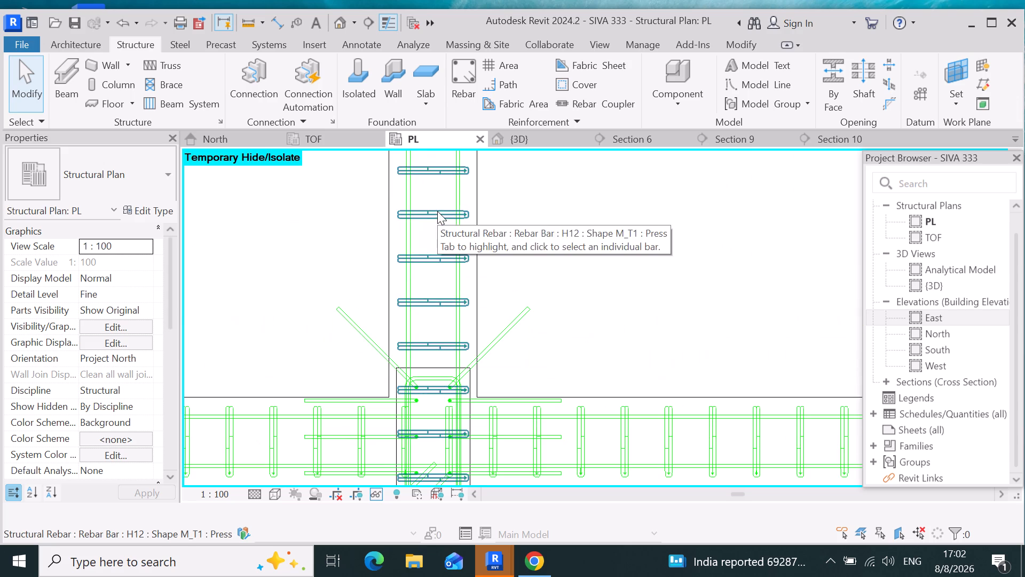
pyautogui.click(451, 194)
pyautogui.scroll(-4, 536, 174)
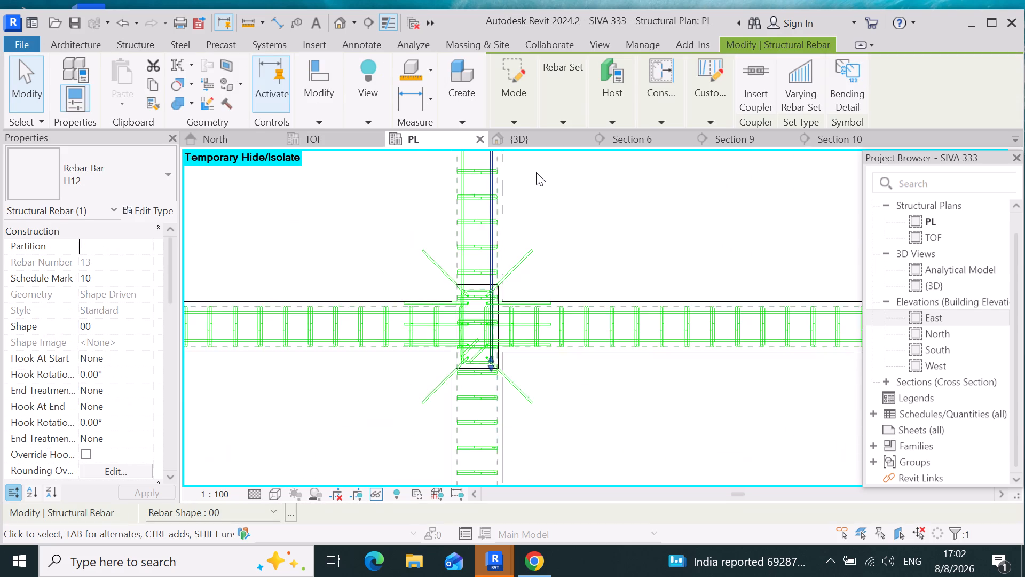
pyautogui.scroll(-15, 536, 172)
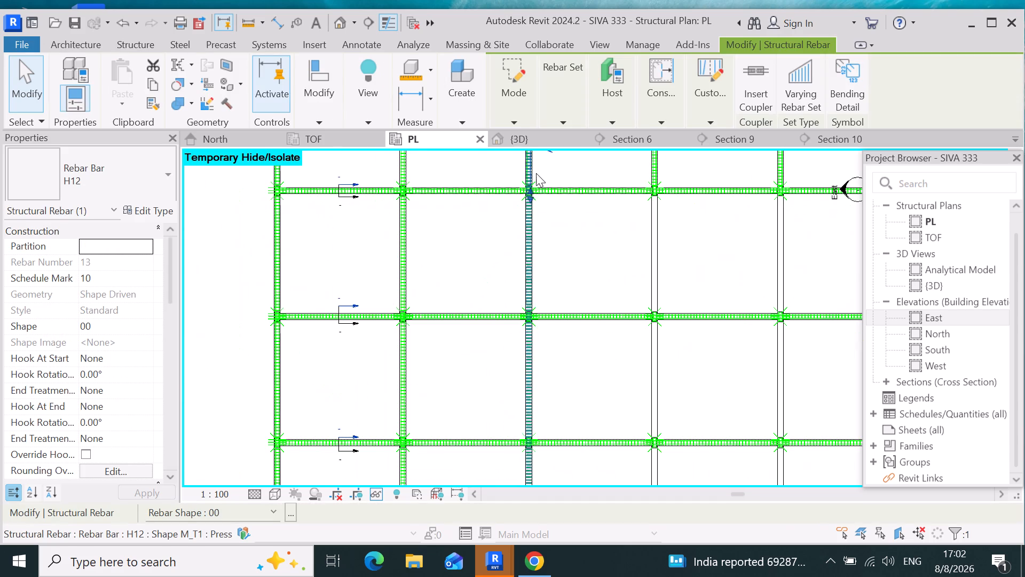
pyautogui.moveTo(532, 194); pyautogui.dragTo(527, 442)
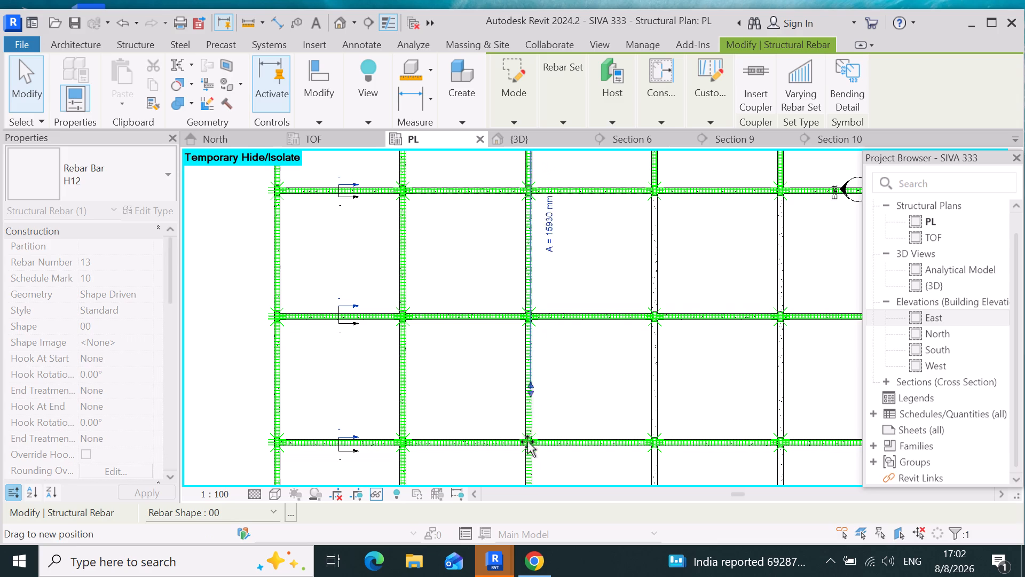
pyautogui.moveTo(527, 442); pyautogui.dragTo(527, 472)
# Lengthen the same eastern straight H12 bar to just north of the southernmost column, about 24295 mm long.
pyautogui.scroll(-6, 559, 352)
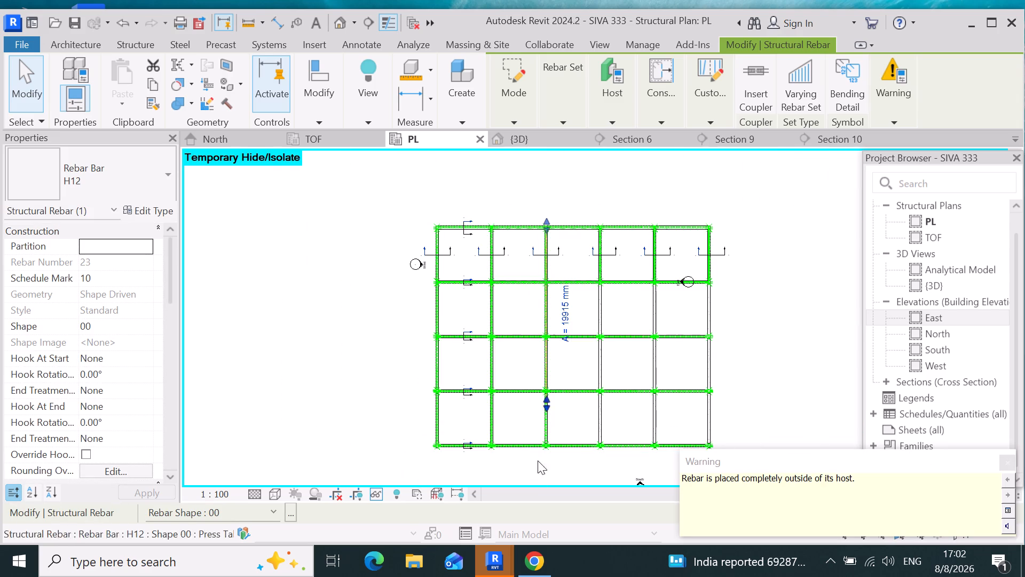
pyautogui.scroll(9, 533, 479)
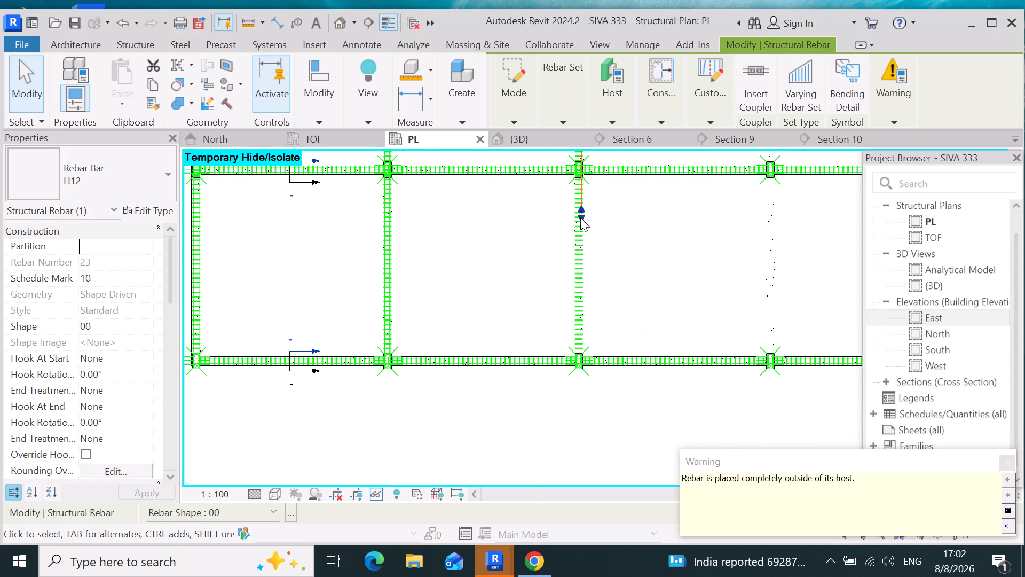
pyautogui.moveTo(580, 217); pyautogui.dragTo(595, 352)
pyautogui.scroll(12, 589, 361)
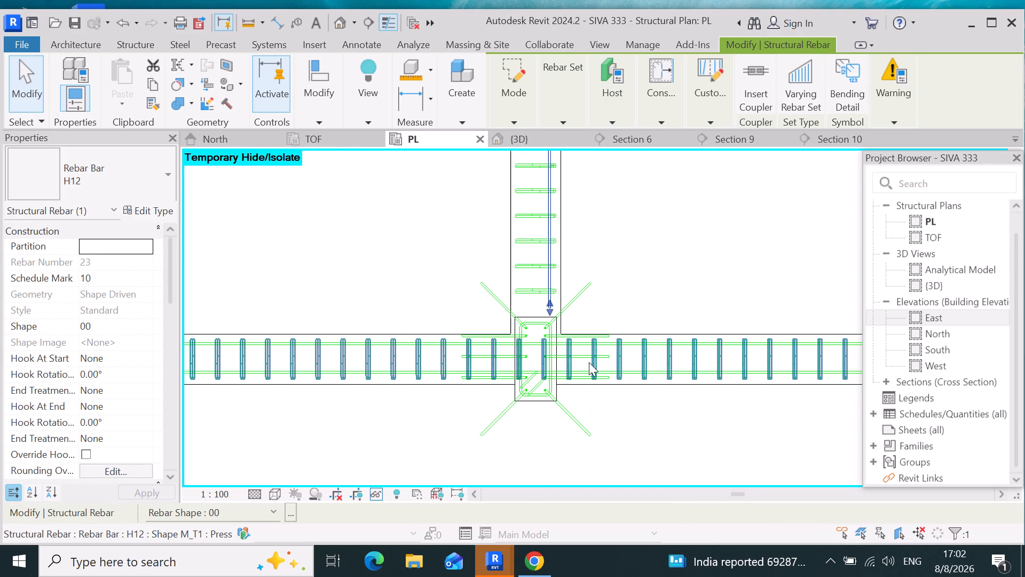
# Lengthen the third beam line's western straight H12 bar from the first bay south to the fourth east-west beam line, about 18245 mm long.
pyautogui.scroll(-14, 589, 362)
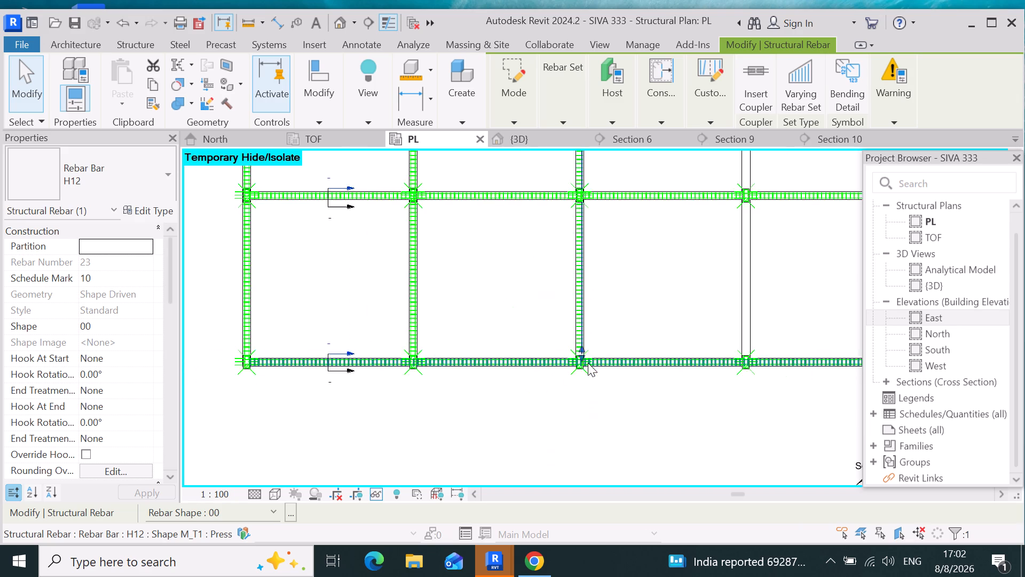
pyautogui.scroll(-12, 588, 363)
pyautogui.scroll(8, 571, 294)
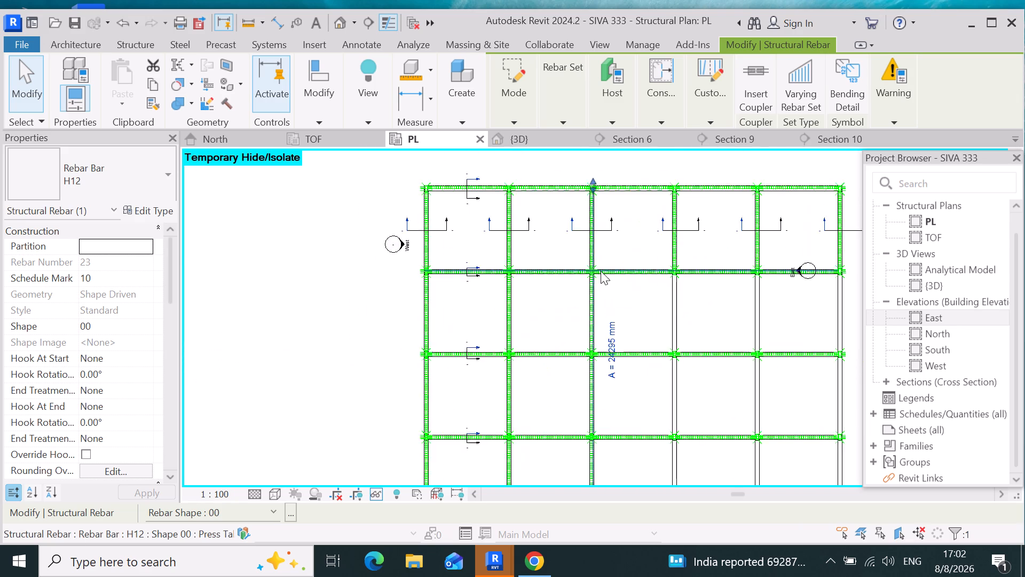
pyautogui.scroll(17, 601, 271)
pyautogui.scroll(-3, 579, 311)
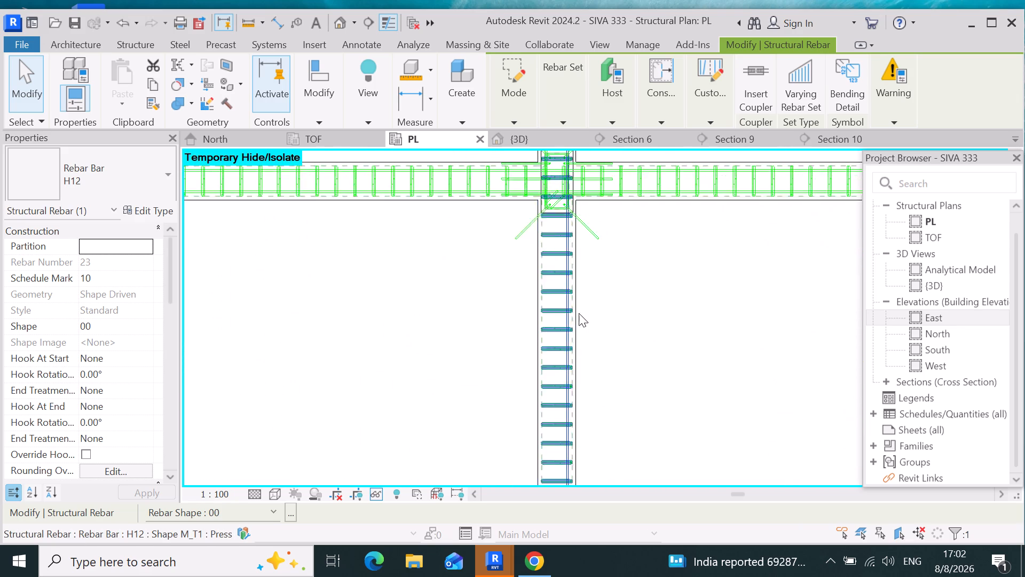
pyautogui.scroll(-2, 579, 313)
pyautogui.scroll(7, 564, 207)
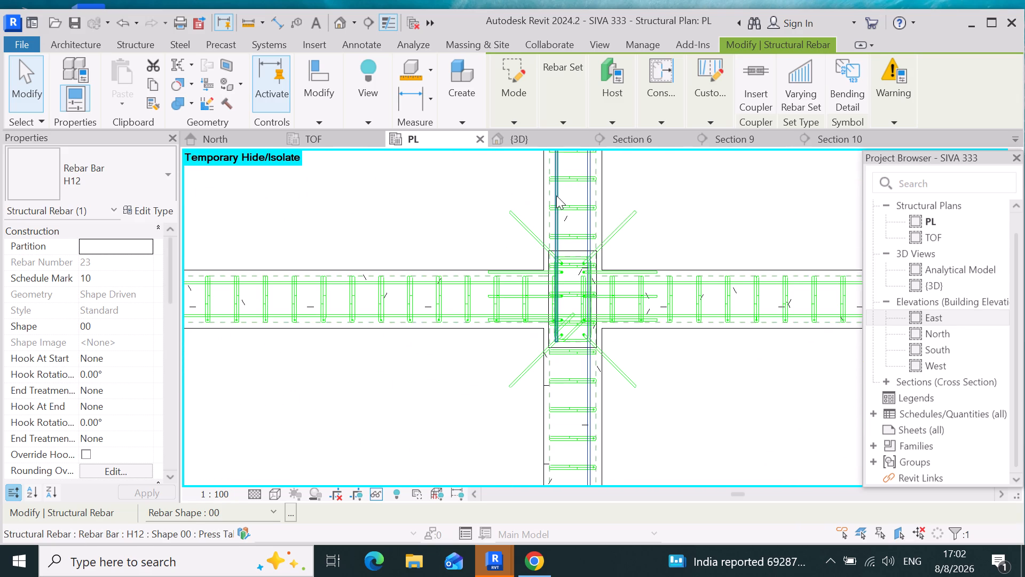
pyautogui.click(556, 196)
pyautogui.scroll(-9, 541, 303)
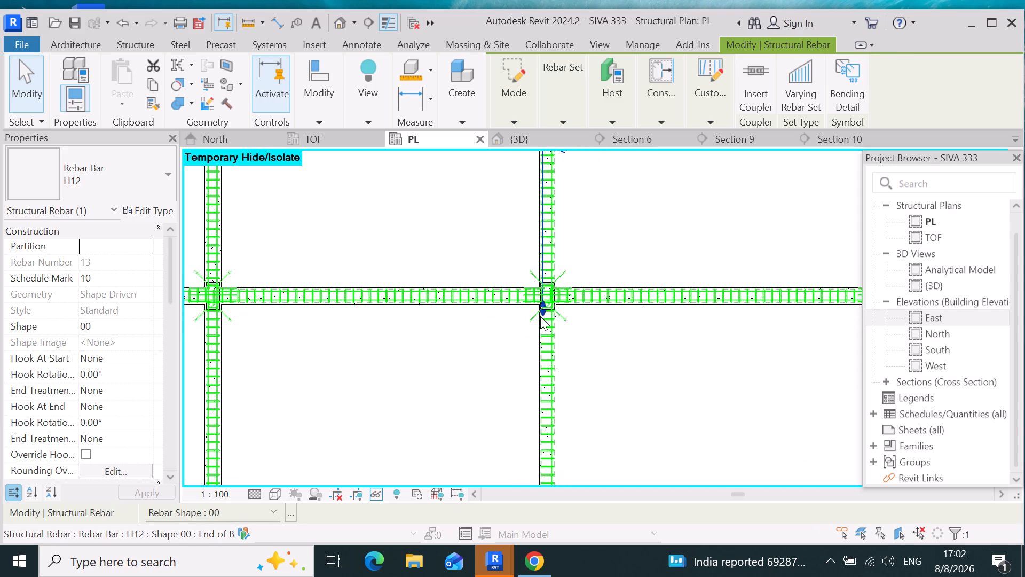
pyautogui.moveTo(540, 315); pyautogui.dragTo(544, 327)
pyautogui.scroll(-11, 544, 329)
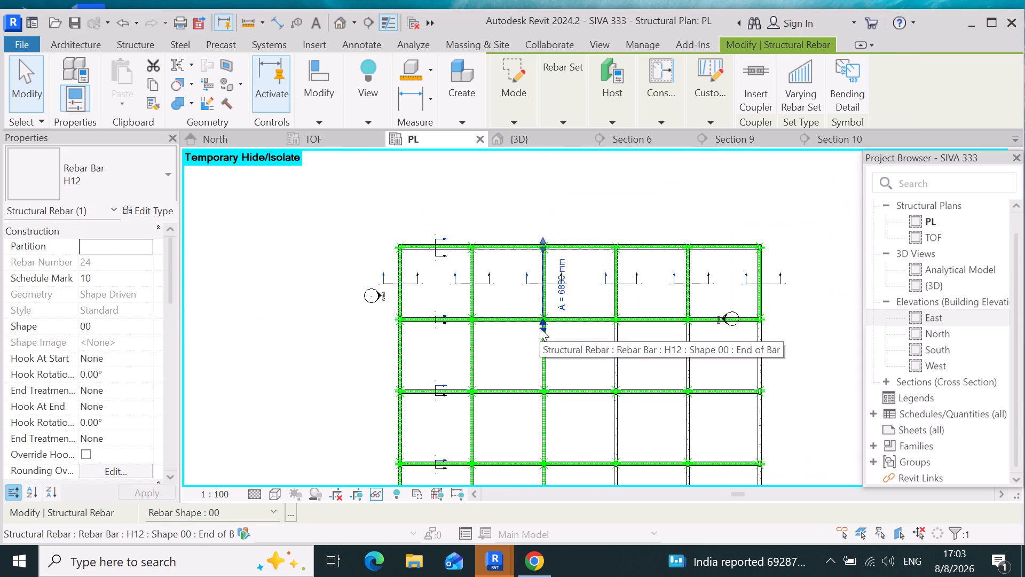
pyautogui.moveTo(540, 328); pyautogui.dragTo(551, 461)
pyautogui.scroll(-6, 570, 397)
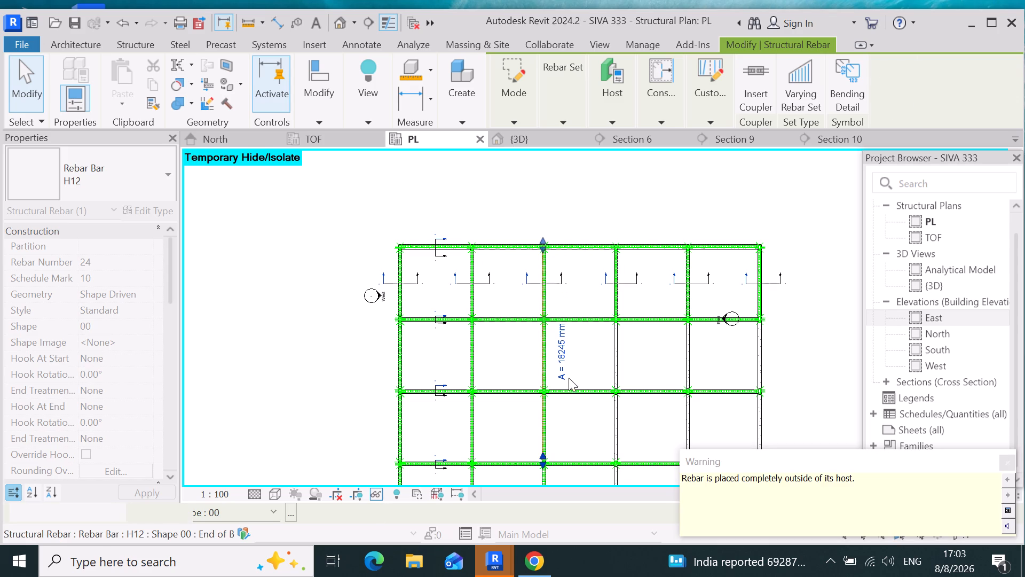
# Lengthen the same western straight H12 bar south into the southernmost bay, about 21560 mm long.
pyautogui.scroll(3, 589, 444)
pyautogui.scroll(4, 560, 505)
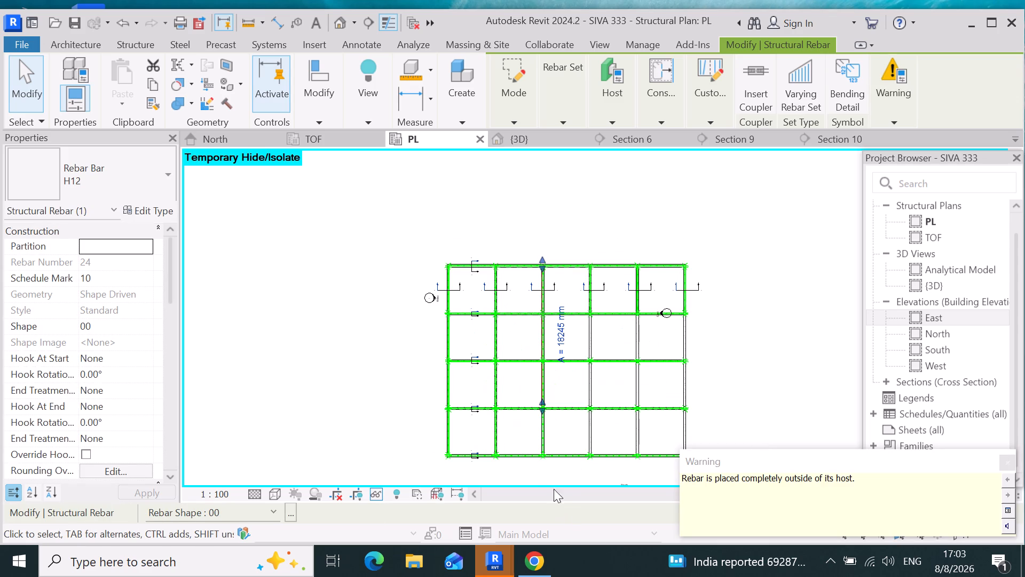
pyautogui.scroll(-3, 345, 279)
pyautogui.scroll(7, 423, 411)
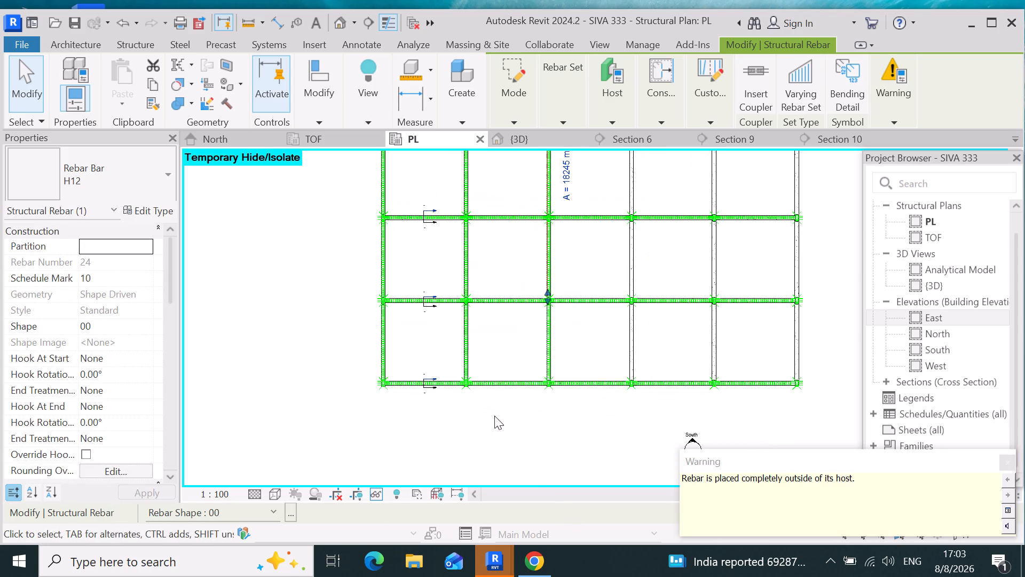
pyautogui.scroll(8, 549, 309)
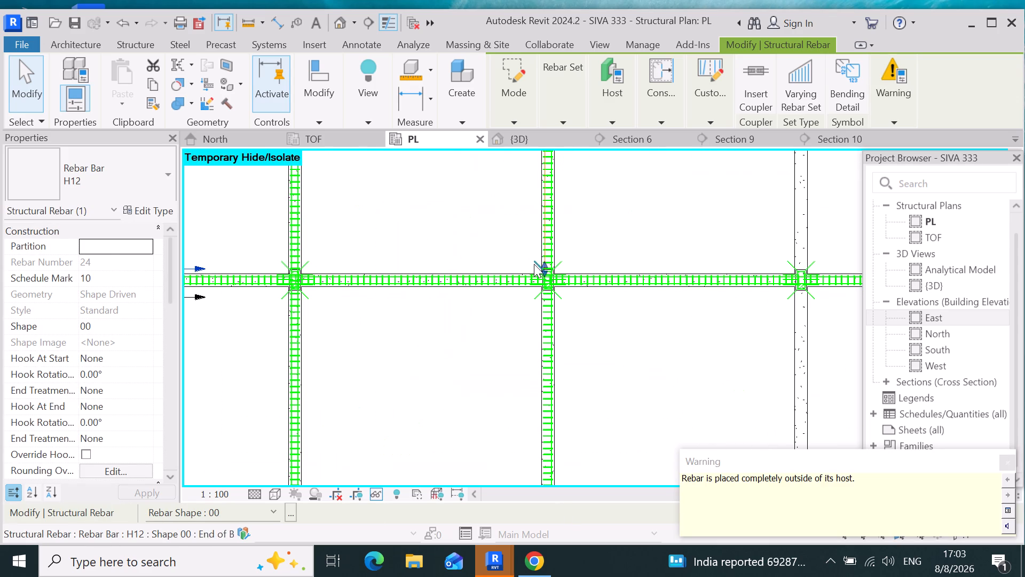
pyautogui.moveTo(545, 271); pyautogui.dragTo(562, 407)
pyautogui.scroll(-6, 471, 326)
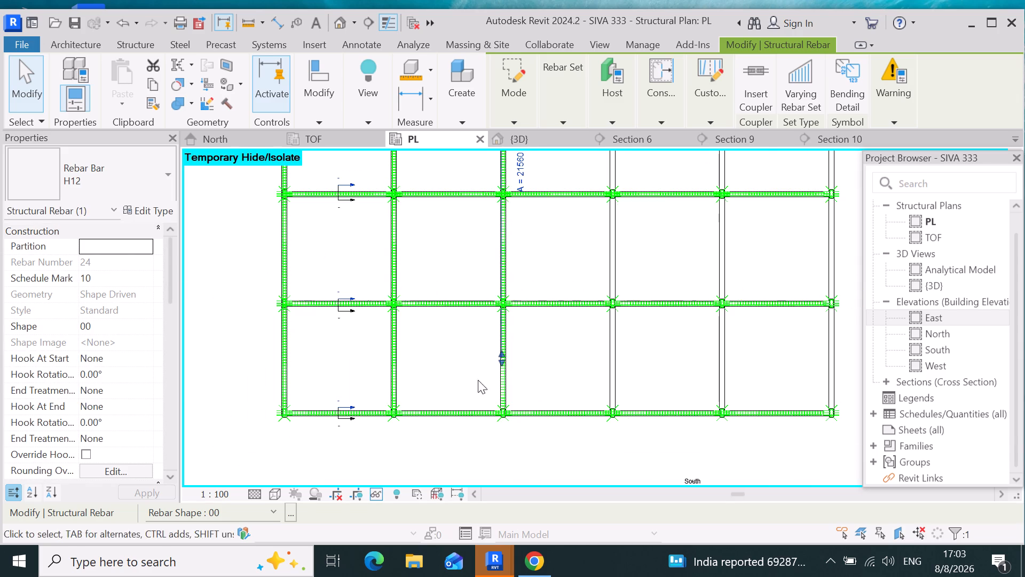
# Lengthen the western straight H12 bar through the southernmost bay to just north of the southernmost column.
pyautogui.scroll(7, 516, 445)
pyautogui.moveTo(478, 231); pyautogui.dragTo(477, 256)
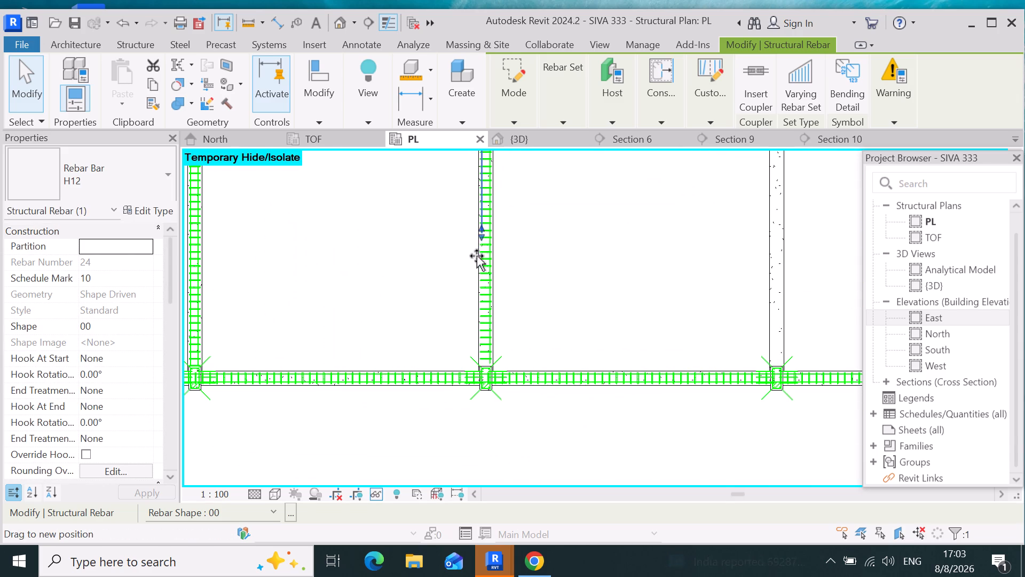
pyautogui.moveTo(477, 256); pyautogui.dragTo(494, 362)
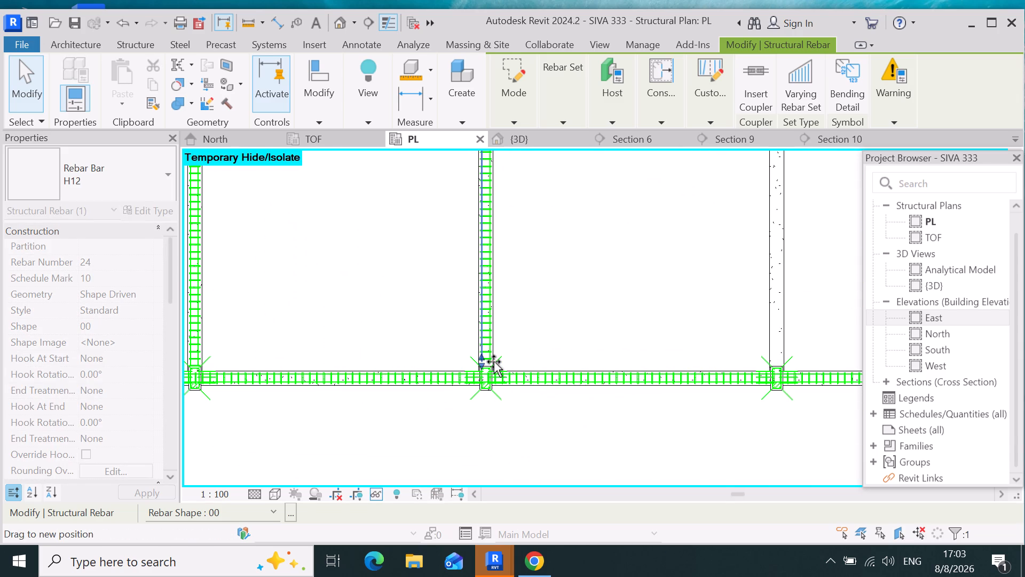
pyautogui.moveTo(494, 362); pyautogui.dragTo(491, 369)
pyautogui.scroll(9, 492, 364)
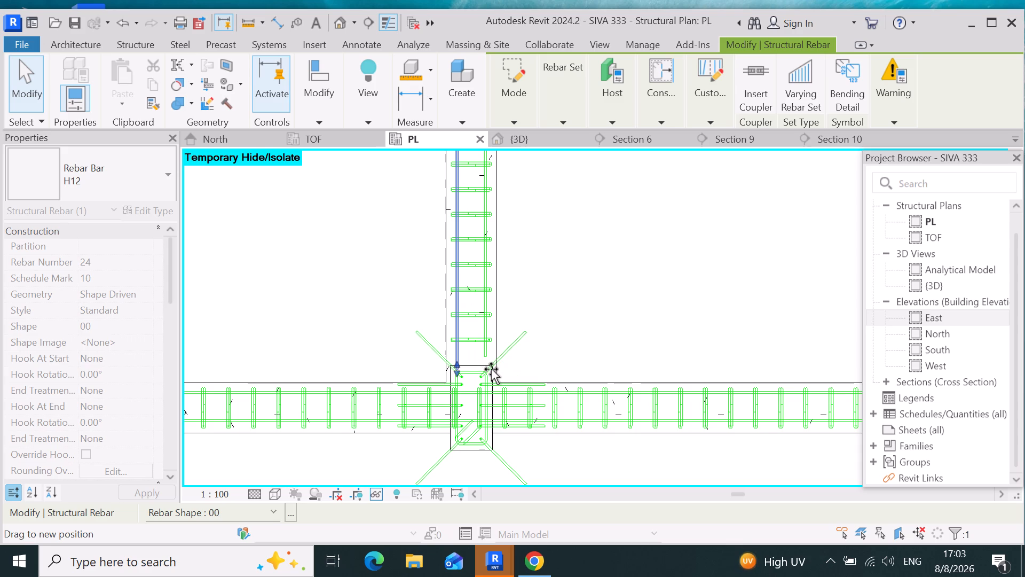
pyautogui.moveTo(491, 369); pyautogui.dragTo(490, 354)
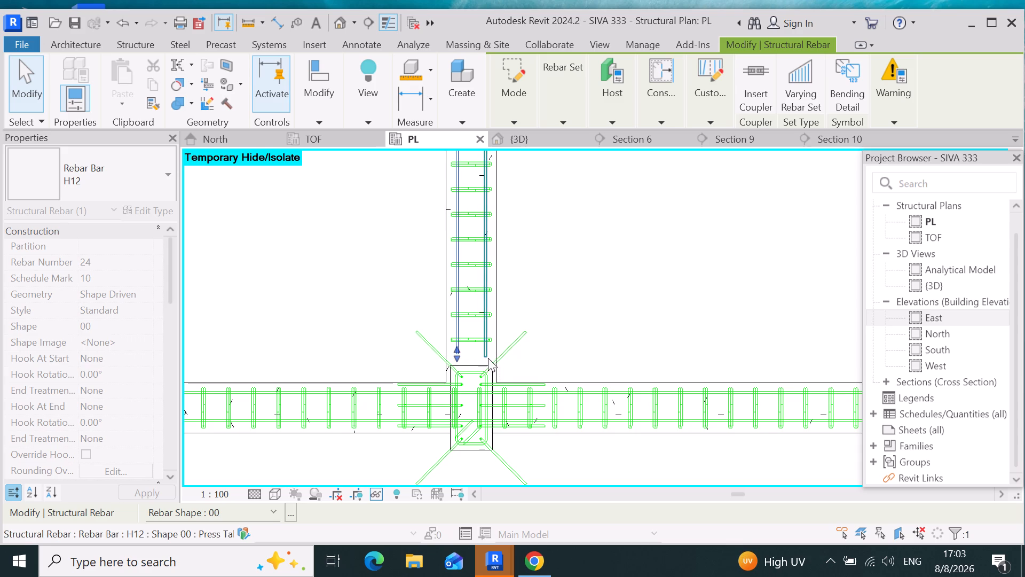
# Extend the western straight H12 bar's southern end slightly to meet the northern edge of the southernmost column.
pyautogui.click(465, 340)
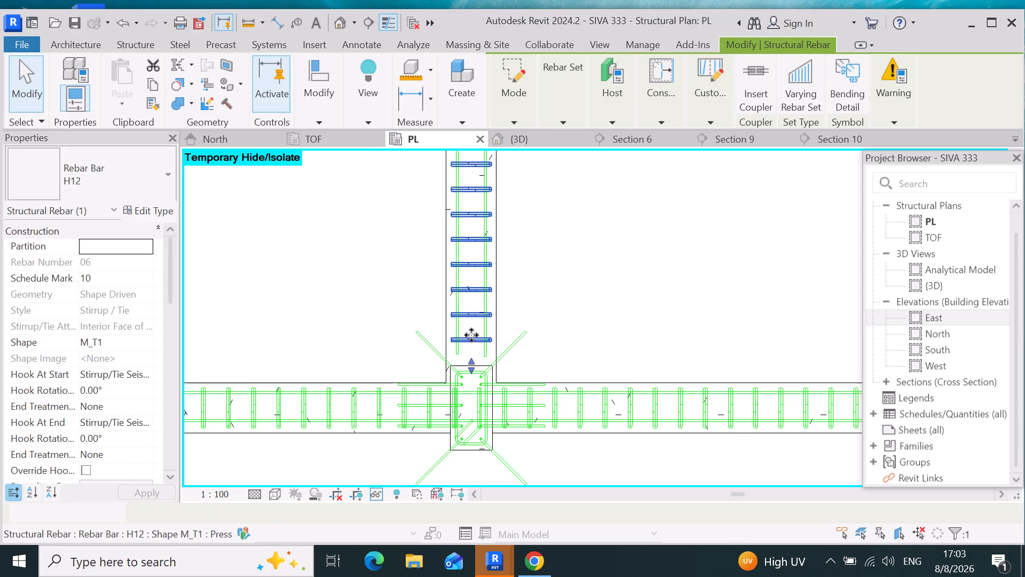
pyautogui.click(479, 346)
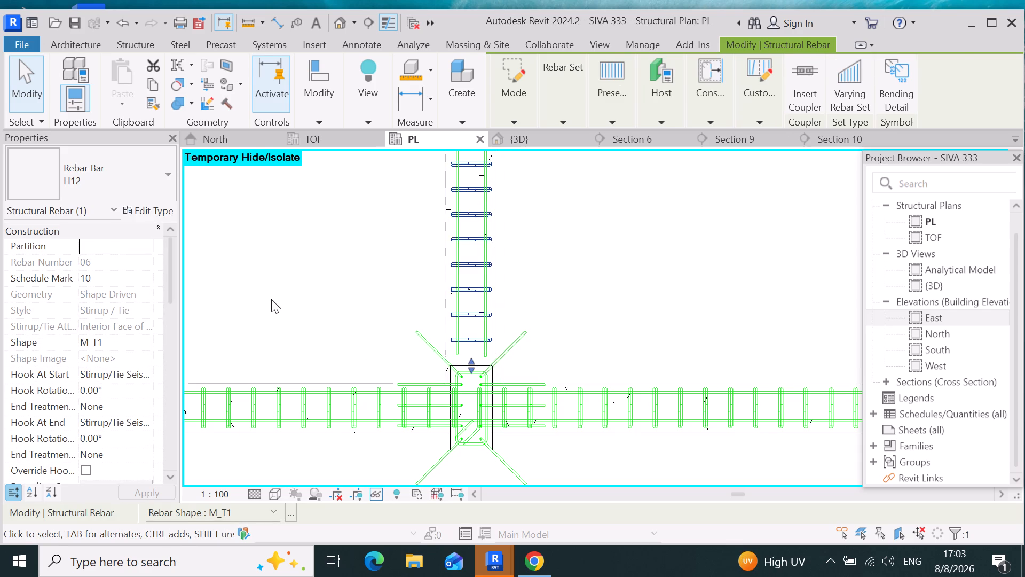
pyautogui.click(351, 303)
pyautogui.scroll(6, 464, 347)
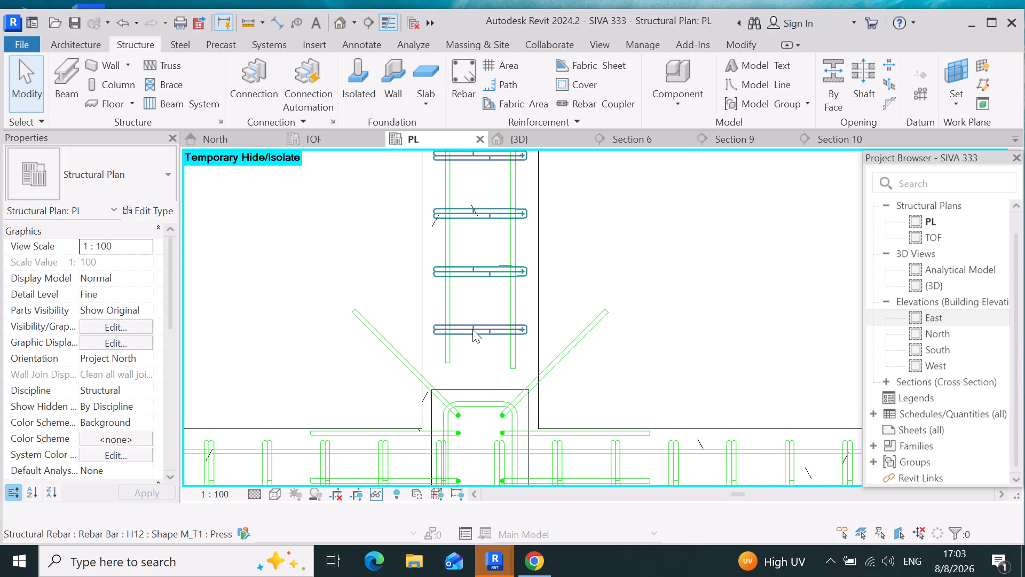
pyautogui.click(472, 329)
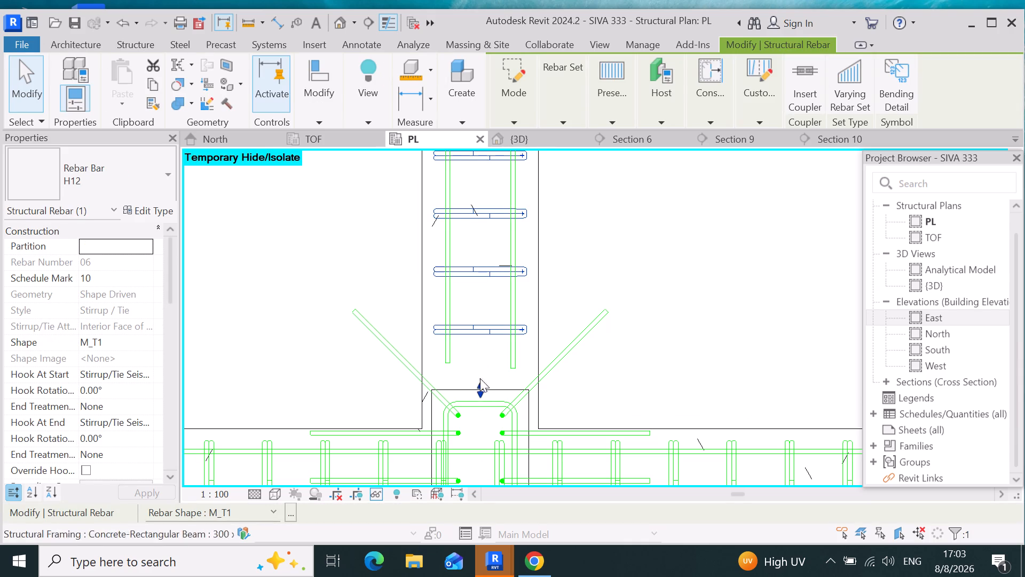
pyautogui.click(442, 354)
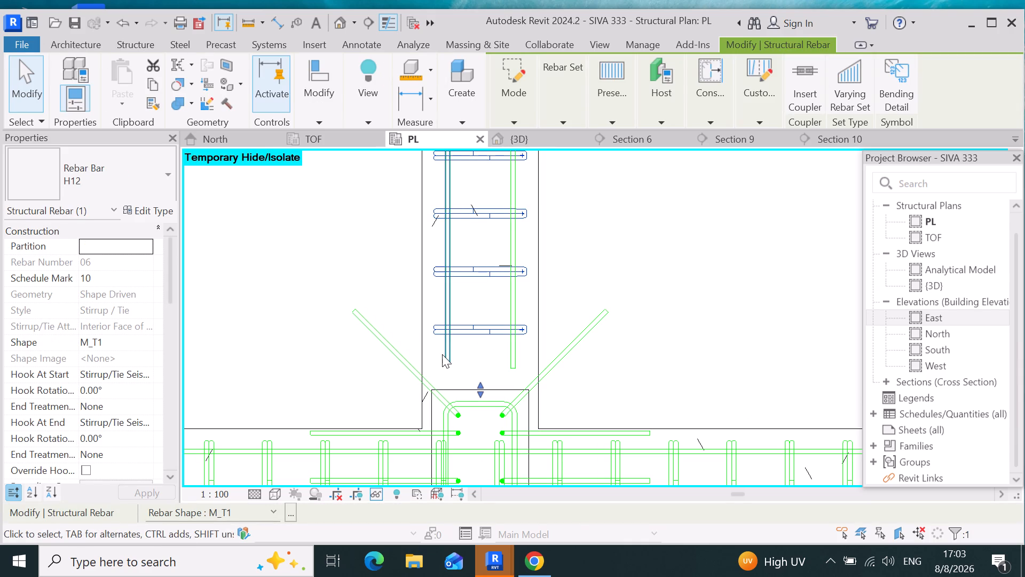
pyautogui.moveTo(443, 368); pyautogui.dragTo(443, 386)
pyautogui.click(443, 385)
# Extend the third beam line's eastern straight H12 bar's southern end to the northern edge of the southernmost column.
pyautogui.click(511, 356)
pyautogui.moveTo(512, 362); pyautogui.dragTo(512, 373)
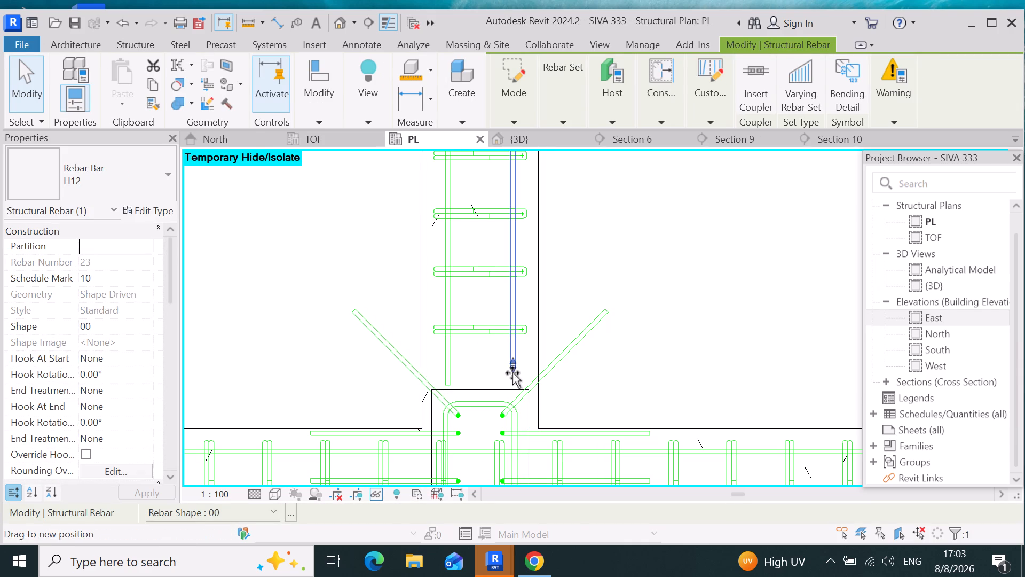
pyautogui.moveTo(512, 373); pyautogui.dragTo(514, 384)
pyautogui.click(514, 384)
# Extend the third beam line's M_T1 stirrup set slightly south to the northern edge of the southernmost column.
pyautogui.click(491, 336)
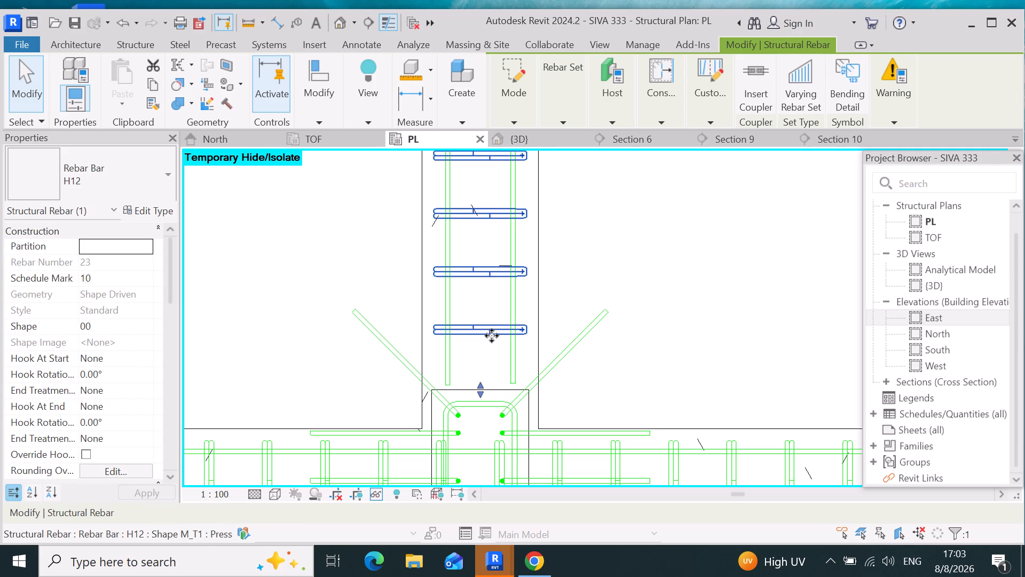
pyautogui.moveTo(480, 387); pyautogui.dragTo(481, 388)
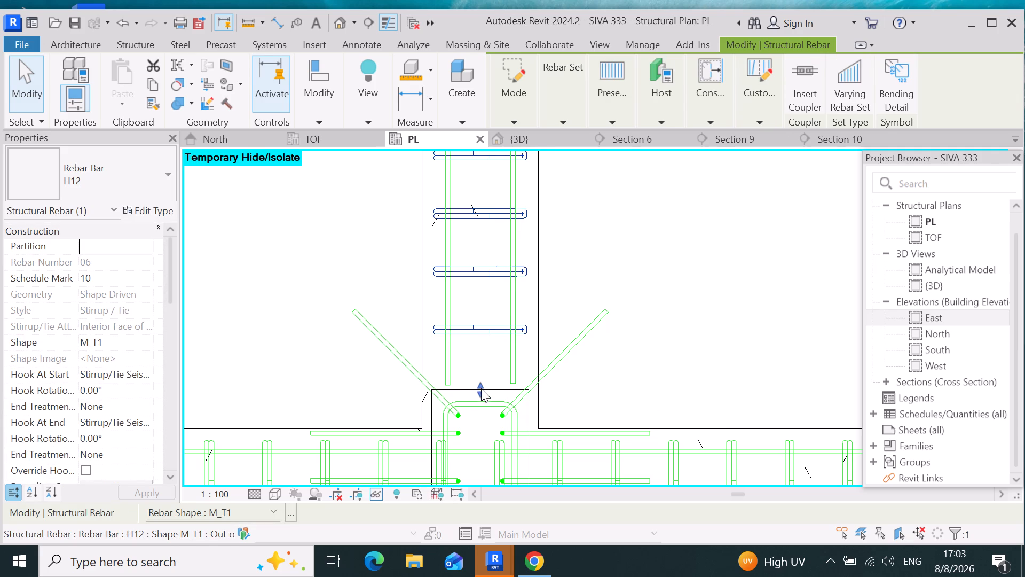
pyautogui.moveTo(481, 388); pyautogui.dragTo(484, 397)
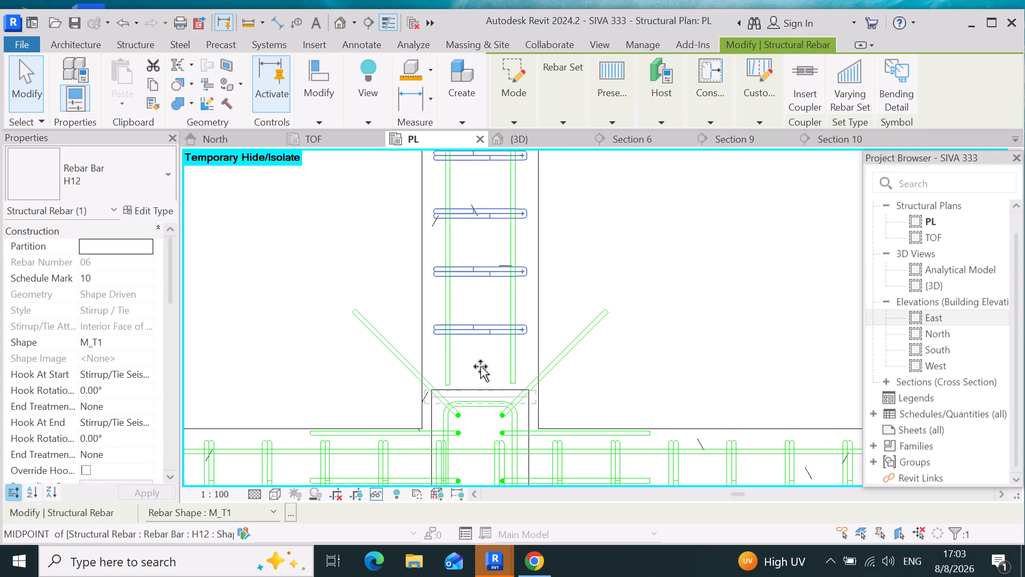
pyautogui.click(480, 364)
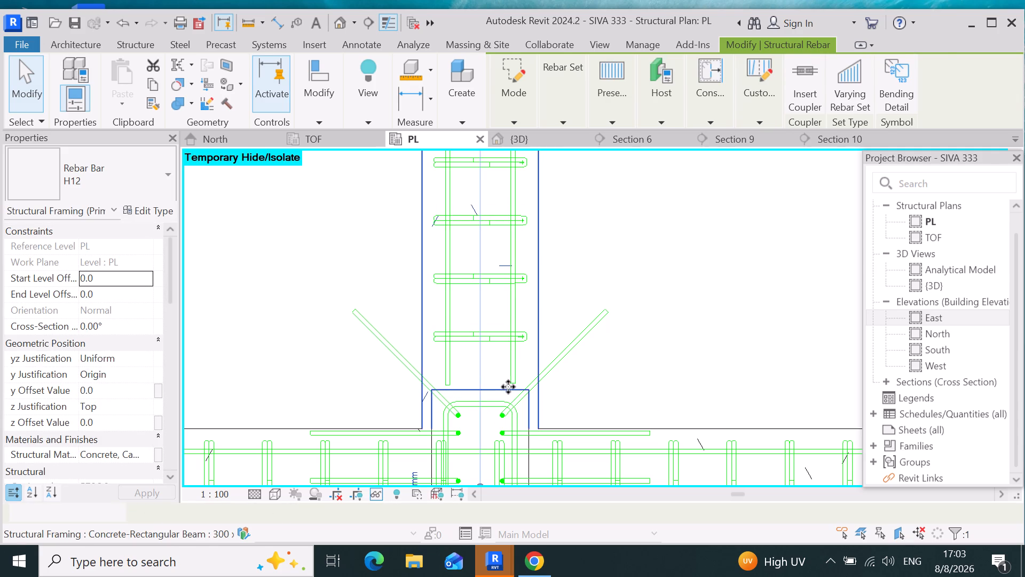
# Exclude the southern end bar from the M_T1 stirrup set in the fourth north-south beam line's first bay.
pyautogui.scroll(-17, 526, 367)
pyautogui.scroll(-9, 481, 331)
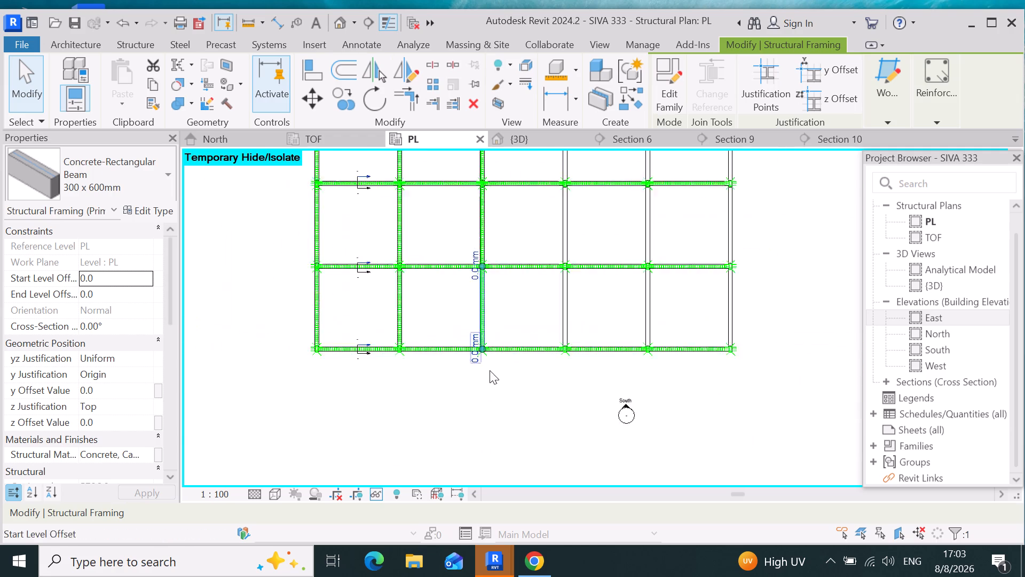
pyautogui.scroll(-1, 490, 370)
pyautogui.scroll(-4, 595, 399)
pyautogui.scroll(5, 579, 286)
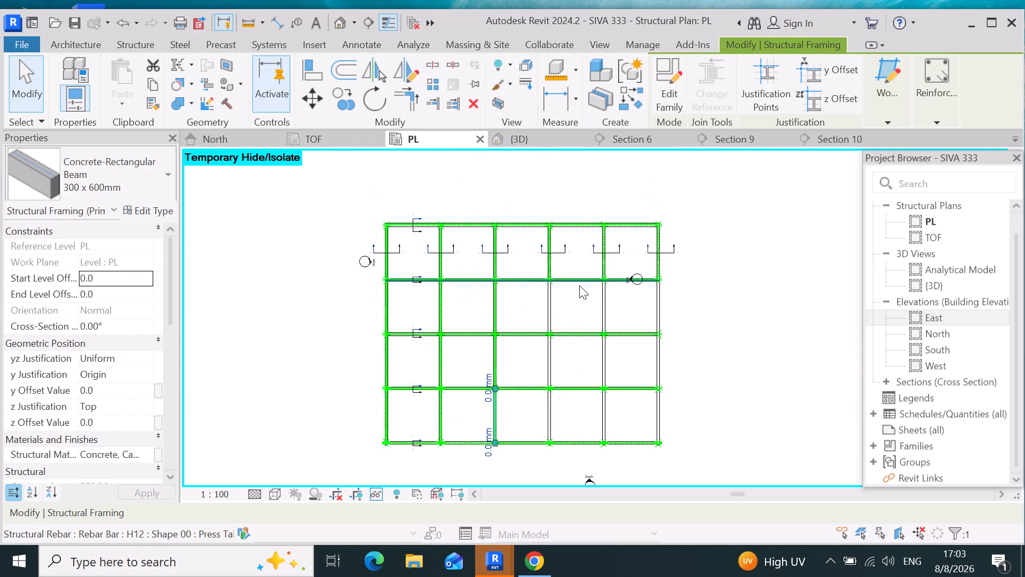
pyautogui.scroll(2, 579, 285)
pyautogui.scroll(9, 549, 239)
pyautogui.scroll(4, 510, 331)
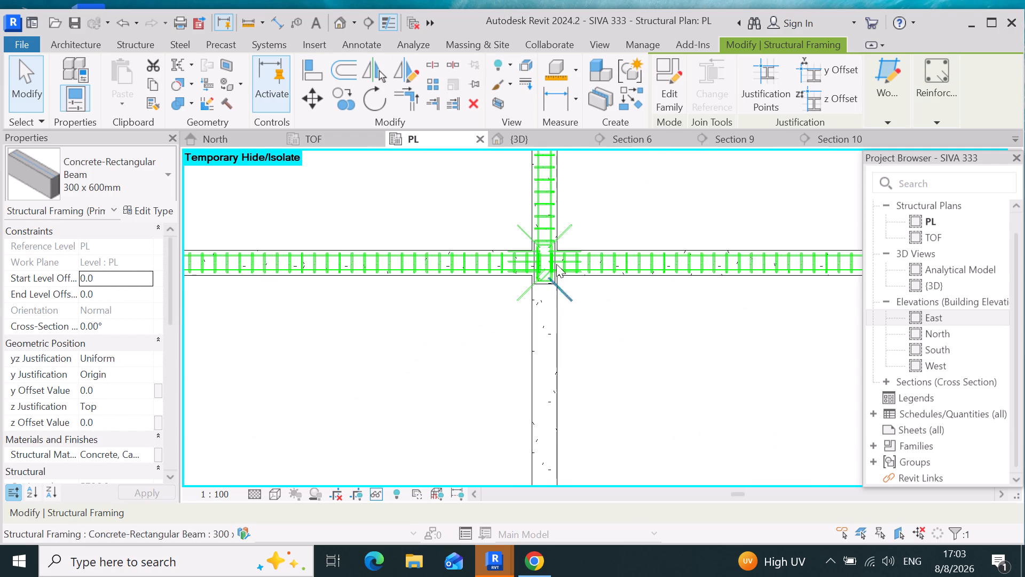
pyautogui.scroll(8, 555, 221)
pyautogui.click(524, 238)
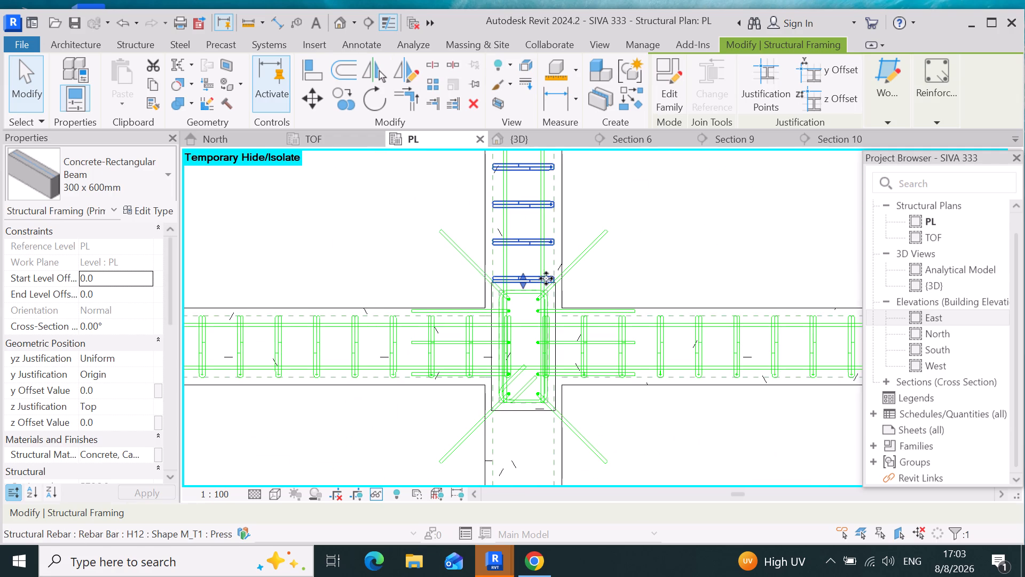
pyautogui.scroll(-13, 533, 271)
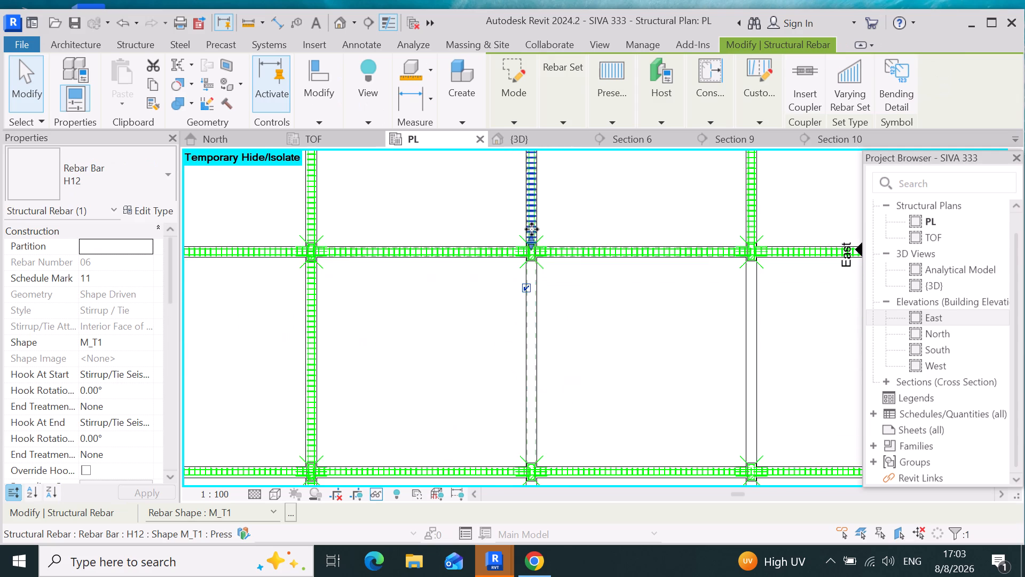
pyautogui.scroll(-11, 532, 229)
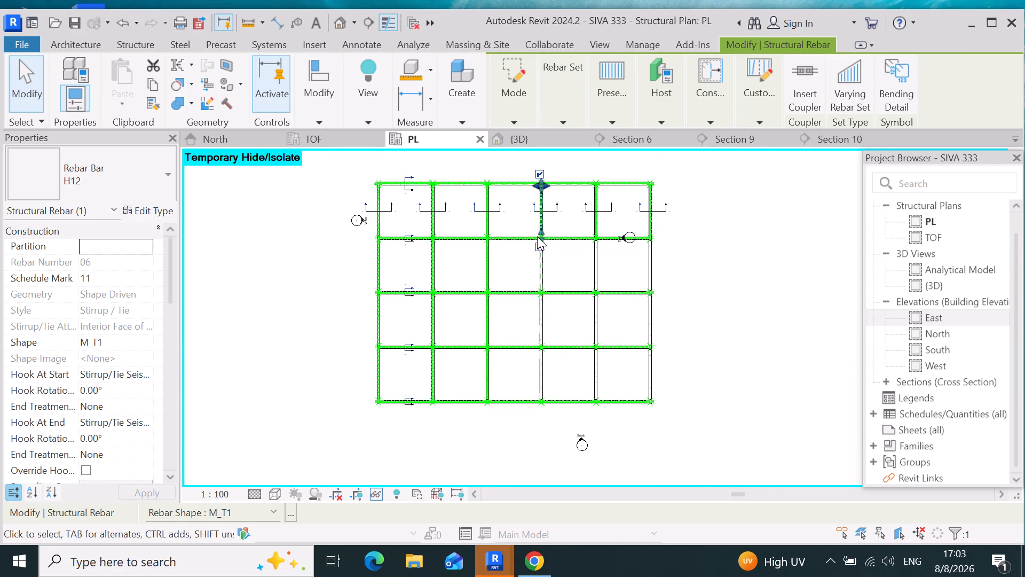
pyautogui.moveTo(539, 239); pyautogui.dragTo(538, 377)
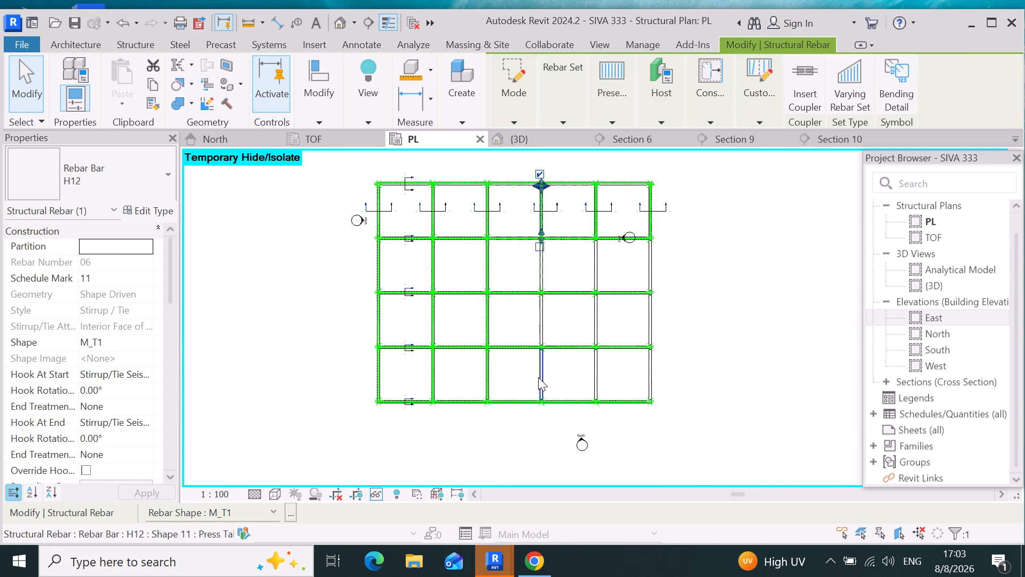
pyautogui.moveTo(538, 377); pyautogui.dragTo(569, 176)
# Extend the fourth beam line's M_T1 stirrup set south through the column at the second east-west beam line.
pyautogui.scroll(4, 535, 269)
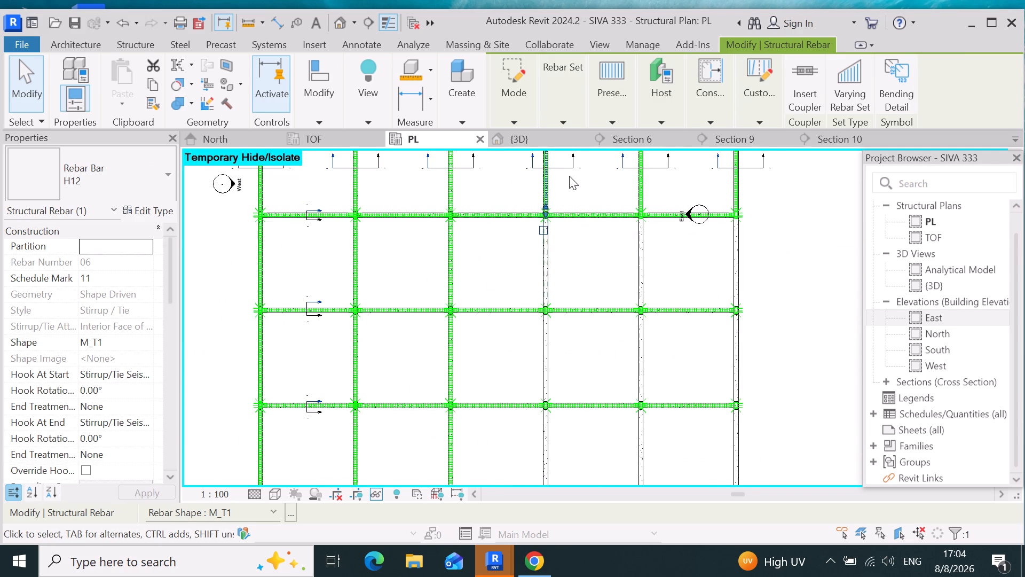
pyautogui.moveTo(569, 176); pyautogui.dragTo(507, 240)
pyautogui.scroll(4, 570, 176)
pyautogui.scroll(14, 556, 219)
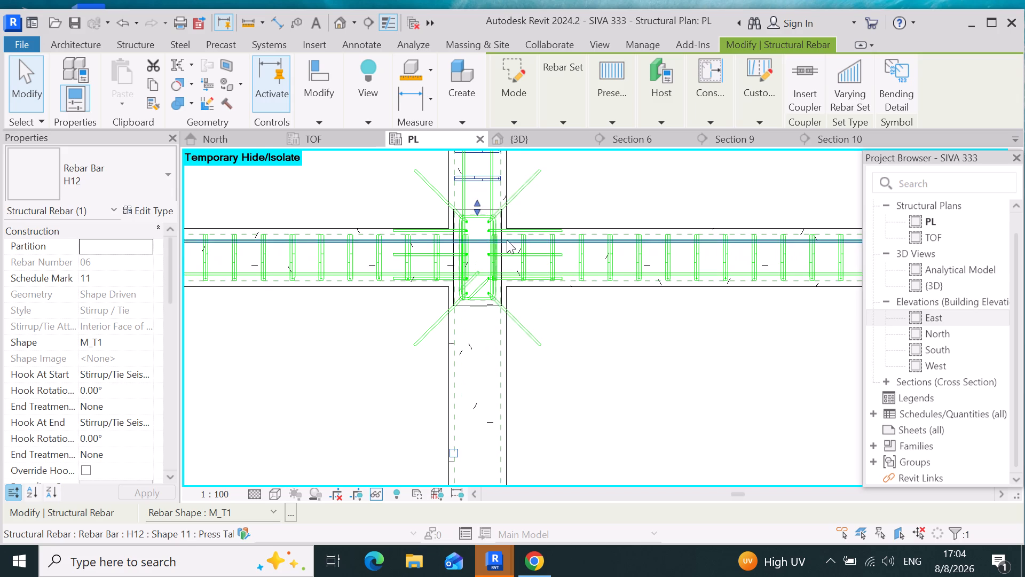
pyautogui.moveTo(507, 240); pyautogui.dragTo(477, 217)
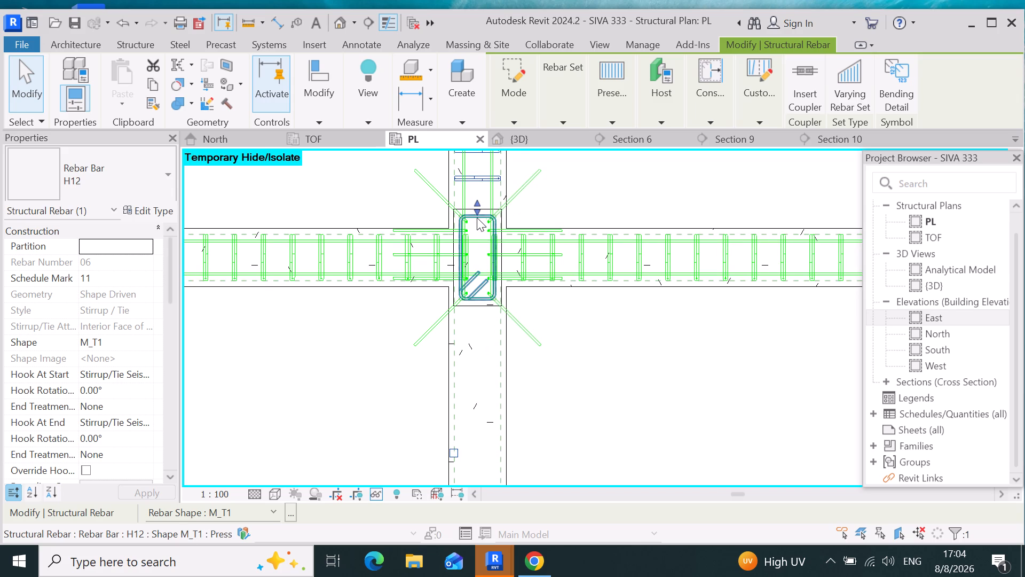
pyautogui.moveTo(477, 217); pyautogui.dragTo(474, 213)
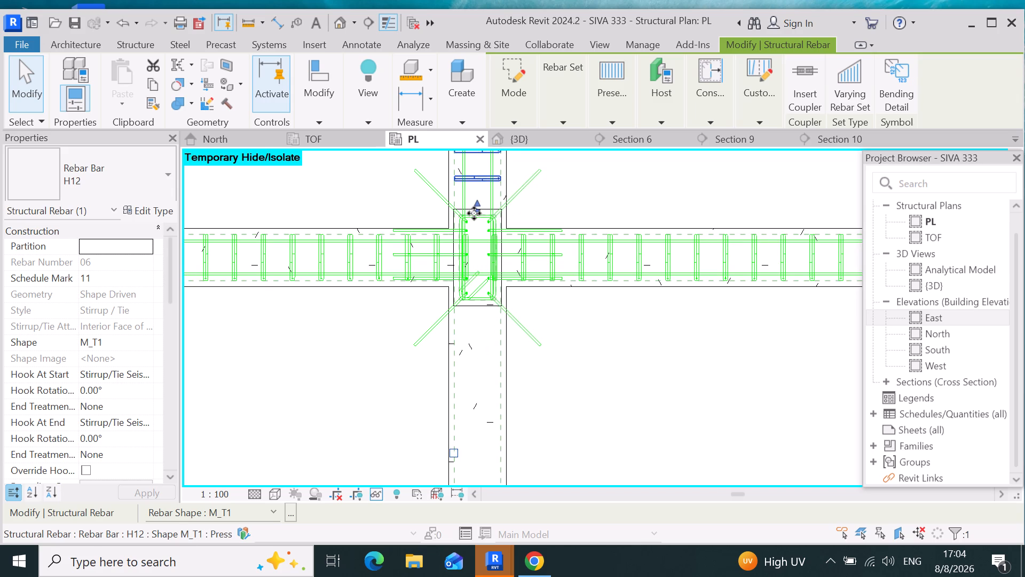
pyautogui.moveTo(474, 213); pyautogui.dragTo(483, 187)
pyautogui.scroll(11, 476, 215)
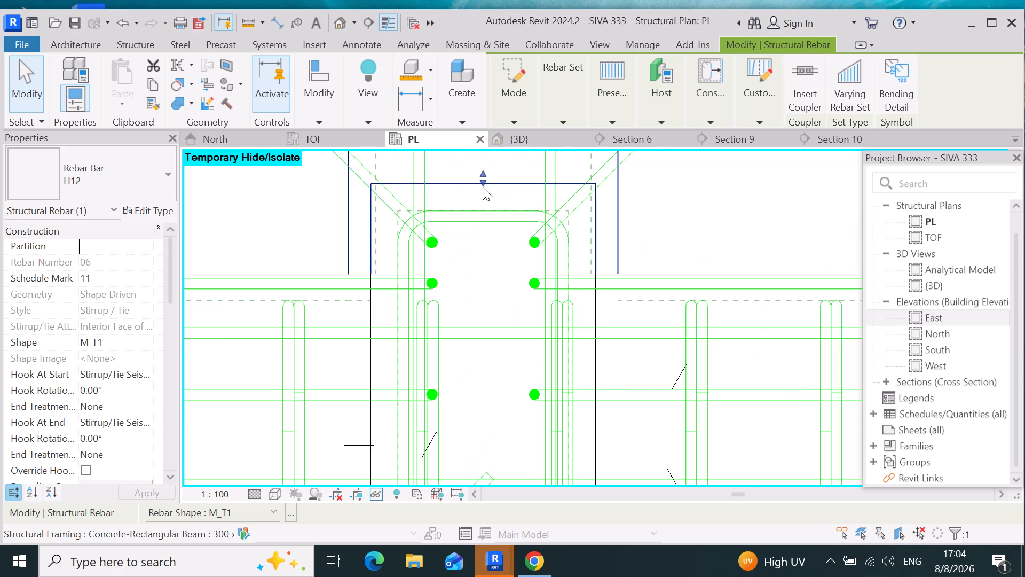
pyautogui.moveTo(483, 187); pyautogui.dragTo(487, 323)
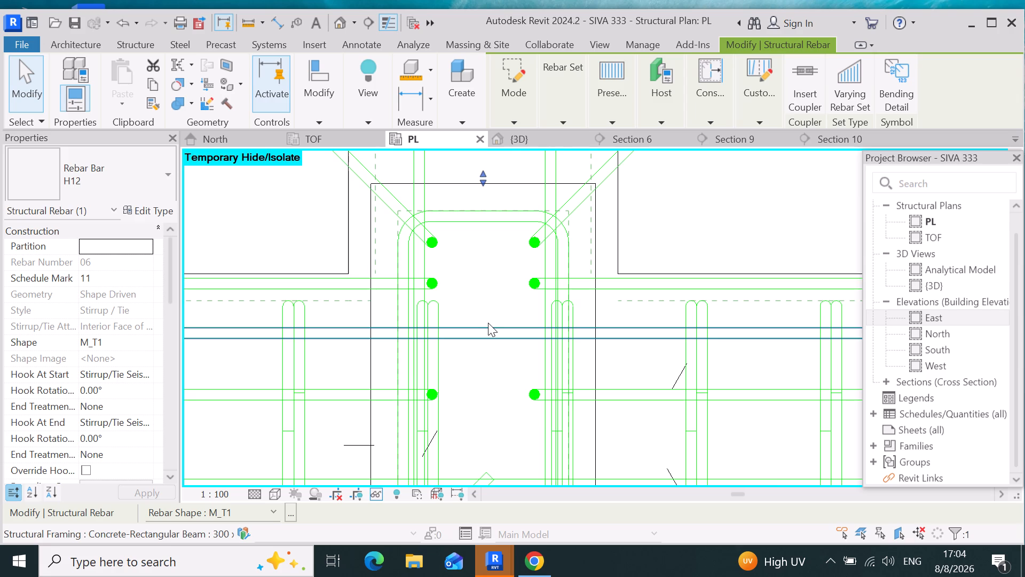
pyautogui.scroll(-6, 489, 322)
pyautogui.moveTo(487, 254); pyautogui.dragTo(487, 256)
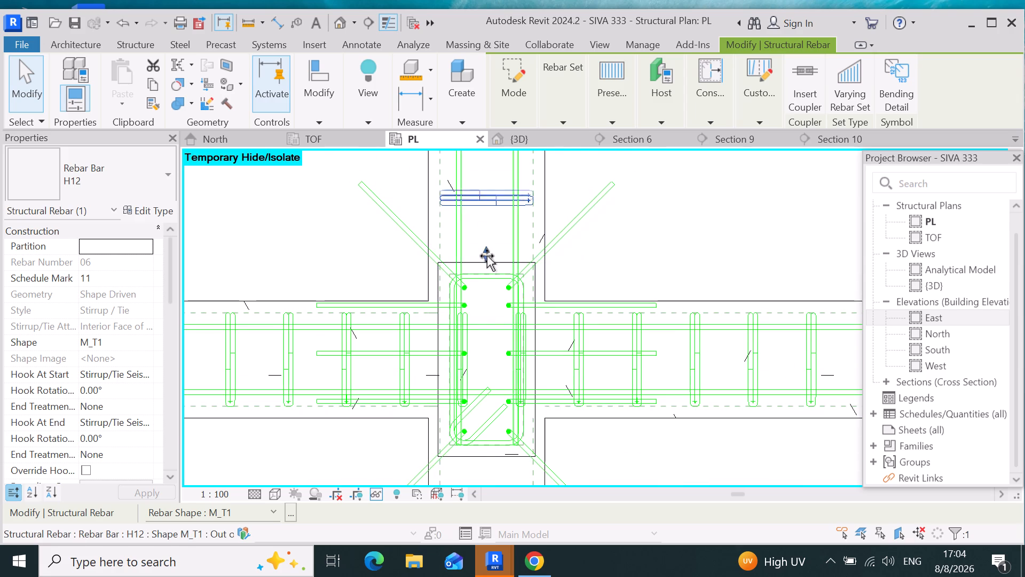
pyautogui.moveTo(487, 256); pyautogui.dragTo(500, 474)
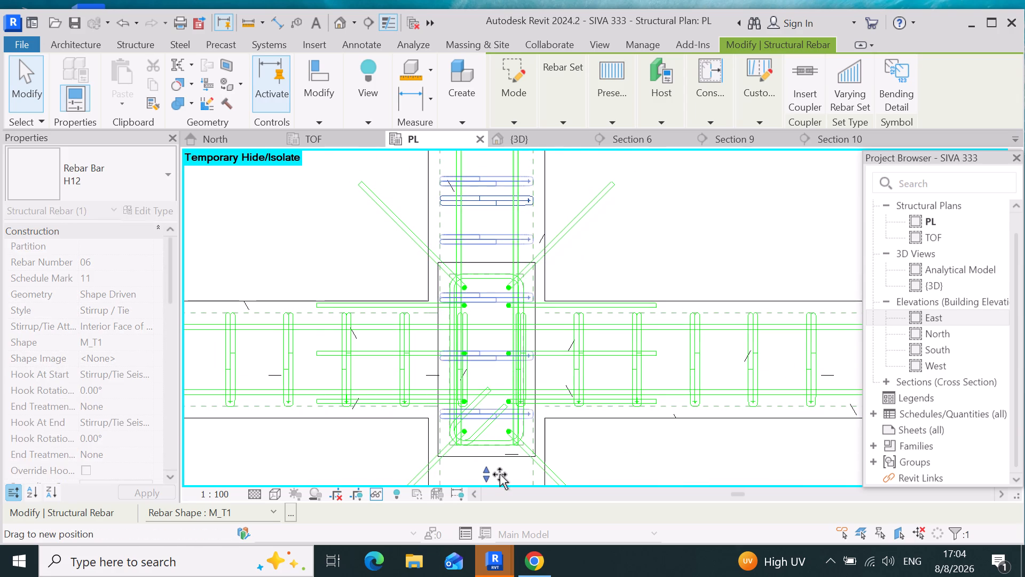
pyautogui.moveTo(500, 474); pyautogui.dragTo(499, 474)
# Extend the fourth beam line's M_T1 stirrup set through the second bay to the third east-west beam line.
pyautogui.scroll(-12, 521, 344)
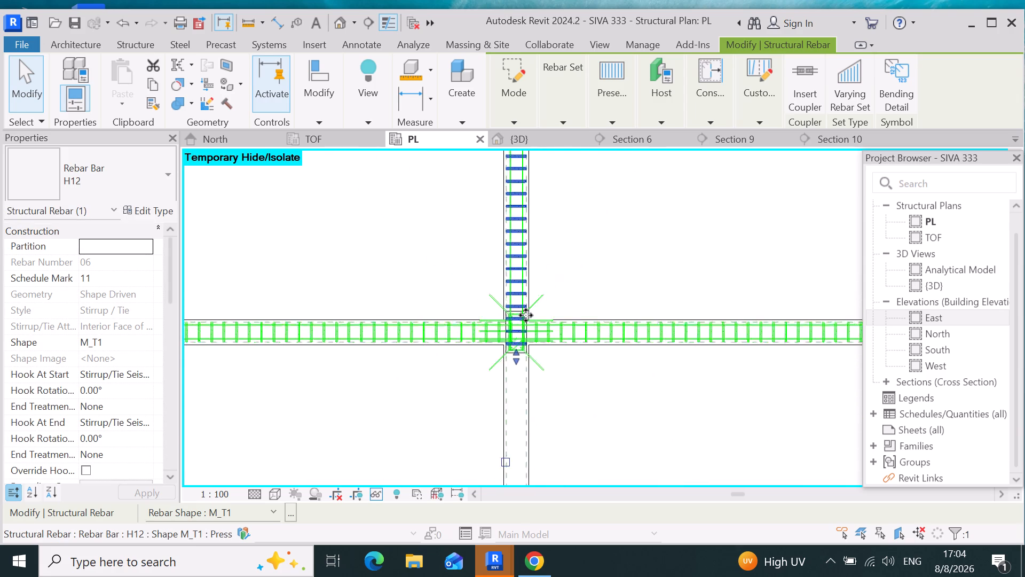
pyautogui.scroll(-14, 526, 315)
pyautogui.scroll(9, 517, 369)
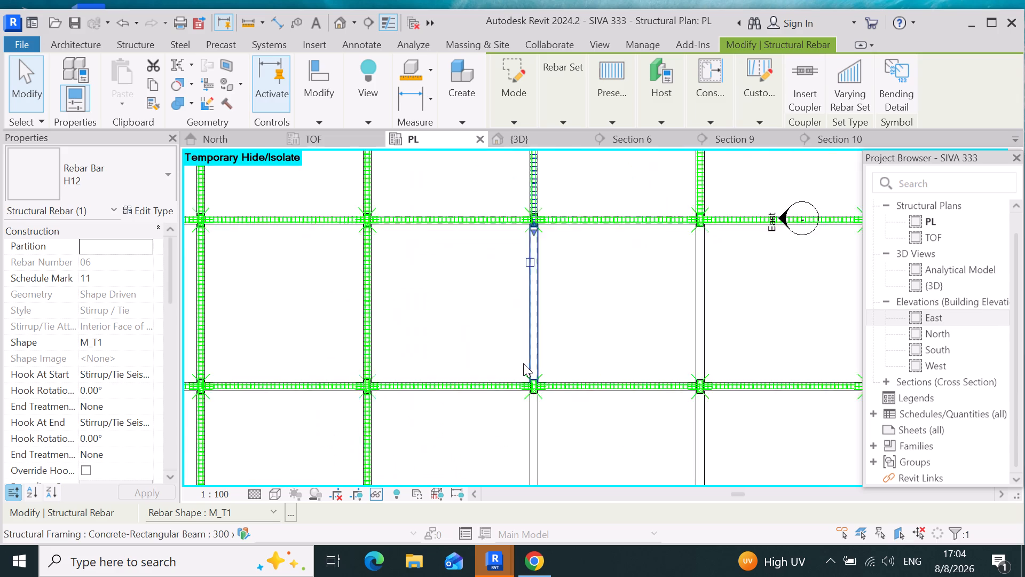
pyautogui.moveTo(537, 186); pyautogui.dragTo(535, 437)
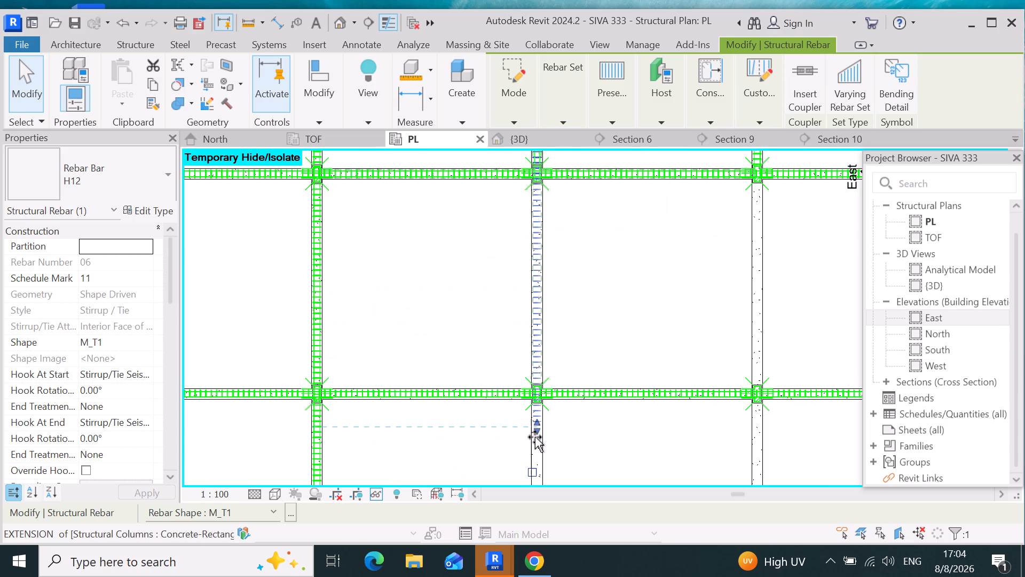
pyautogui.moveTo(535, 437); pyautogui.dragTo(547, 402)
# Extend the fourth beam line's M_T1 stirrup set through the remaining bays to just north of the southernmost column.
pyautogui.scroll(-5, 547, 403)
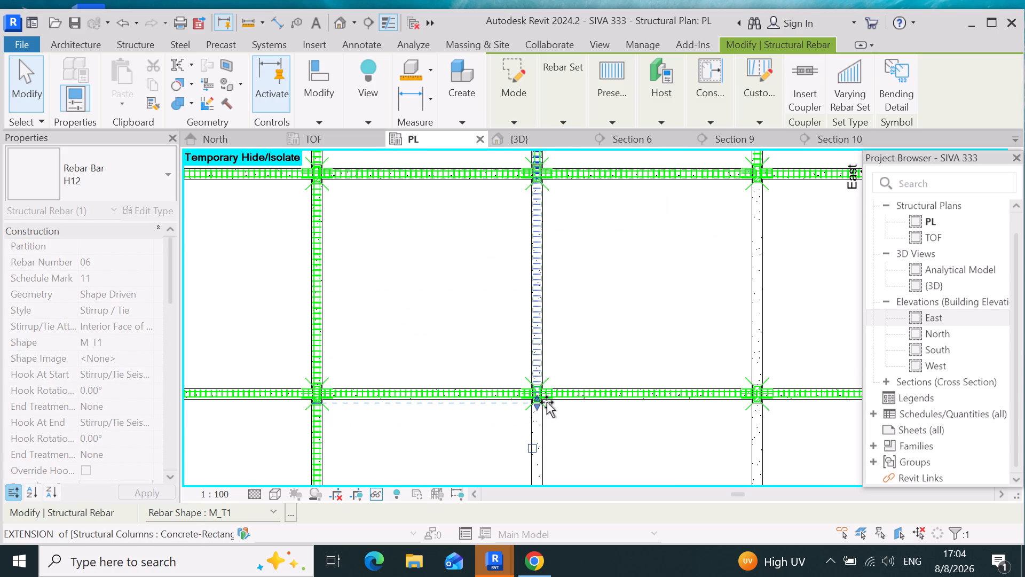
pyautogui.moveTo(547, 402); pyautogui.dragTo(546, 435)
pyautogui.scroll(-5, 547, 402)
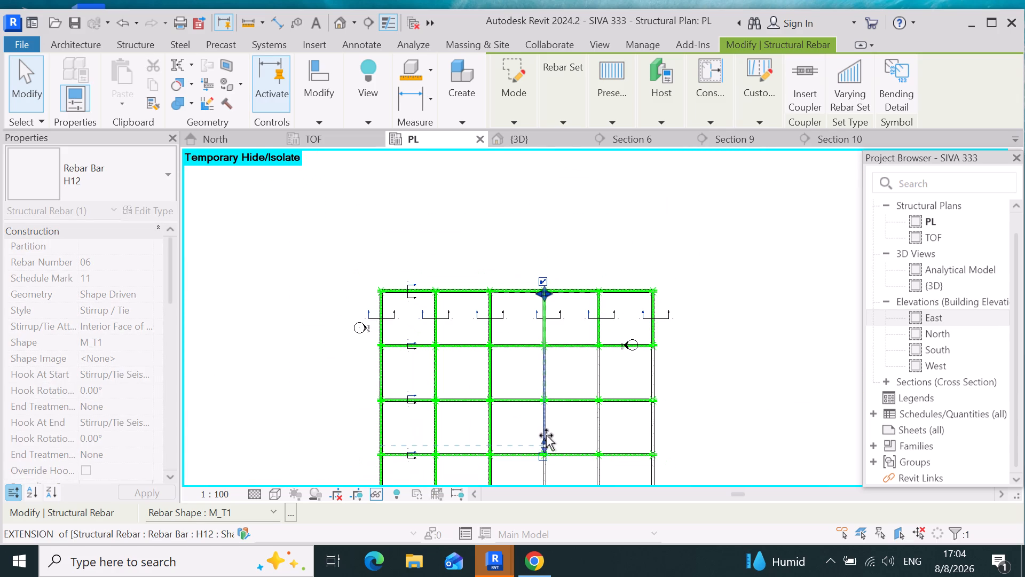
pyautogui.moveTo(546, 435); pyautogui.dragTo(550, 467)
pyautogui.scroll(-5, 547, 431)
pyautogui.scroll(1, 547, 428)
pyautogui.scroll(-2, 547, 426)
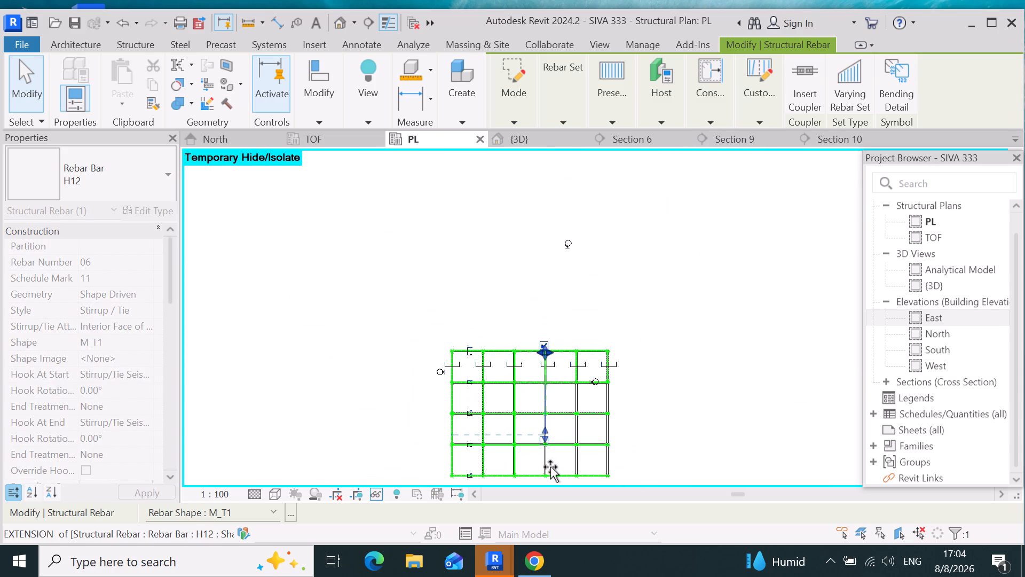
pyautogui.moveTo(550, 467); pyautogui.dragTo(549, 467)
pyautogui.scroll(13, 546, 472)
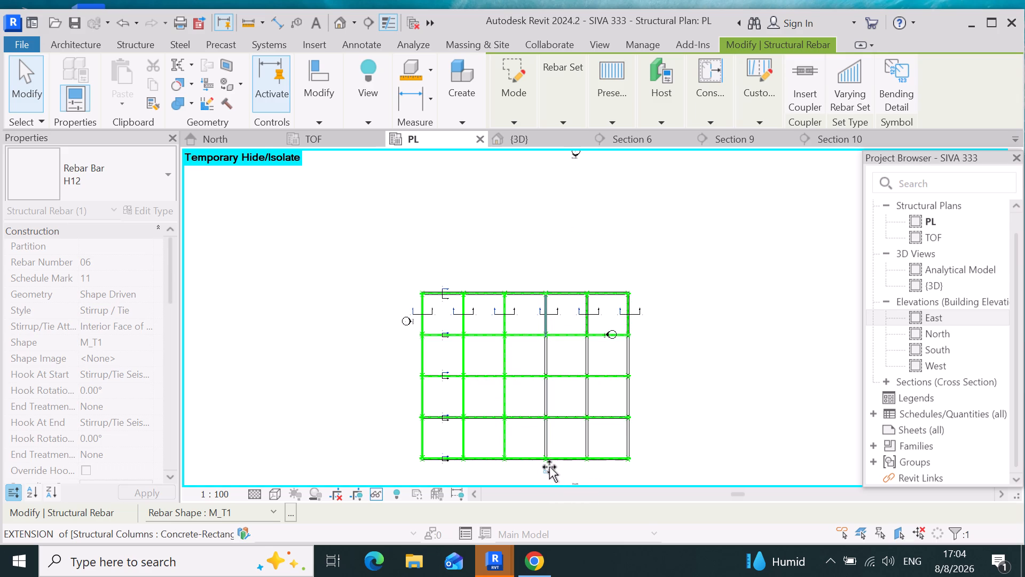
pyautogui.scroll(2, 549, 467)
pyautogui.moveTo(549, 467); pyautogui.dragTo(543, 445)
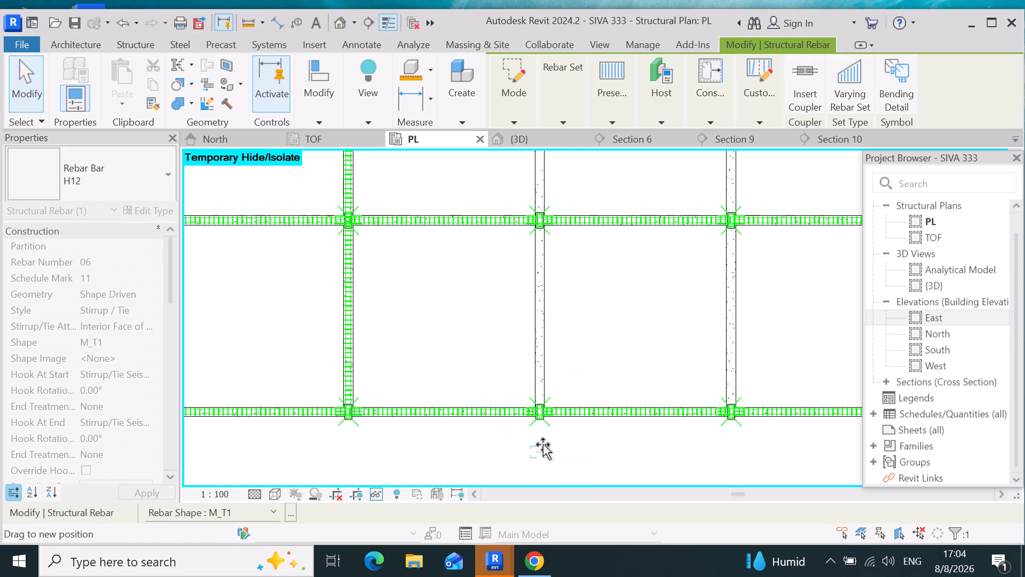
pyautogui.moveTo(543, 445); pyautogui.dragTo(537, 395)
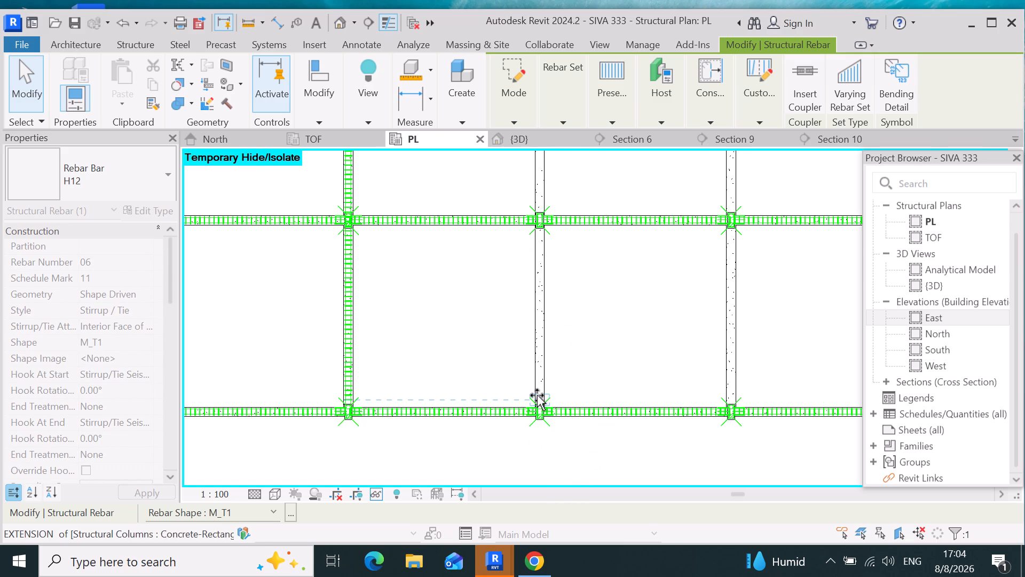
pyautogui.moveTo(537, 395); pyautogui.dragTo(538, 407)
pyautogui.scroll(7, 537, 395)
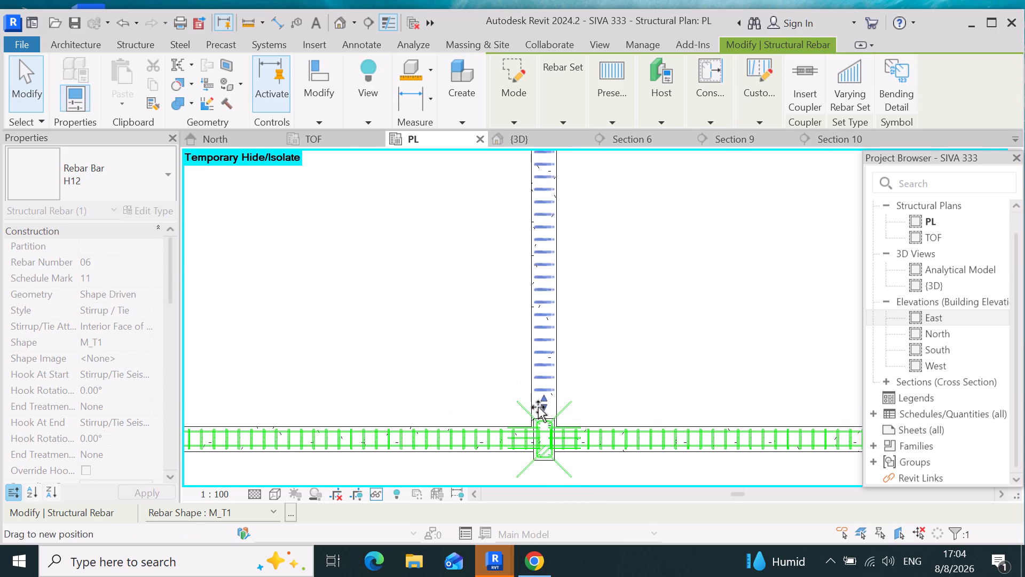
pyautogui.moveTo(538, 407); pyautogui.dragTo(539, 408)
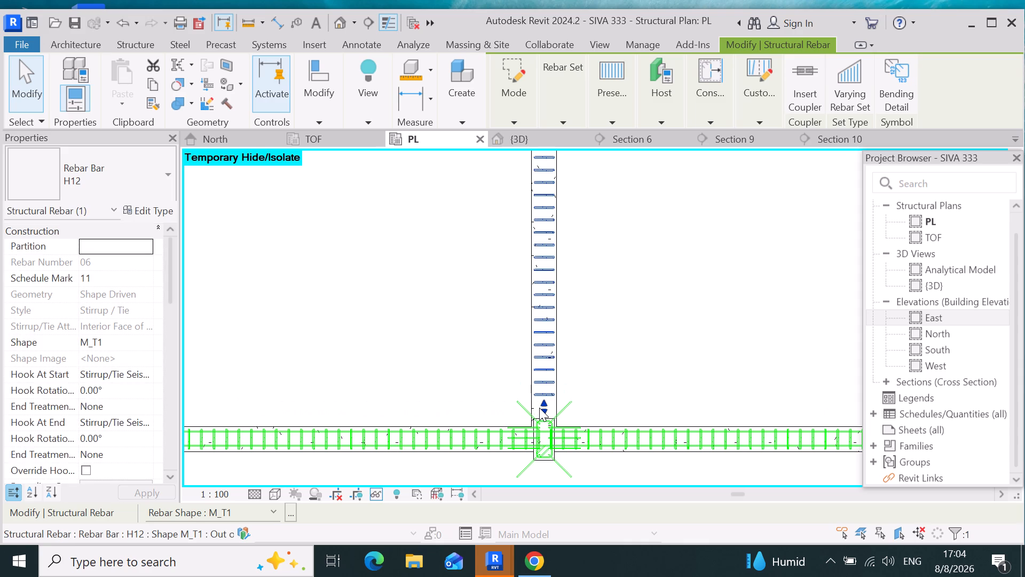
# Extend the fourth beam line's M_T1 stirrup set slightly farther south to meet the northern edge of the southernmost column.
pyautogui.scroll(4, 558, 458)
pyautogui.scroll(7, 551, 406)
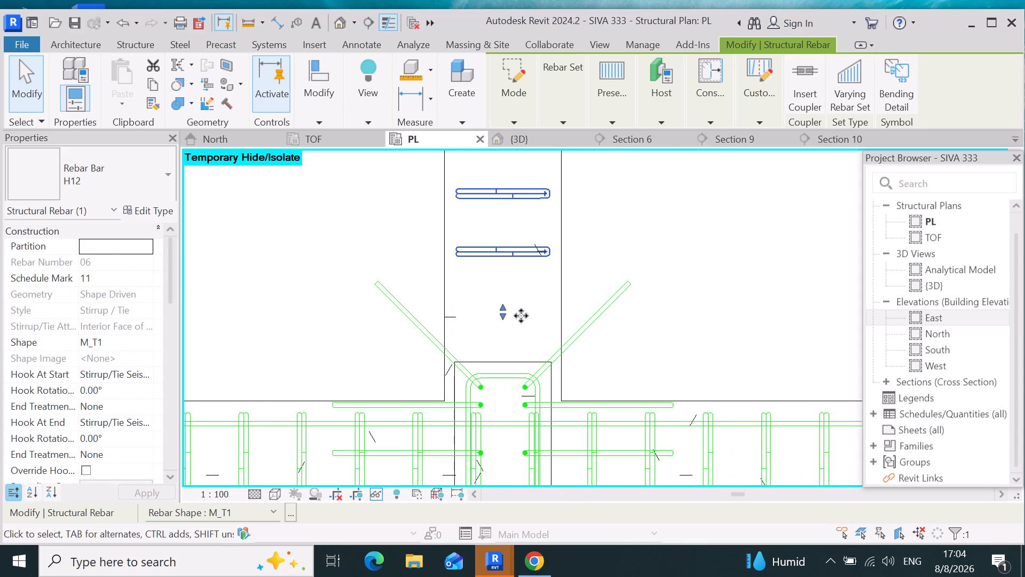
pyautogui.moveTo(501, 317); pyautogui.dragTo(500, 352)
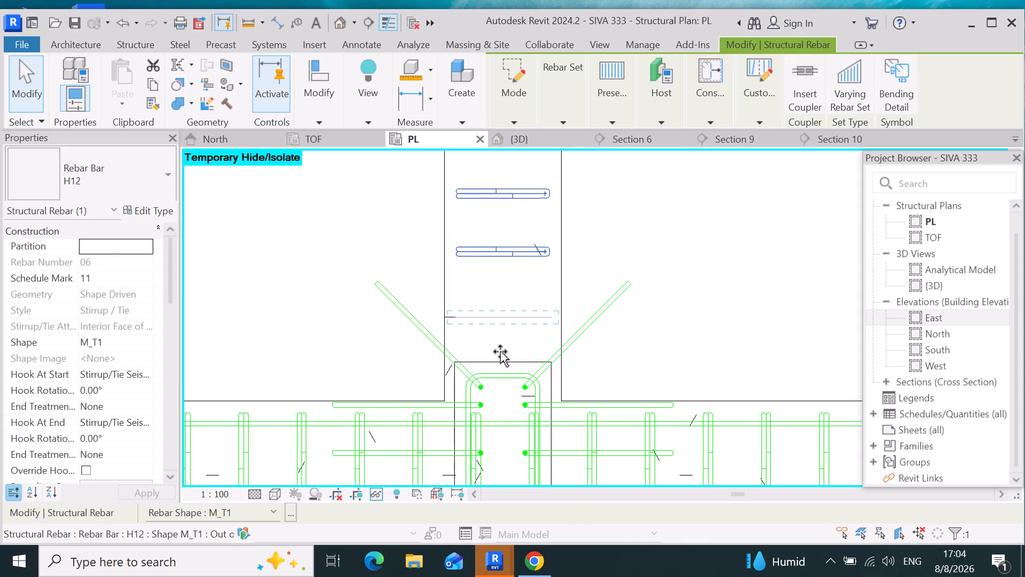
pyautogui.moveTo(500, 352); pyautogui.dragTo(499, 367)
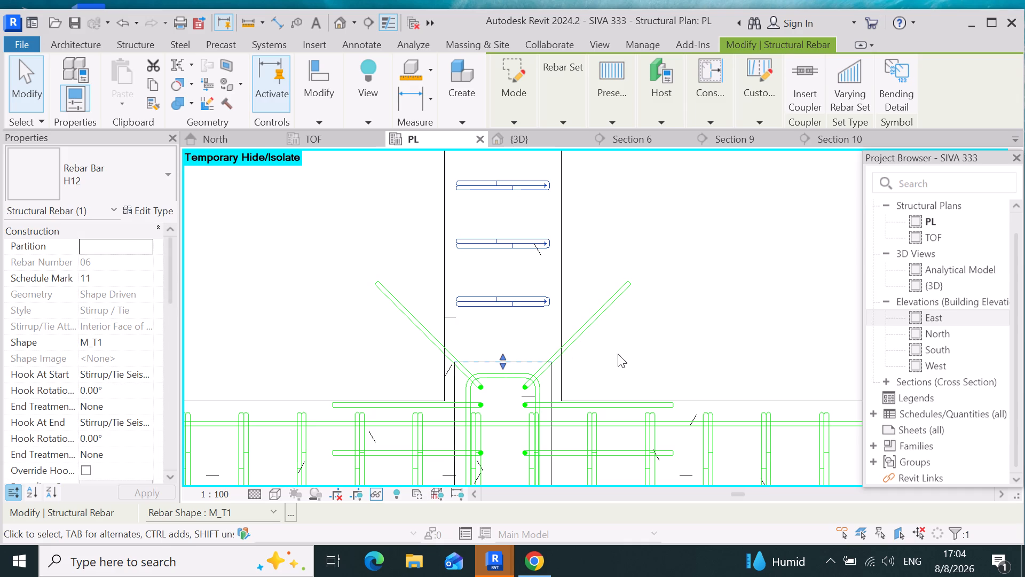
pyautogui.click(634, 324)
pyautogui.scroll(4, 453, 305)
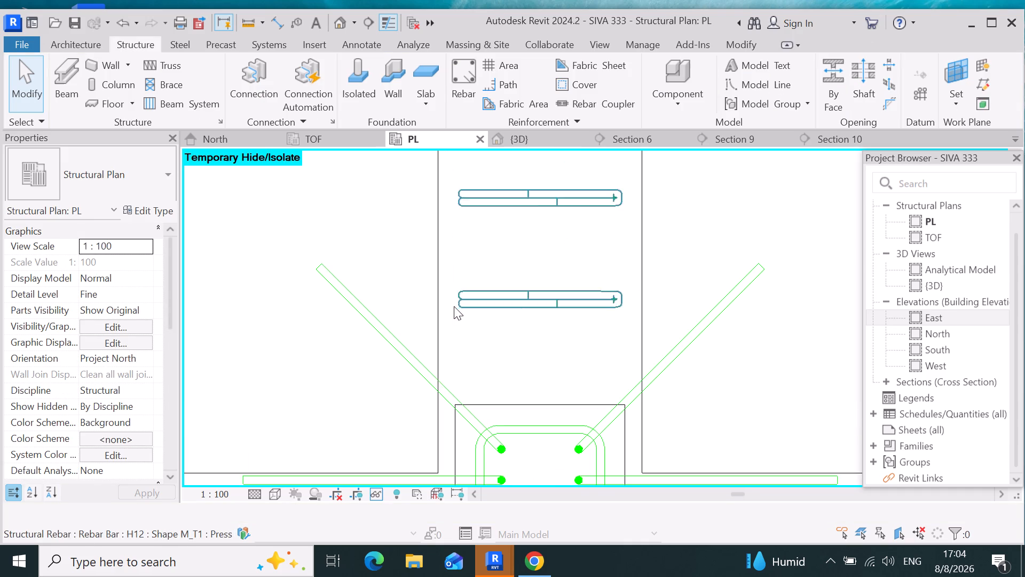
# Shorten the fourth beam line's M_T1 stirrup set slightly so it ends just short of the southernmost column's northern edge.
pyautogui.click(557, 294)
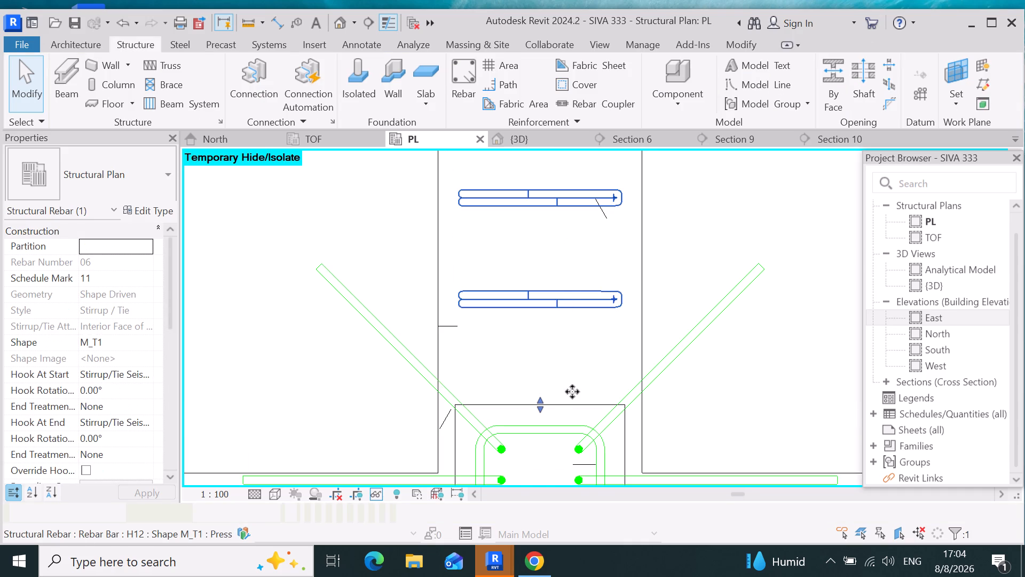
pyautogui.moveTo(541, 402); pyautogui.dragTo(541, 362)
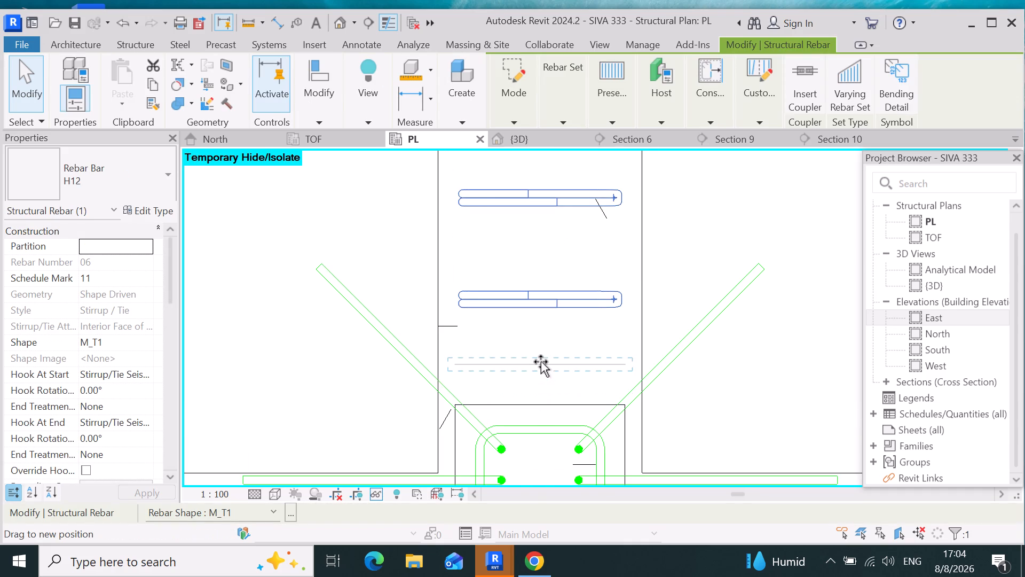
pyautogui.moveTo(541, 362); pyautogui.dragTo(544, 373)
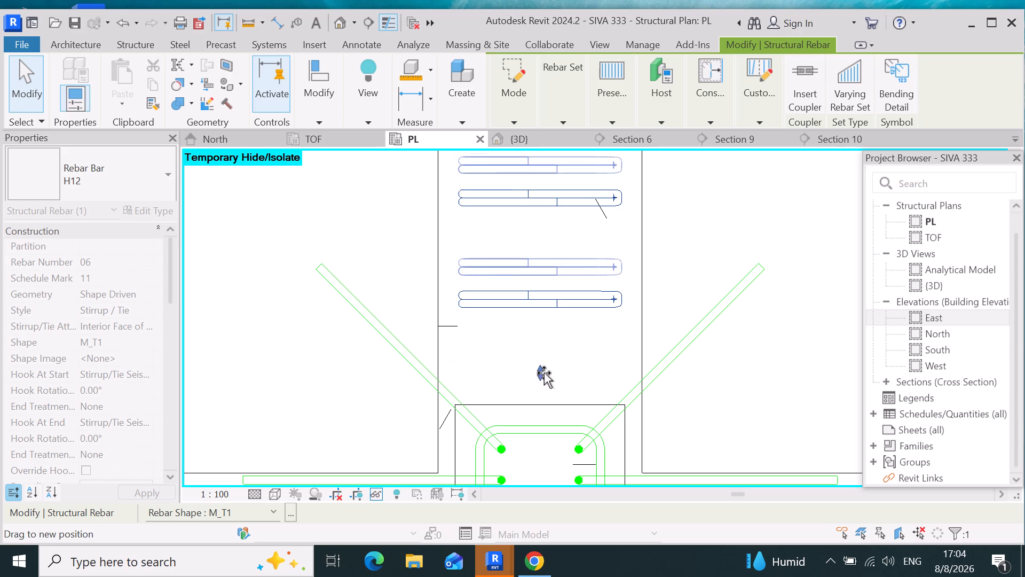
pyautogui.moveTo(544, 373); pyautogui.dragTo(544, 379)
pyautogui.click(544, 379)
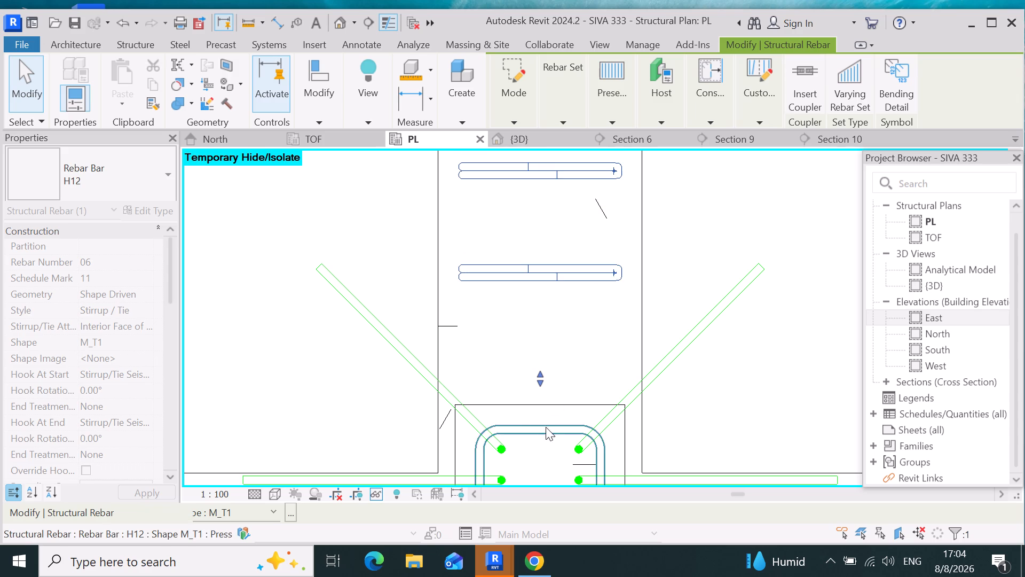
# Extend the fourth beam line's eastern H12 straight bar from the first bay south to just north of the southernmost column.
pyautogui.scroll(-10, 498, 422)
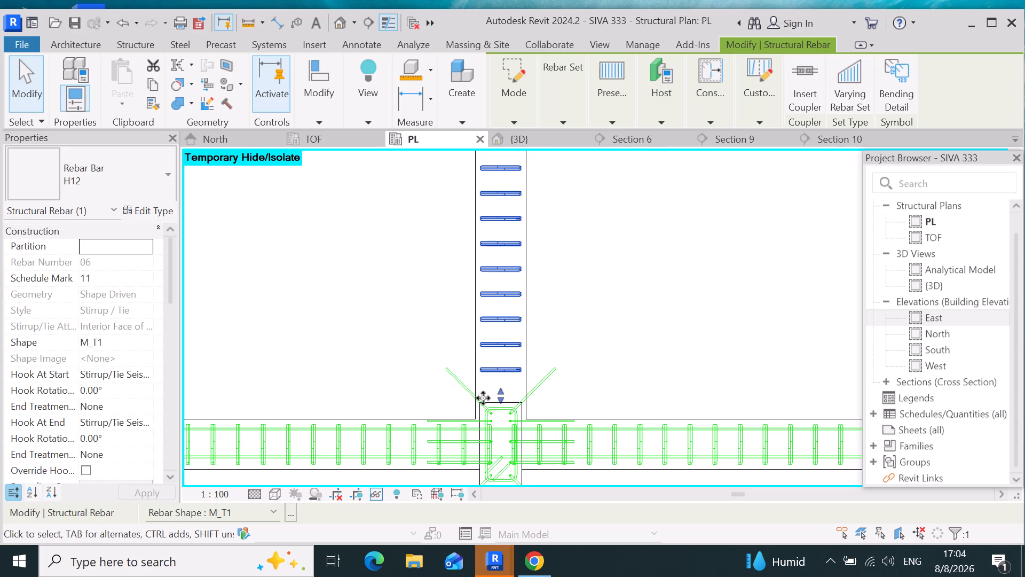
pyautogui.scroll(-17, 488, 400)
pyautogui.scroll(-5, 490, 403)
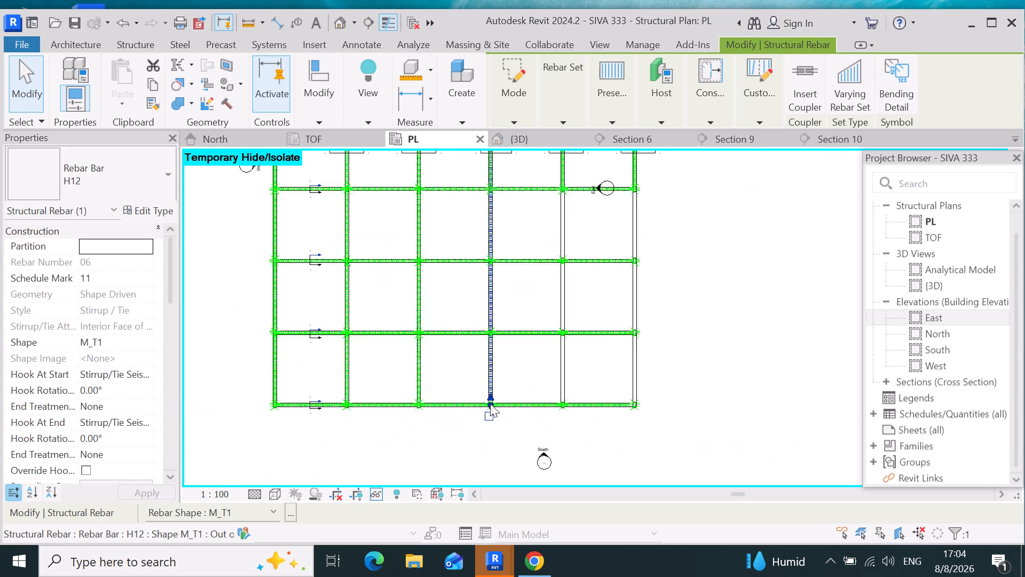
pyautogui.scroll(15, 507, 224)
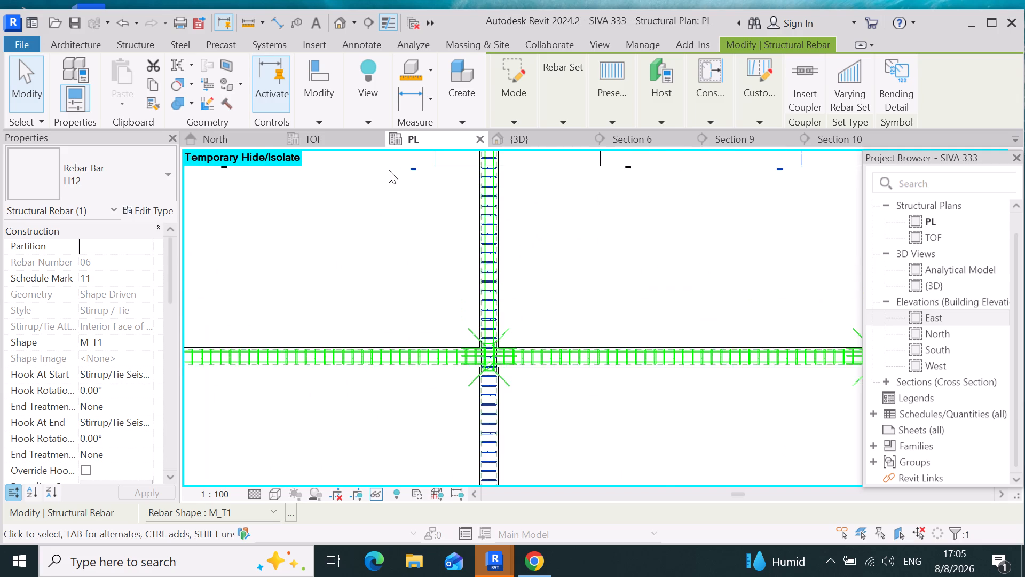
pyautogui.scroll(9, 389, 170)
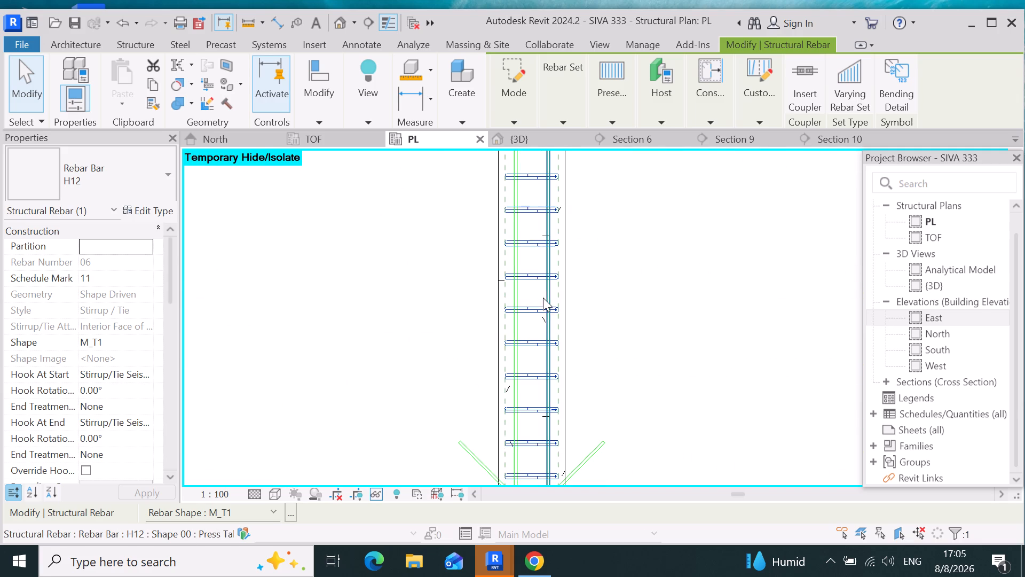
pyautogui.click(548, 295)
pyautogui.scroll(-10, 528, 262)
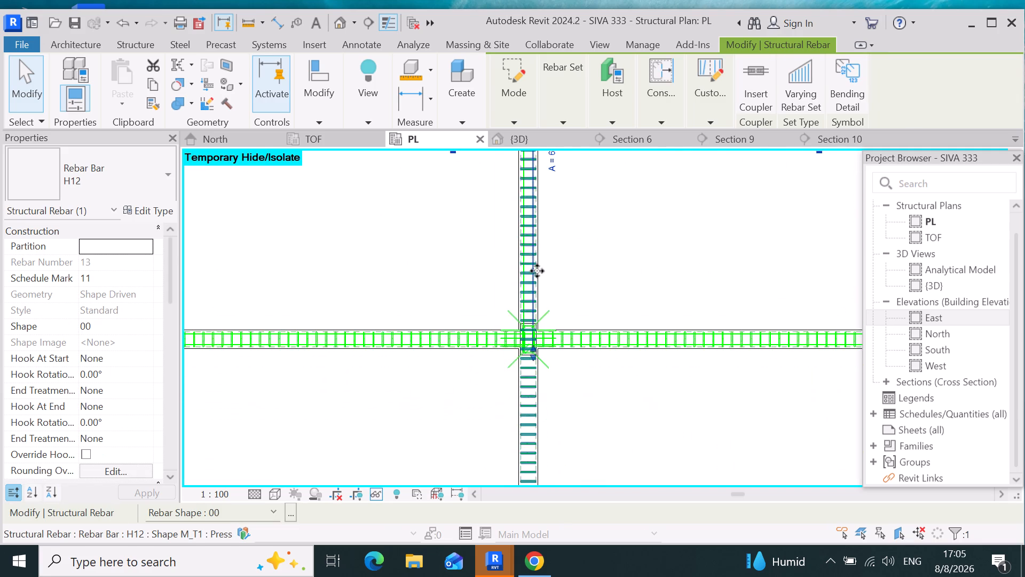
pyautogui.scroll(-13, 504, 278)
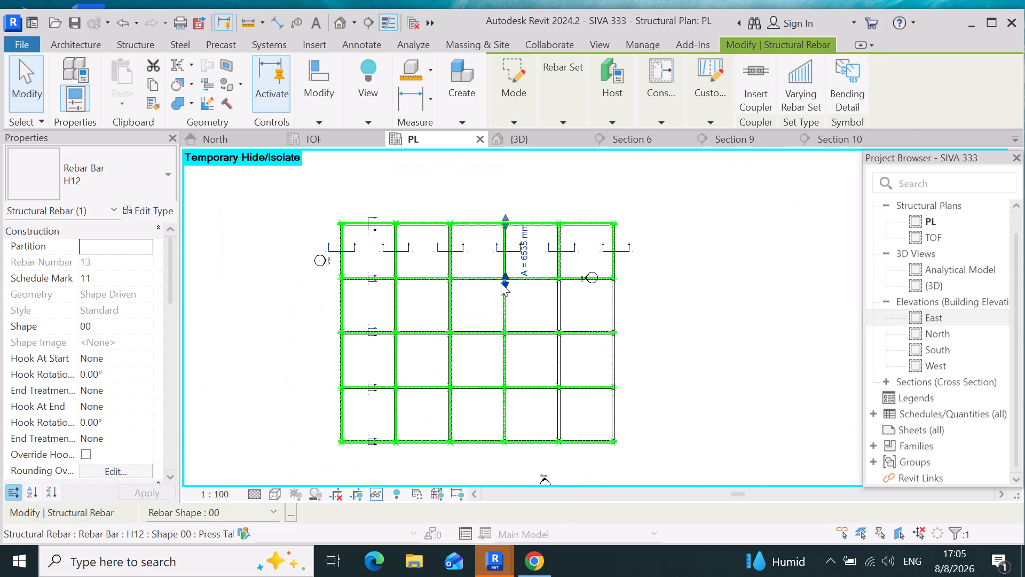
pyautogui.moveTo(502, 279); pyautogui.dragTo(517, 438)
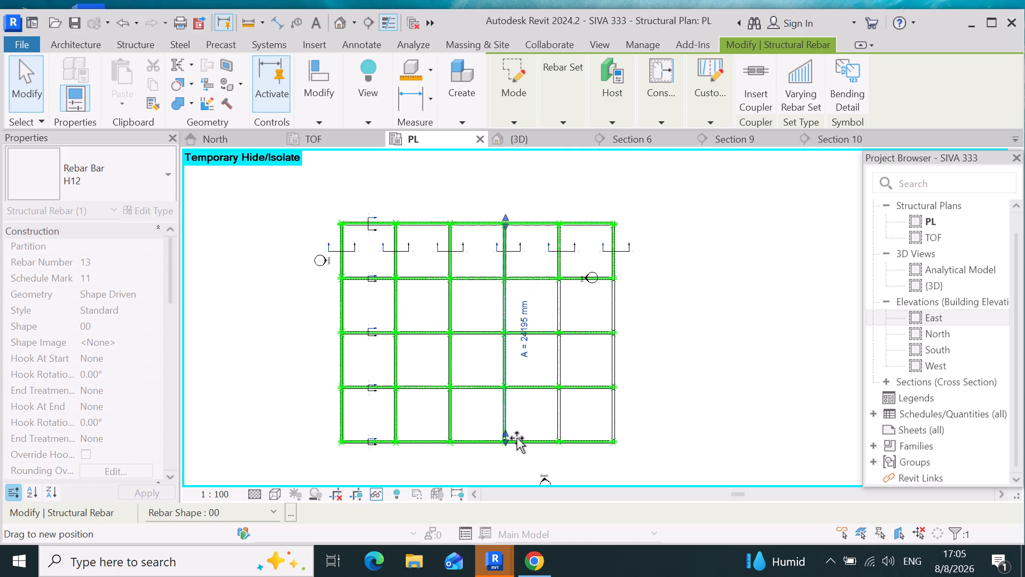
pyautogui.moveTo(517, 438); pyautogui.dragTo(514, 444)
pyautogui.scroll(19, 517, 438)
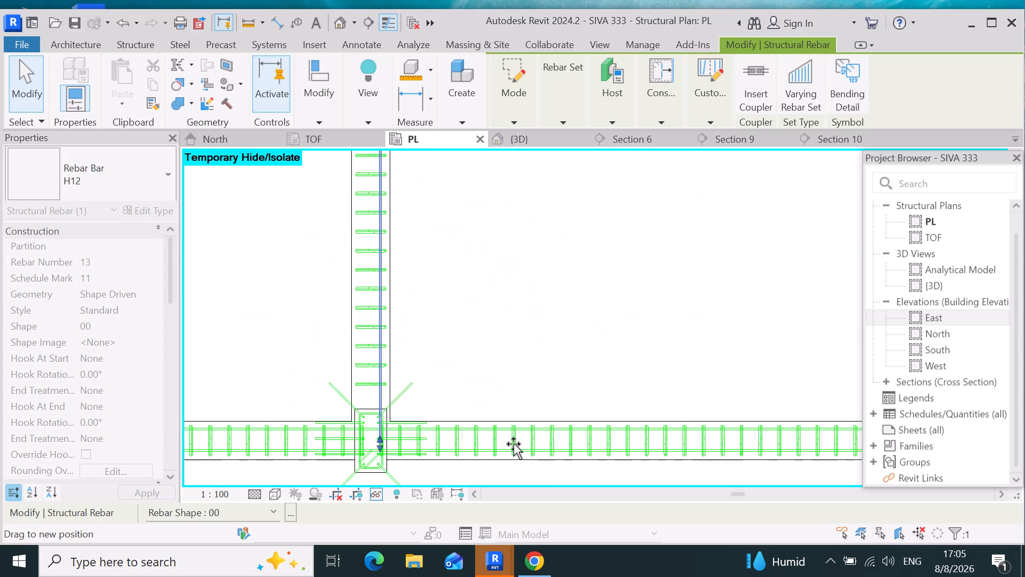
pyautogui.moveTo(514, 444); pyautogui.dragTo(402, 397)
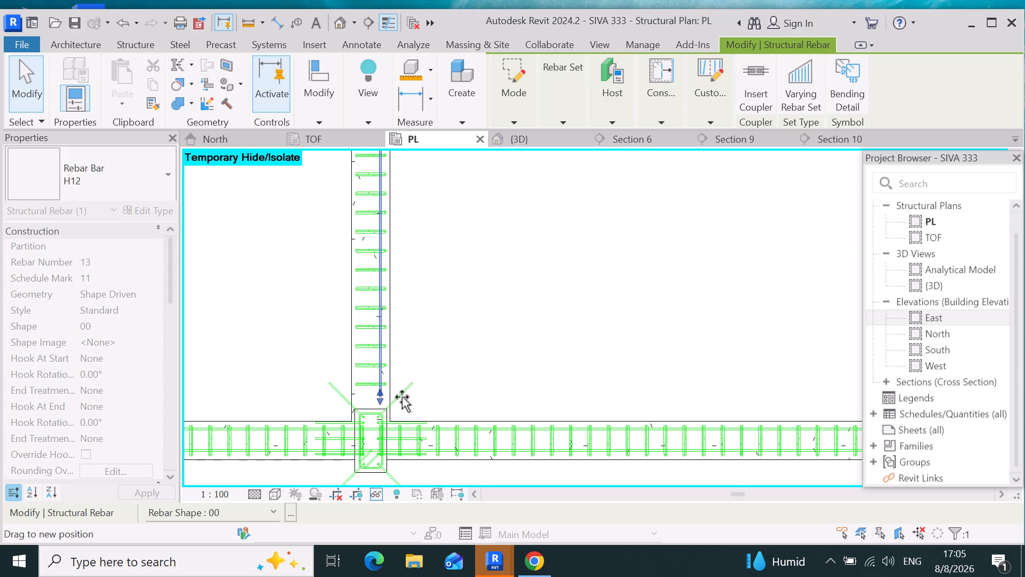
pyautogui.moveTo(402, 397); pyautogui.dragTo(401, 406)
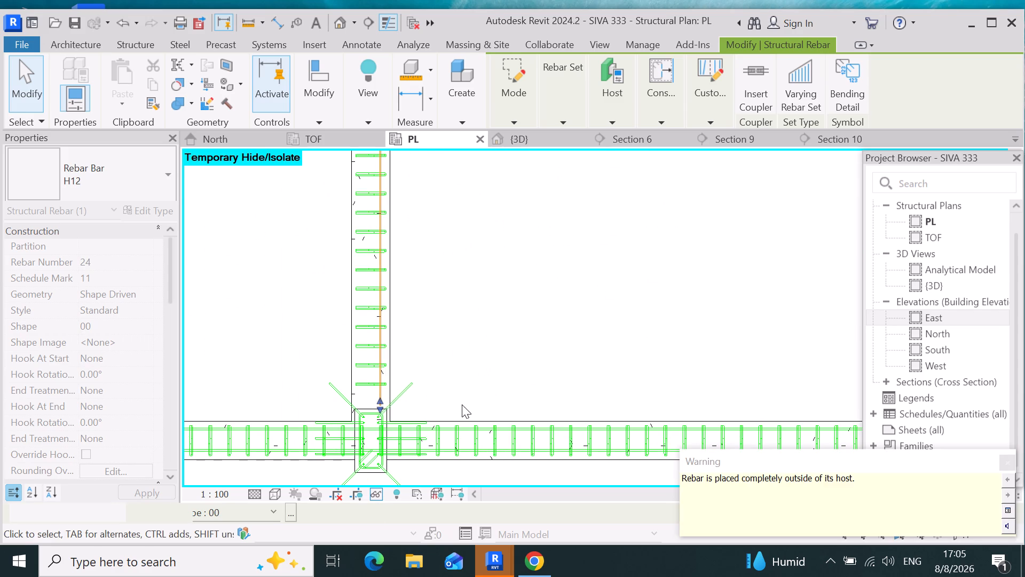
pyautogui.click(503, 348)
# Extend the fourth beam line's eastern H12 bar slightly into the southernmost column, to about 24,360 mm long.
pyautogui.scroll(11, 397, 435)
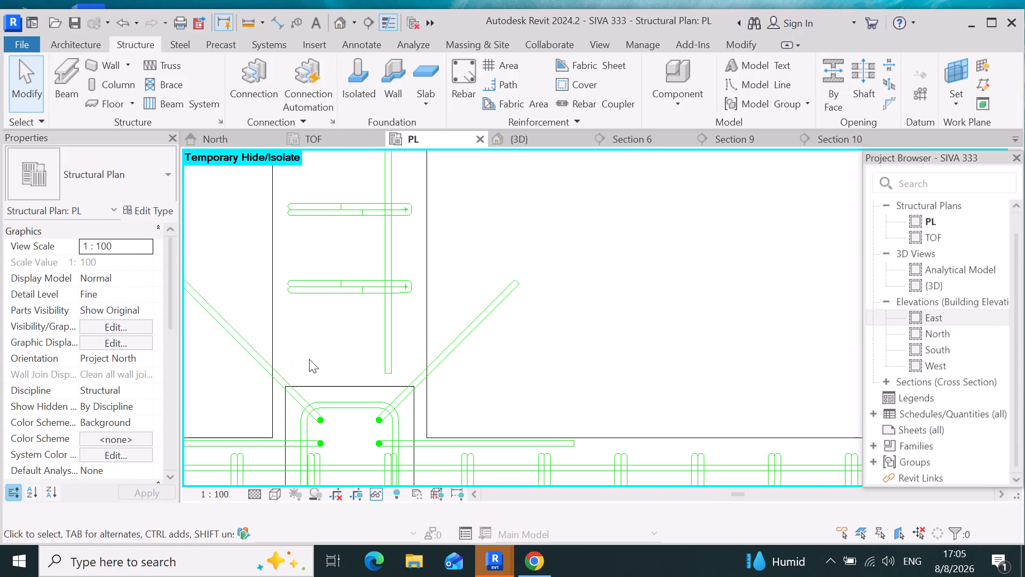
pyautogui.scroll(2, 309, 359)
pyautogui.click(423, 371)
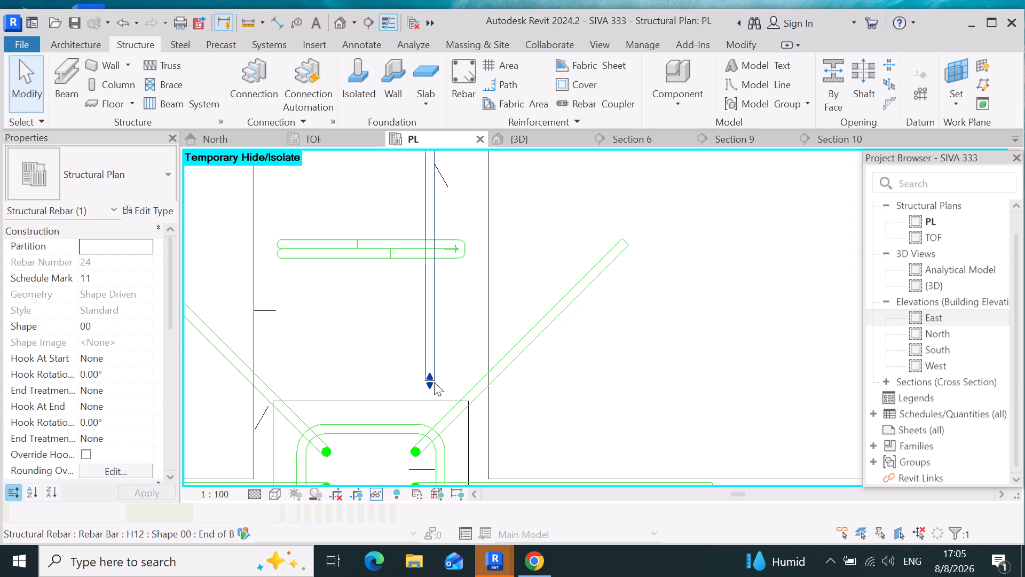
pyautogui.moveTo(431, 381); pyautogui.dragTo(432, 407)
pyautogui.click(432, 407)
# Extend the fourth beam line's western H12 straight bar from the first bay south to the southernmost column.
pyautogui.scroll(-4, 601, 380)
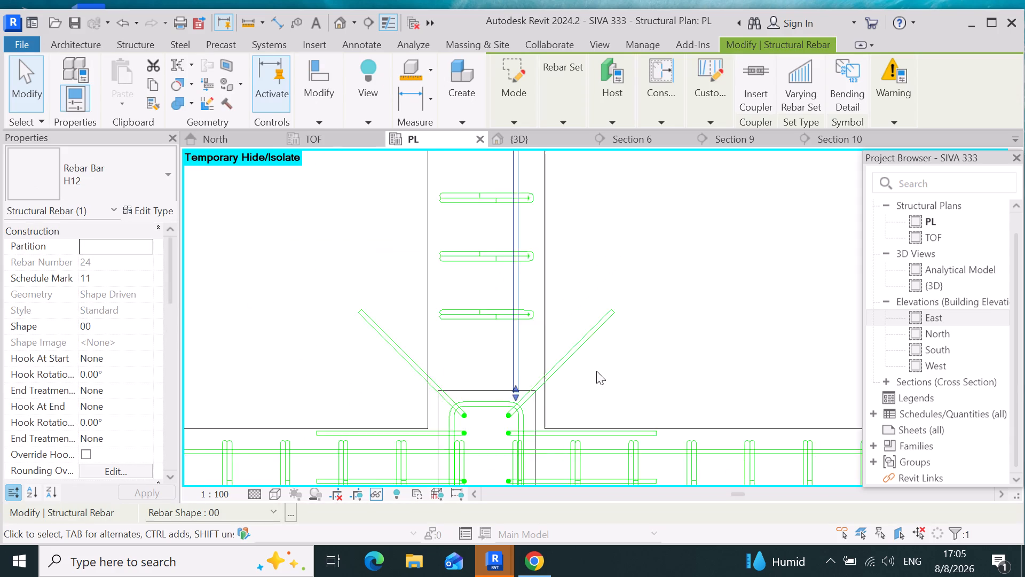
pyautogui.scroll(-18, 596, 371)
pyautogui.scroll(-5, 559, 314)
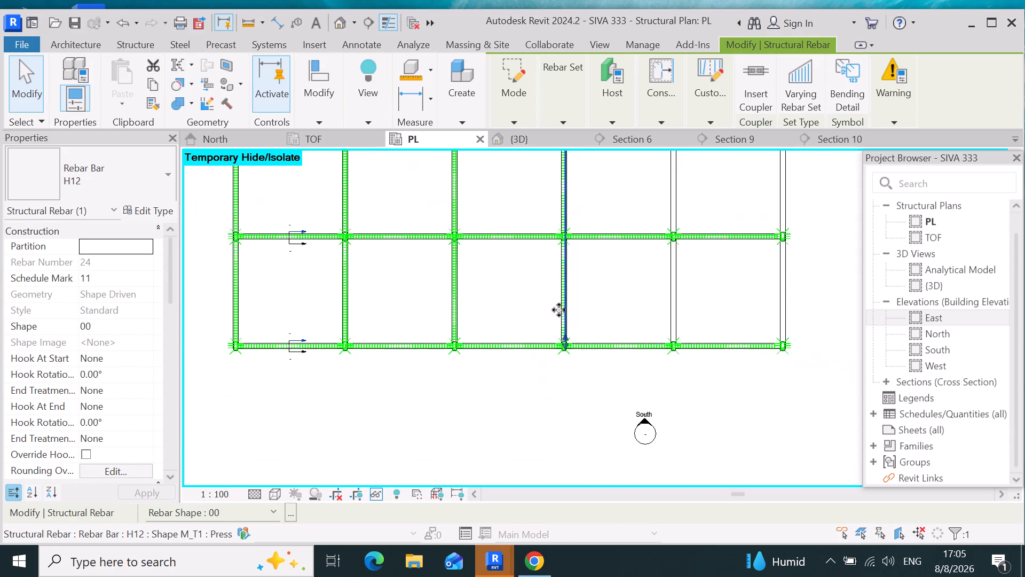
pyautogui.scroll(12, 558, 184)
pyautogui.scroll(-4, 574, 299)
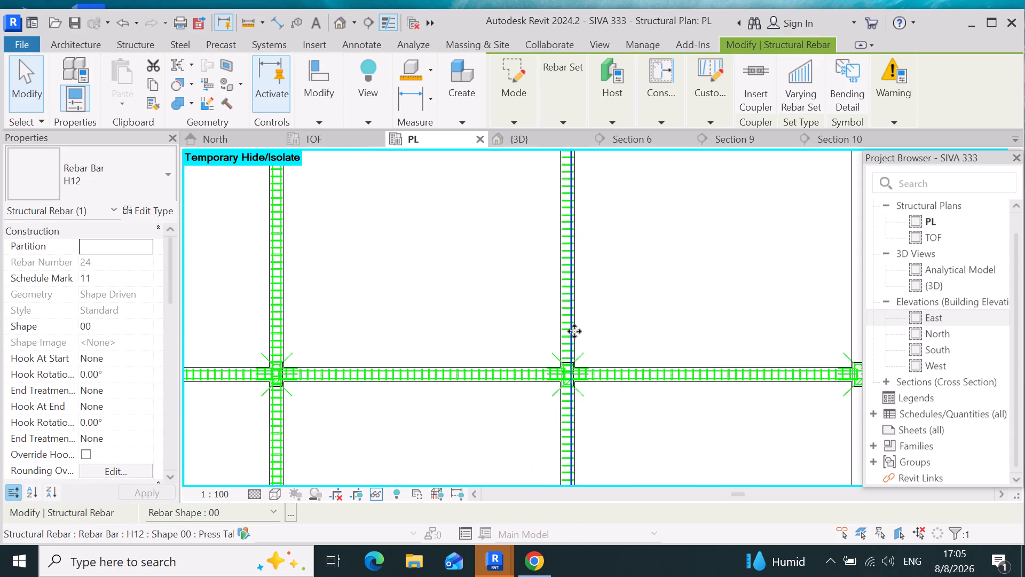
pyautogui.scroll(-11, 574, 331)
pyautogui.scroll(8, 579, 173)
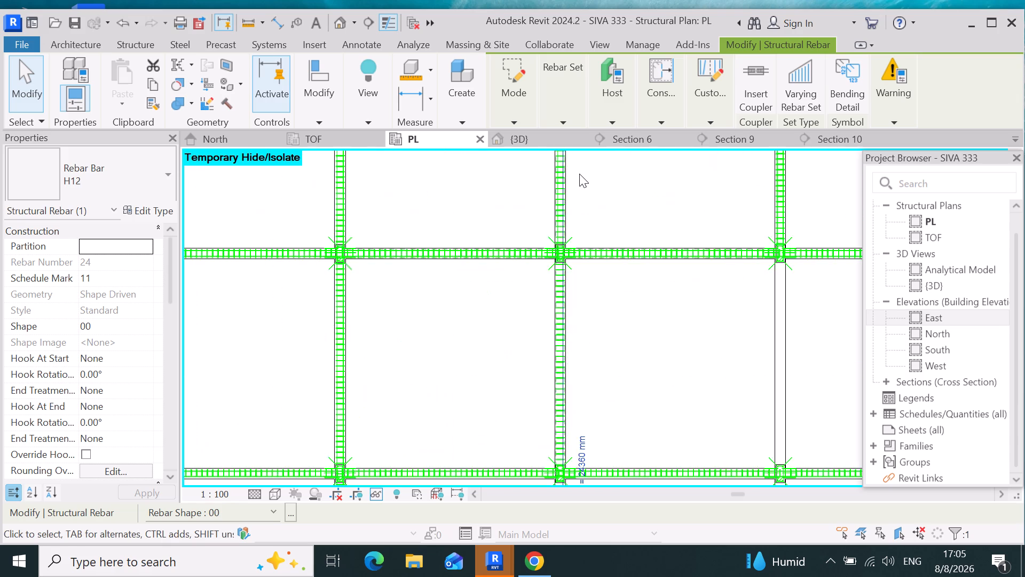
pyautogui.scroll(7, 579, 174)
pyautogui.scroll(4, 529, 285)
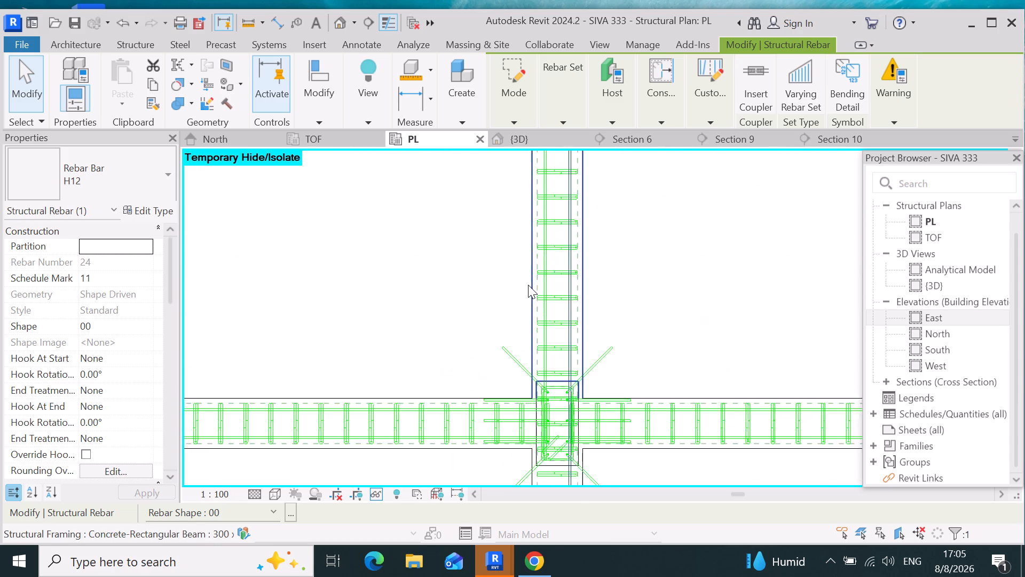
pyautogui.scroll(3, 528, 285)
pyautogui.click(554, 280)
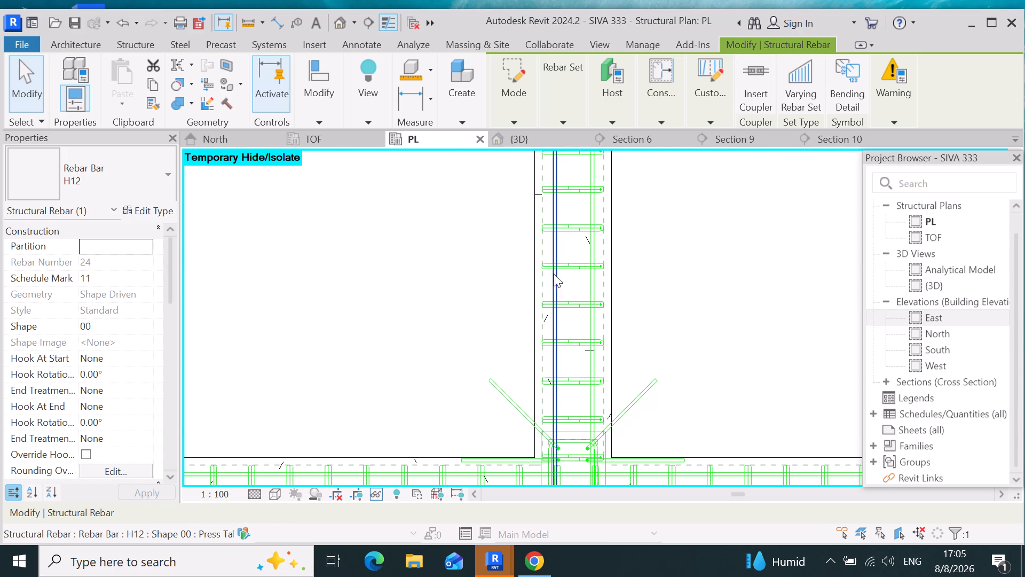
pyautogui.scroll(-11, 549, 266)
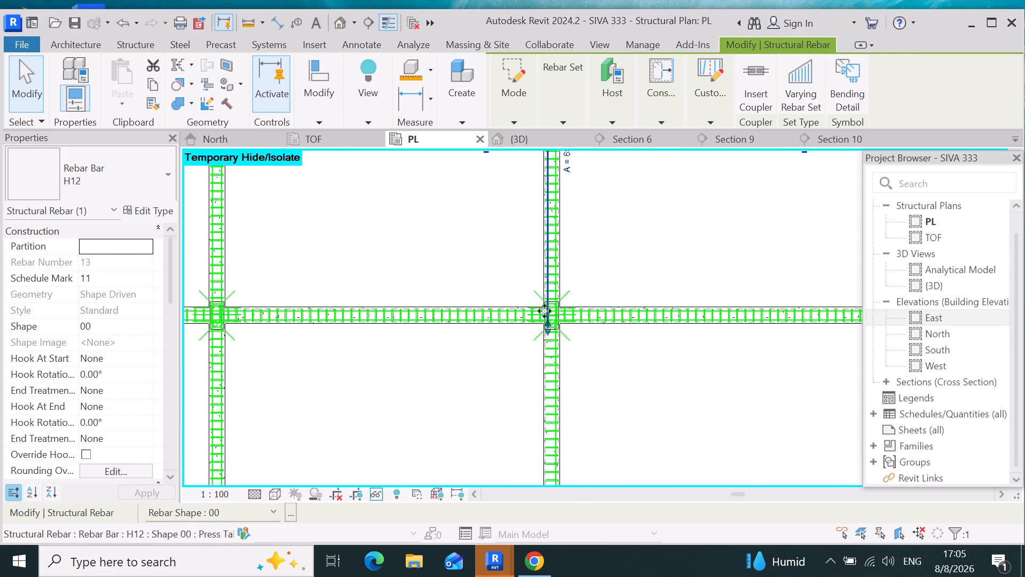
pyautogui.scroll(-13, 532, 279)
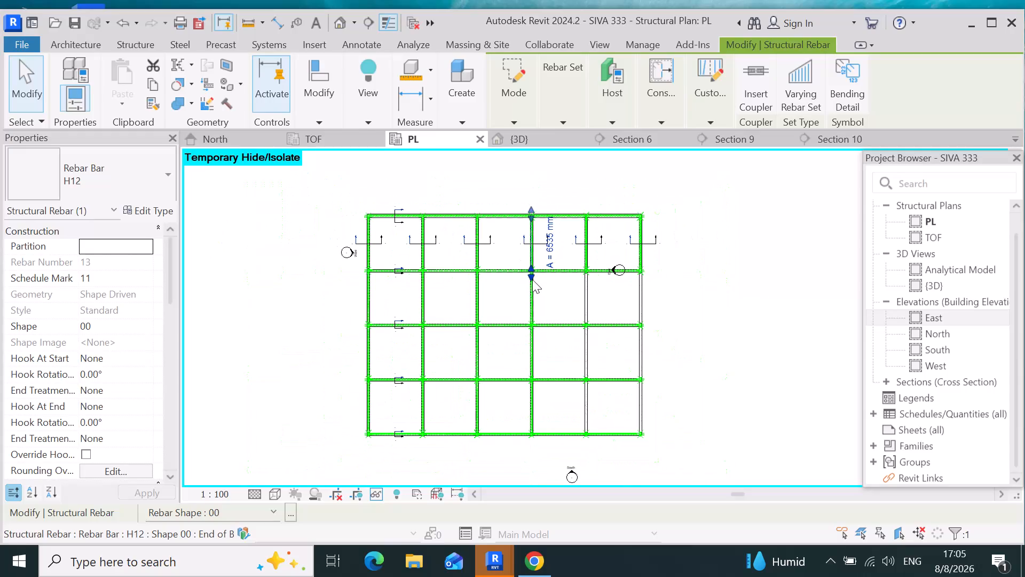
pyautogui.moveTo(529, 275); pyautogui.dragTo(554, 428)
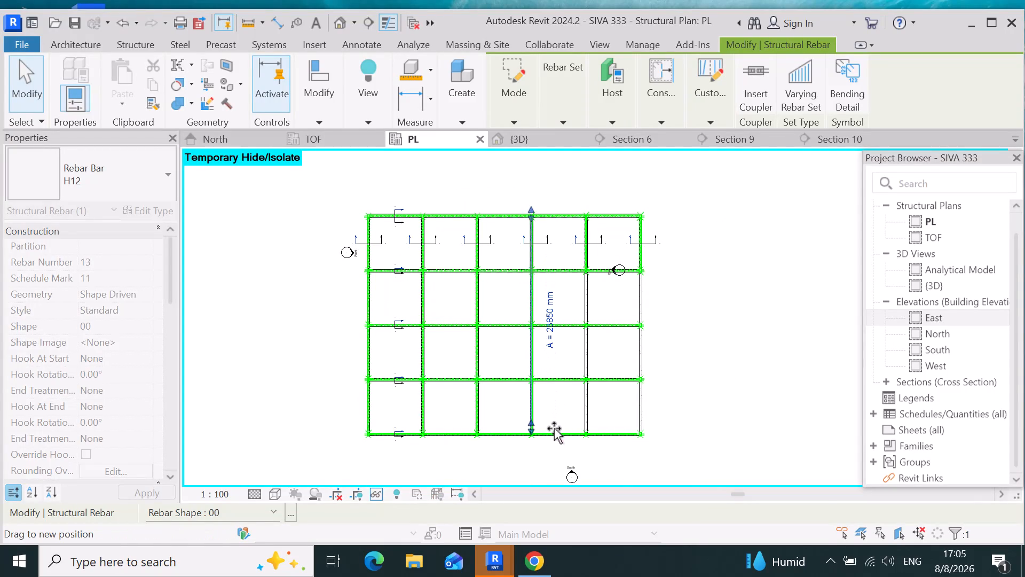
pyautogui.moveTo(554, 428); pyautogui.dragTo(485, 484)
pyautogui.scroll(15, 554, 430)
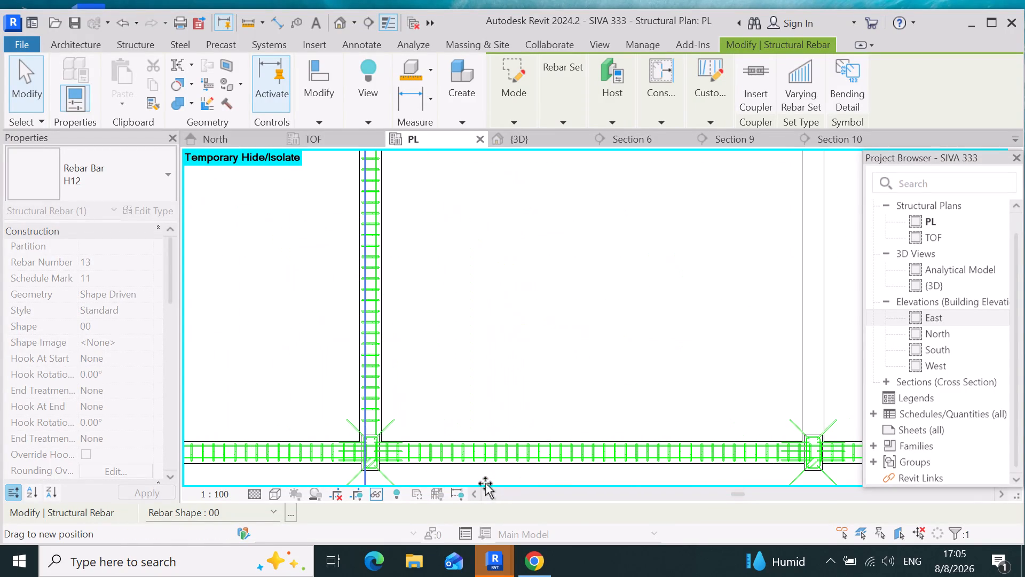
pyautogui.moveTo(485, 484); pyautogui.dragTo(465, 436)
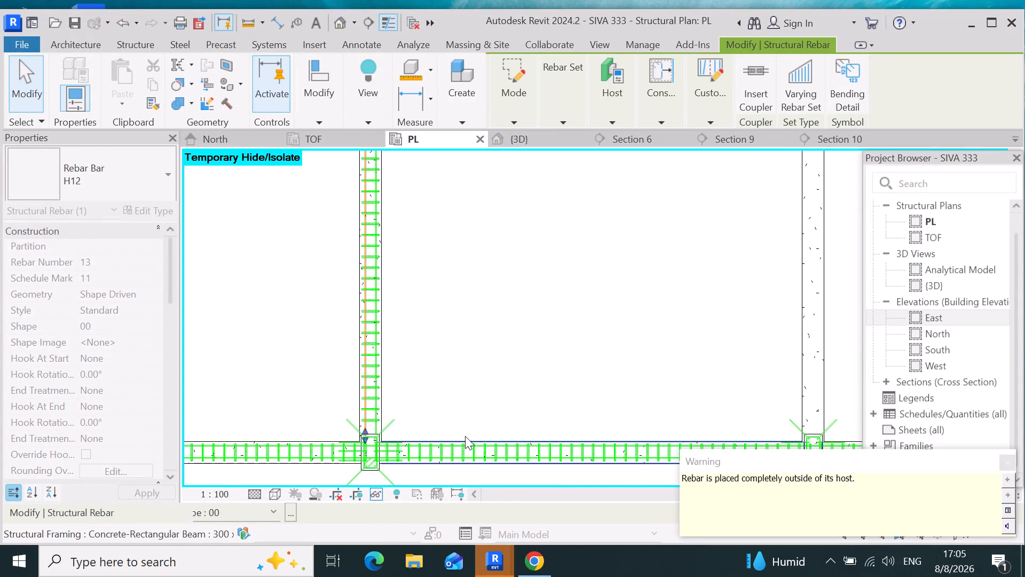
pyautogui.click(468, 427)
# Shorten the fourth beam line's western H12 bar so it ends just north of the southernmost column's edge.
pyautogui.scroll(9, 370, 450)
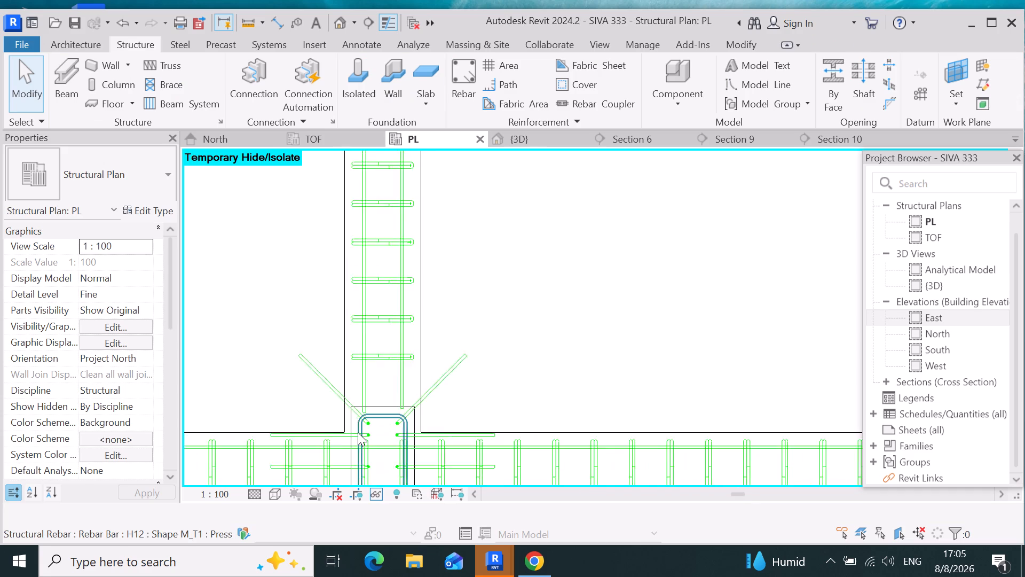
pyautogui.scroll(6, 358, 432)
pyautogui.click(368, 344)
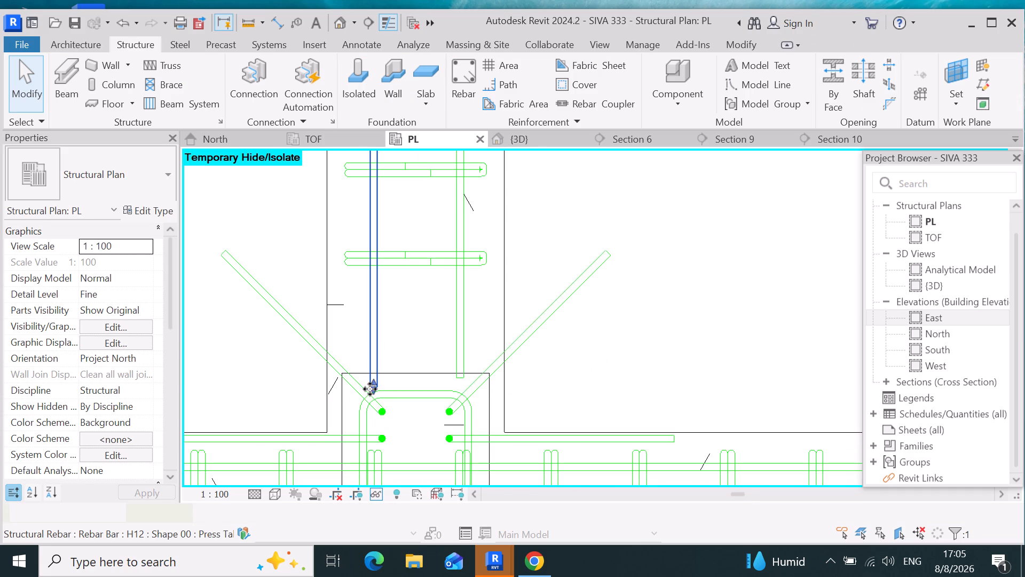
pyautogui.moveTo(372, 387); pyautogui.dragTo(370, 353)
# Shorten the fourth beam line's eastern H12 bar to about 24,295 mm, ending just north of the southernmost column's edge.
pyautogui.click(457, 367)
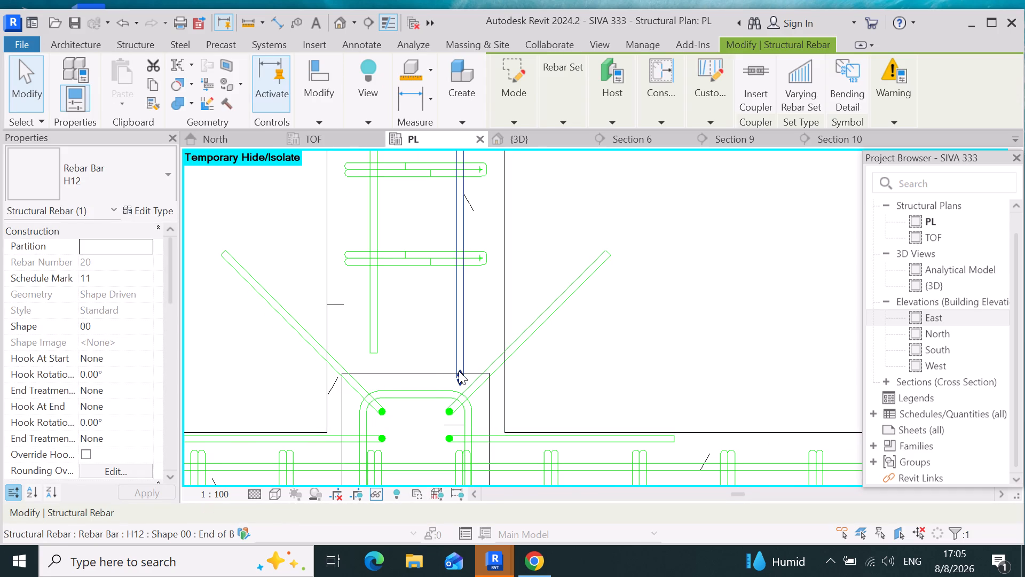
pyautogui.moveTo(459, 370); pyautogui.dragTo(459, 339)
pyautogui.click(459, 339)
# Extend the fifth beam line's M_T1 stirrup set from the first bay south to just short of the southernmost column.
pyautogui.scroll(-3, 415, 411)
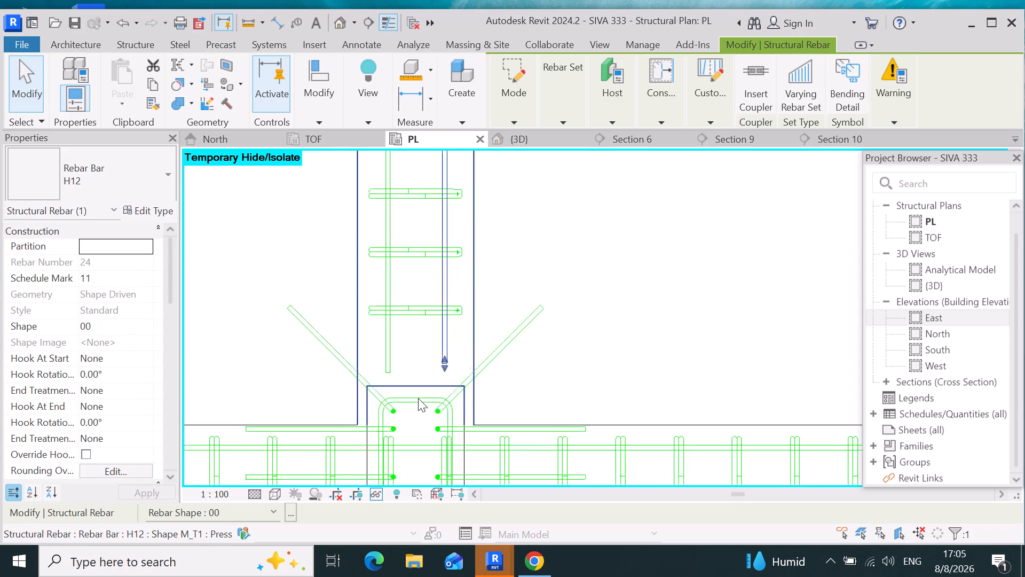
pyautogui.scroll(-8, 418, 398)
pyautogui.scroll(-17, 389, 392)
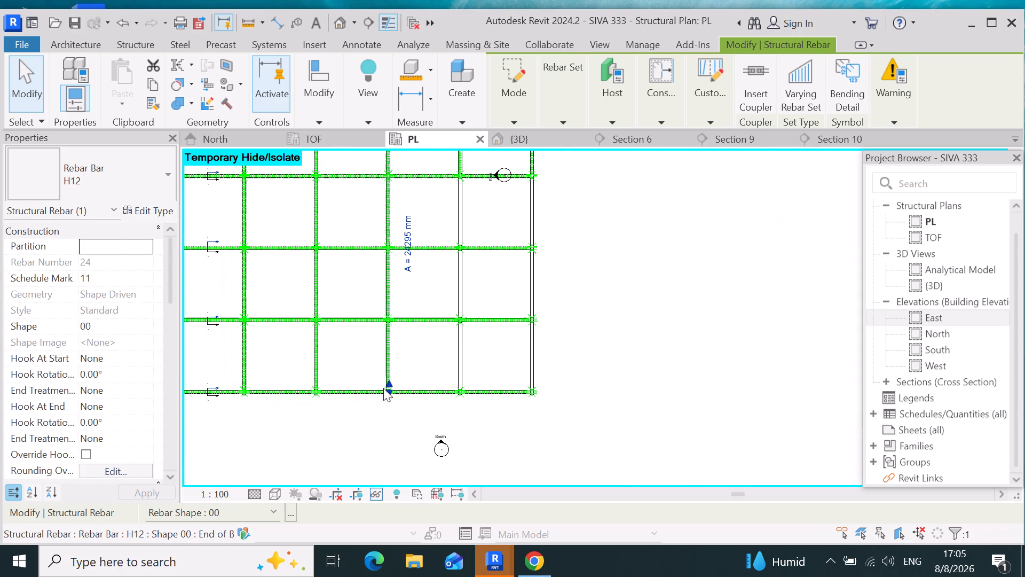
pyautogui.scroll(-5, 554, 356)
pyautogui.scroll(7, 536, 283)
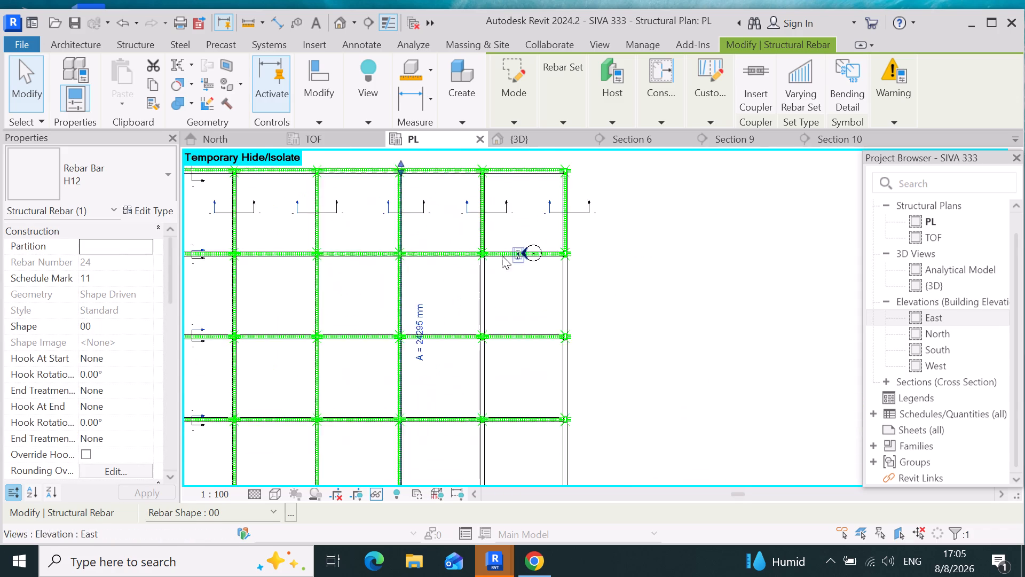
pyautogui.scroll(11, 502, 255)
pyautogui.scroll(-5, 482, 337)
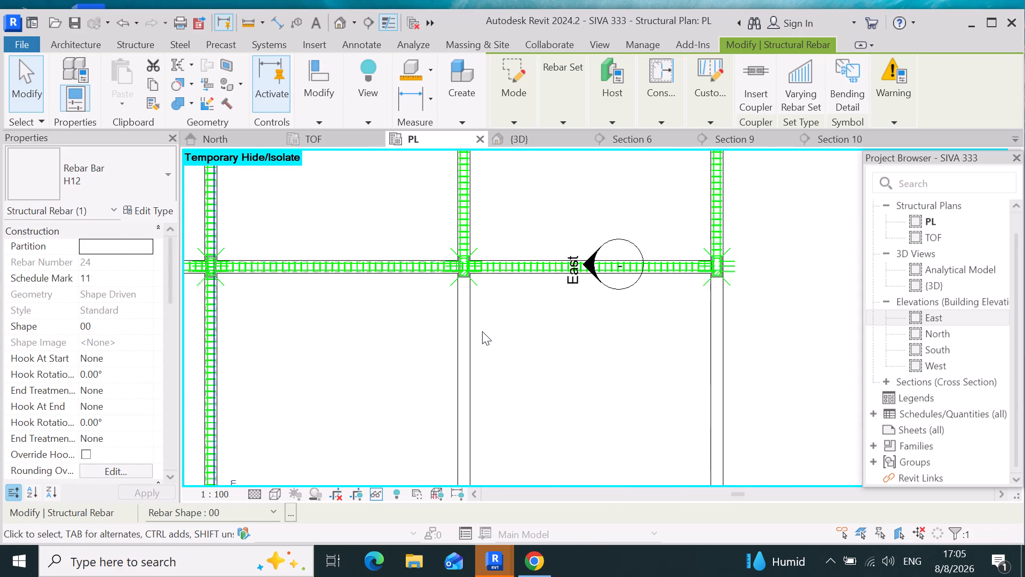
pyautogui.scroll(12, 458, 234)
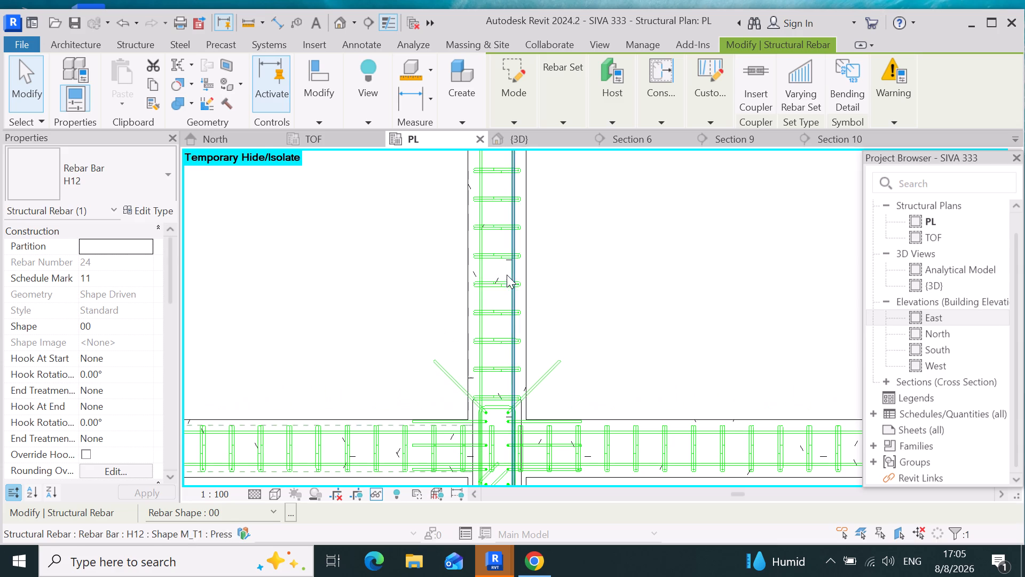
pyautogui.click(501, 258)
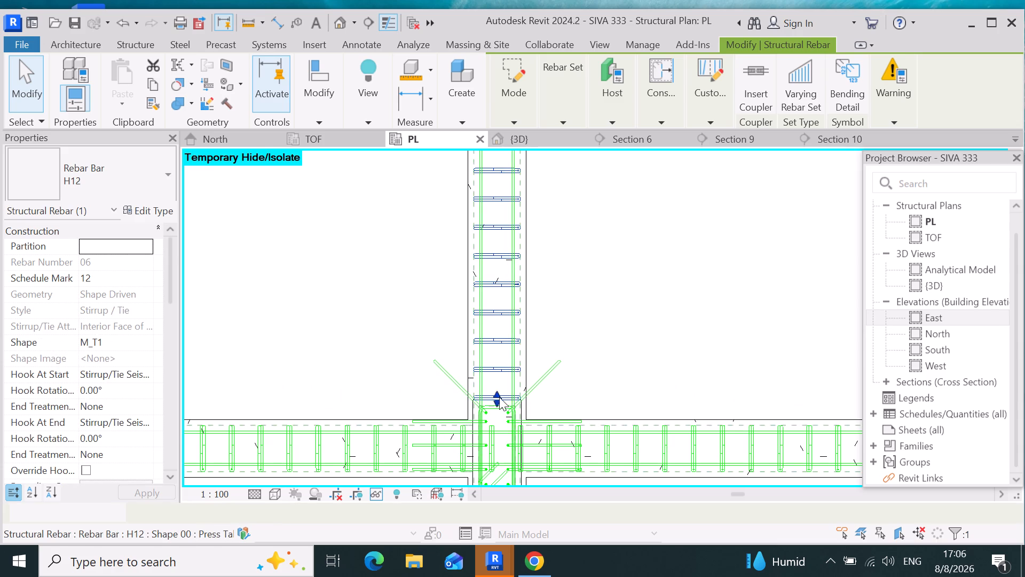
pyautogui.scroll(-15, 510, 339)
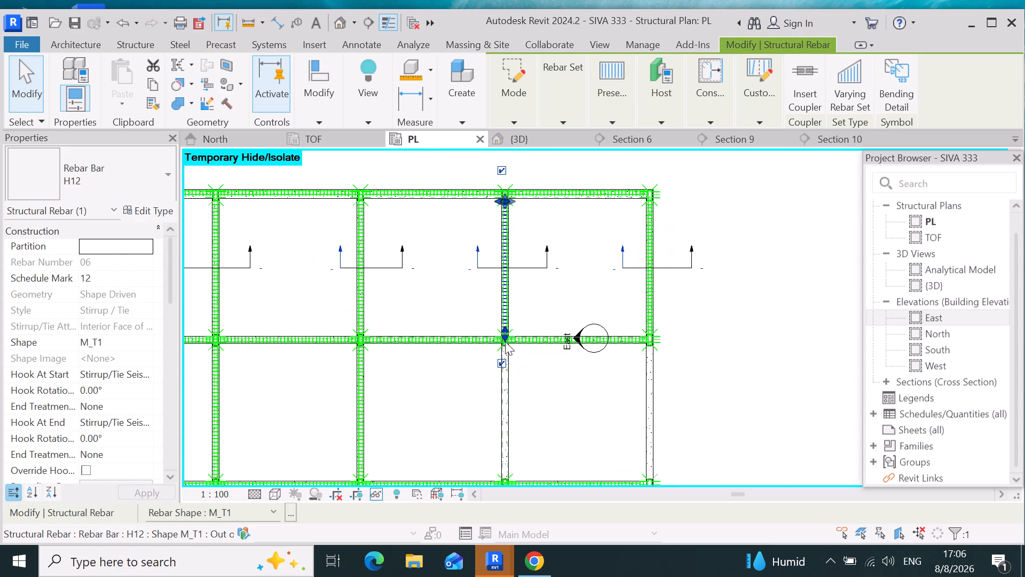
pyautogui.moveTo(504, 339); pyautogui.dragTo(509, 419)
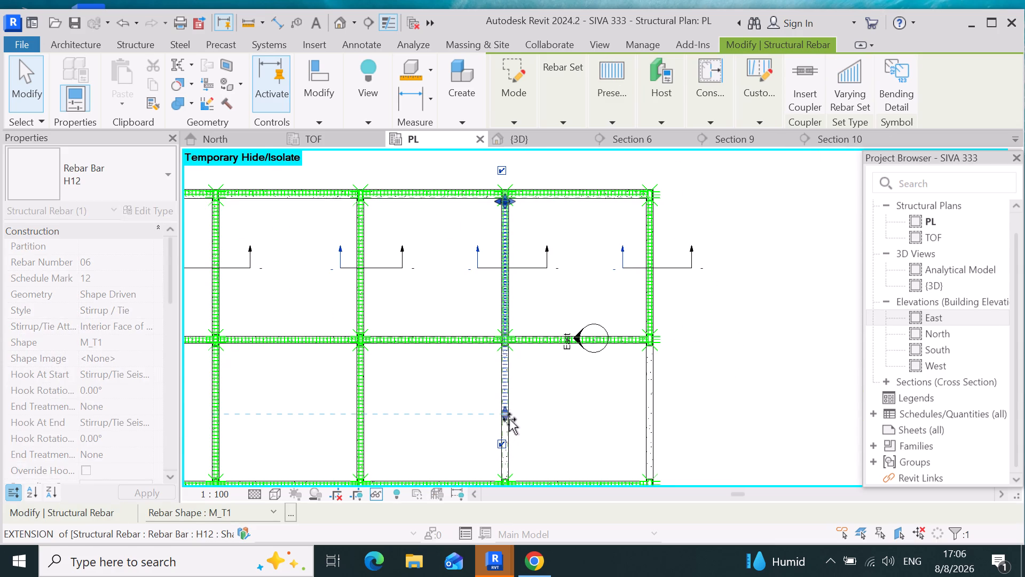
pyautogui.moveTo(509, 419); pyautogui.dragTo(510, 390)
pyautogui.scroll(-11, 509, 417)
pyautogui.moveTo(510, 390); pyautogui.dragTo(517, 435)
pyautogui.scroll(-2, 517, 435)
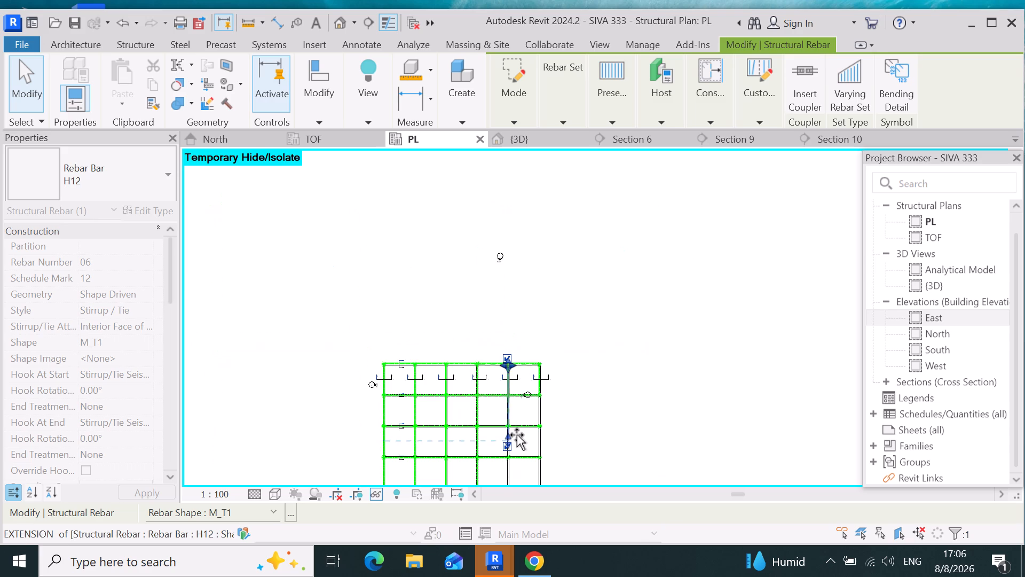
pyautogui.scroll(-5, 517, 435)
pyautogui.moveTo(517, 435); pyautogui.dragTo(512, 476)
pyautogui.scroll(8, 512, 476)
pyautogui.moveTo(512, 476); pyautogui.dragTo(512, 475)
pyautogui.scroll(4, 512, 475)
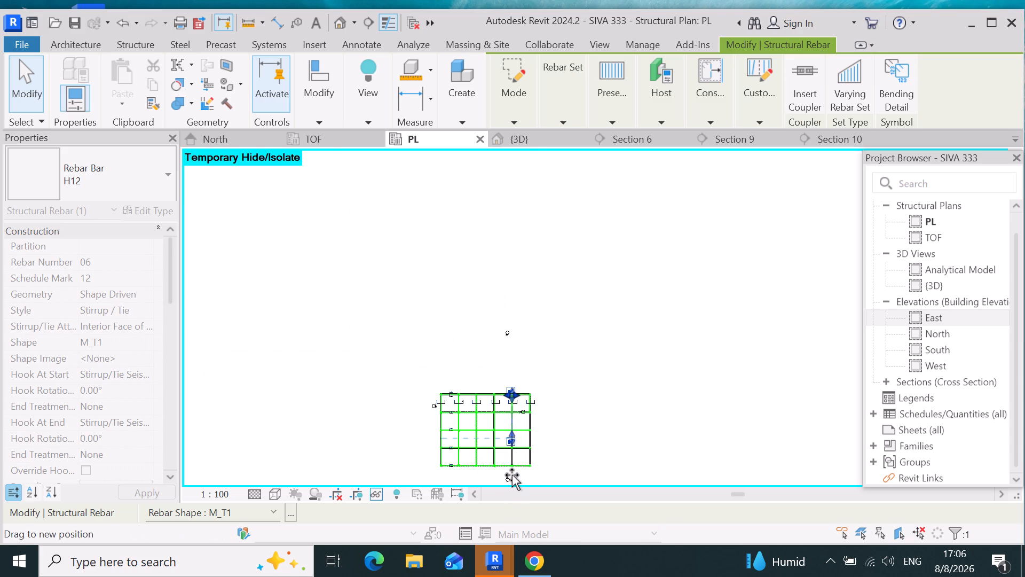
pyautogui.moveTo(512, 475); pyautogui.dragTo(524, 368)
pyautogui.scroll(11, 521, 401)
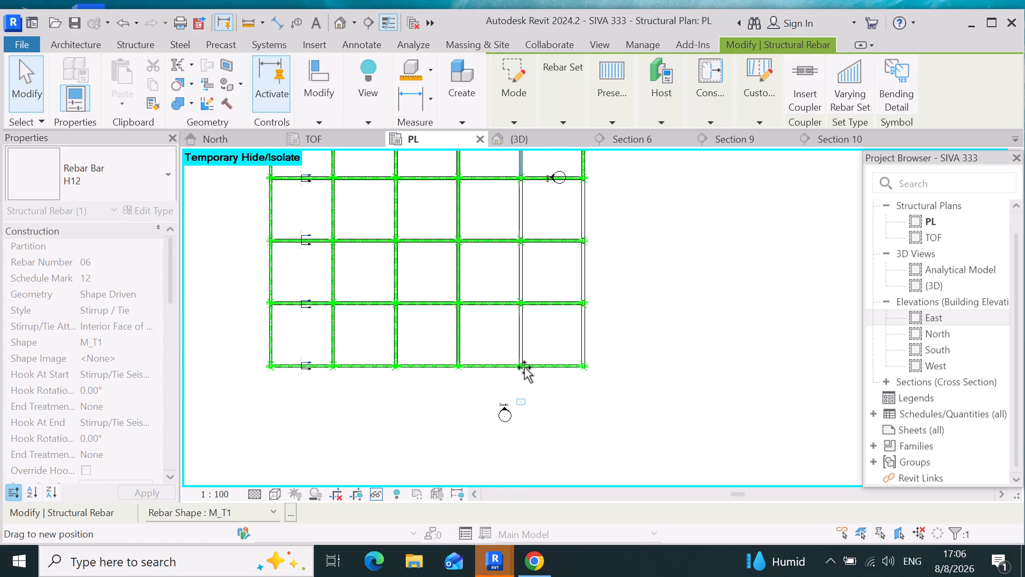
pyautogui.moveTo(524, 368); pyautogui.dragTo(519, 362)
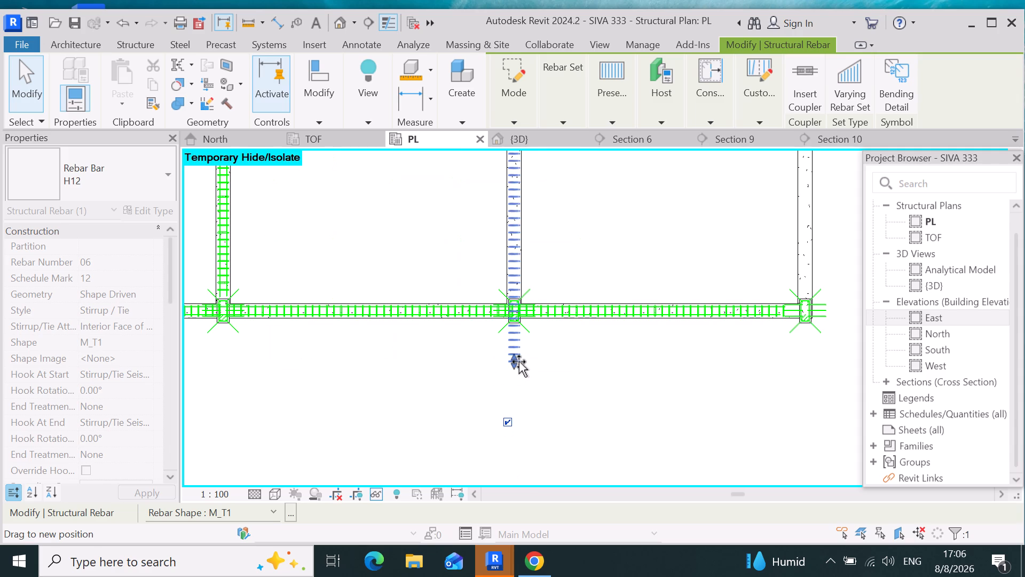
pyautogui.moveTo(519, 362); pyautogui.dragTo(522, 279)
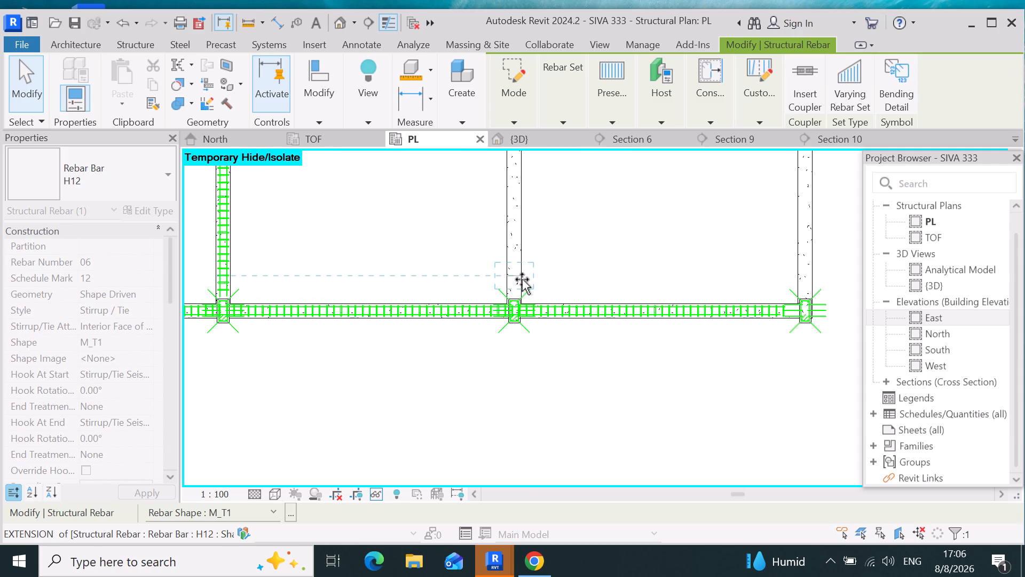
pyautogui.moveTo(522, 279); pyautogui.dragTo(524, 286)
# Stretch the fifth beam line's stirrup set further south so its last stirrup sits just north of the southernmost column.
pyautogui.scroll(5, 474, 316)
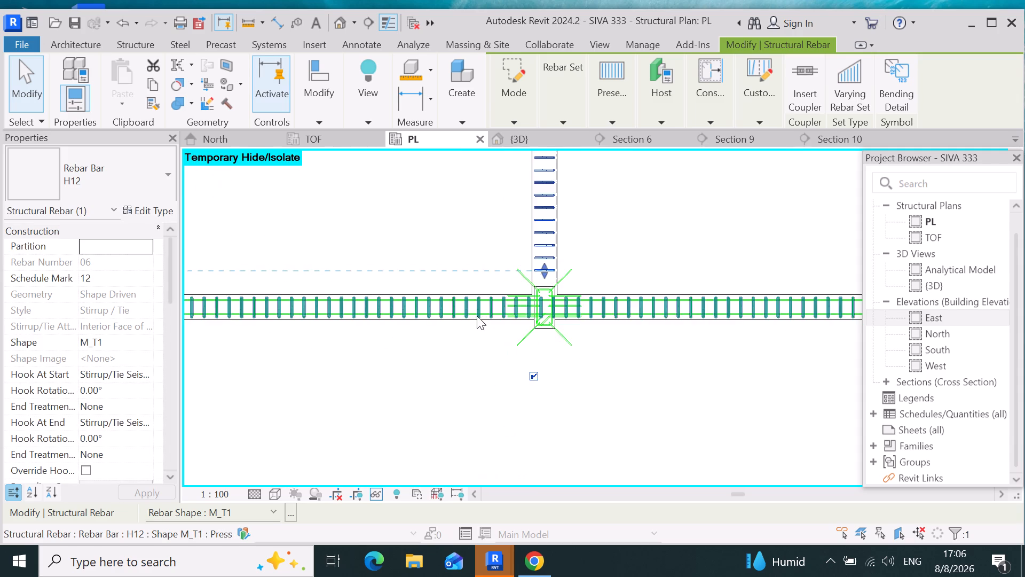
pyautogui.scroll(3, 477, 316)
pyautogui.scroll(7, 584, 224)
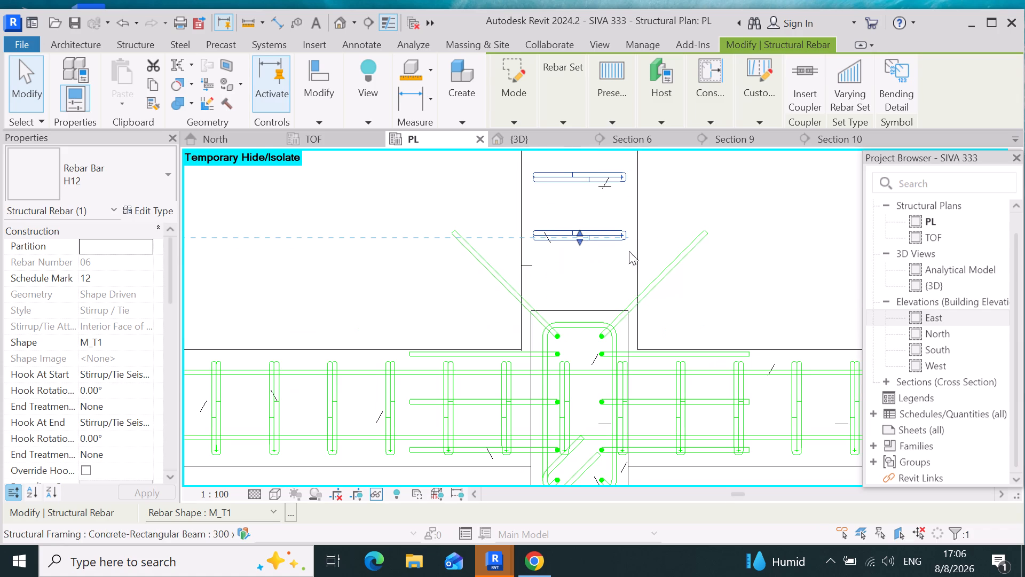
pyautogui.moveTo(575, 240); pyautogui.dragTo(584, 286)
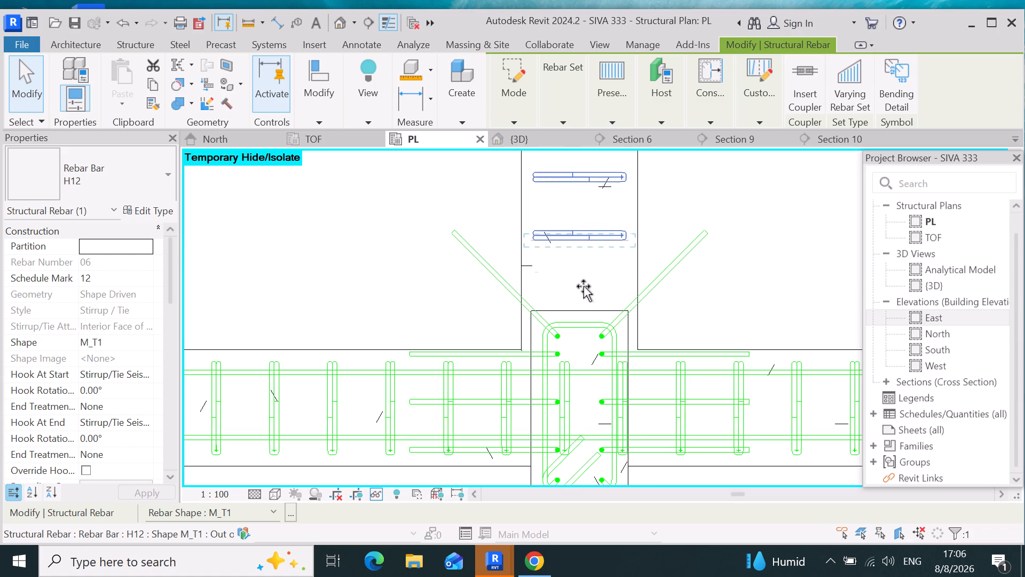
pyautogui.moveTo(584, 286); pyautogui.dragTo(584, 287)
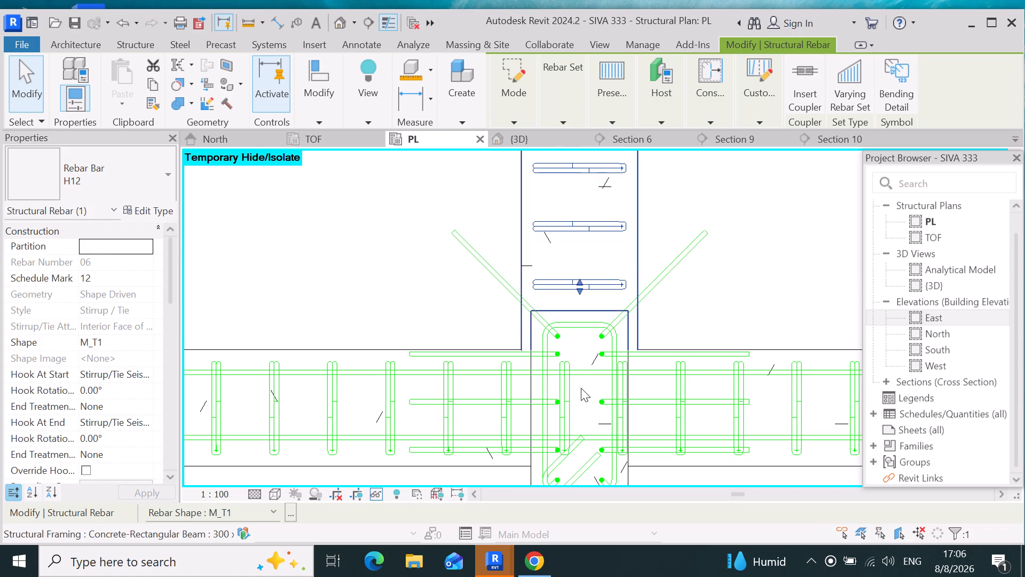
# Extend the fifth beam line's eastern H12 straight bar from the first bay south to just short of the southernmost column.
pyautogui.scroll(-10, 580, 385)
pyautogui.scroll(-14, 575, 379)
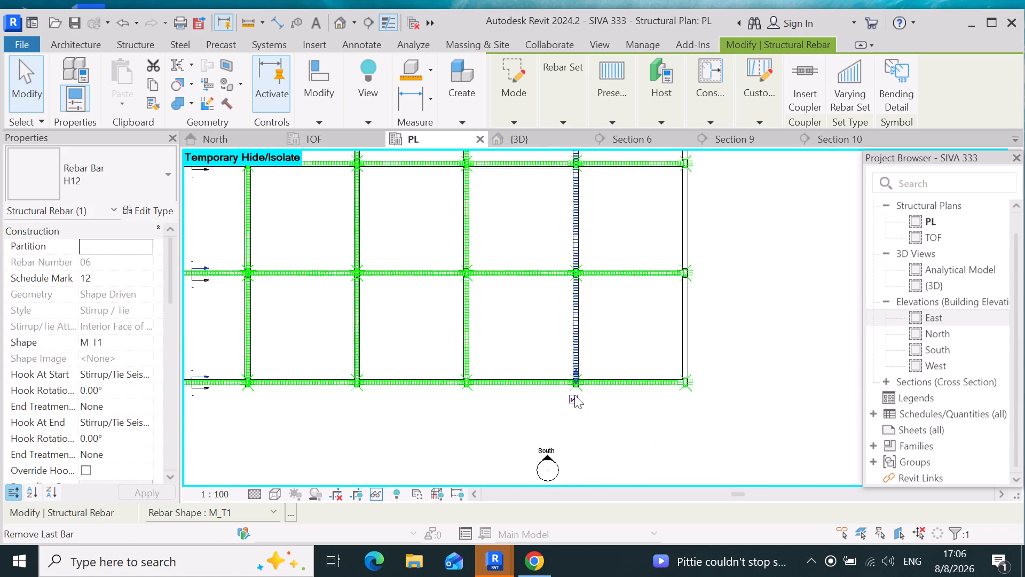
pyautogui.scroll(-3, 574, 395)
pyautogui.scroll(14, 602, 241)
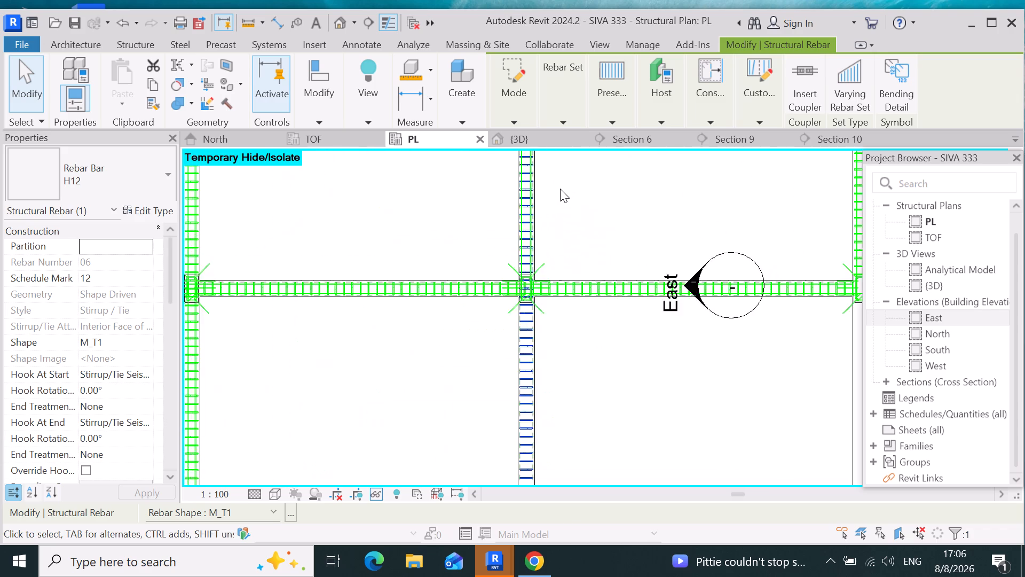
pyautogui.scroll(7, 560, 189)
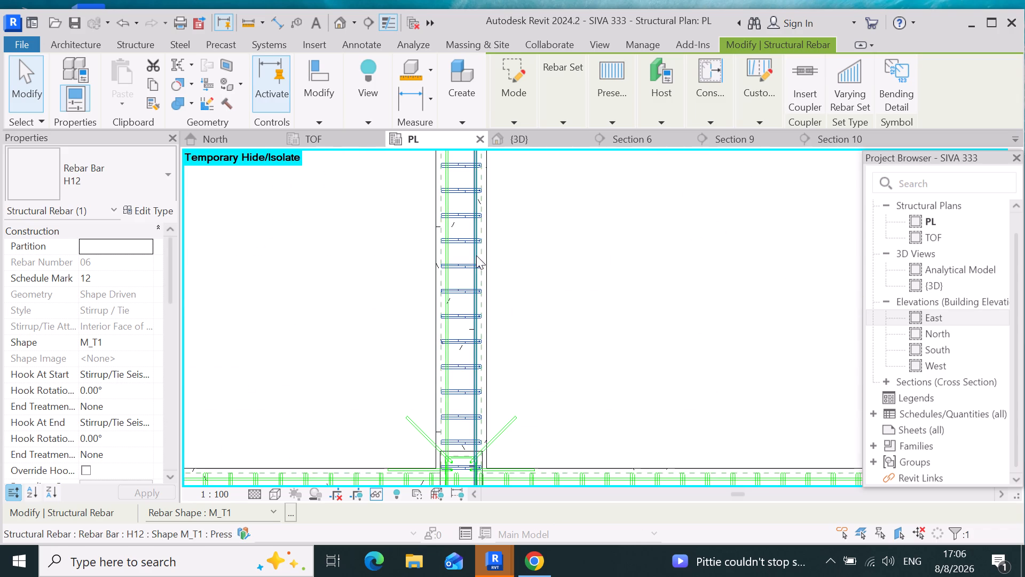
pyautogui.click(476, 255)
pyautogui.scroll(-5, 642, 212)
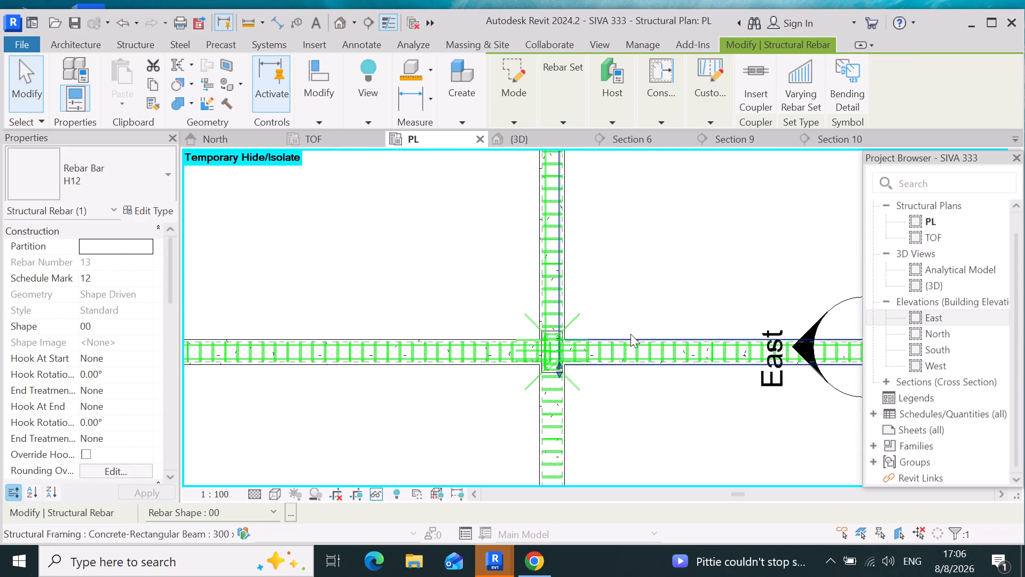
pyautogui.scroll(-12, 646, 317)
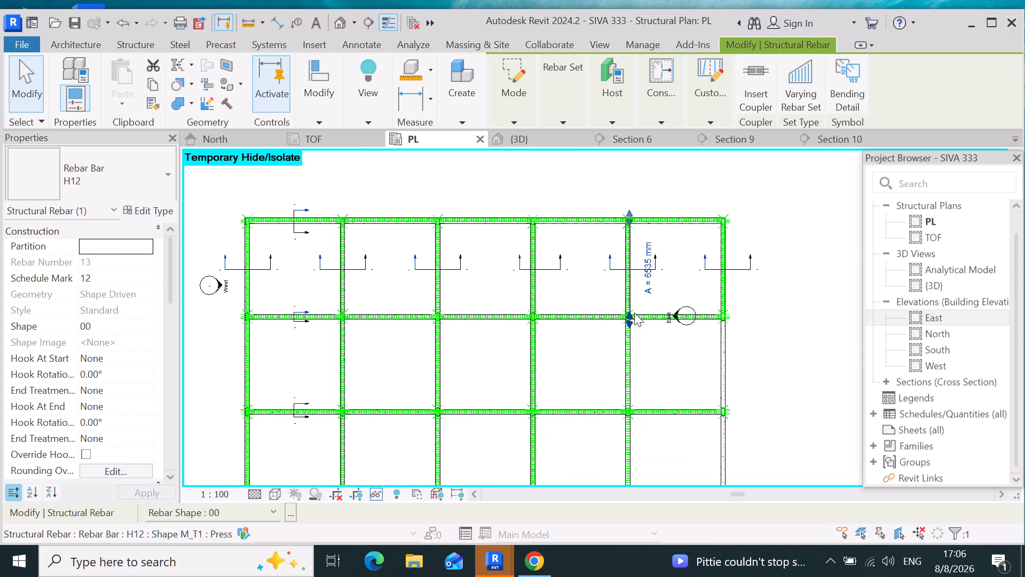
pyautogui.scroll(-5, 634, 294)
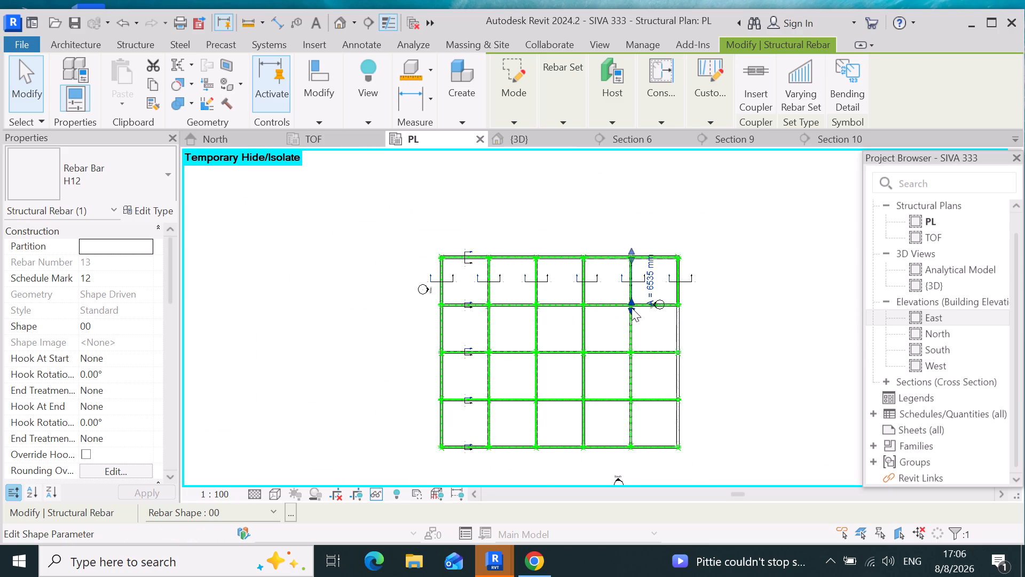
pyautogui.moveTo(632, 307); pyautogui.dragTo(636, 457)
pyautogui.scroll(4, 635, 459)
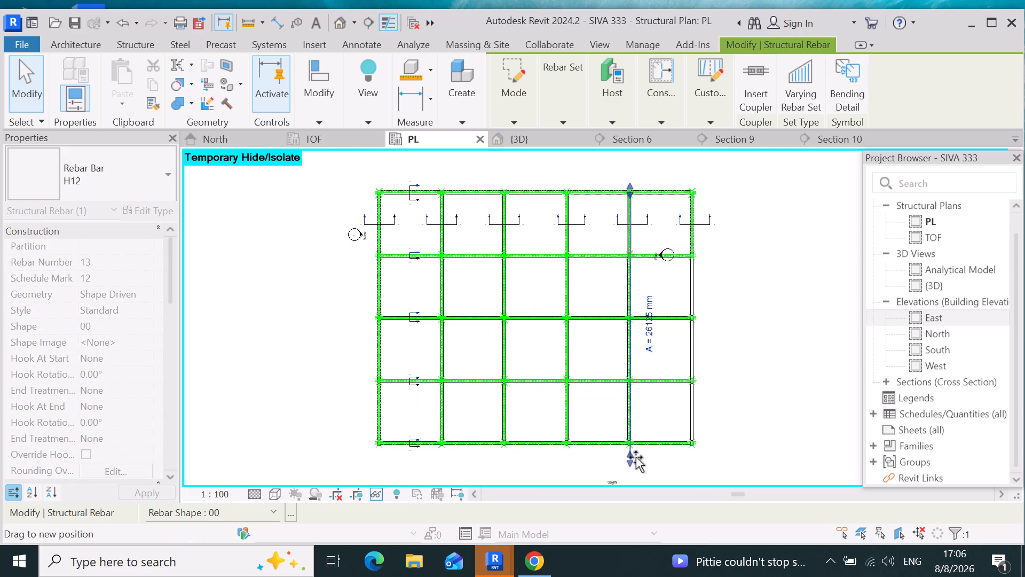
pyautogui.scroll(6, 636, 457)
pyautogui.moveTo(636, 457); pyautogui.dragTo(641, 389)
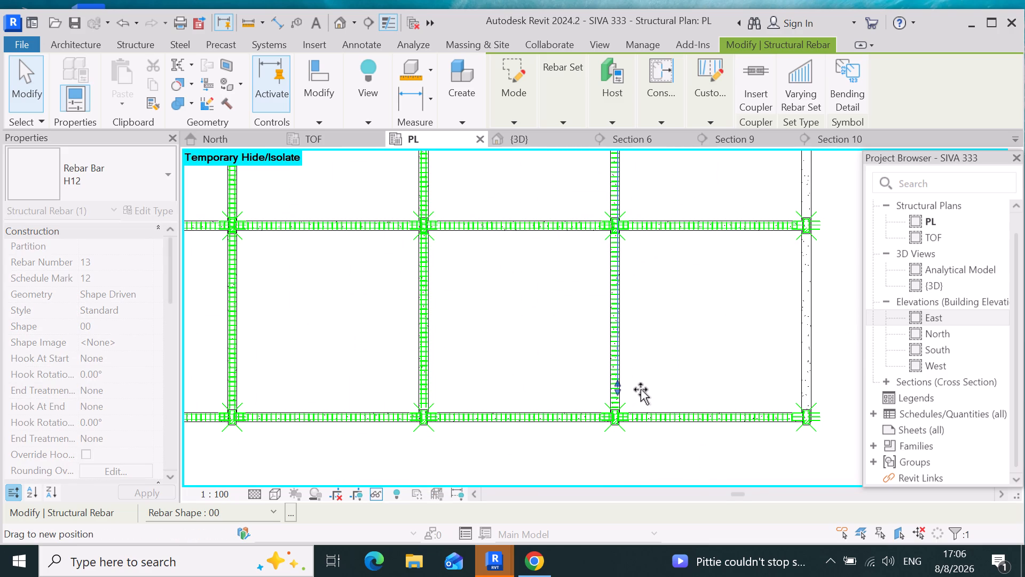
pyautogui.moveTo(641, 389); pyautogui.dragTo(633, 430)
pyautogui.scroll(12, 642, 400)
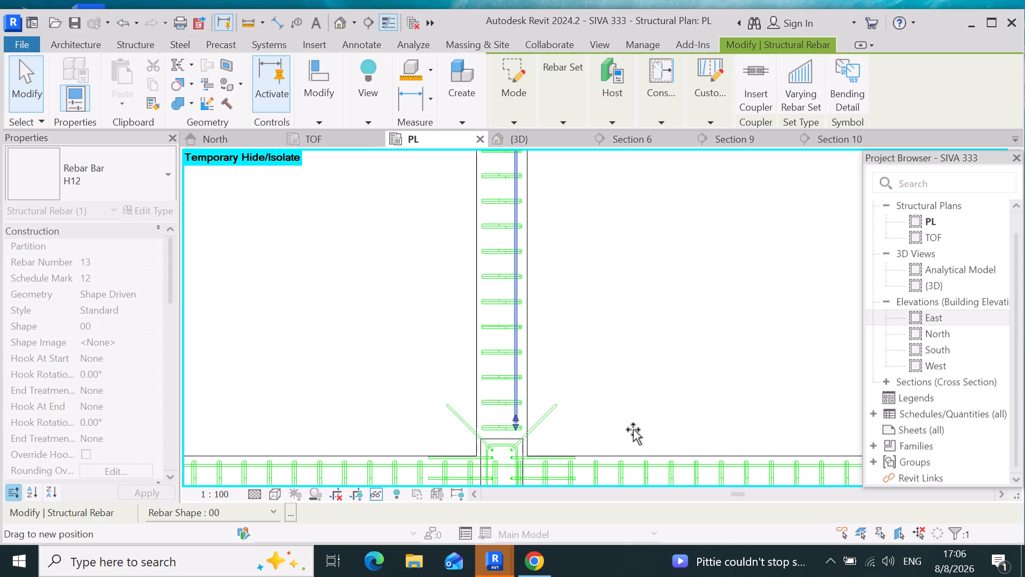
pyautogui.moveTo(633, 430); pyautogui.dragTo(633, 433)
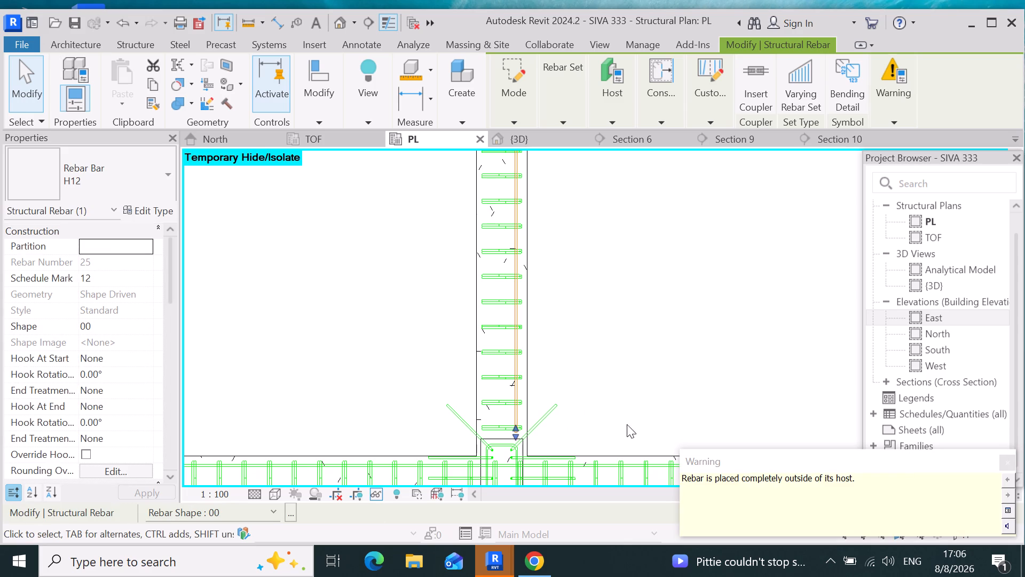
# Extend the fifth beam line's eastern H12 bar to the southernmost column's north edge, to about 24,355 mm long.
pyautogui.scroll(12, 518, 436)
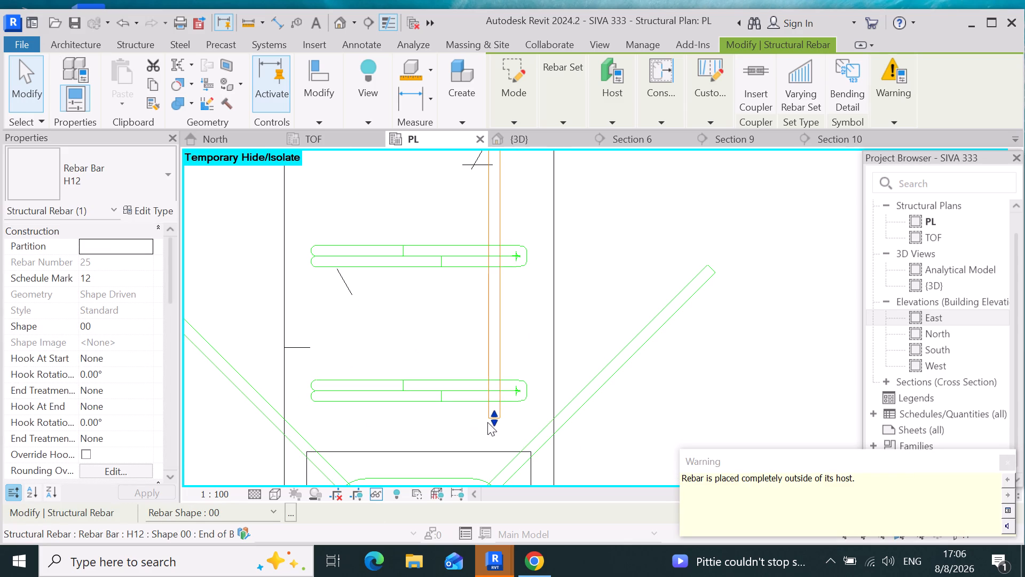
pyautogui.moveTo(492, 419); pyautogui.dragTo(493, 454)
pyautogui.click(493, 454)
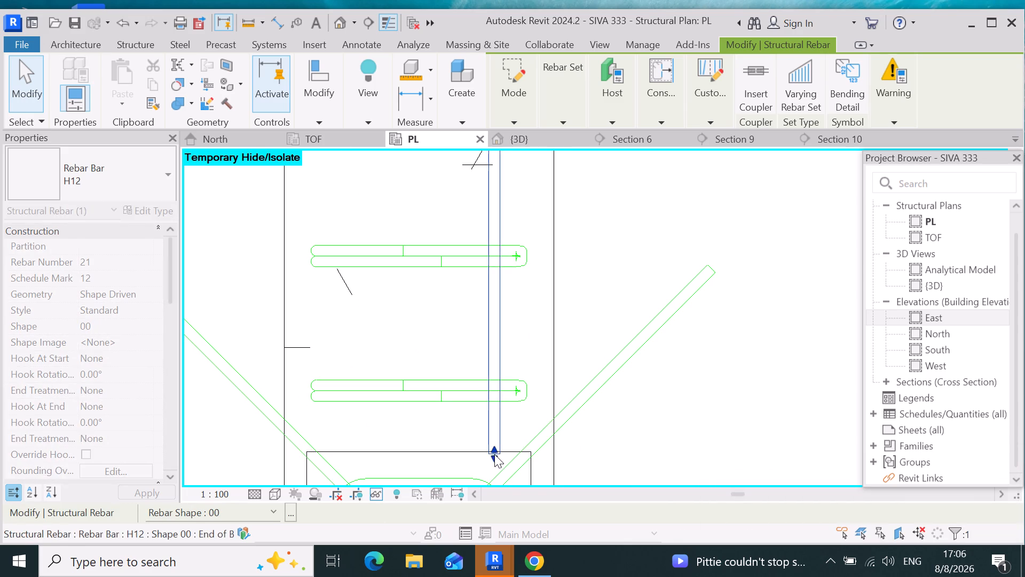
# Extend the fifth beam line's western H12 straight bar from the first bay south to past the southernmost column.
pyautogui.scroll(-6, 1024, 531)
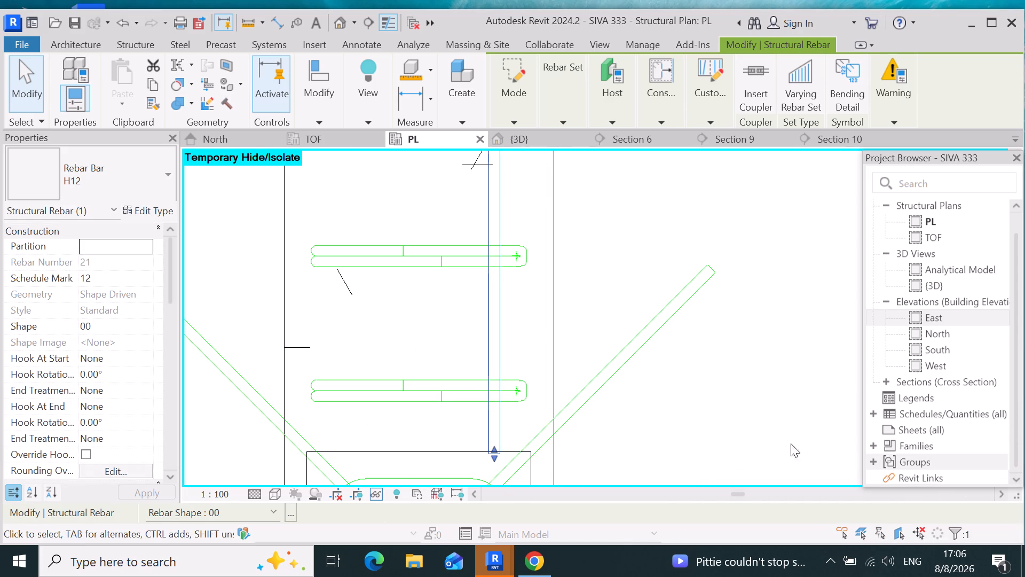
pyautogui.scroll(-20, 646, 404)
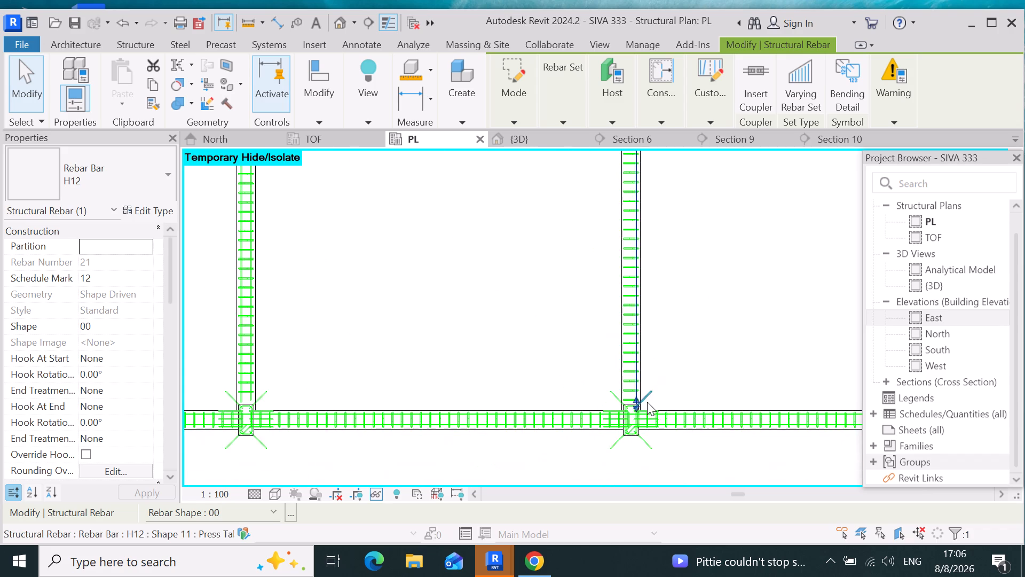
pyautogui.scroll(-16, 646, 402)
pyautogui.scroll(5, 645, 339)
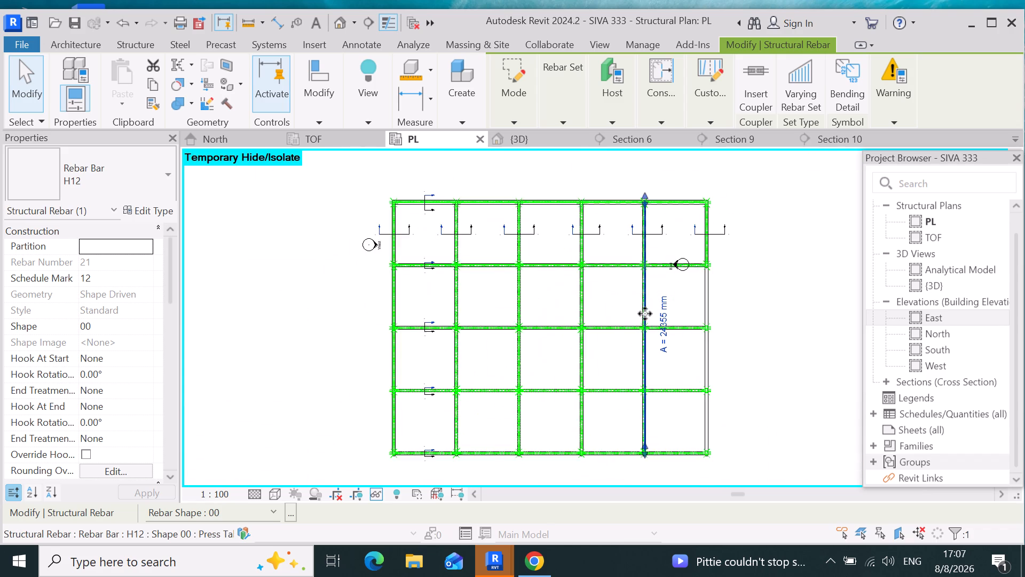
pyautogui.scroll(19, 645, 314)
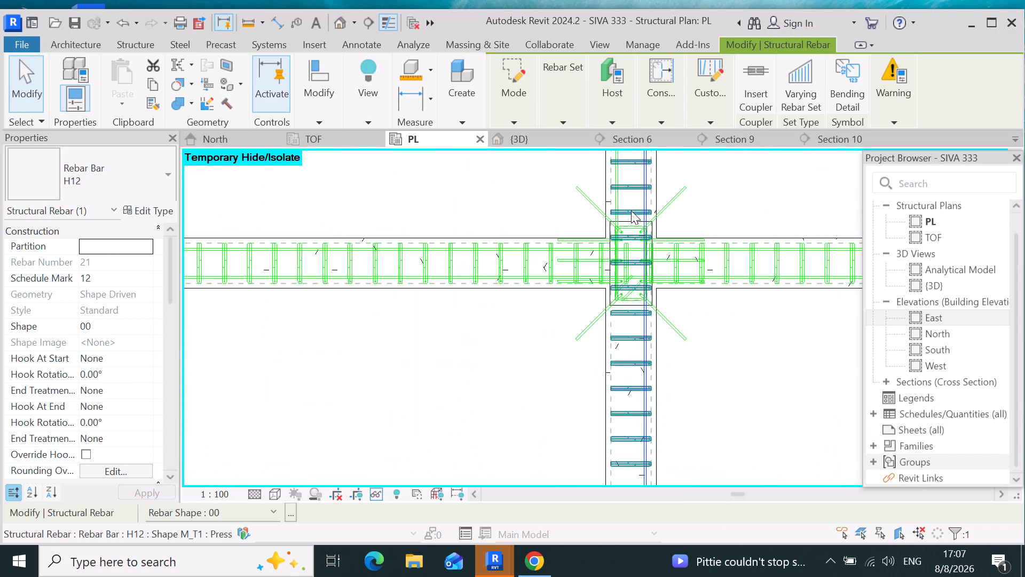
pyautogui.click(624, 201)
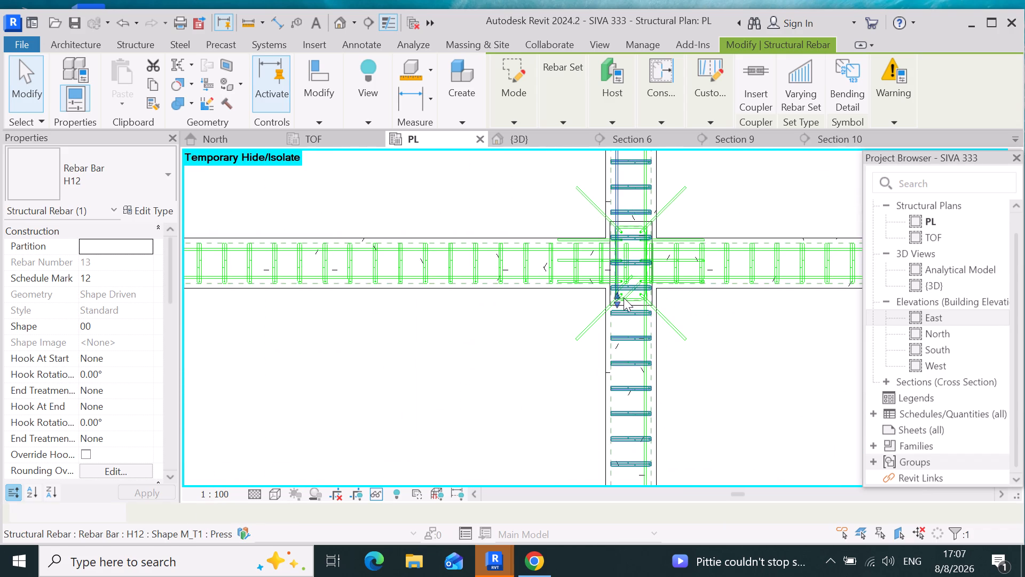
pyautogui.moveTo(617, 304); pyautogui.dragTo(606, 345)
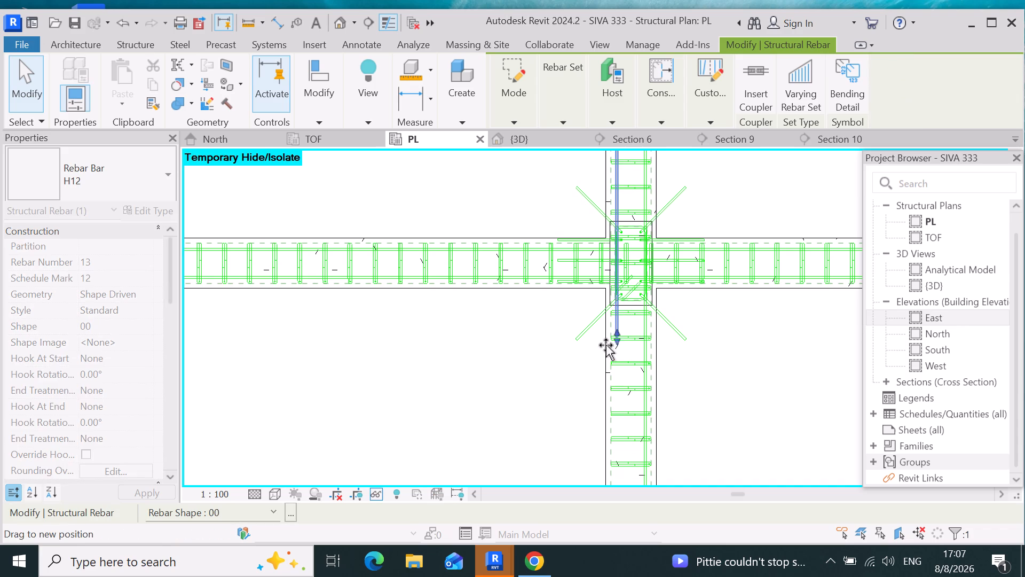
pyautogui.moveTo(606, 345); pyautogui.dragTo(606, 346)
pyautogui.scroll(-14, 606, 346)
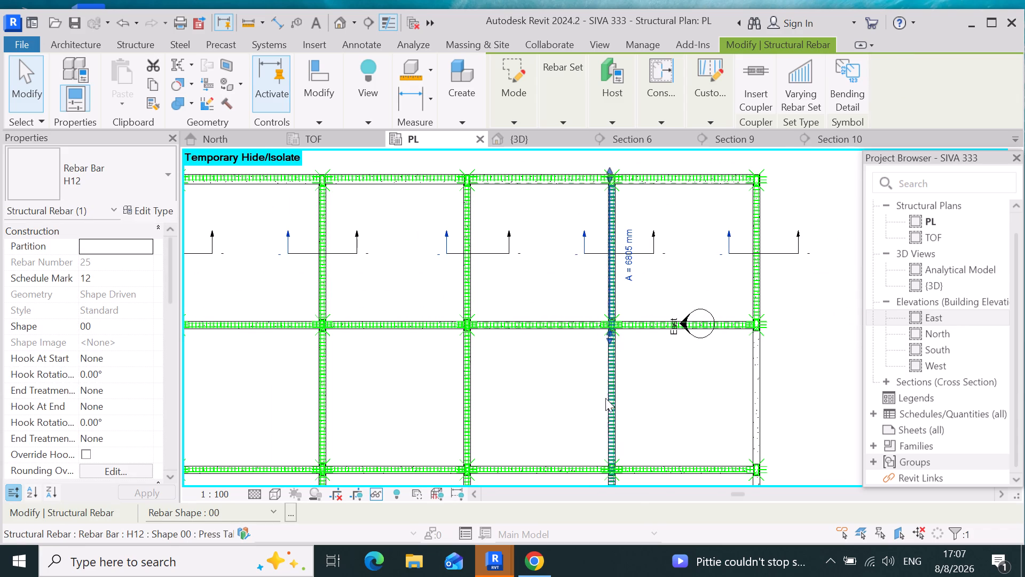
pyautogui.scroll(11, 616, 356)
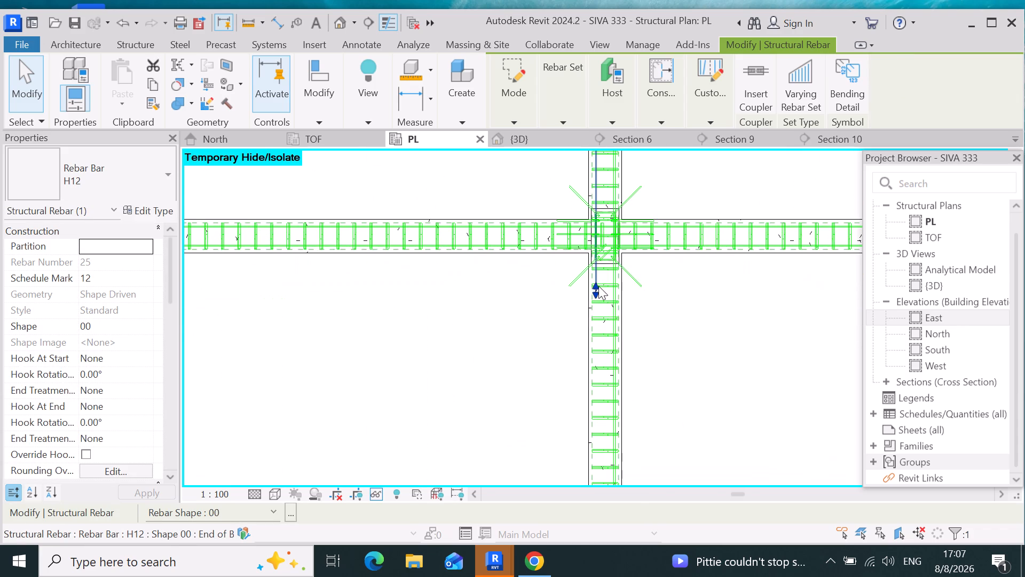
pyautogui.moveTo(595, 290); pyautogui.dragTo(595, 453)
pyautogui.scroll(-8, 605, 396)
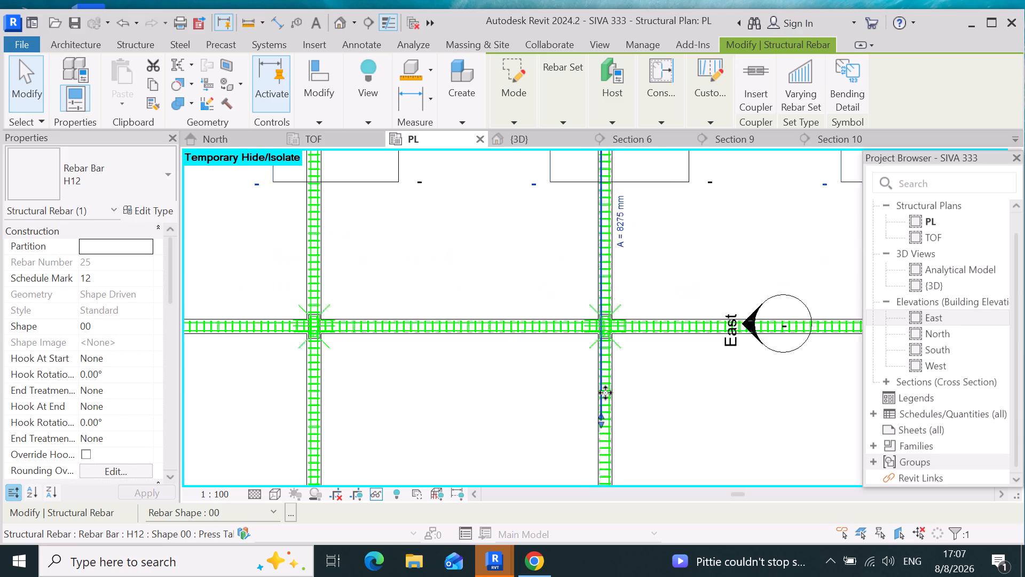
pyautogui.scroll(-14, 605, 393)
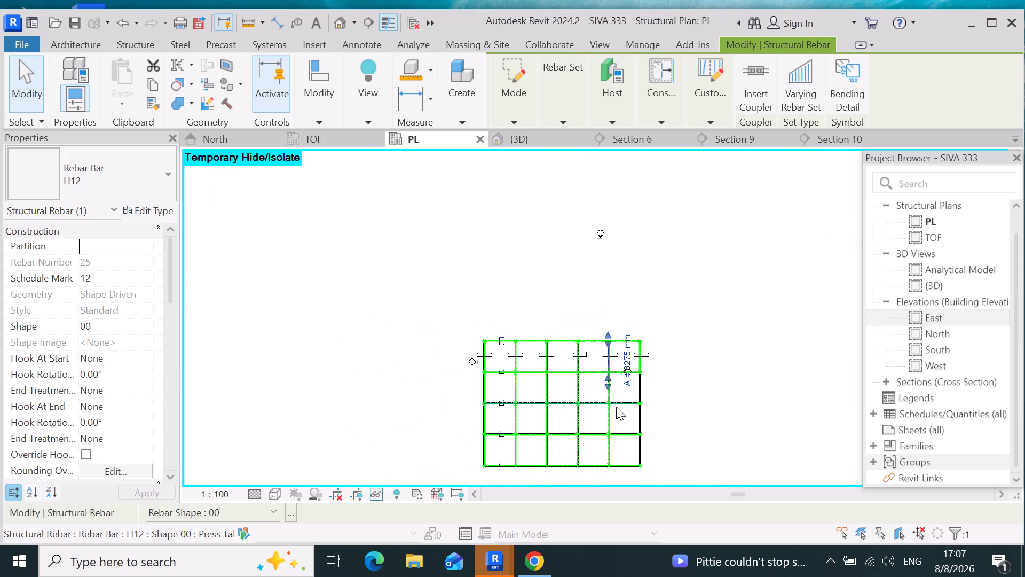
pyautogui.moveTo(609, 383); pyautogui.dragTo(605, 469)
# Shorten the fifth beam line's western H12 bar so its south end sits at the southernmost column's north edge.
pyautogui.scroll(15, 605, 469)
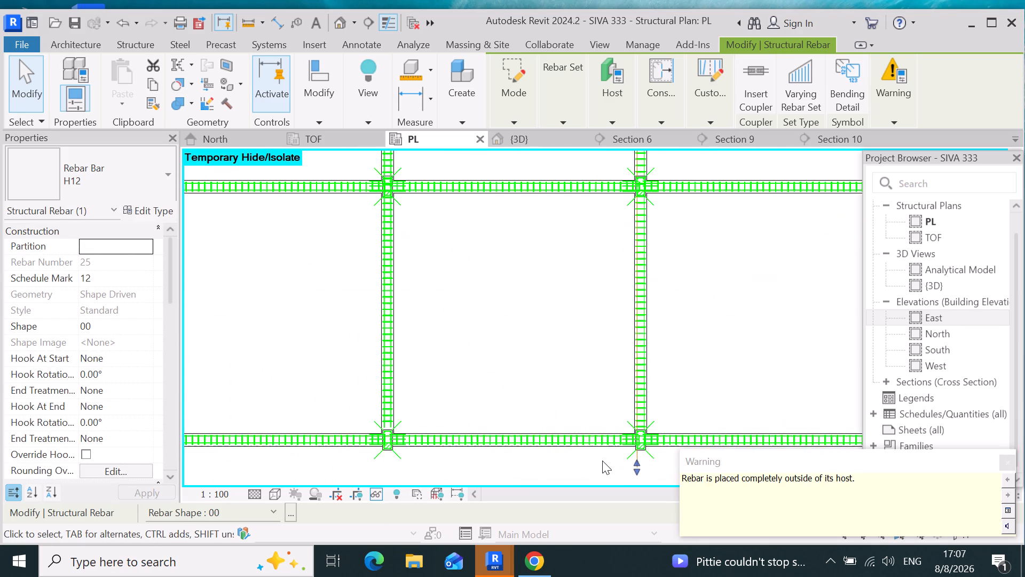
pyautogui.scroll(9, 602, 461)
pyautogui.scroll(-5, 585, 357)
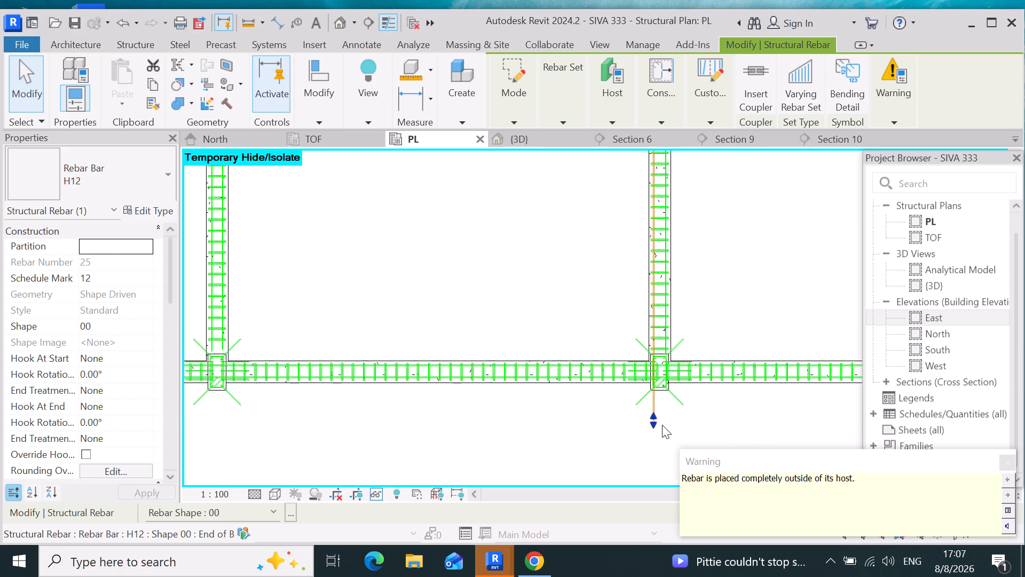
pyautogui.scroll(7, 663, 427)
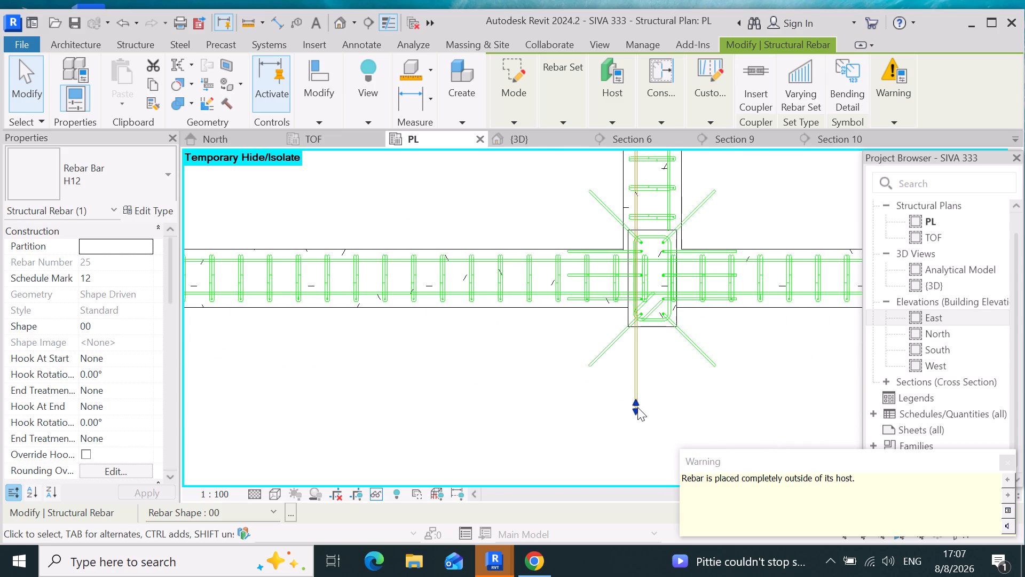
pyautogui.moveTo(635, 400); pyautogui.dragTo(634, 235)
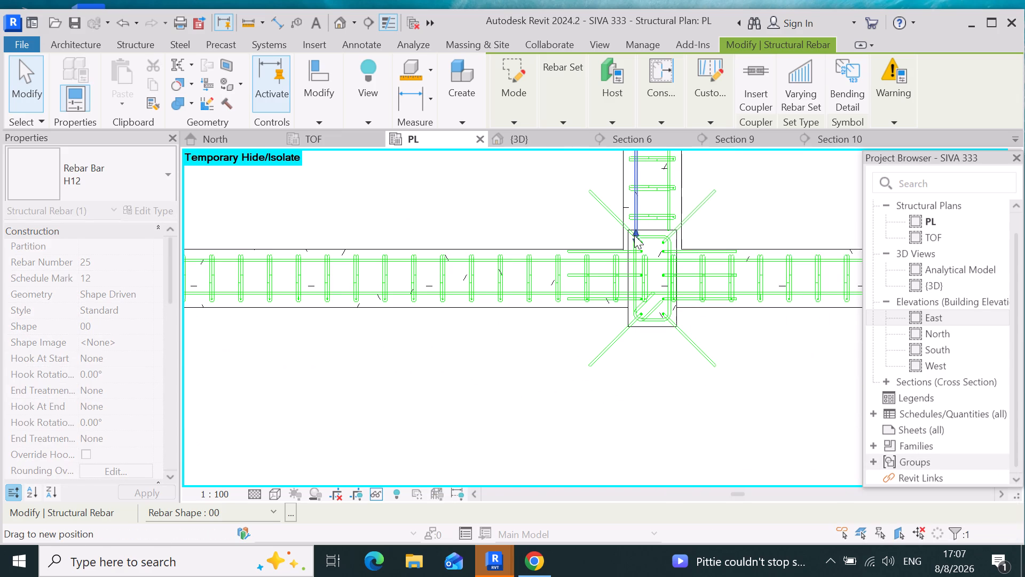
pyautogui.moveTo(634, 235); pyautogui.dragTo(635, 225)
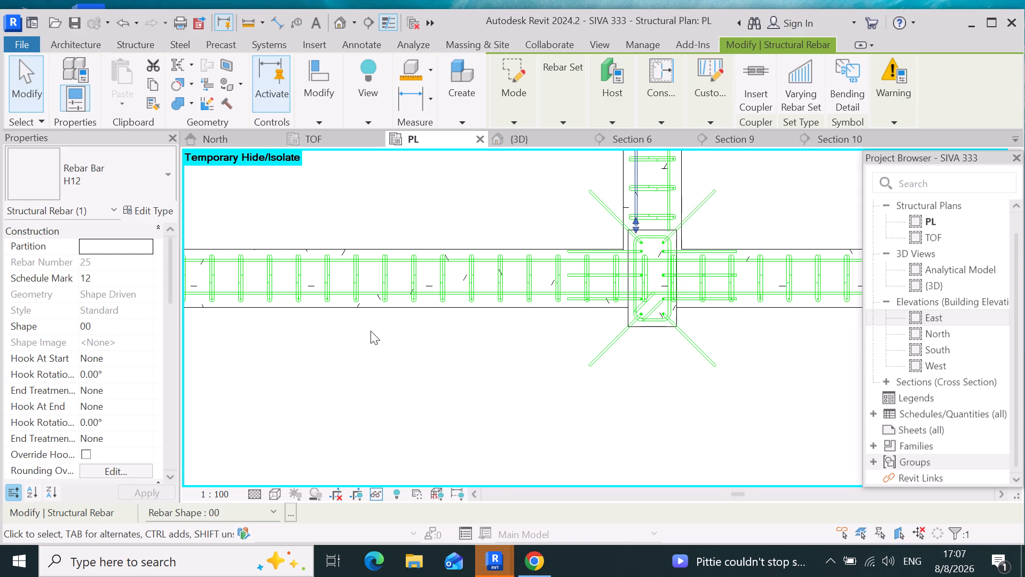
pyautogui.scroll(-5, 370, 331)
pyautogui.click(343, 404)
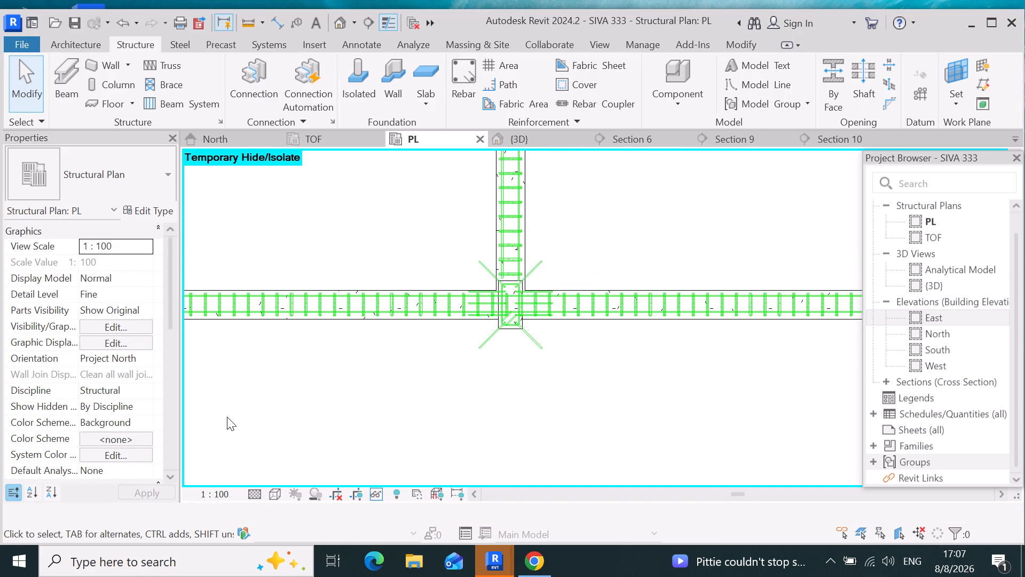
# Extend the easternmost beam line's M_T1 stirrup set from the first bay south to about the middle of the second bay.
pyautogui.scroll(-10, 321, 422)
pyautogui.scroll(-4, 516, 399)
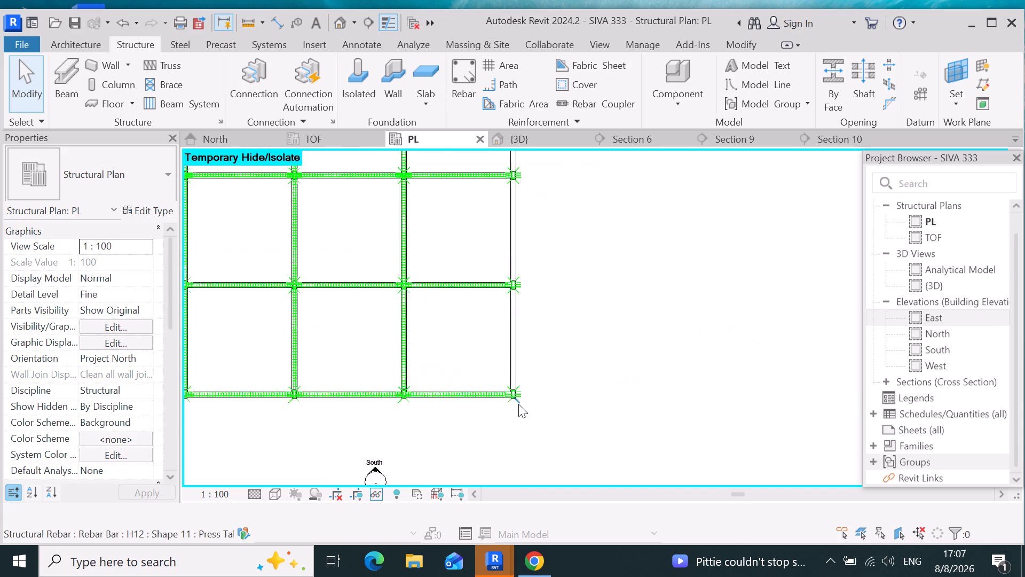
pyautogui.scroll(-2, 518, 404)
pyautogui.scroll(4, 501, 141)
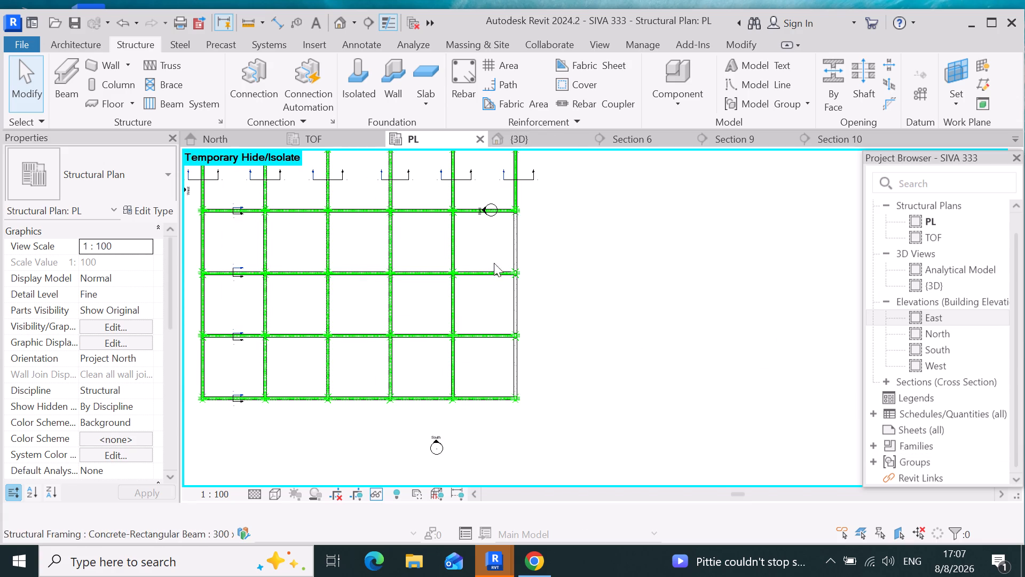
pyautogui.scroll(-4, 653, 378)
pyautogui.scroll(3, 618, 328)
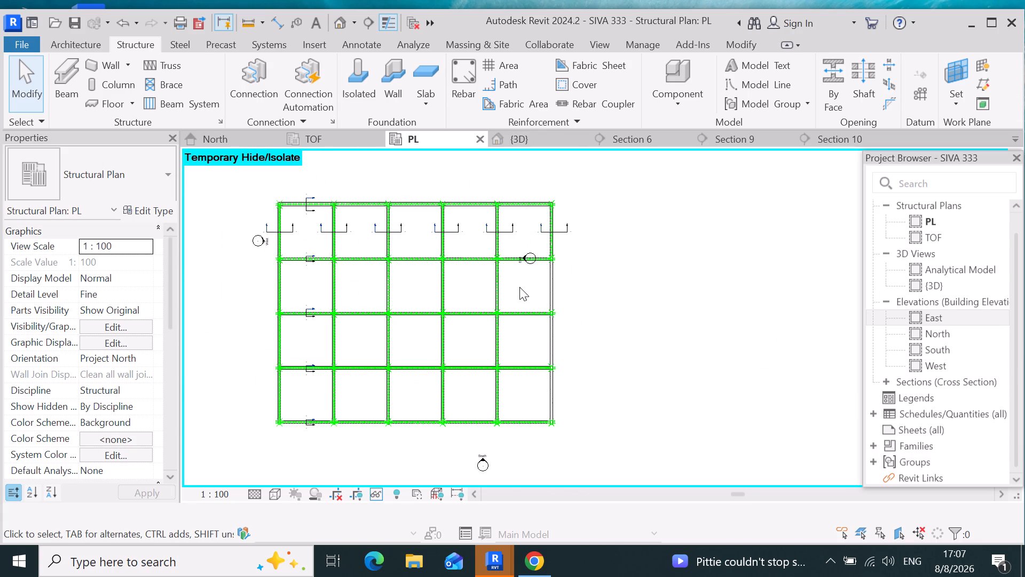
pyautogui.scroll(4, 519, 287)
pyautogui.scroll(9, 569, 262)
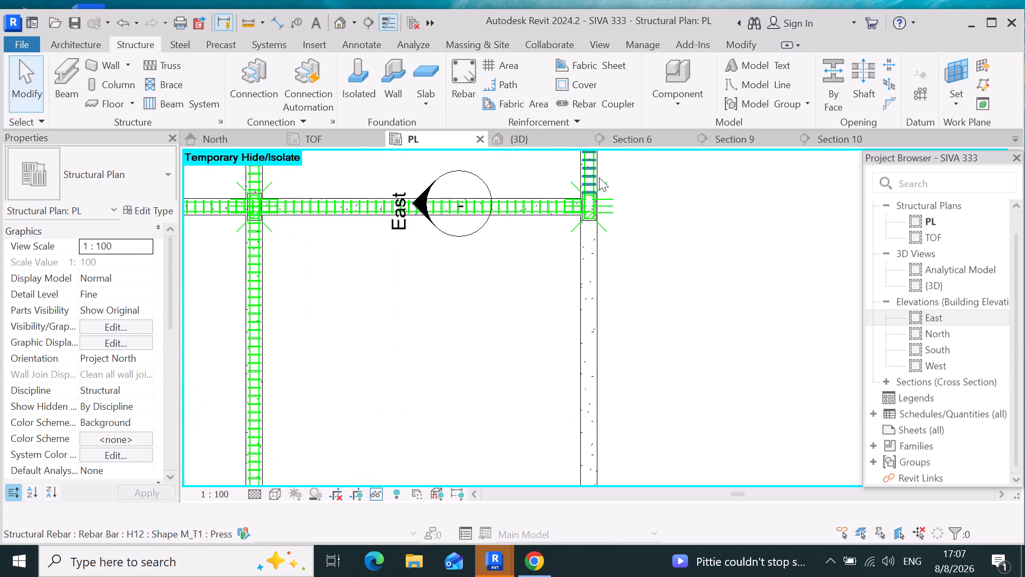
pyautogui.scroll(4, 594, 184)
pyautogui.click(584, 186)
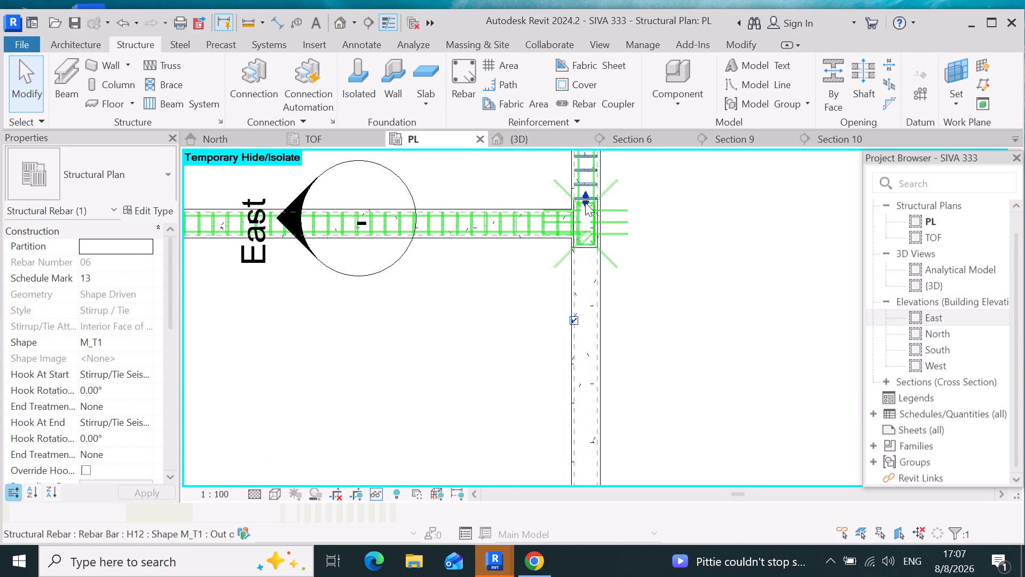
pyautogui.moveTo(587, 201); pyautogui.dragTo(571, 454)
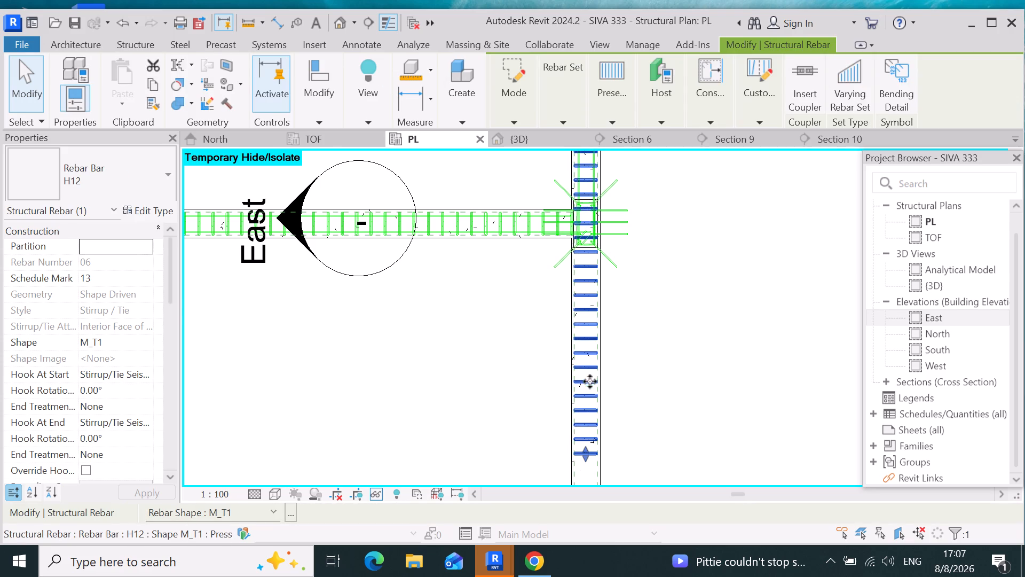
pyautogui.scroll(-6, 590, 379)
pyautogui.moveTo(589, 412); pyautogui.dragTo(593, 443)
# Stretch the easternmost beam line's M_T1 stirrup set further south, just past the third east-west beam line.
pyautogui.scroll(-10, 558, 356)
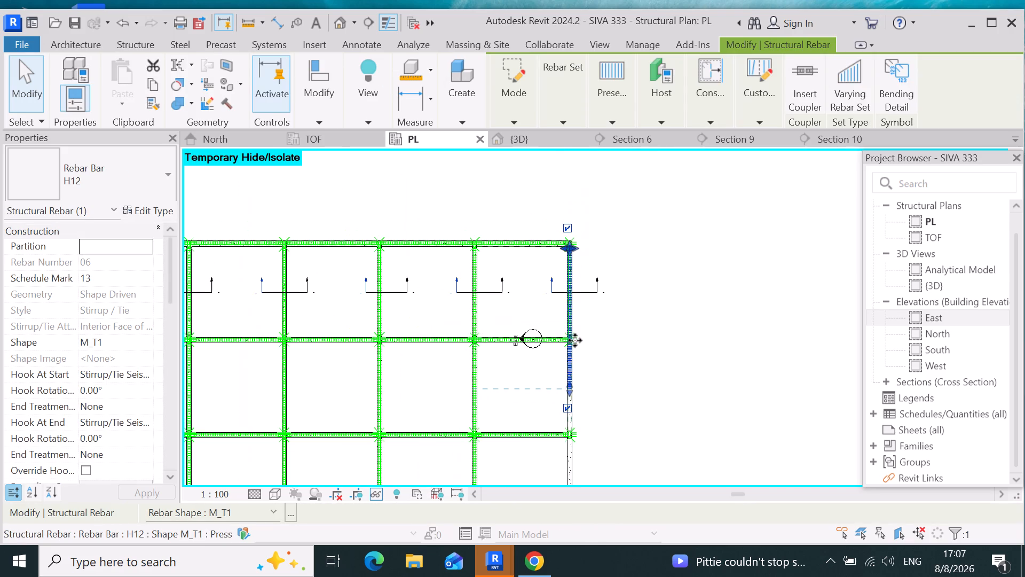
pyautogui.scroll(-3, 575, 340)
pyautogui.scroll(4, 558, 423)
pyautogui.scroll(-2, 599, 301)
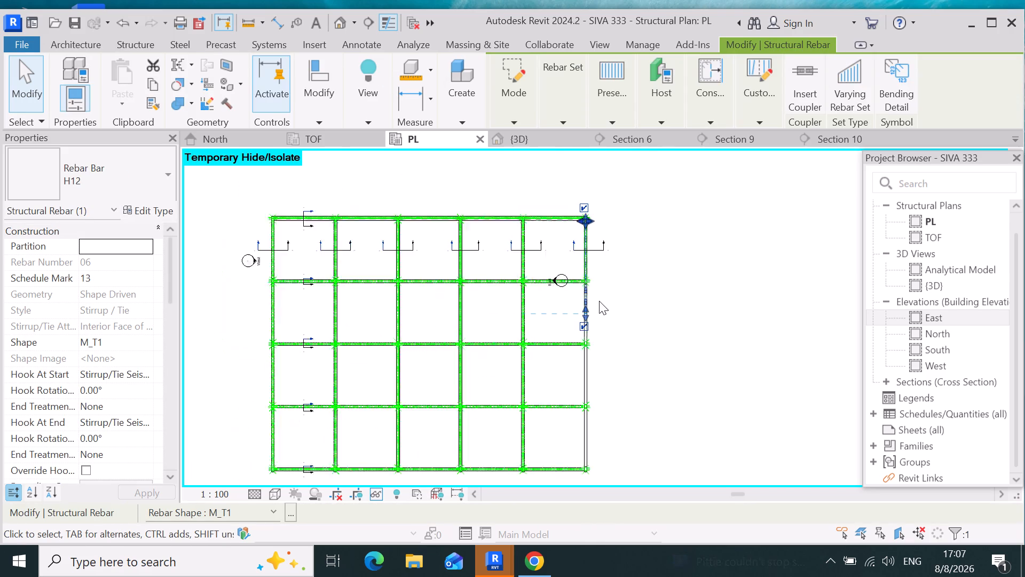
pyautogui.scroll(-2, 599, 301)
pyautogui.scroll(4, 604, 363)
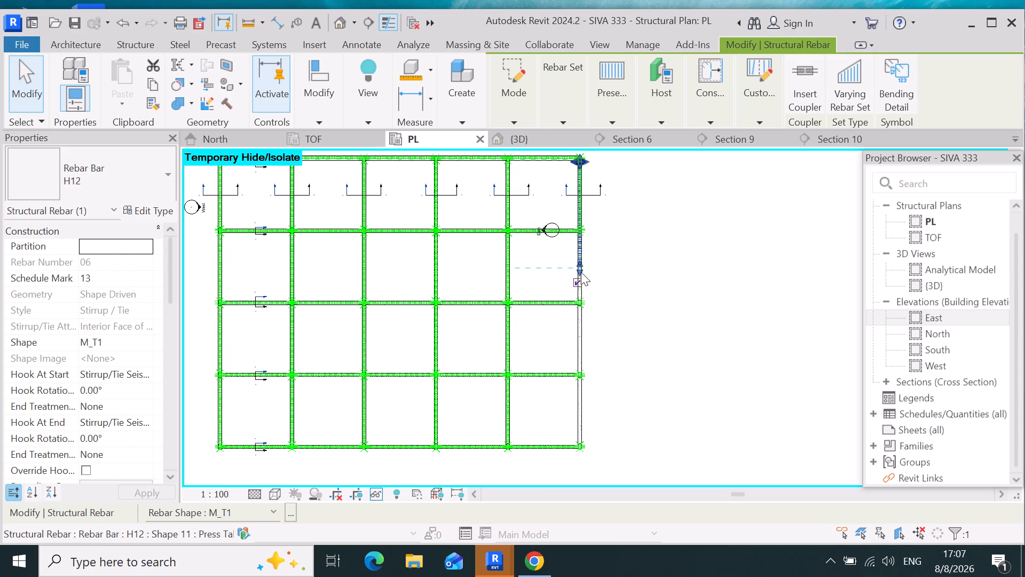
pyautogui.moveTo(581, 271); pyautogui.dragTo(589, 427)
pyautogui.scroll(4, 584, 303)
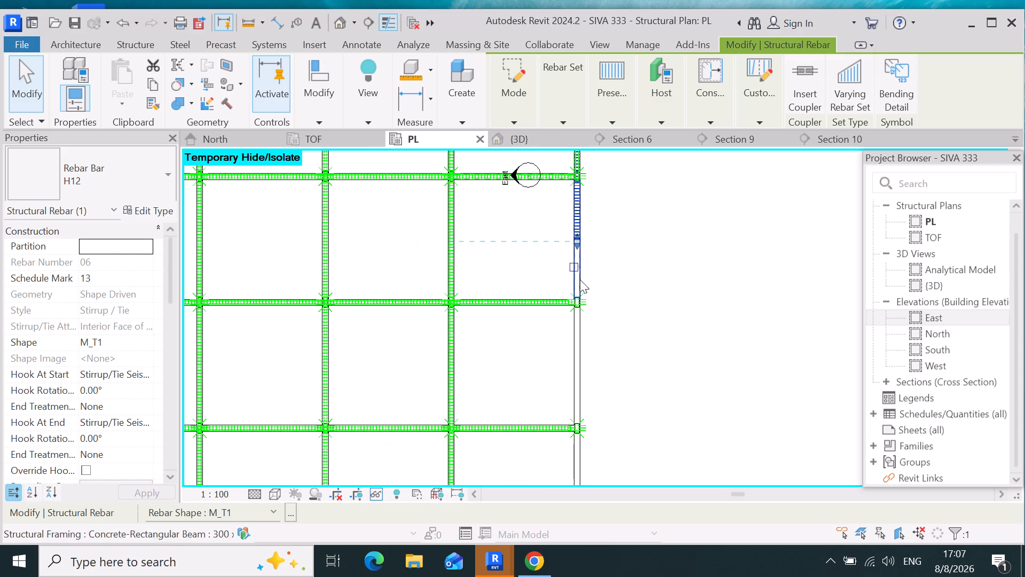
pyautogui.scroll(8, 575, 235)
pyautogui.moveTo(578, 252); pyautogui.dragTo(578, 256)
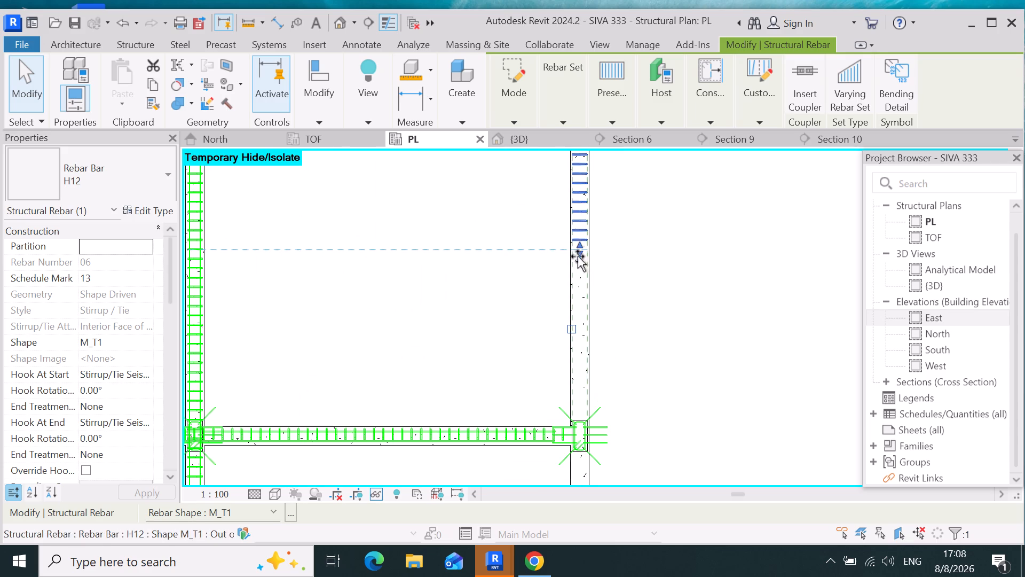
pyautogui.moveTo(578, 256); pyautogui.dragTo(580, 471)
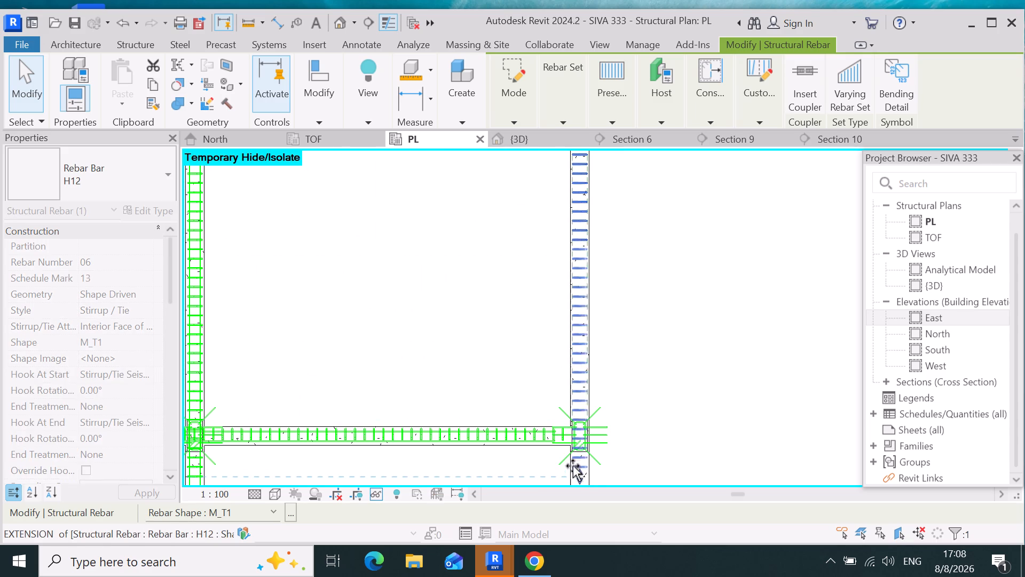
# Extend the easternmost beam line's M_T1 stirrup set from the third east-west beam line south to past the southernmost column.
pyautogui.scroll(-5, 601, 246)
pyautogui.scroll(-6, 555, 302)
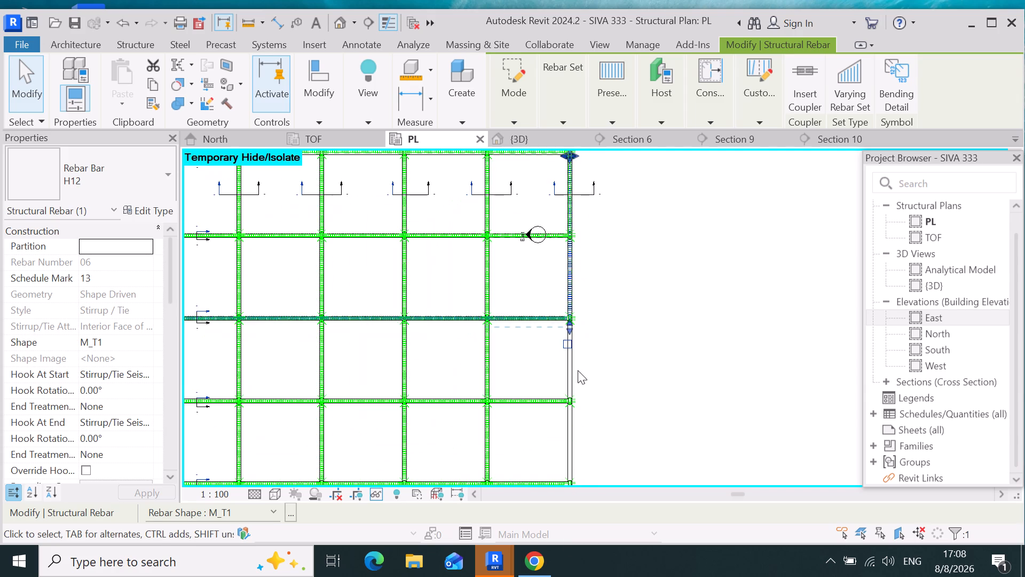
pyautogui.scroll(-5, 610, 333)
pyautogui.scroll(2, 580, 364)
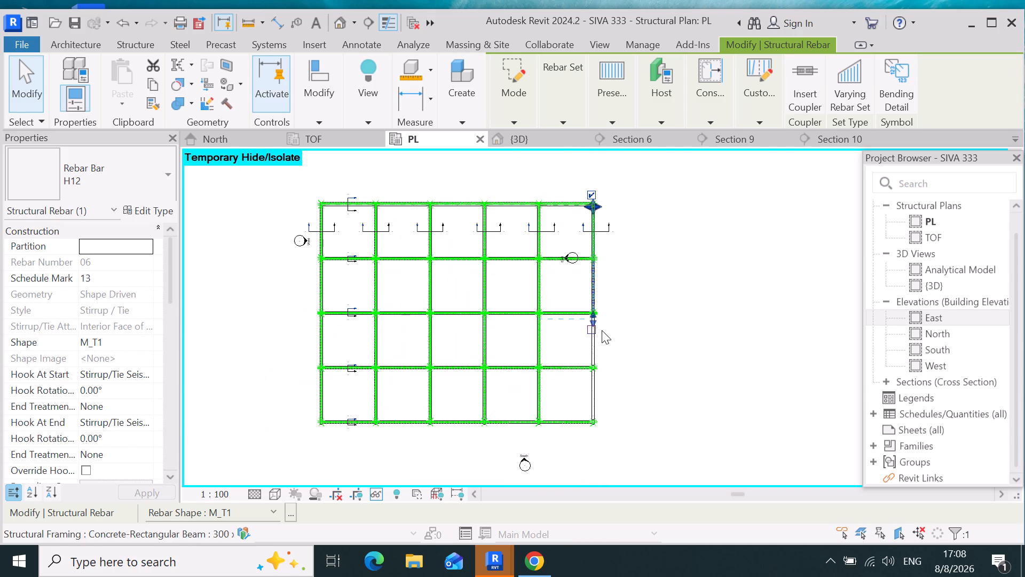
pyautogui.moveTo(592, 320); pyautogui.dragTo(598, 418)
pyautogui.scroll(4, 593, 368)
pyautogui.scroll(8, 600, 292)
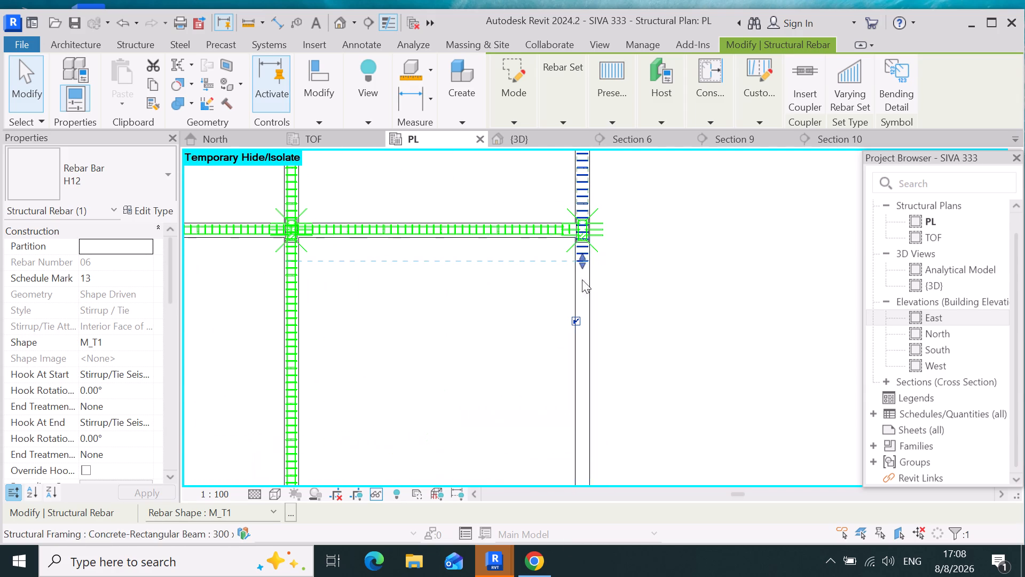
pyautogui.moveTo(581, 264); pyautogui.dragTo(590, 373)
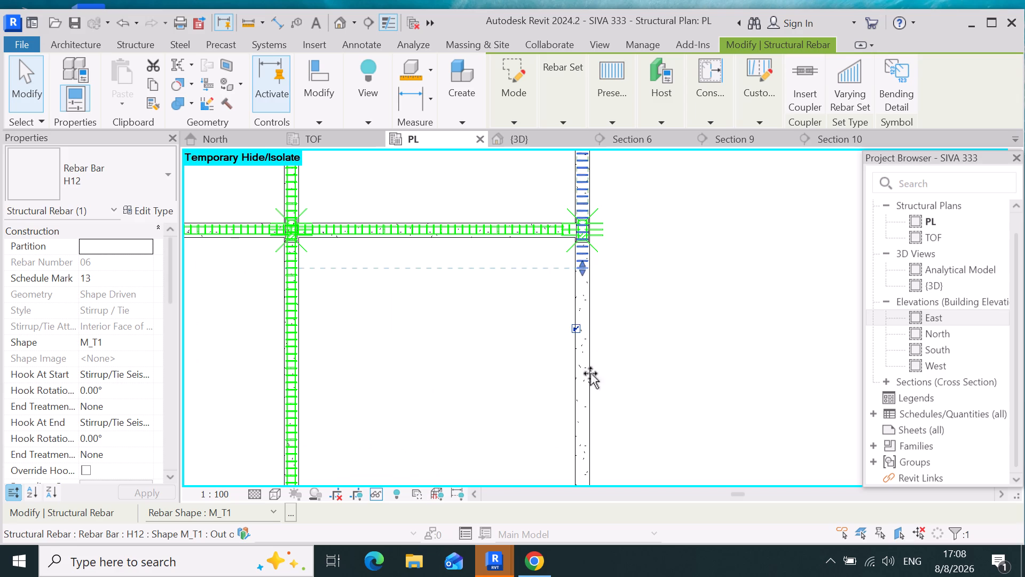
pyautogui.moveTo(590, 373); pyautogui.dragTo(605, 407)
pyautogui.scroll(-6, 604, 407)
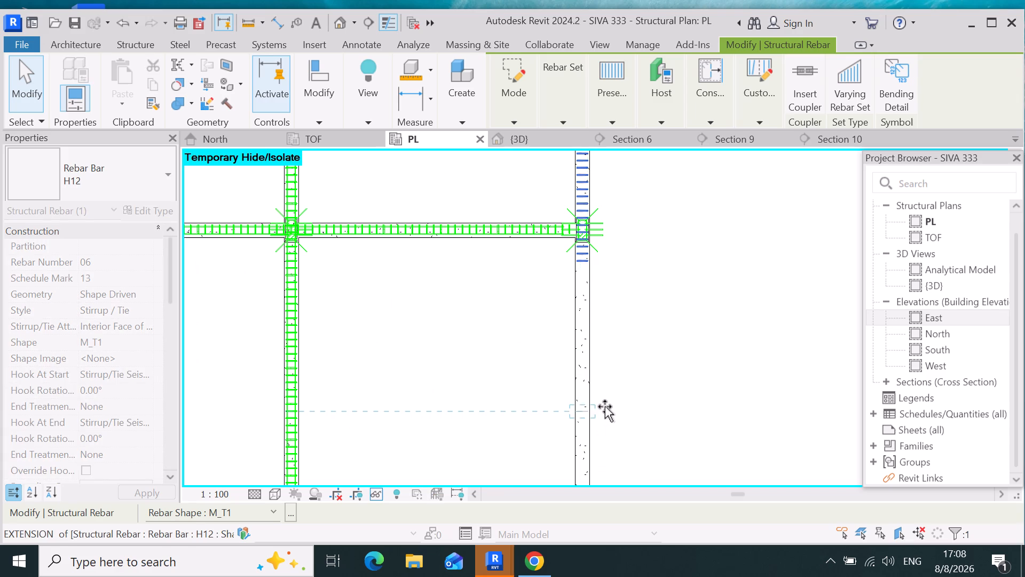
pyautogui.moveTo(605, 407); pyautogui.dragTo(551, 342)
pyautogui.scroll(-6, 613, 386)
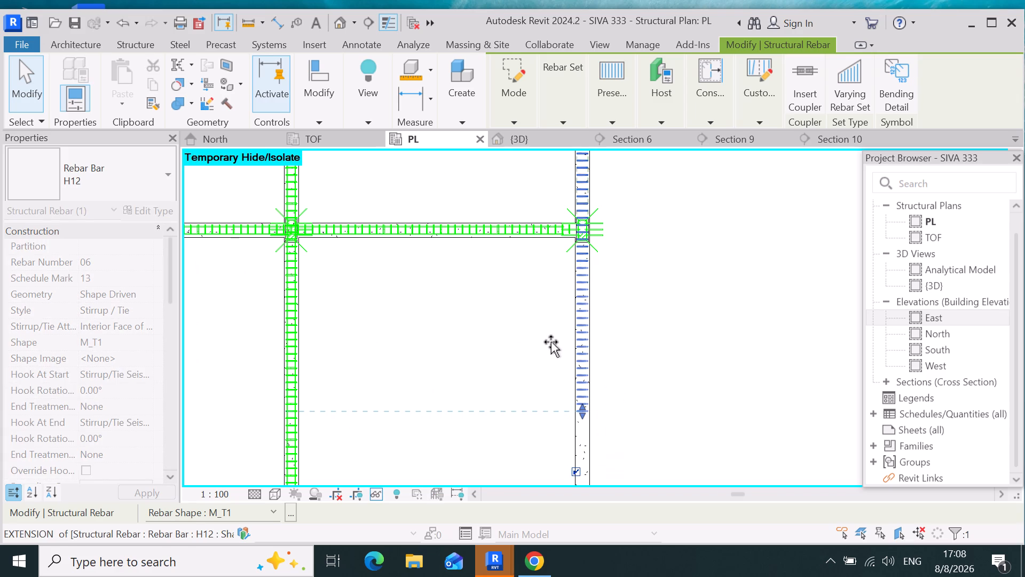
pyautogui.moveTo(551, 342); pyautogui.dragTo(557, 413)
pyautogui.scroll(-5, 527, 337)
pyautogui.scroll(6, 557, 412)
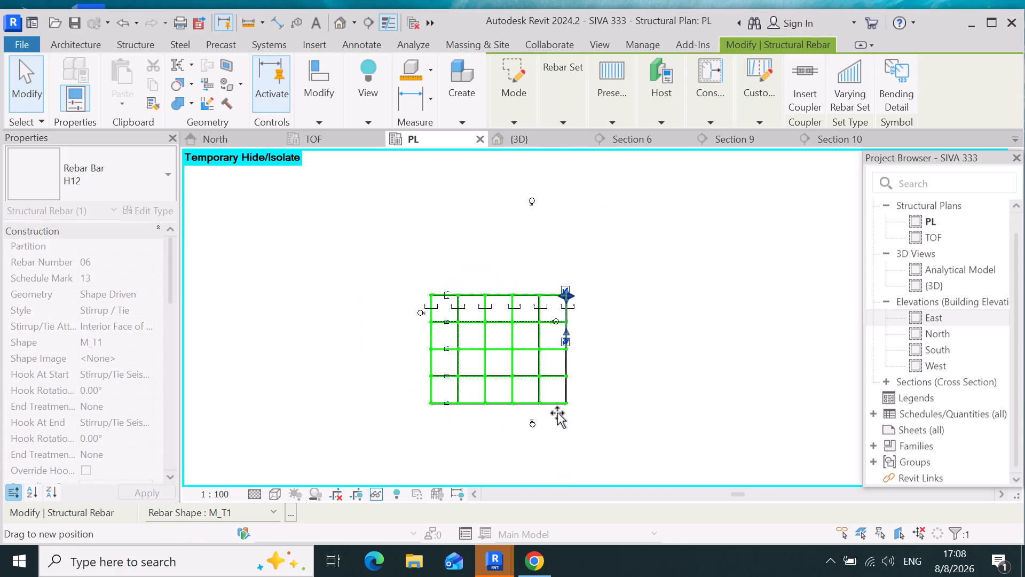
pyautogui.scroll(2, 557, 413)
pyautogui.moveTo(557, 413); pyautogui.dragTo(567, 402)
pyautogui.scroll(4, 567, 401)
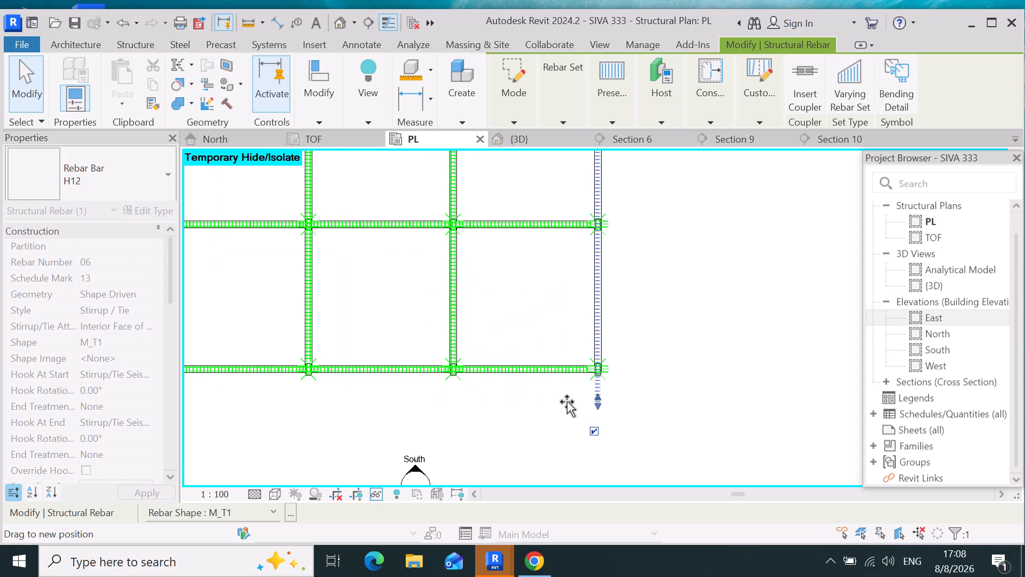
# Shorten the easternmost beam line's M_T1 stirrup set so it ends at the southernmost column's north edge.
pyautogui.moveTo(567, 402); pyautogui.dragTo(602, 346)
pyautogui.scroll(3, 591, 399)
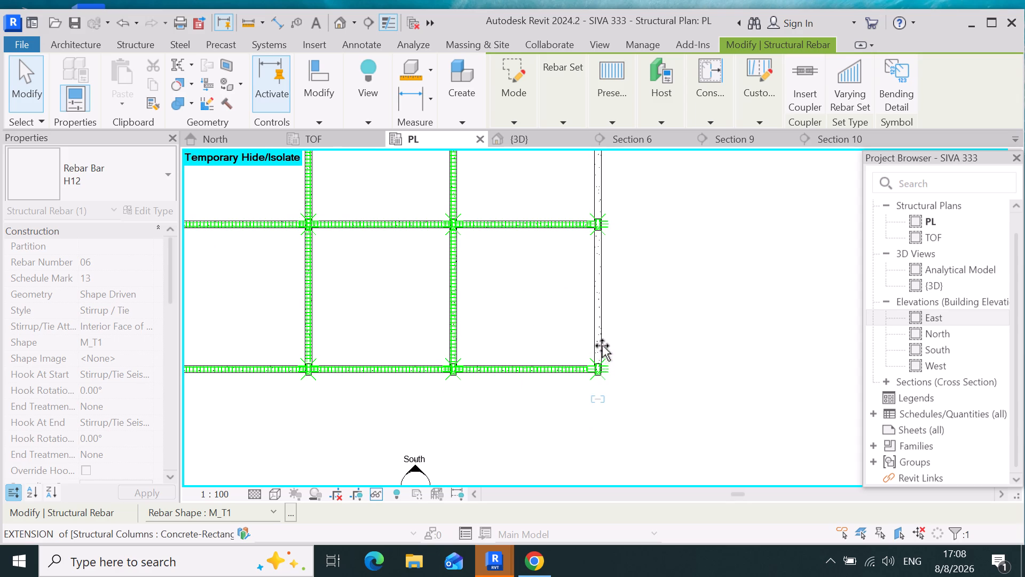
pyautogui.moveTo(602, 346); pyautogui.dragTo(600, 340)
pyautogui.scroll(3, 596, 364)
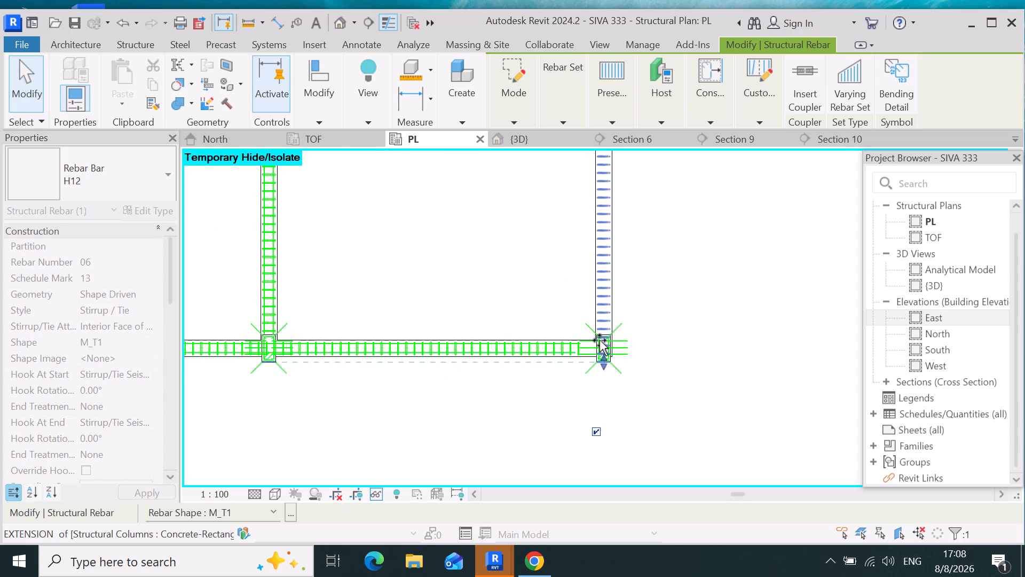
pyautogui.moveTo(600, 340); pyautogui.dragTo(614, 327)
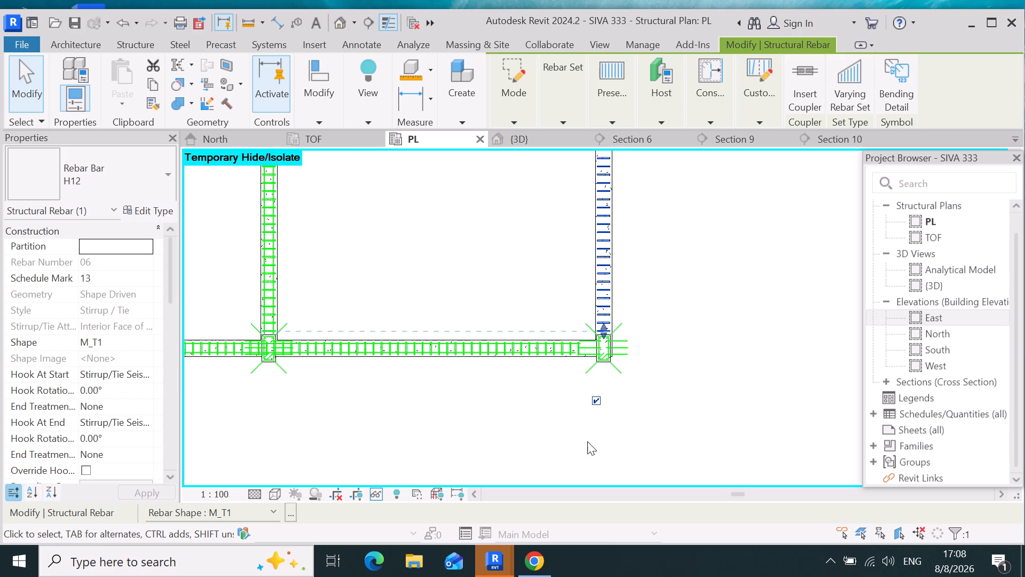
pyautogui.scroll(-5, 587, 440)
pyautogui.scroll(-5, 715, 344)
pyautogui.scroll(-5, 541, 417)
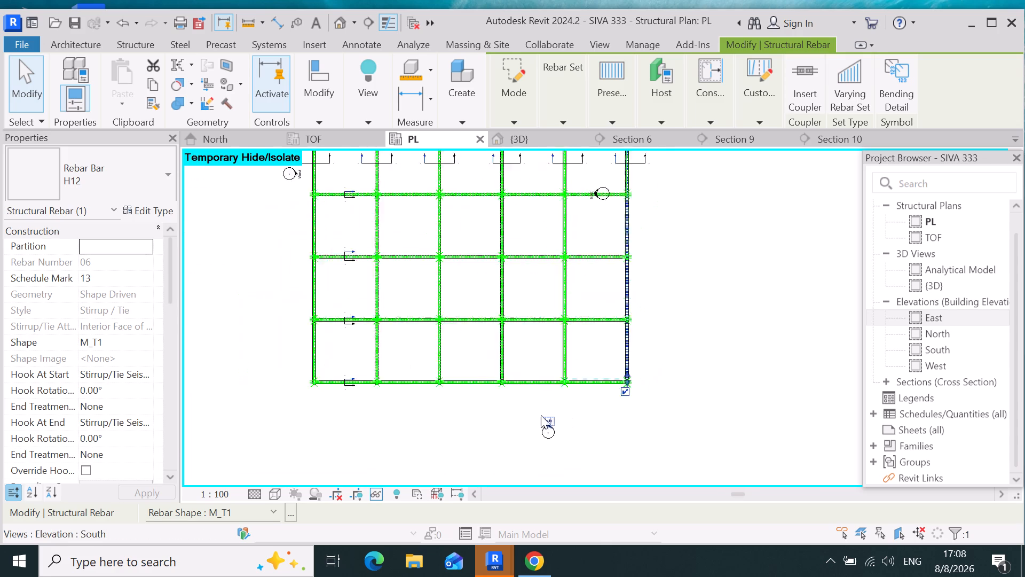
pyautogui.scroll(4, 575, 316)
pyautogui.click(730, 318)
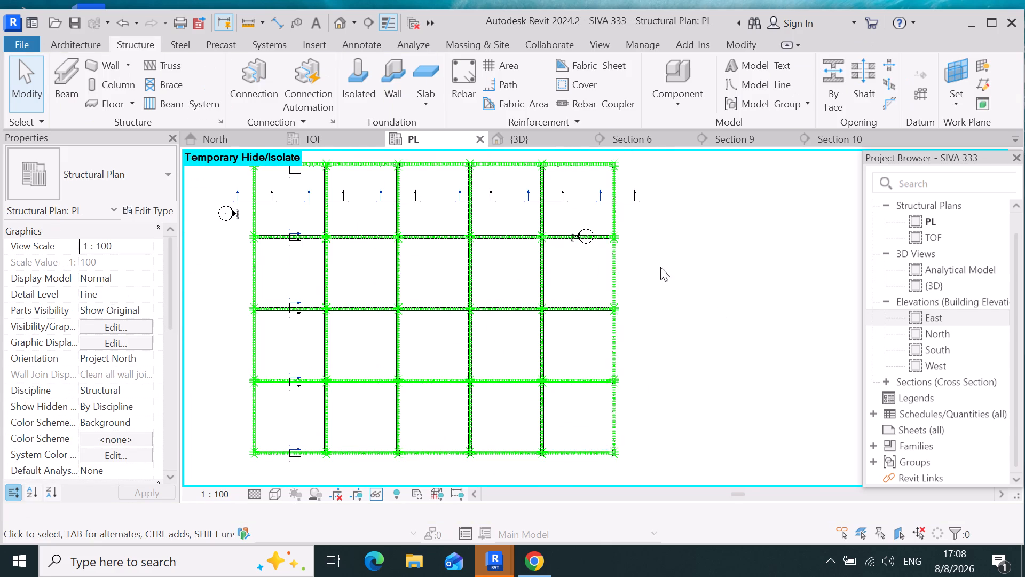
# Extend the easternmost beam line's eastern H12 straight bar south into the second bay, to about 7455 mm long.
pyautogui.scroll(4, 590, 243)
pyautogui.scroll(7, 634, 250)
pyautogui.scroll(5, 633, 184)
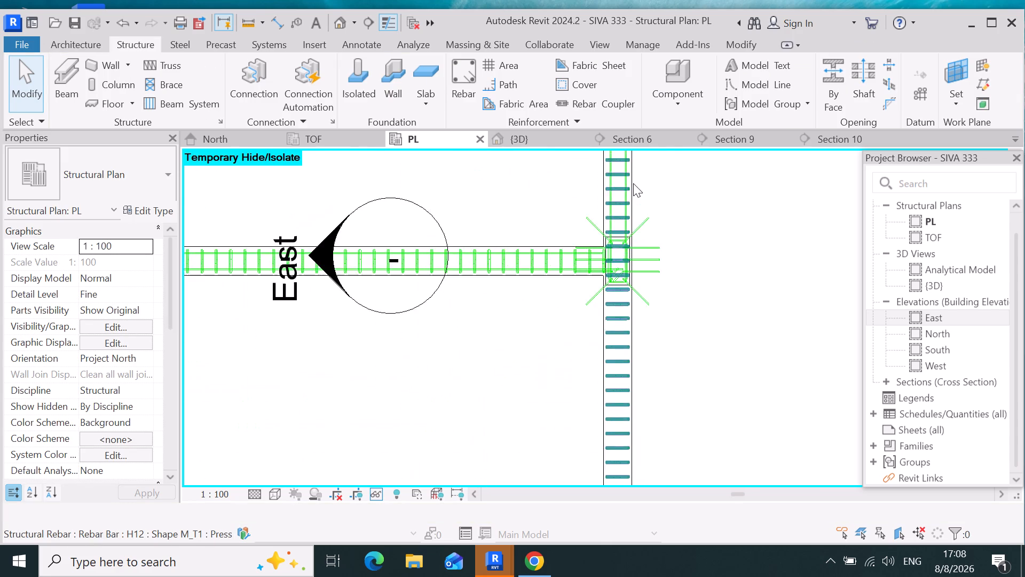
pyautogui.scroll(6, 633, 183)
pyautogui.click(616, 212)
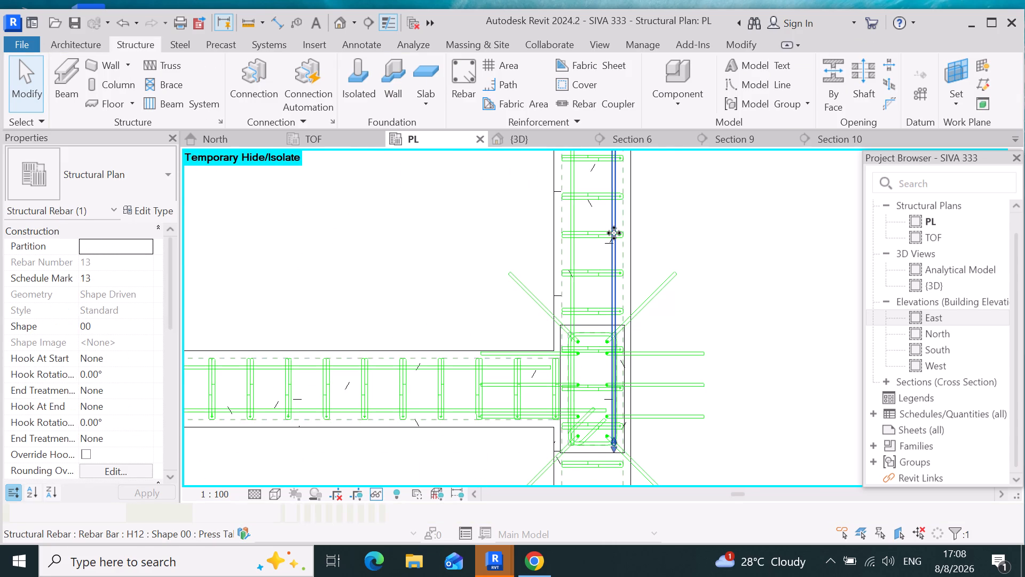
pyautogui.scroll(-9, 614, 229)
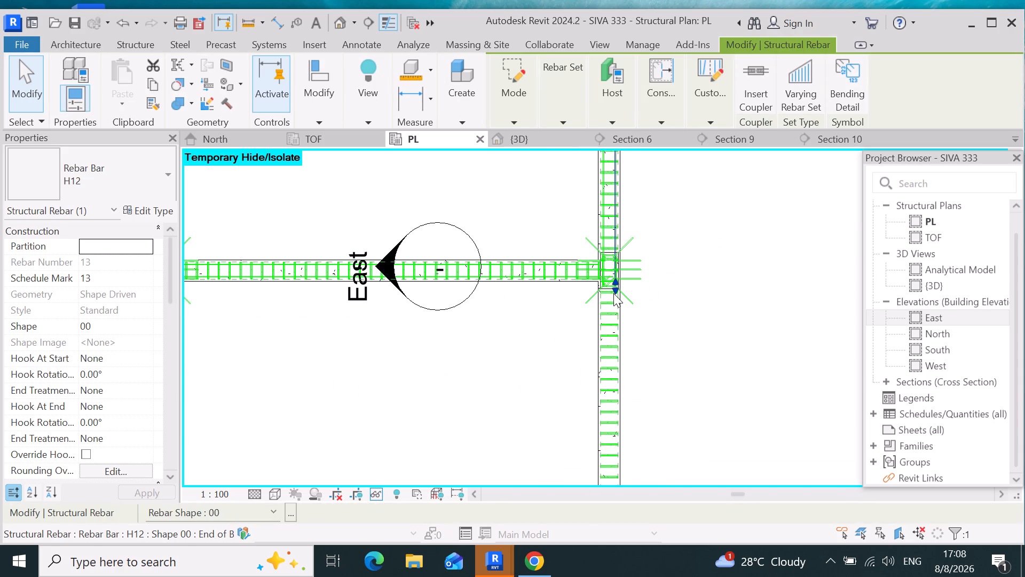
pyautogui.moveTo(613, 288); pyautogui.dragTo(608, 354)
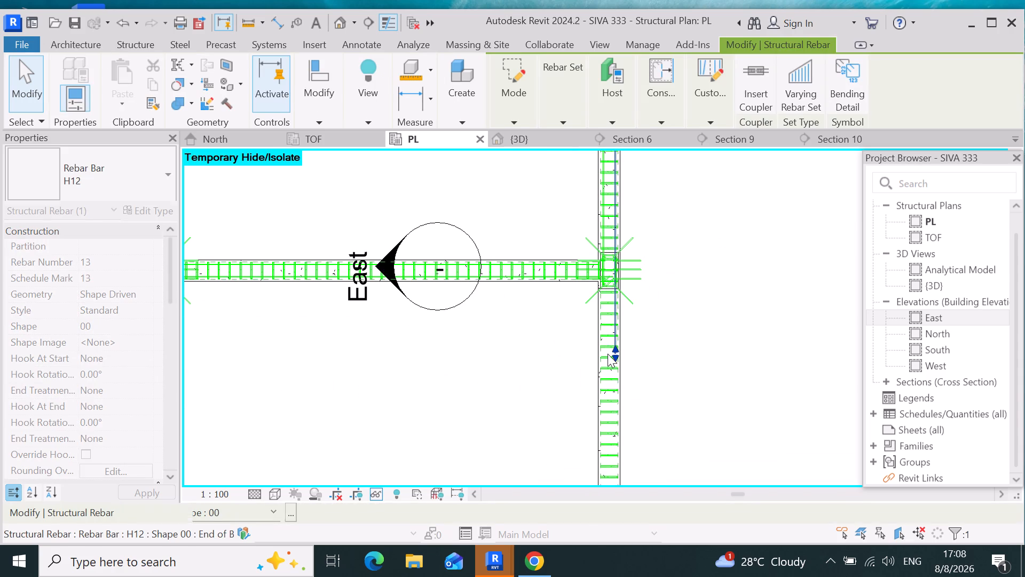
pyautogui.scroll(-12, 608, 353)
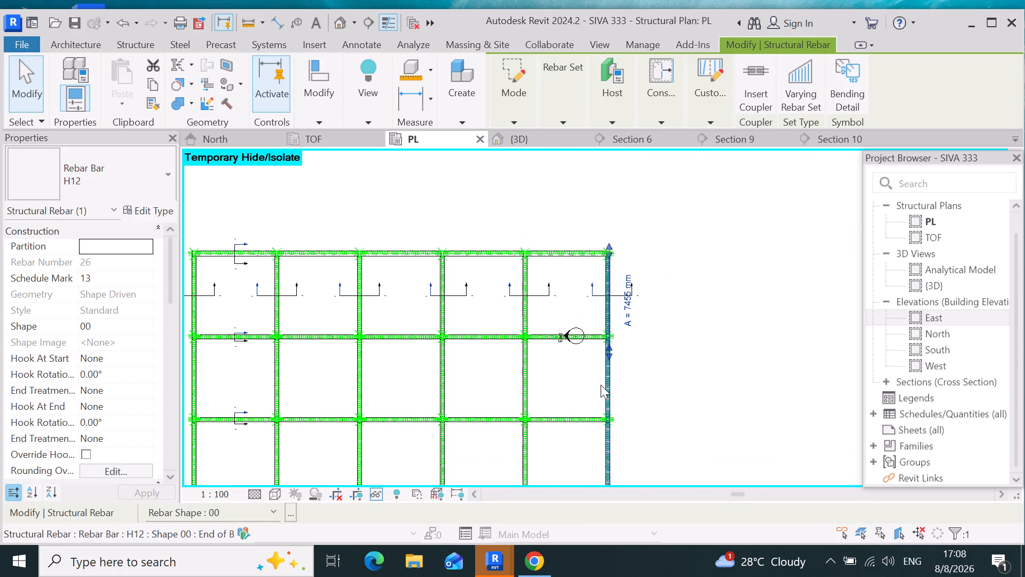
# Stretch the easternmost beam line's eastern H12 bar from the second bay south to past the southernmost column.
pyautogui.scroll(5, 614, 400)
pyautogui.scroll(-10, 630, 323)
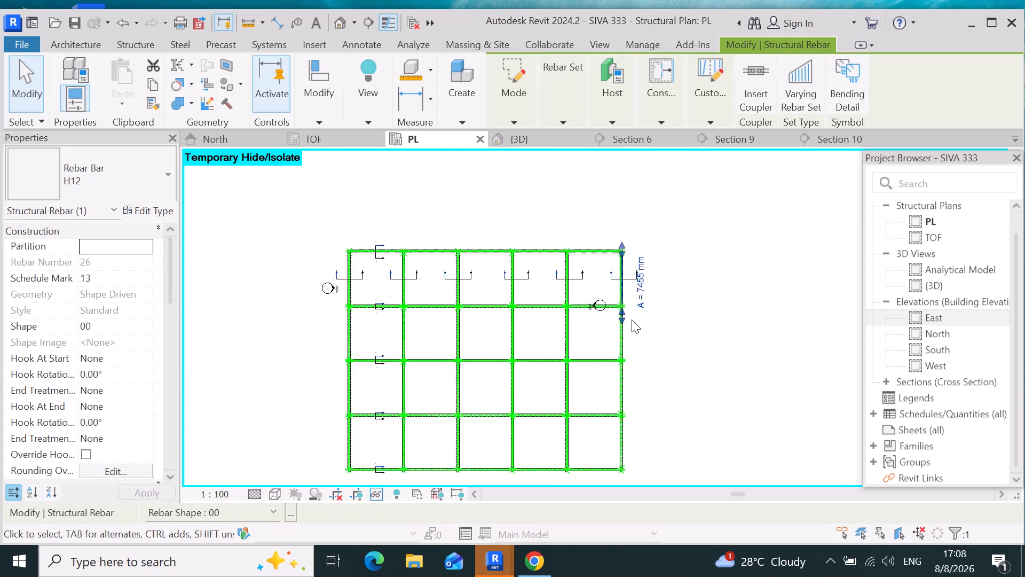
pyautogui.scroll(-1, 632, 319)
pyautogui.scroll(4, 627, 339)
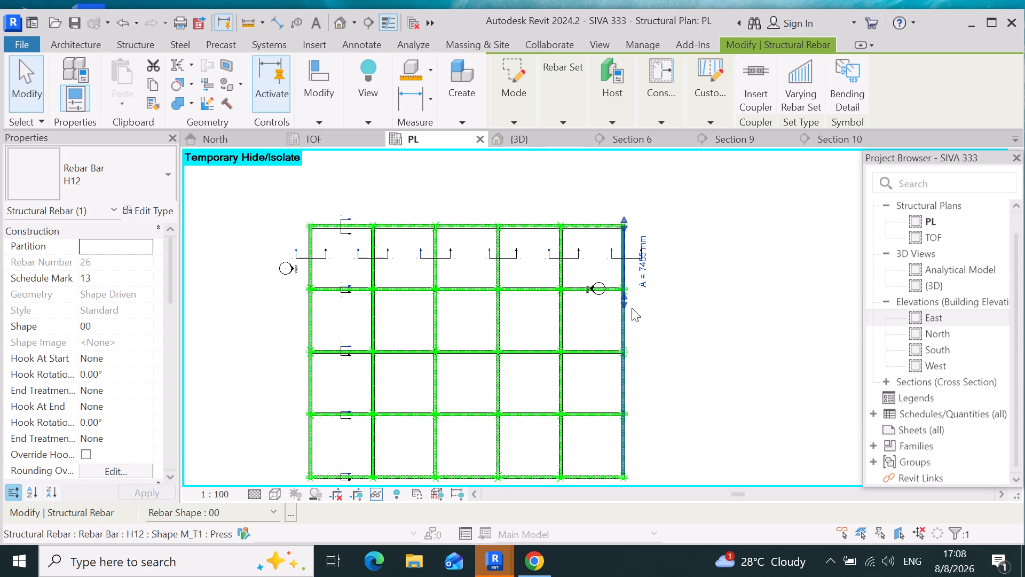
pyautogui.moveTo(622, 301); pyautogui.dragTo(626, 395)
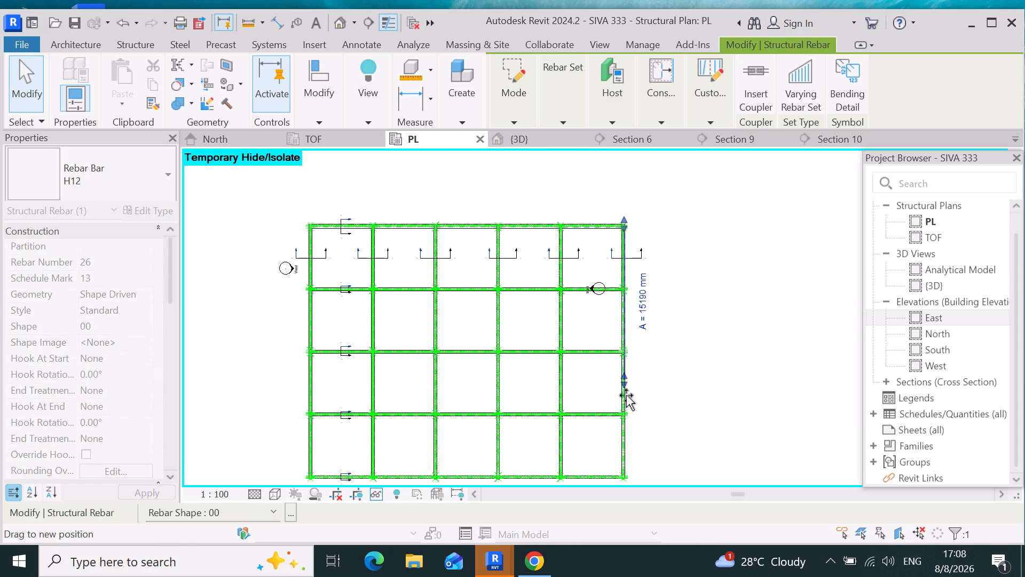
pyautogui.moveTo(626, 395); pyautogui.dragTo(627, 475)
pyautogui.scroll(4, 627, 475)
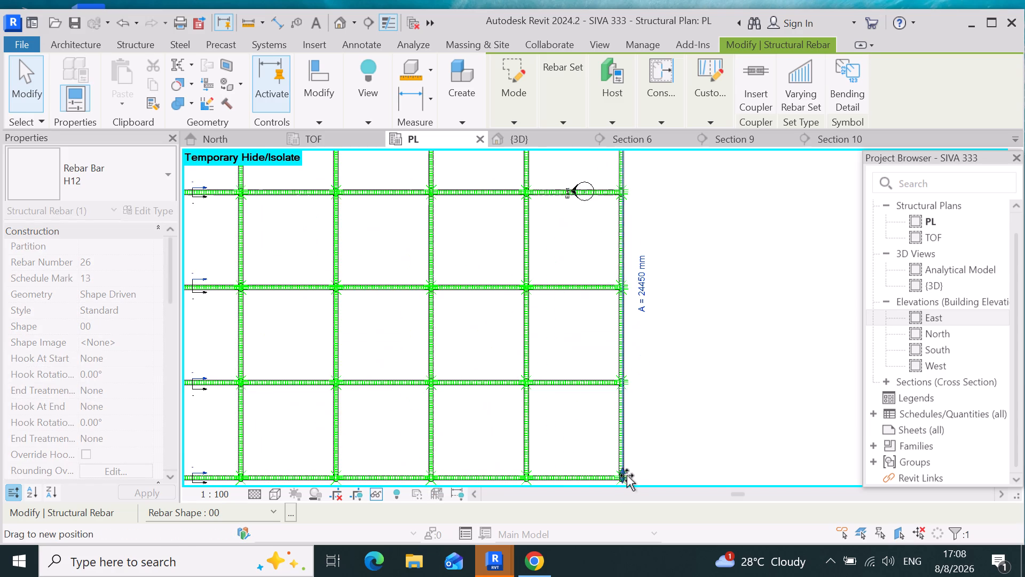
pyautogui.moveTo(627, 475); pyautogui.dragTo(620, 445)
pyautogui.scroll(4, 627, 475)
pyautogui.scroll(-5, 628, 392)
pyautogui.scroll(13, 620, 444)
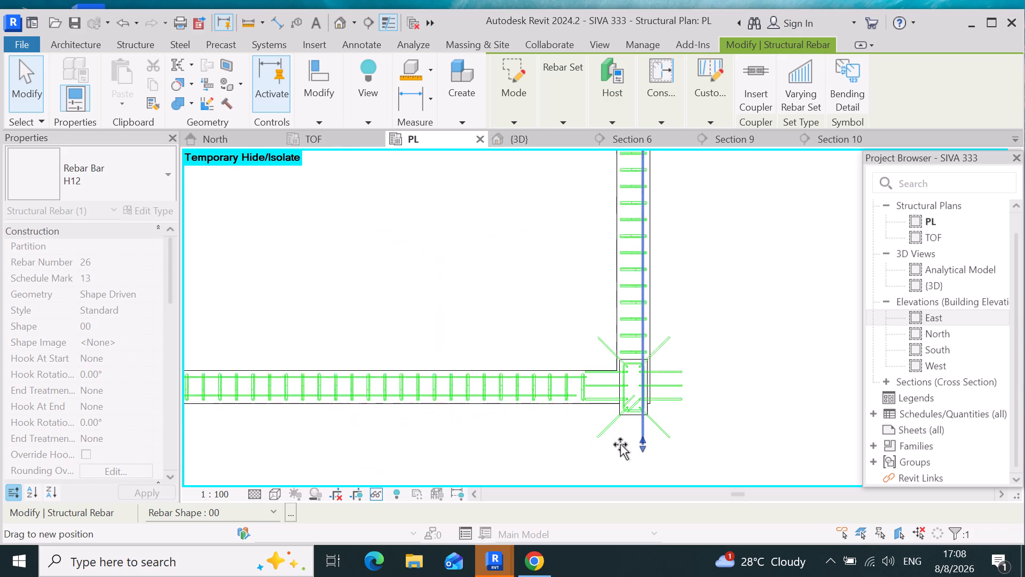
# Shorten the easternmost beam line's eastern H12 bar so its south end sits at the southernmost column's north edge.
pyautogui.scroll(2, 620, 445)
pyautogui.moveTo(620, 445); pyautogui.dragTo(622, 346)
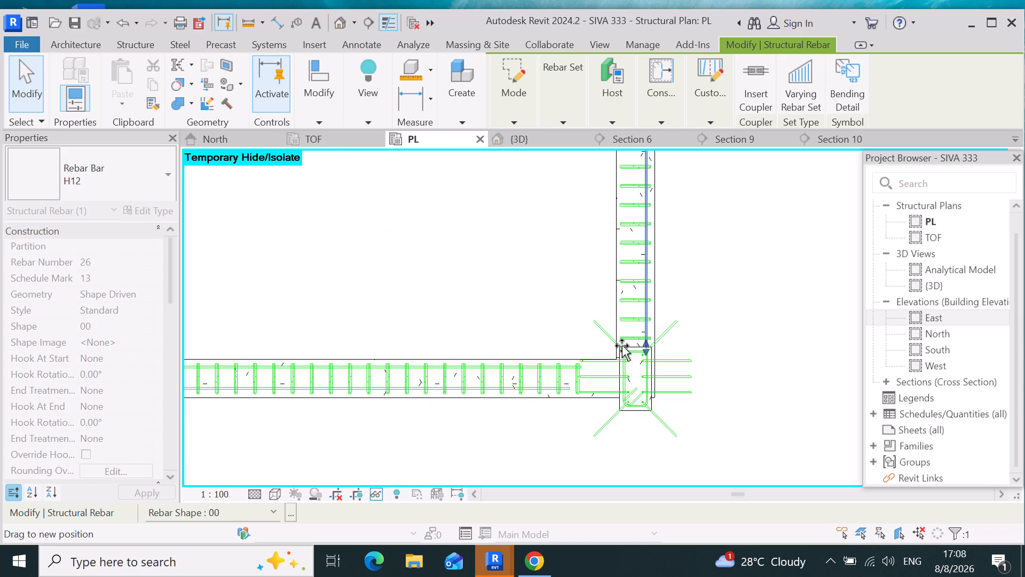
pyautogui.moveTo(622, 346); pyautogui.dragTo(622, 345)
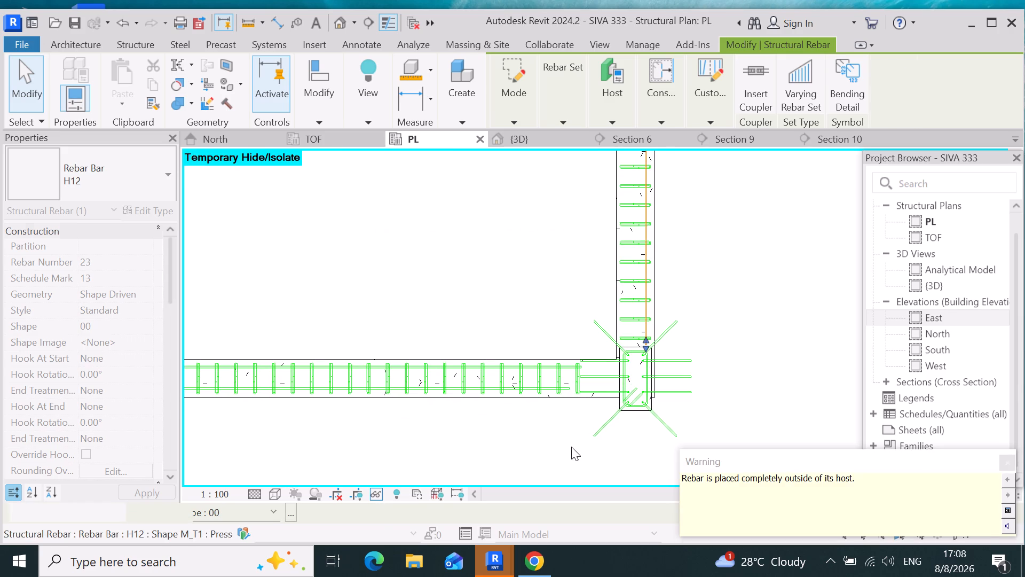
pyautogui.click(570, 447)
pyautogui.scroll(7, 629, 392)
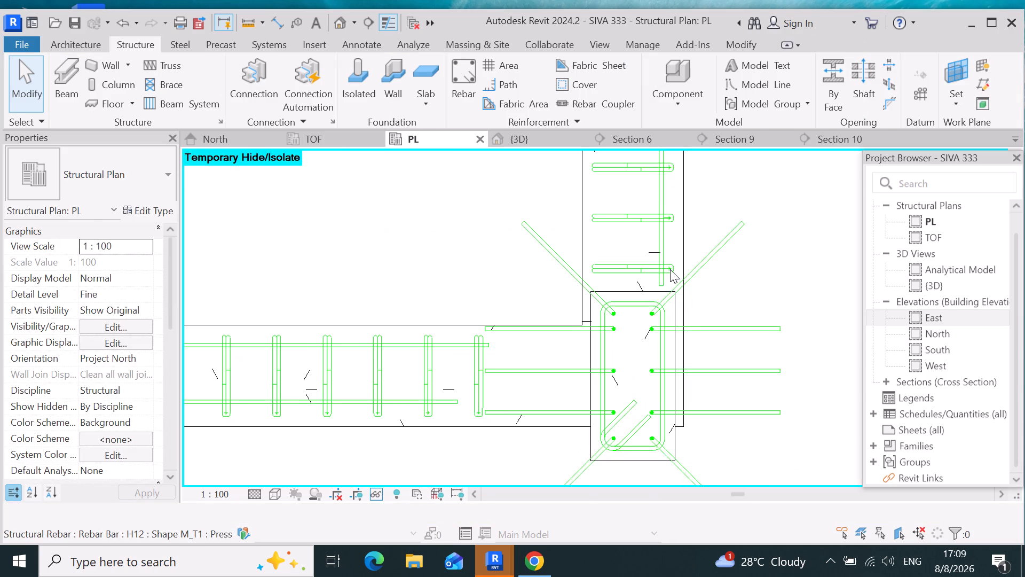
# Extend the easternmost beam line's western H12 straight bar south through the second bay, to about 12735 mm long.
pyautogui.scroll(-20, 652, 351)
pyautogui.scroll(-2, 652, 351)
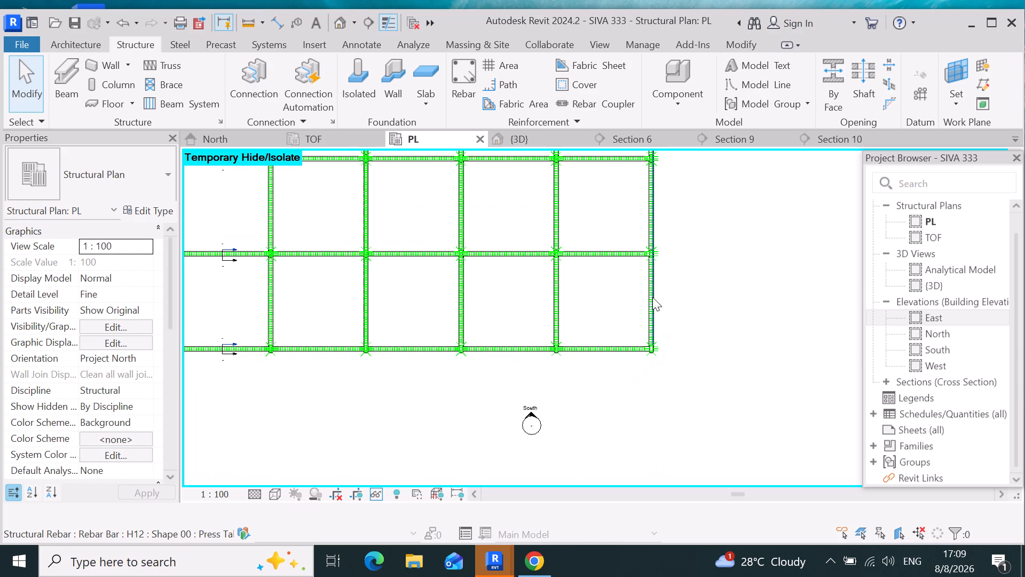
pyautogui.scroll(-11, 638, 315)
pyautogui.scroll(2, 645, 246)
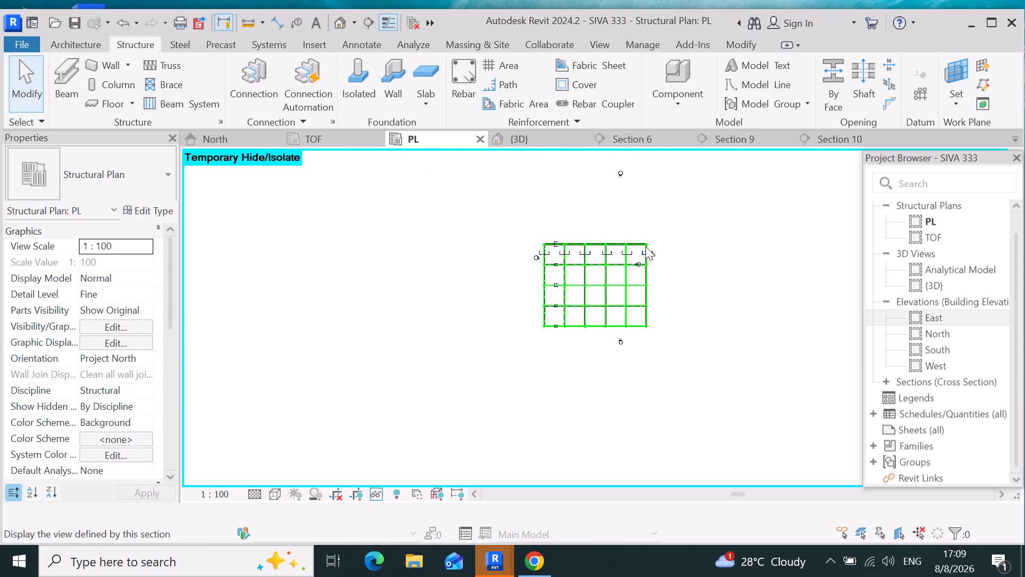
pyautogui.scroll(15, 645, 246)
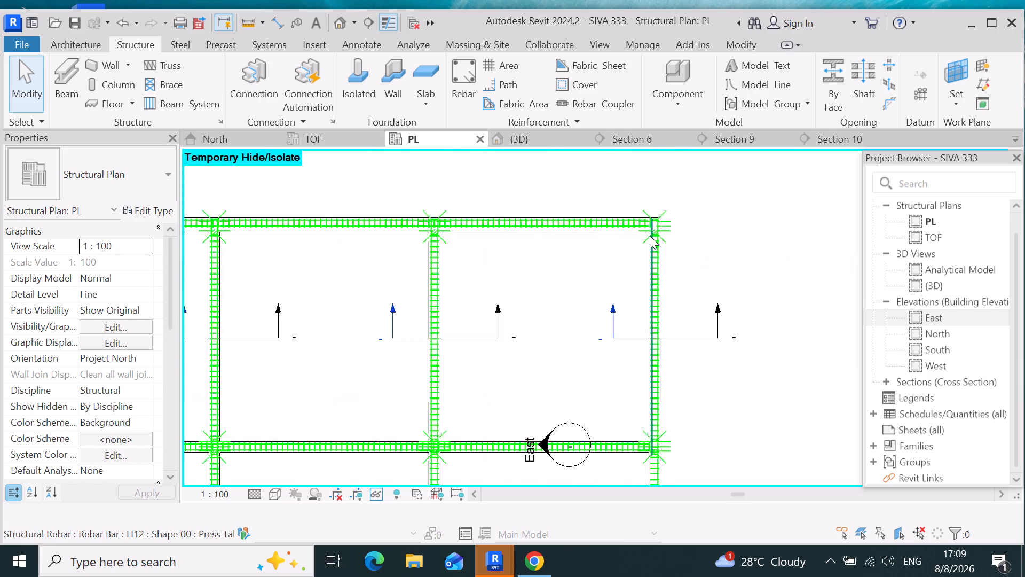
pyautogui.scroll(9, 650, 236)
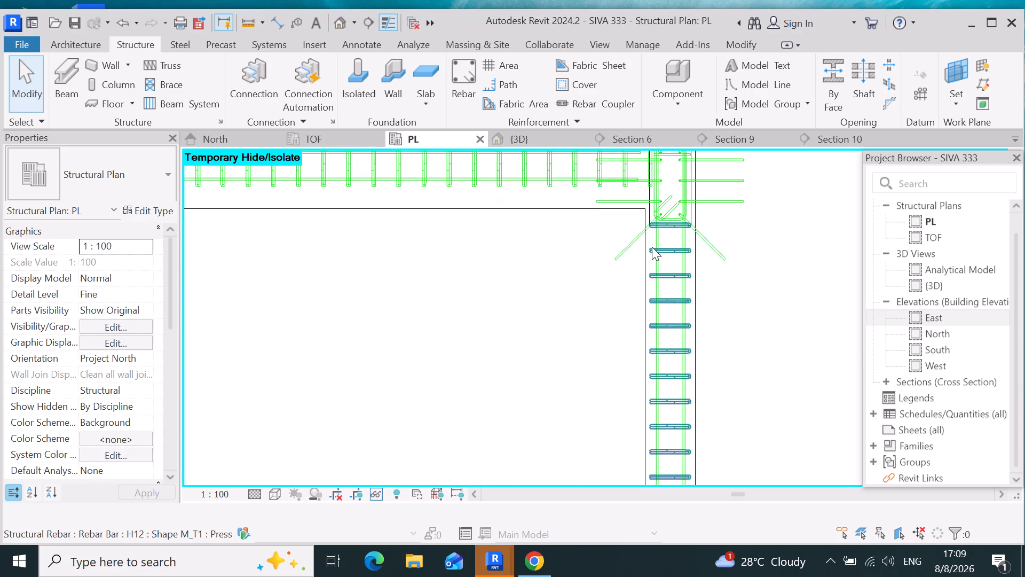
pyautogui.scroll(5, 652, 247)
pyautogui.click(658, 230)
pyautogui.scroll(-7, 660, 224)
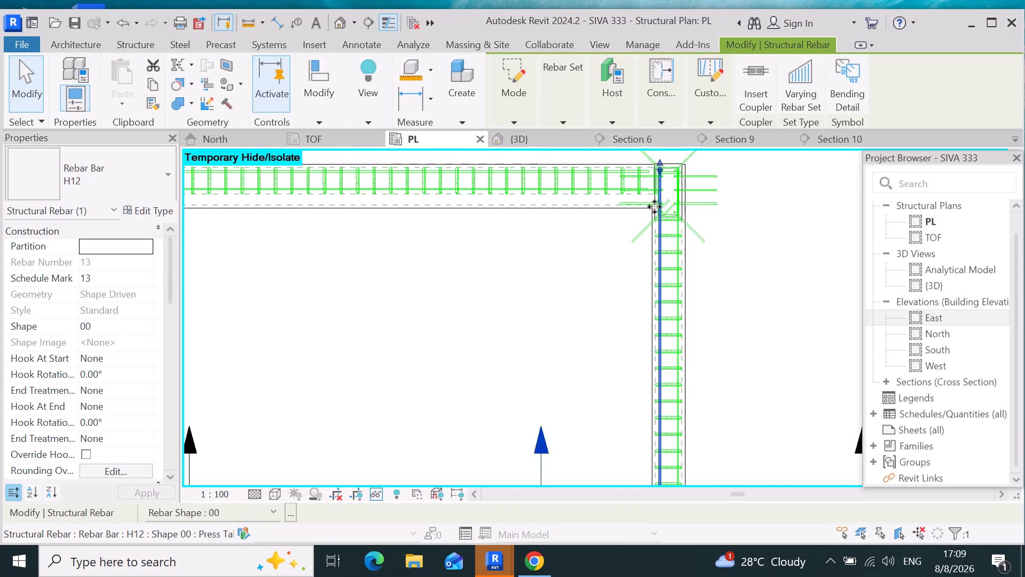
pyautogui.scroll(-1, 655, 207)
pyautogui.scroll(-15, 659, 311)
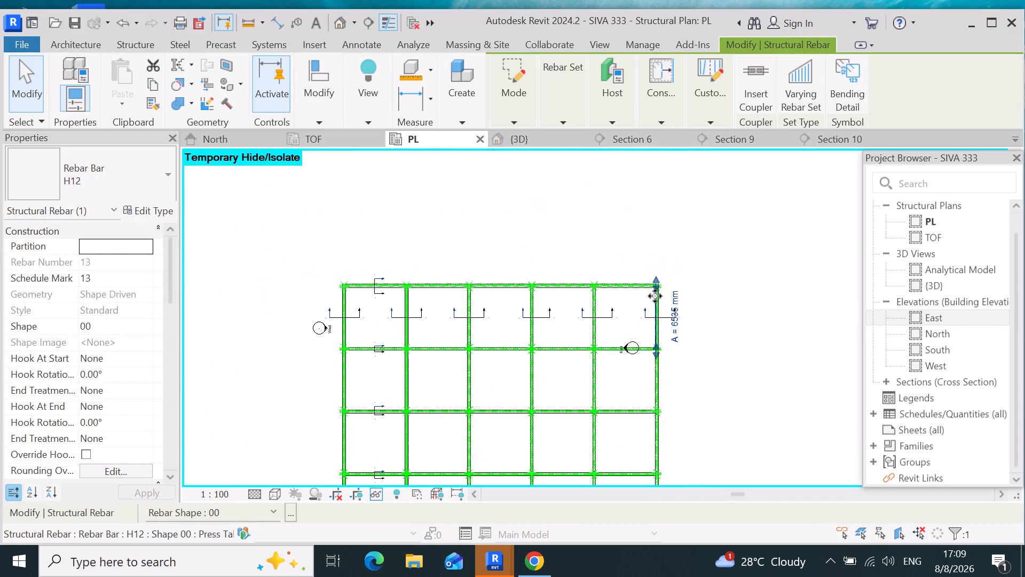
pyautogui.scroll(-4, 673, 331)
pyautogui.scroll(4, 673, 373)
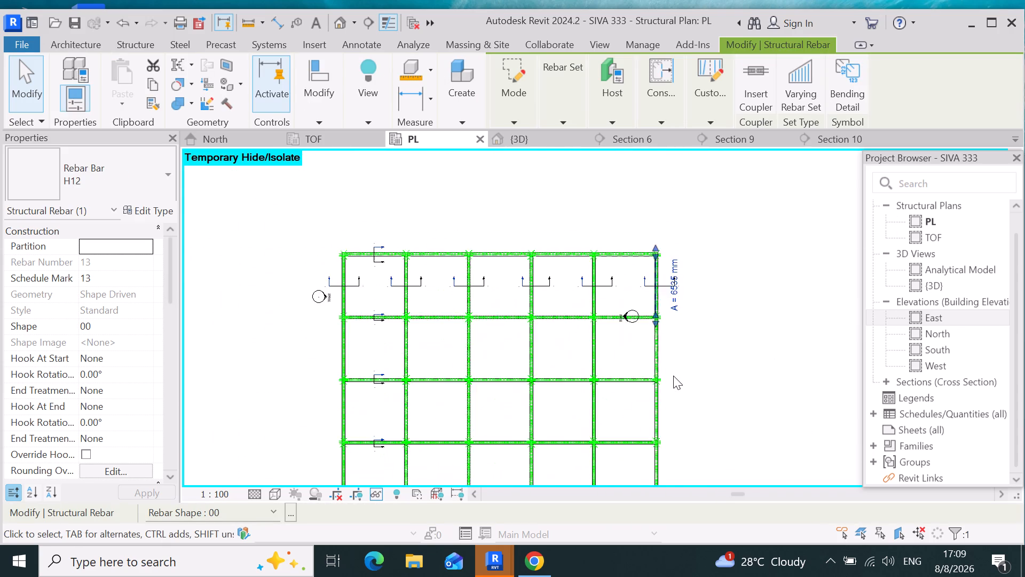
pyautogui.scroll(3, 671, 378)
pyautogui.scroll(-5, 690, 330)
pyautogui.scroll(4, 667, 337)
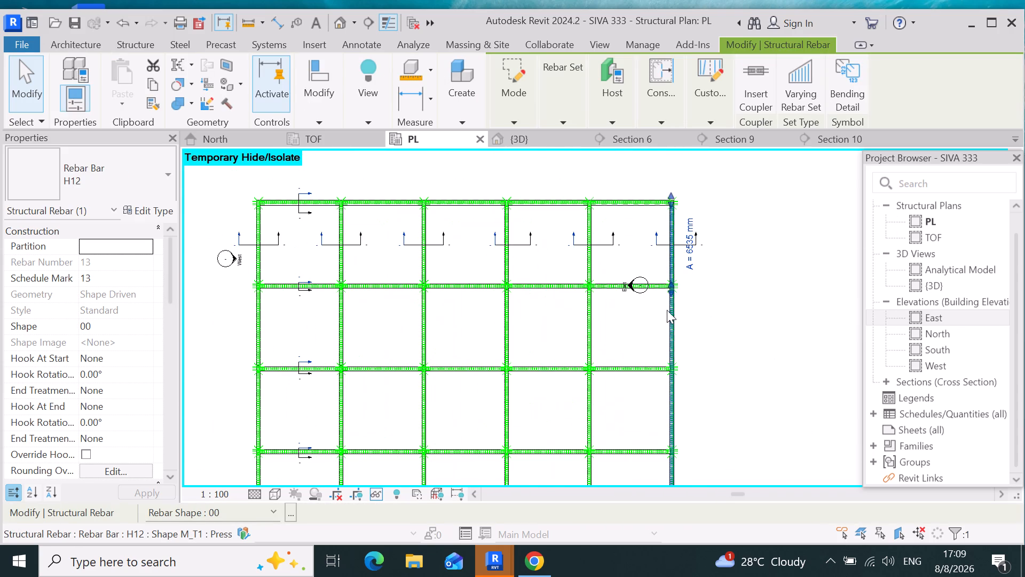
pyautogui.scroll(3, 671, 293)
pyautogui.moveTo(669, 290); pyautogui.dragTo(675, 334)
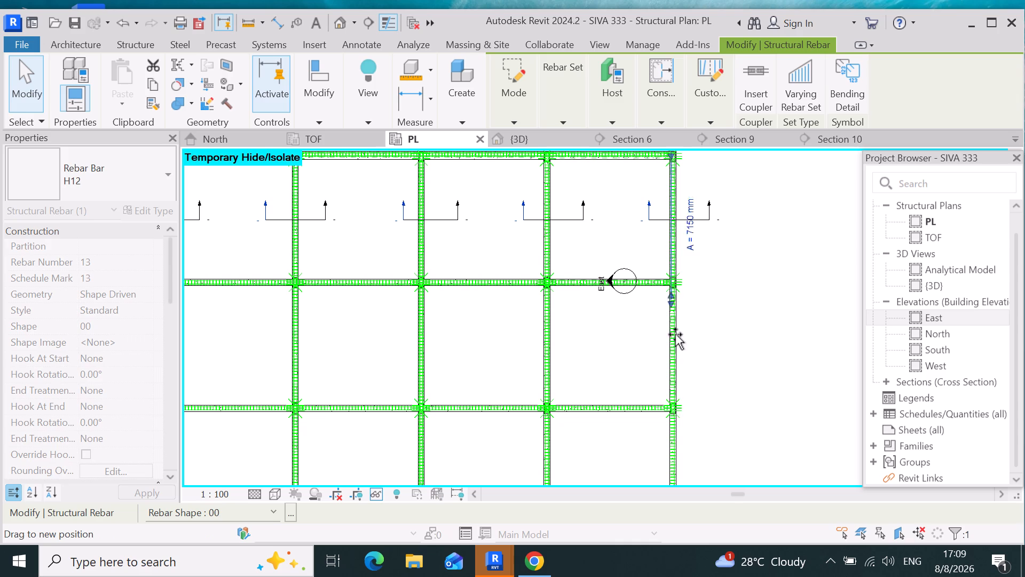
pyautogui.moveTo(675, 334); pyautogui.dragTo(680, 415)
# Stretch the easternmost beam line's western H12 bar south so its end sits at the southernmost column's north edge.
pyautogui.scroll(-11, 680, 408)
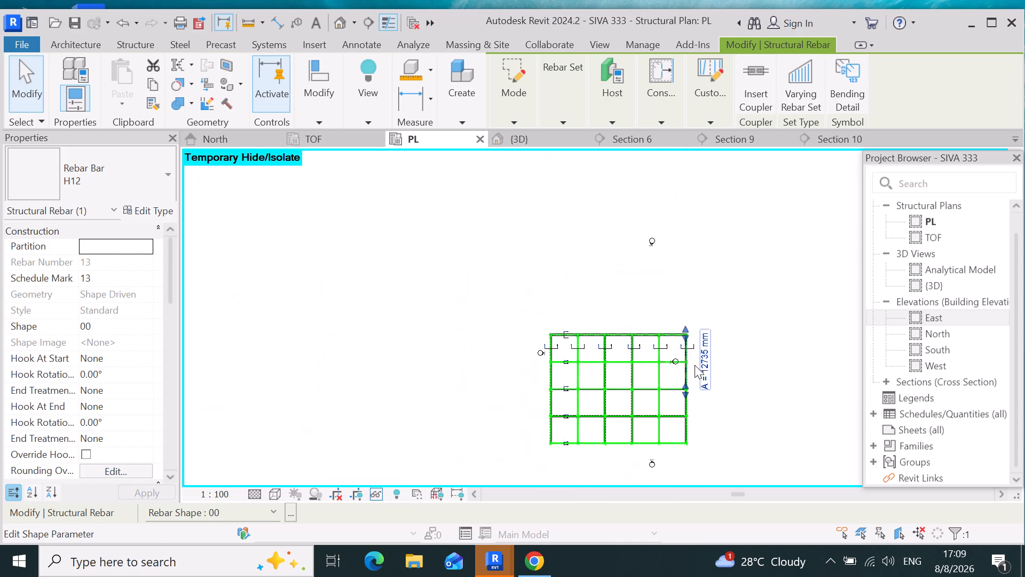
pyautogui.scroll(1, 673, 477)
pyautogui.scroll(3, 684, 414)
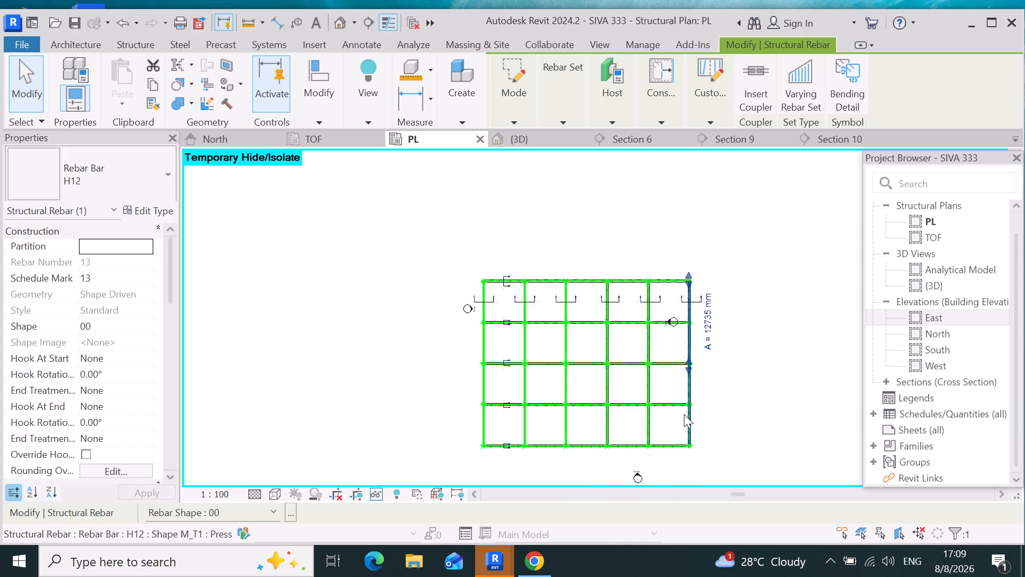
pyautogui.scroll(1, 684, 414)
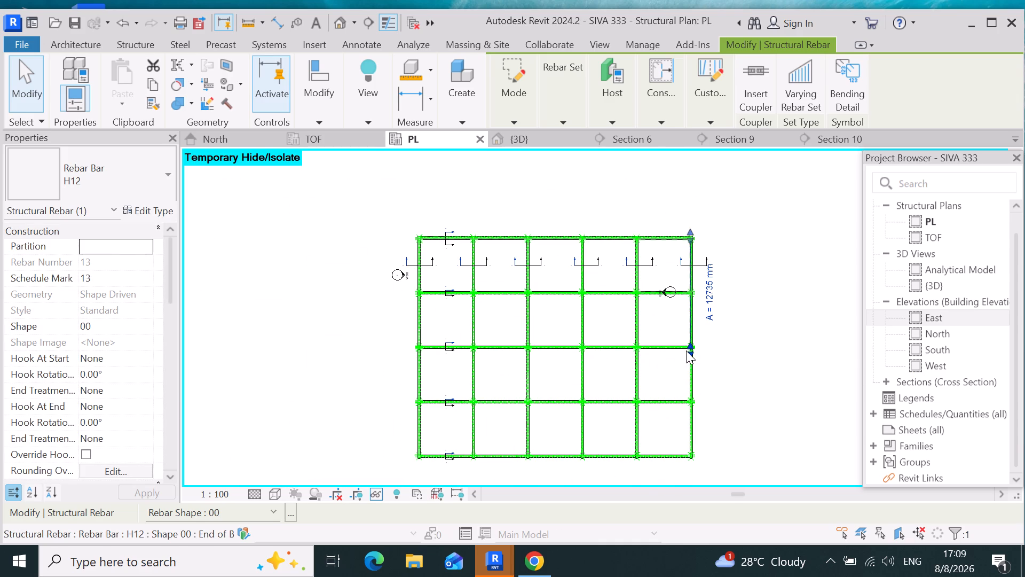
pyautogui.moveTo(686, 350); pyautogui.dragTo(679, 470)
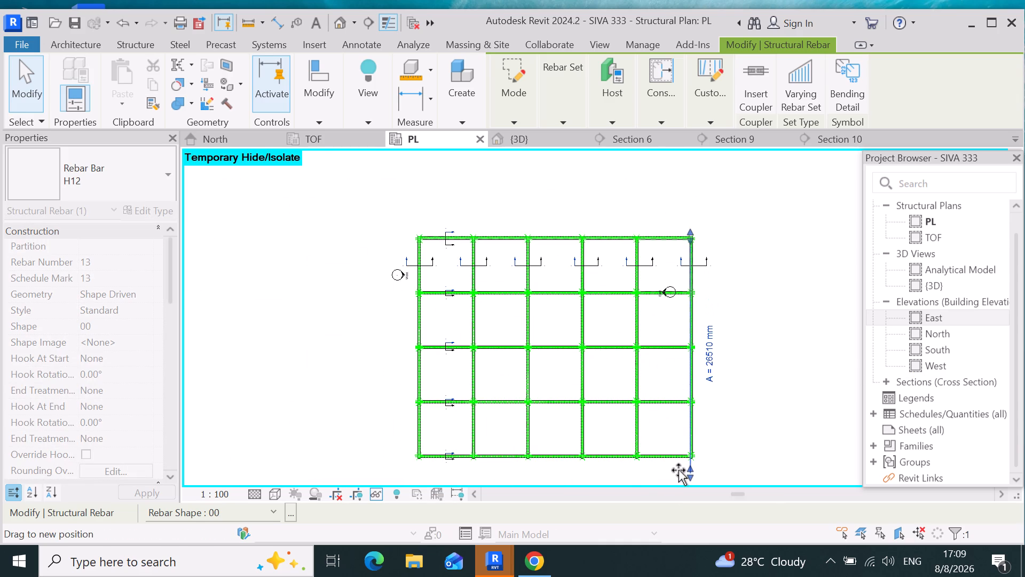
pyautogui.moveTo(679, 470); pyautogui.dragTo(687, 389)
pyautogui.scroll(12, 679, 470)
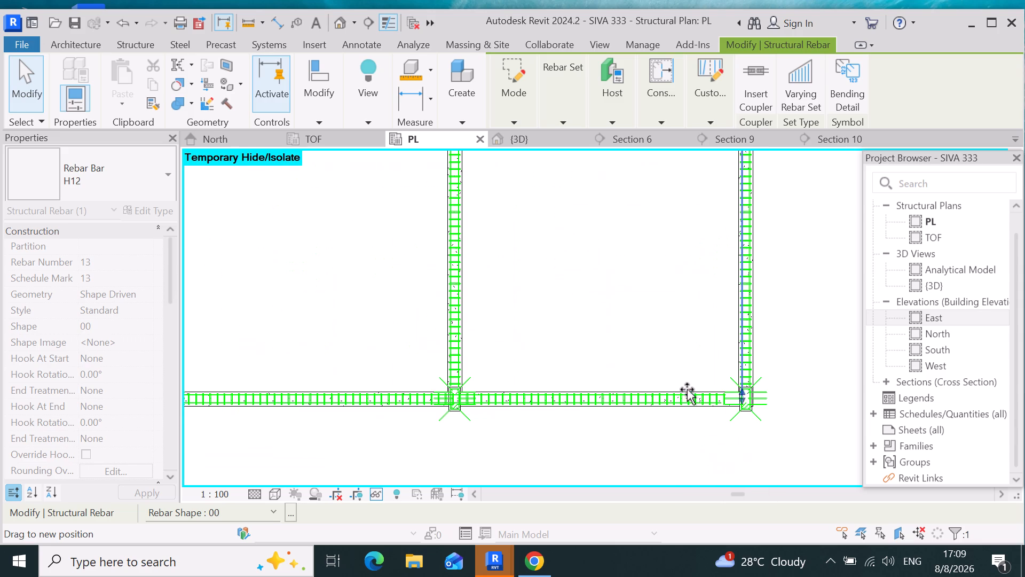
pyautogui.moveTo(687, 389); pyautogui.dragTo(689, 382)
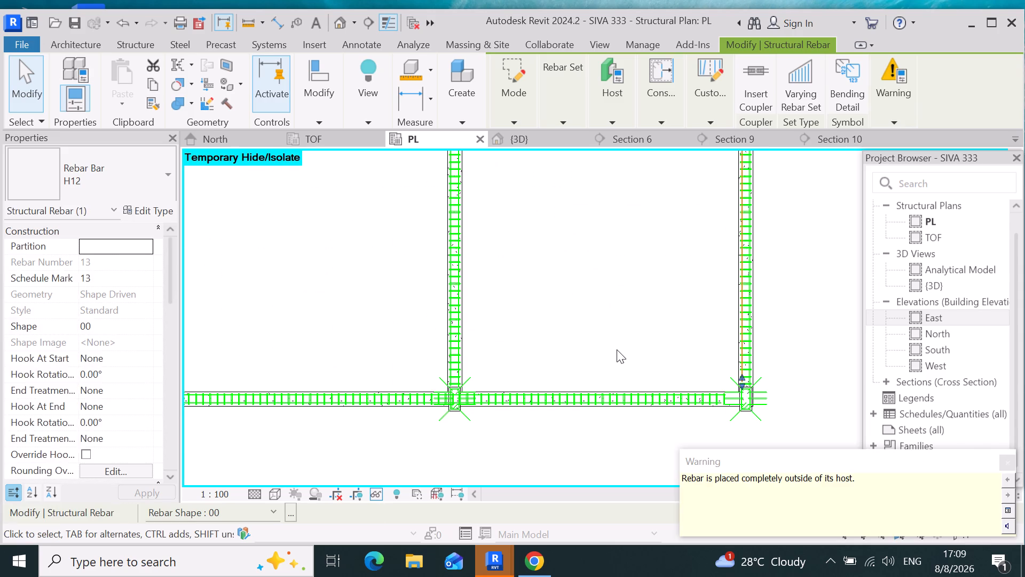
pyautogui.click(617, 349)
# Close the open Section 10, Section 9 and Section 6 views.
pyautogui.scroll(-9, 608, 389)
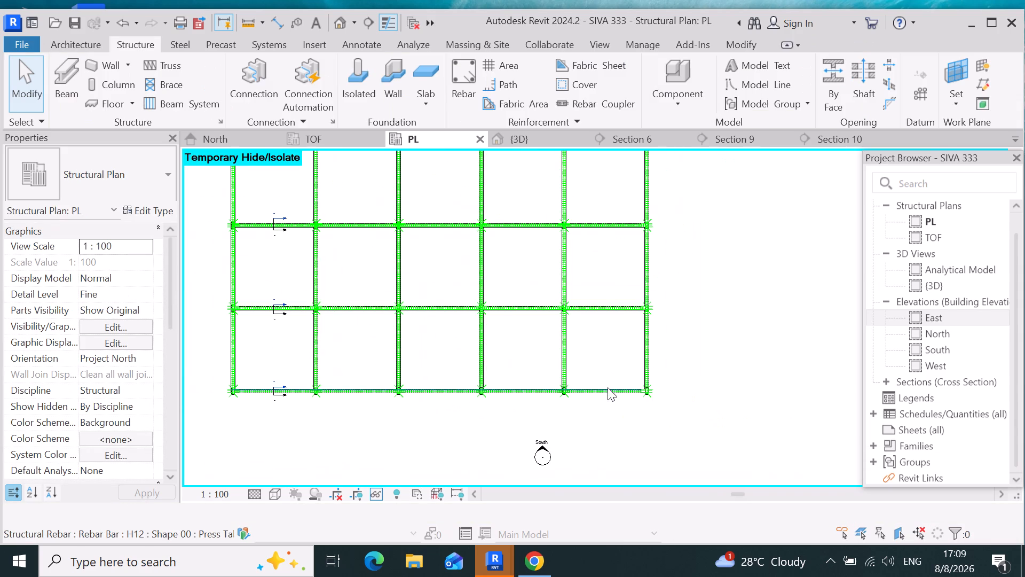
pyautogui.scroll(-4, 691, 397)
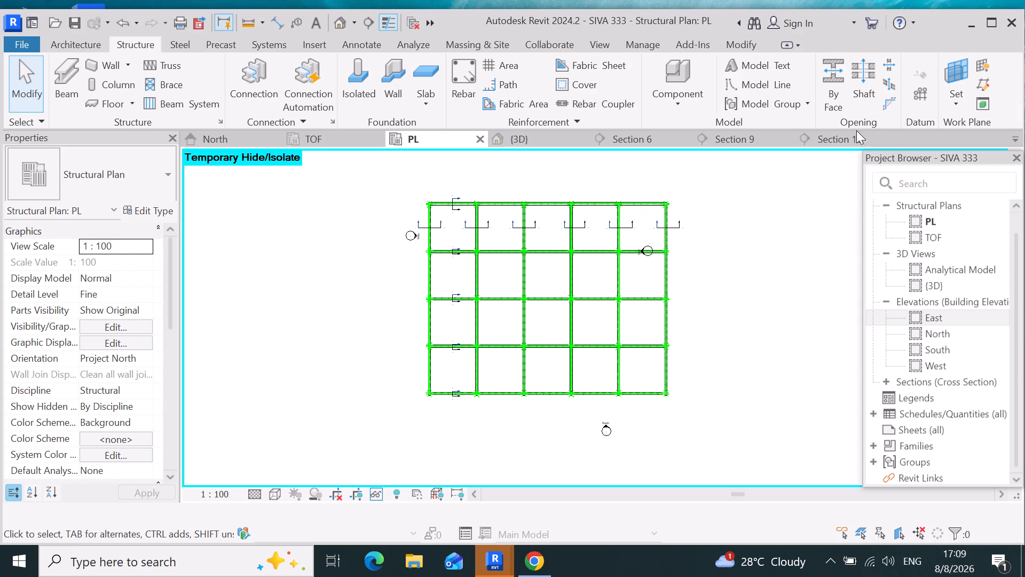
pyautogui.click(885, 138)
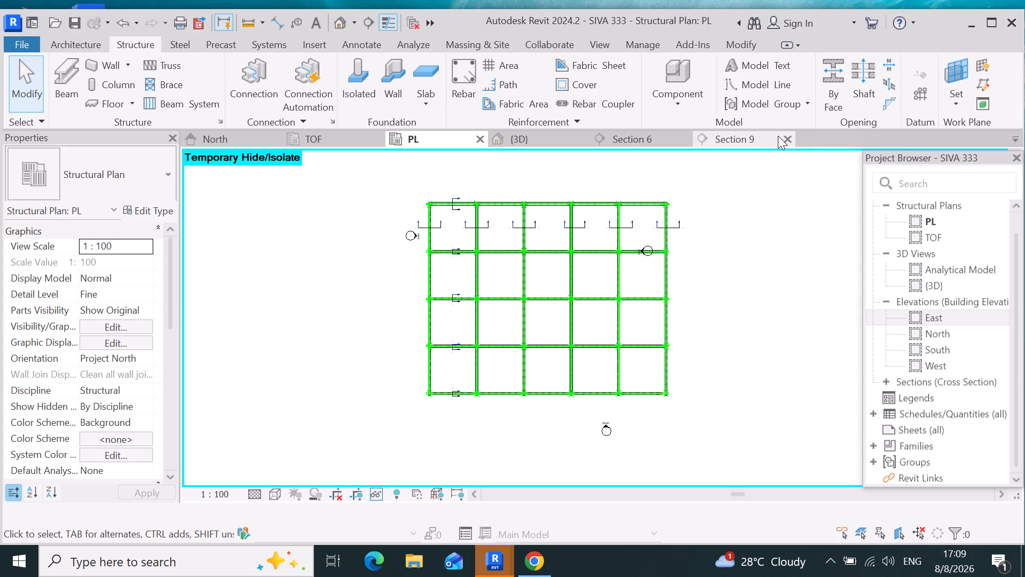
pyautogui.click(783, 140)
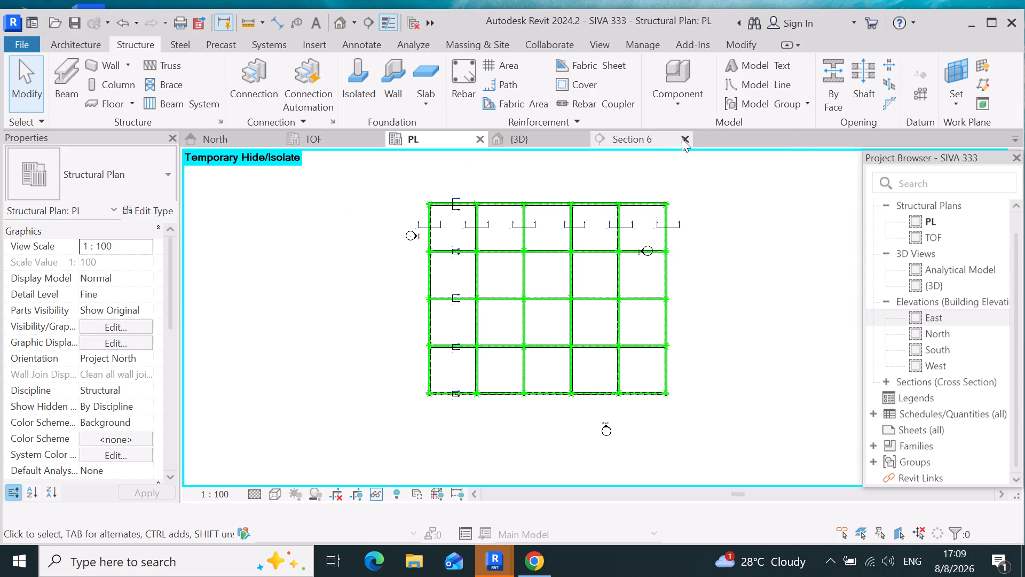
pyautogui.click(682, 138)
# Delete the six section marks cutting the north-south beam lines in the northernmost bay, together with their section views.
pyautogui.scroll(3, 646, 246)
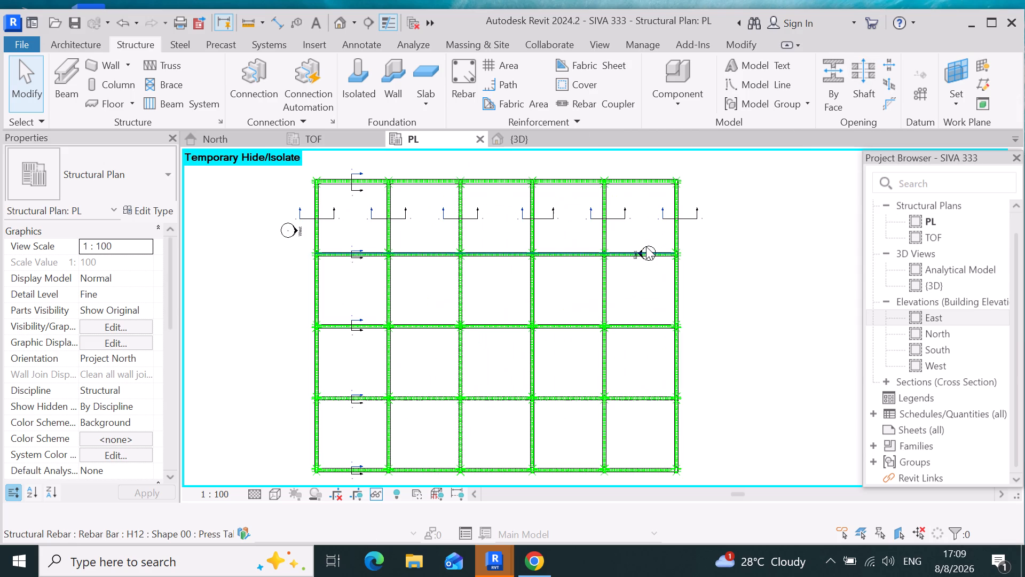
pyautogui.click(698, 215)
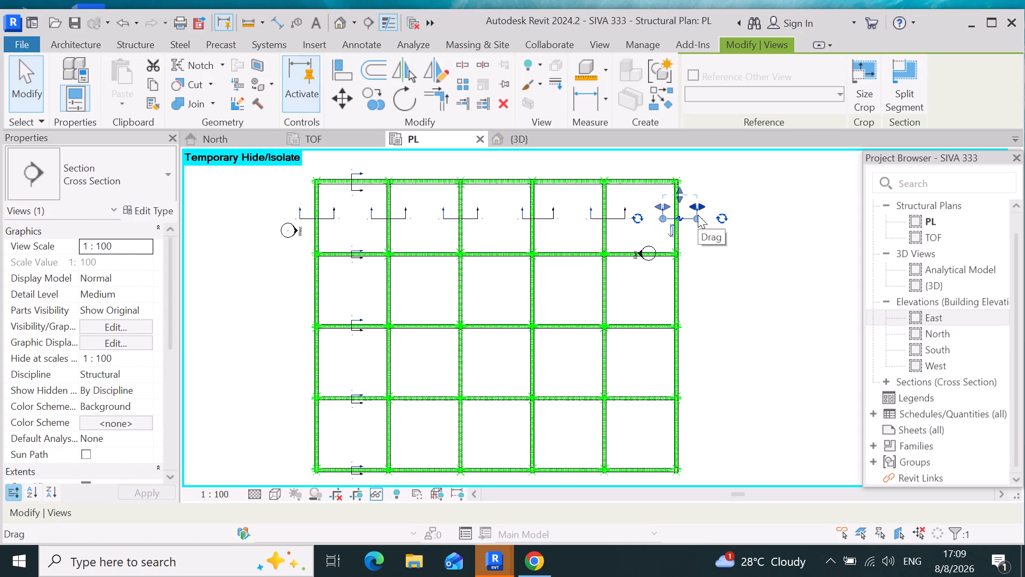
pyautogui.keyDown('ctrl'); pyautogui.click(622, 217); pyautogui.keyUp('ctrl')
pyautogui.keyDown('ctrl'); pyautogui.click(542, 219); pyautogui.keyUp('ctrl')
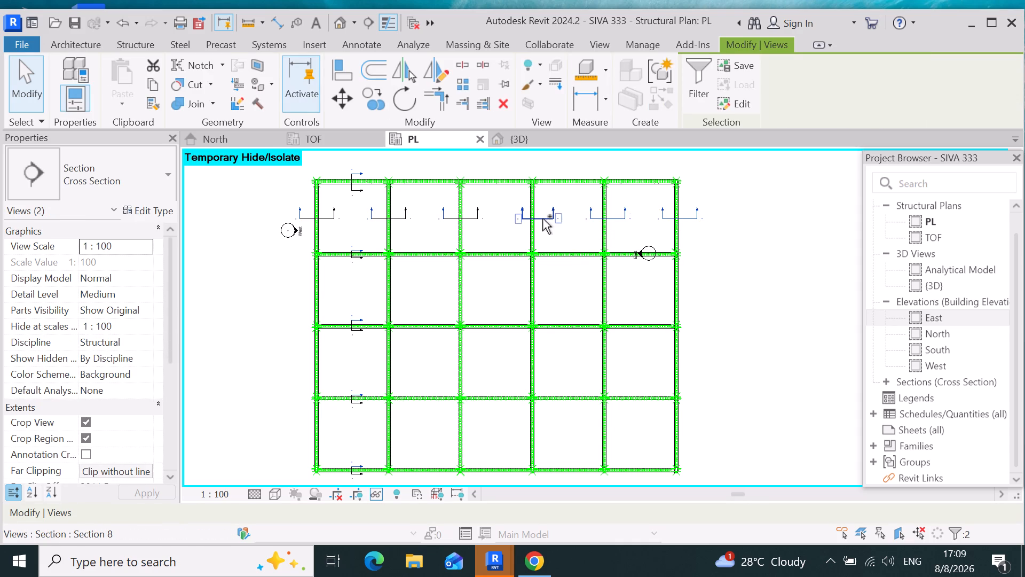
pyautogui.keyDown('ctrl'); pyautogui.click(476, 219); pyautogui.keyUp('ctrl')
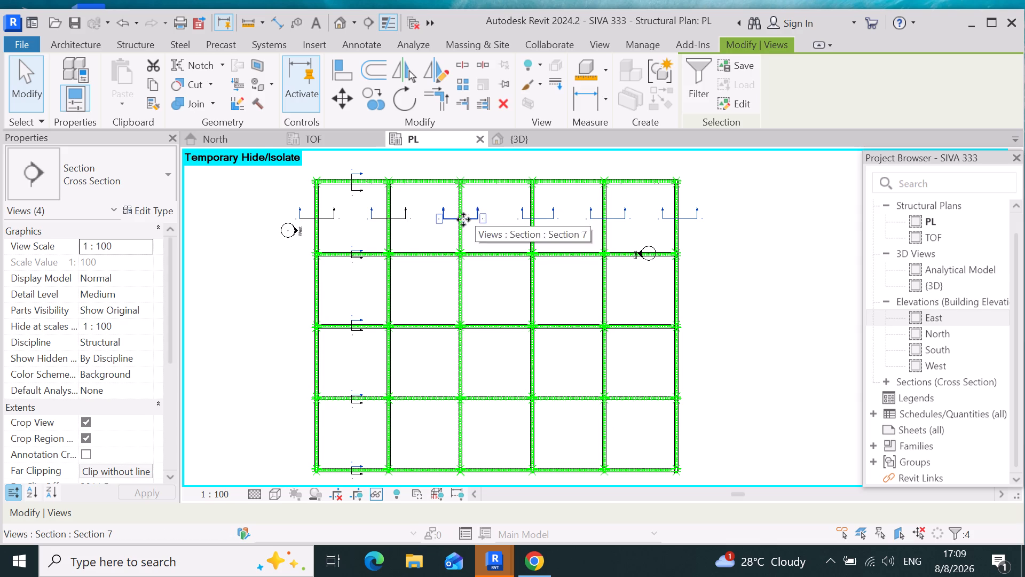
pyautogui.keyDown('ctrl'); pyautogui.click(409, 220); pyautogui.keyUp('ctrl')
pyautogui.keyDown('ctrl'); pyautogui.click(339, 222); pyautogui.keyUp('ctrl')
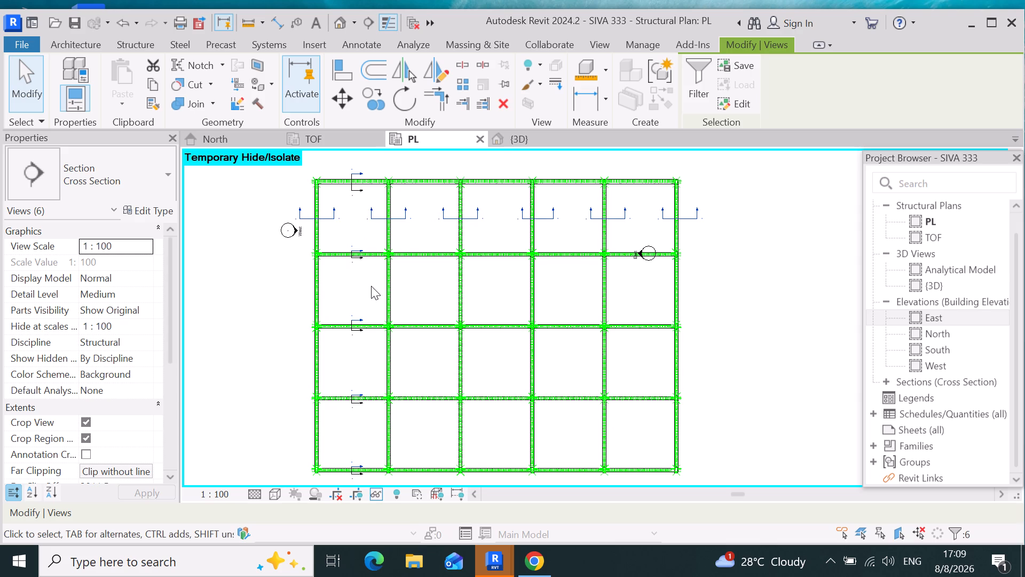
pyautogui.press('Delete')
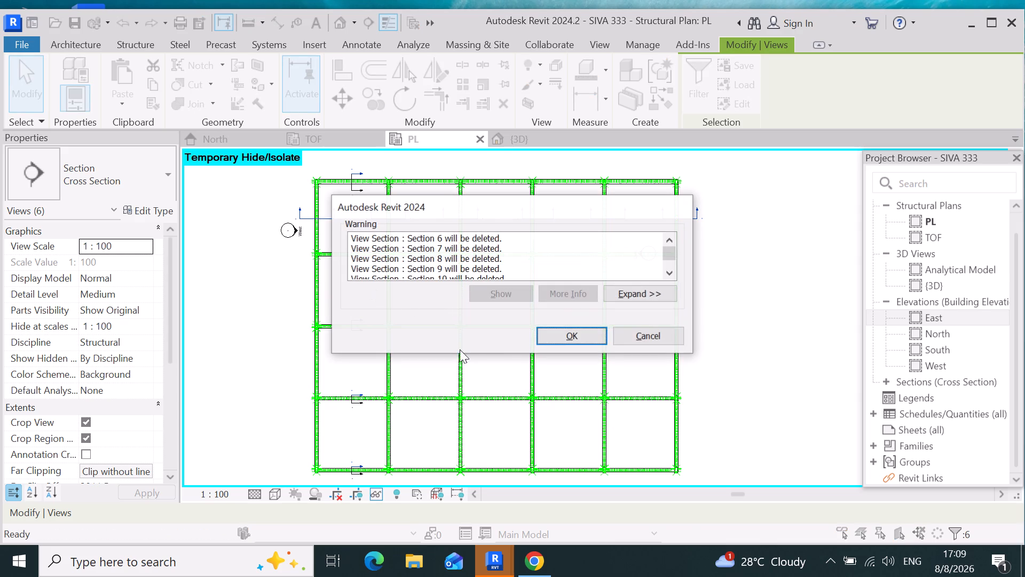
pyautogui.click(561, 336)
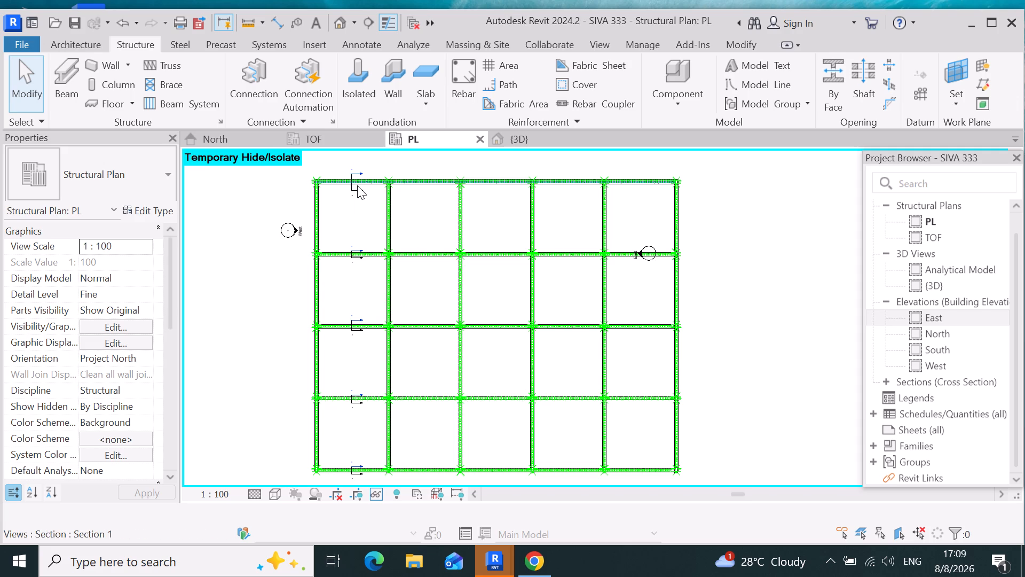
# Delete the four section marks cutting the east-west beam lines in the westernmost bay, except the northernmost one, together with their section views.
pyautogui.scroll(3, 357, 185)
pyautogui.scroll(-4, 365, 250)
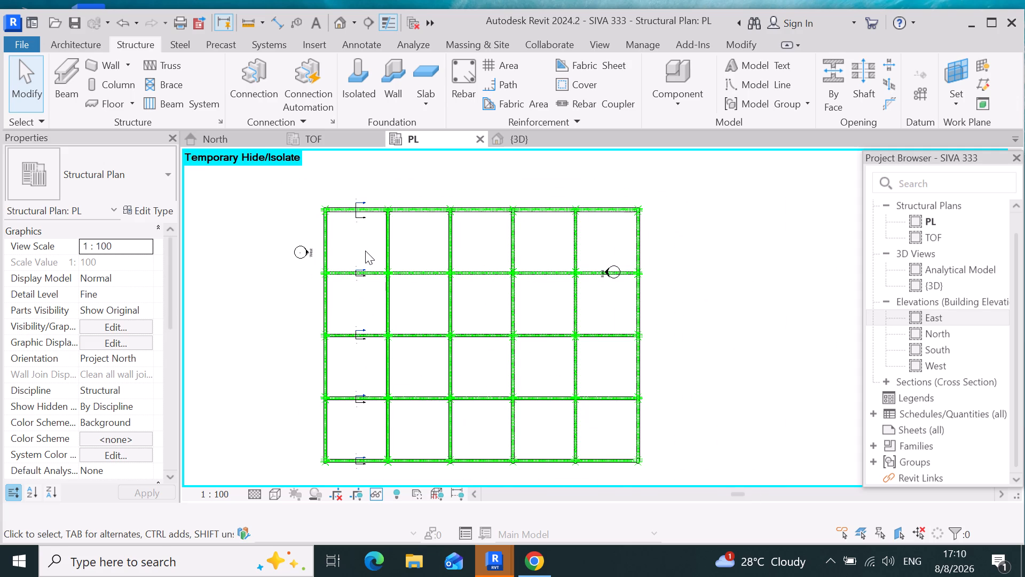
pyautogui.scroll(7, 357, 177)
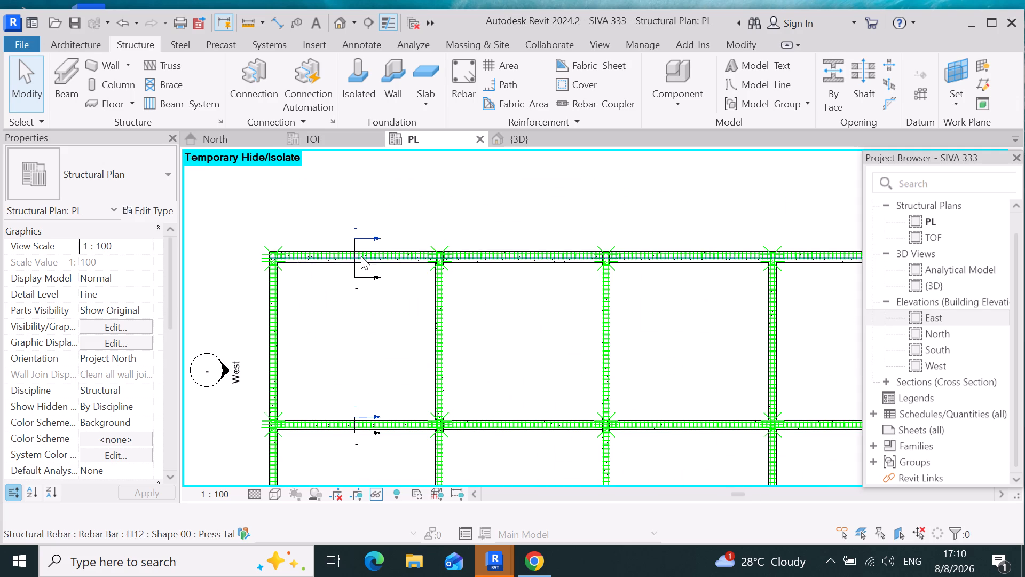
pyautogui.click(368, 240)
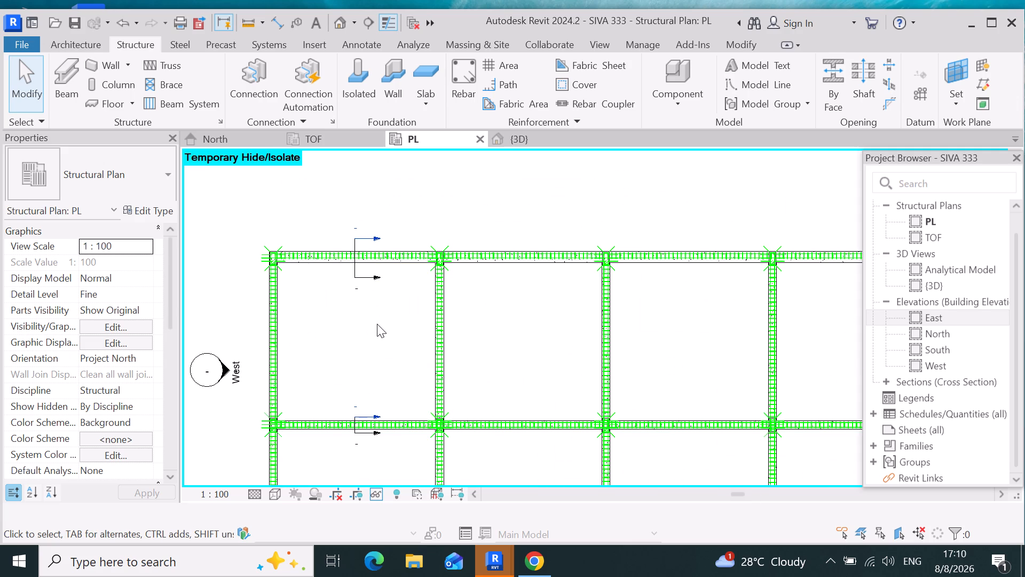
pyautogui.scroll(-8, 406, 257)
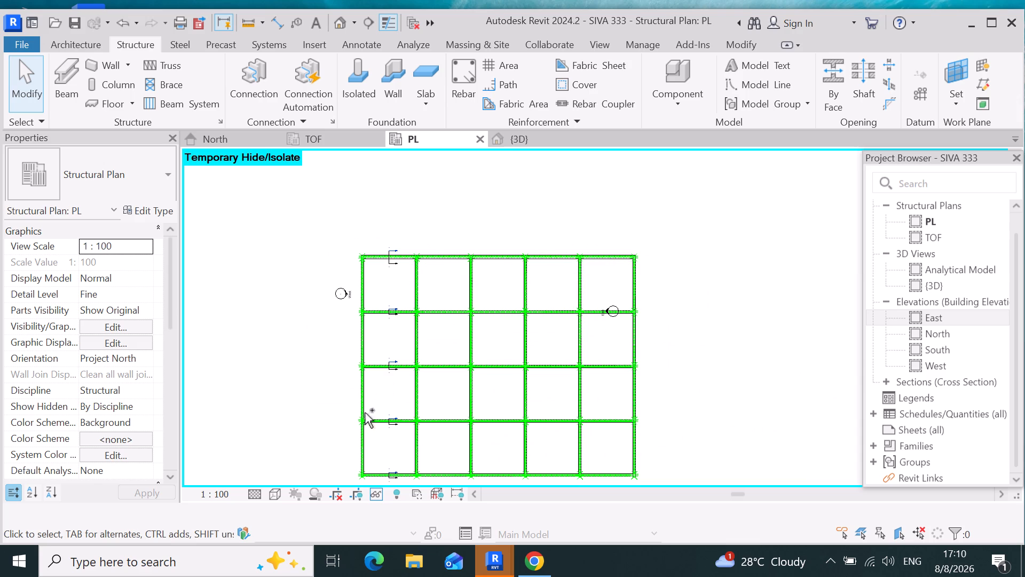
pyautogui.keyDown('ctrl'); pyautogui.scroll(9, 385, 309); pyautogui.keyUp('ctrl')
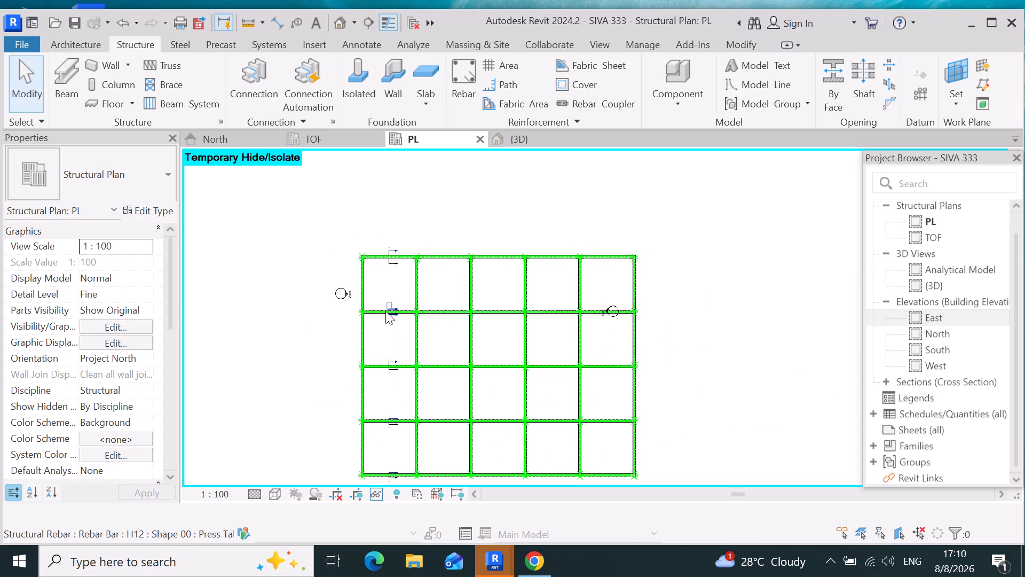
pyautogui.scroll(11, 385, 310)
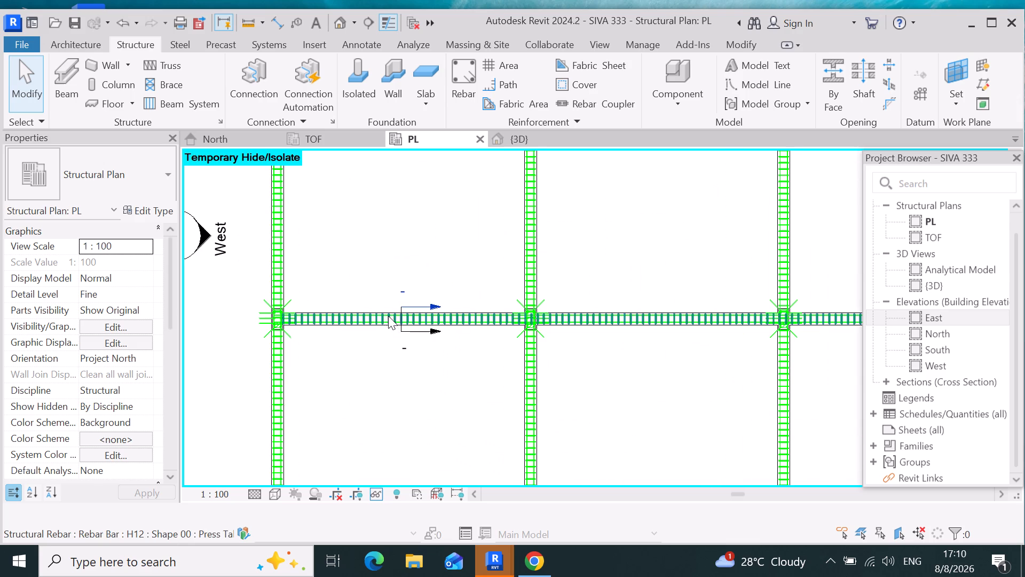
pyautogui.keyDown('ctrl'); pyautogui.click(430, 304); pyautogui.keyUp('ctrl')
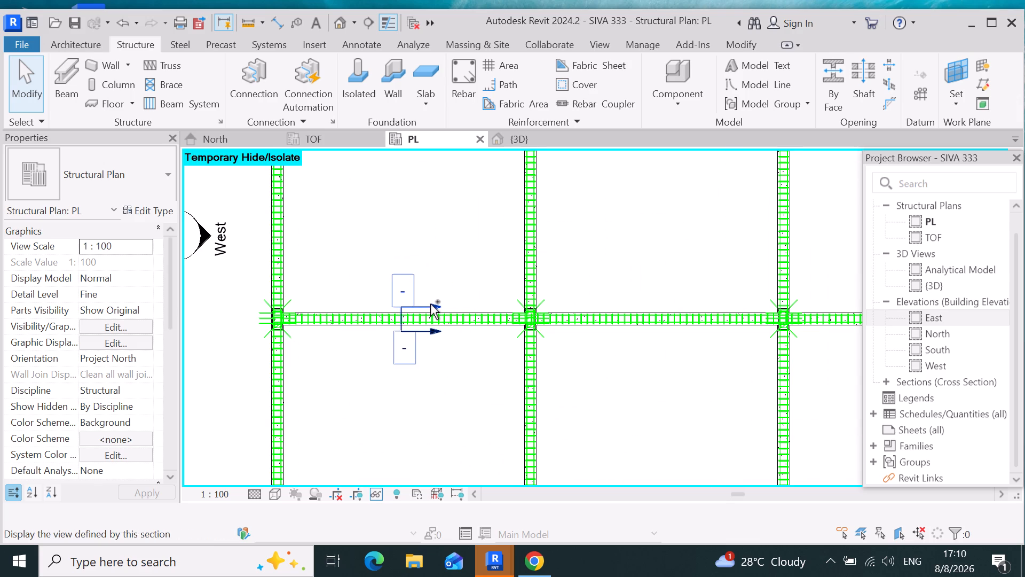
pyautogui.scroll(-10, 436, 294)
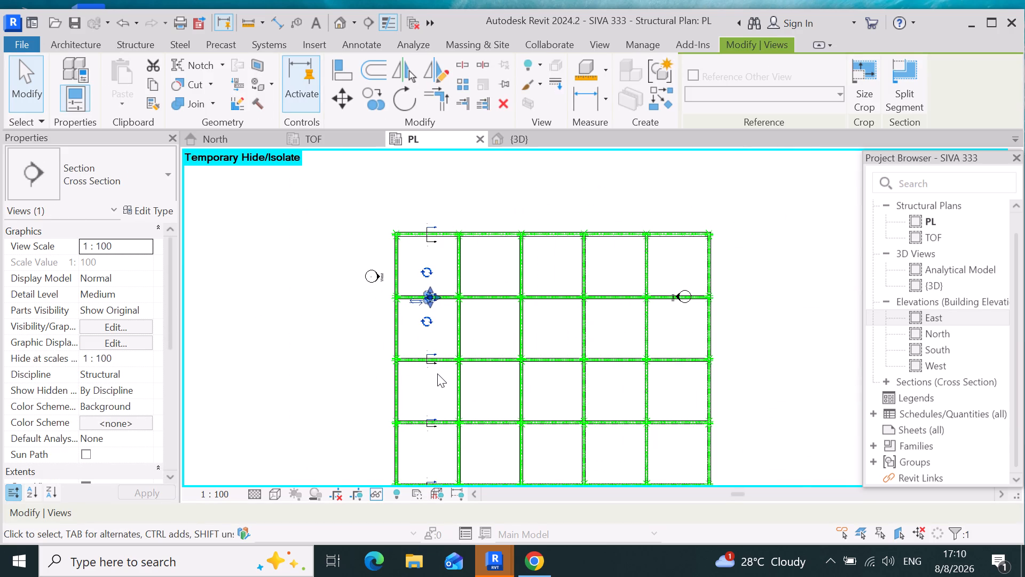
pyautogui.scroll(4, 437, 373)
pyautogui.scroll(-5, 435, 340)
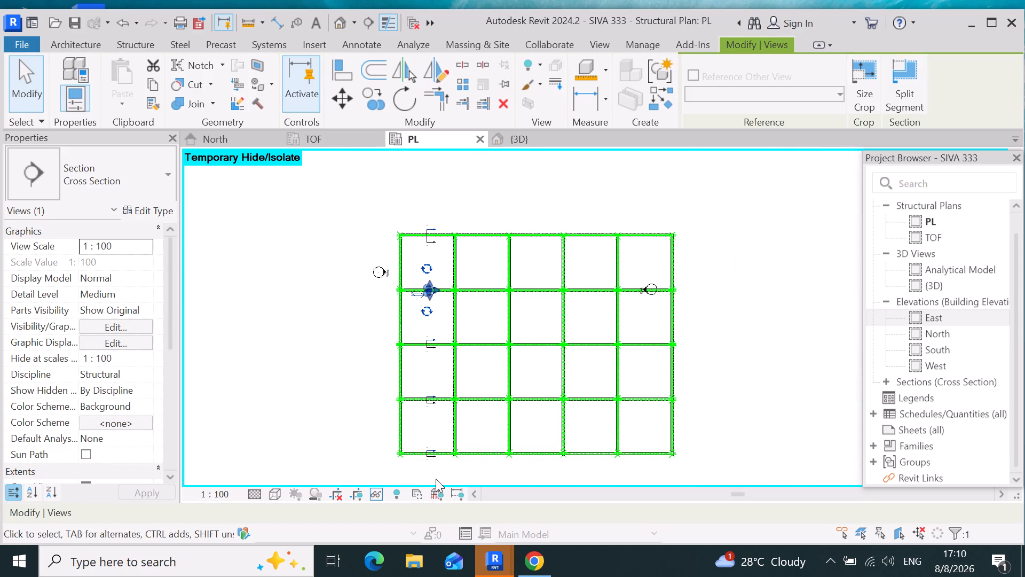
pyautogui.keyDown('ctrl'); pyautogui.scroll(3, 432, 457); pyautogui.keyUp('ctrl')
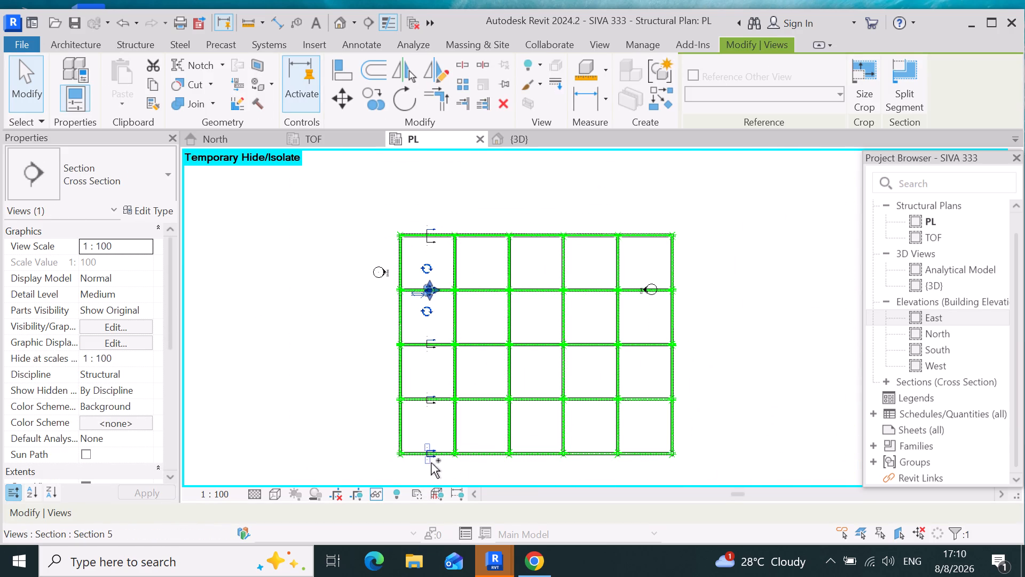
pyautogui.keyDown('ctrl'); pyautogui.scroll(3, 429, 463); pyautogui.keyUp('ctrl')
pyautogui.keyDown('ctrl'); pyautogui.scroll(-2, 435, 451); pyautogui.keyUp('ctrl')
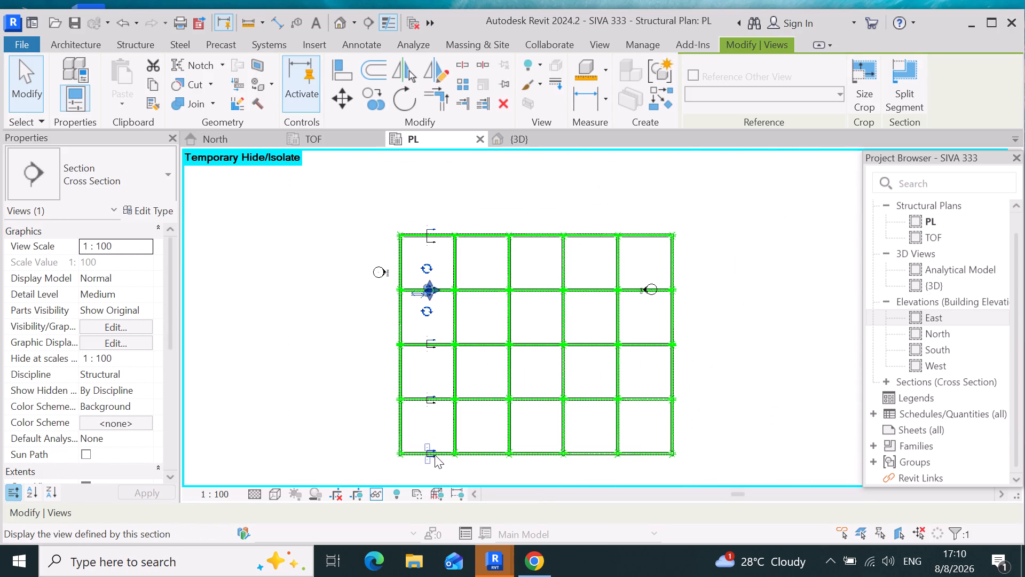
pyautogui.scroll(8, 435, 455)
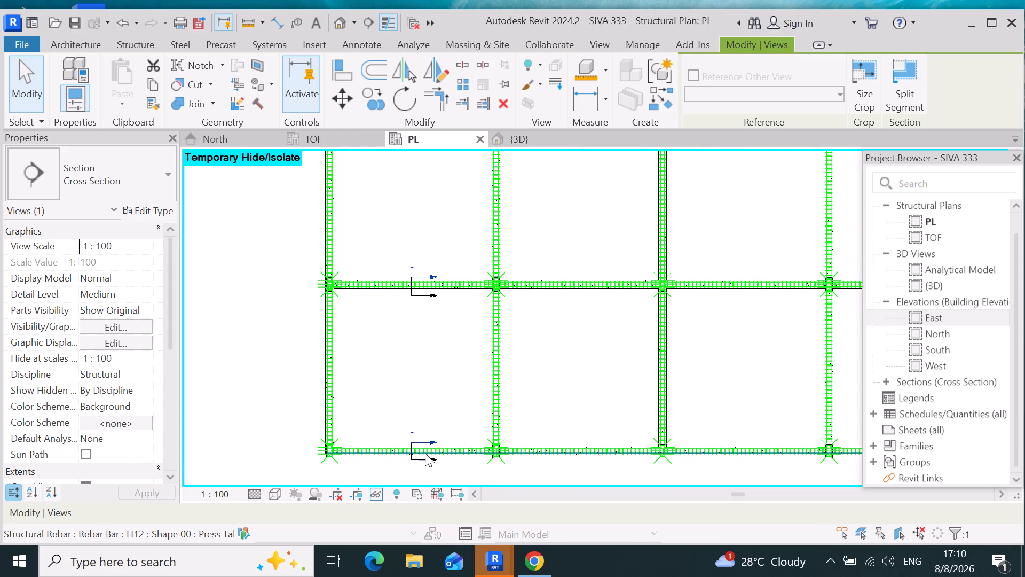
pyautogui.keyDown('ctrl'); pyautogui.click(433, 440); pyautogui.keyUp('ctrl')
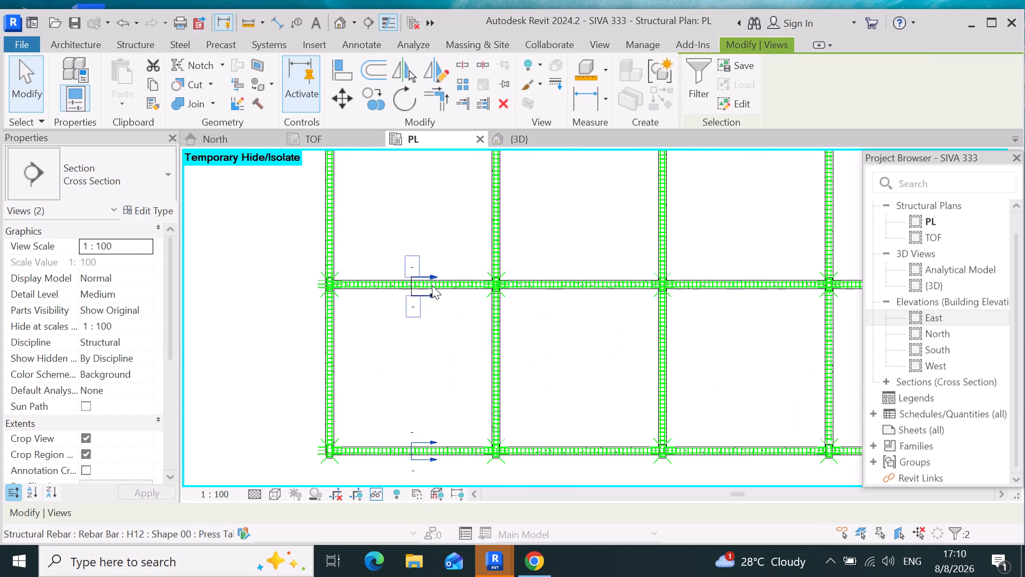
pyautogui.scroll(3, 432, 285)
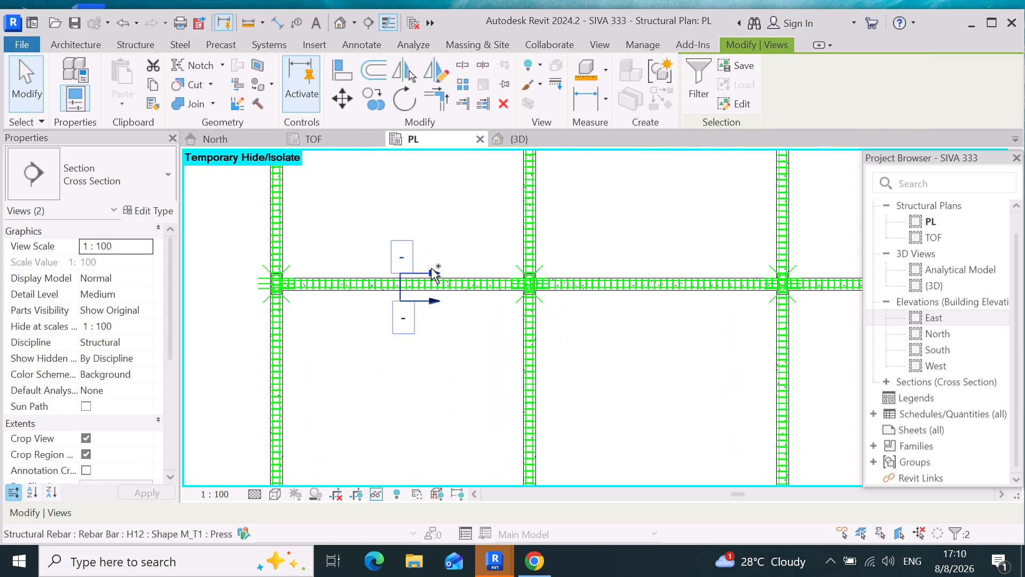
pyautogui.keyDown('ctrl'); pyautogui.click(430, 268); pyautogui.keyUp('ctrl')
pyautogui.scroll(-10, 425, 345)
pyautogui.scroll(5, 427, 278)
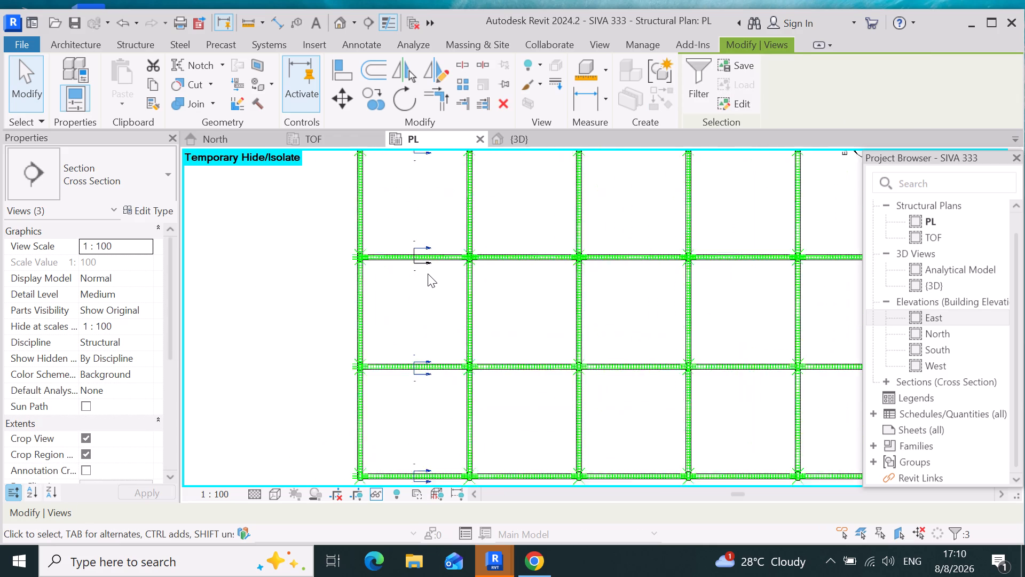
pyautogui.scroll(1, 428, 274)
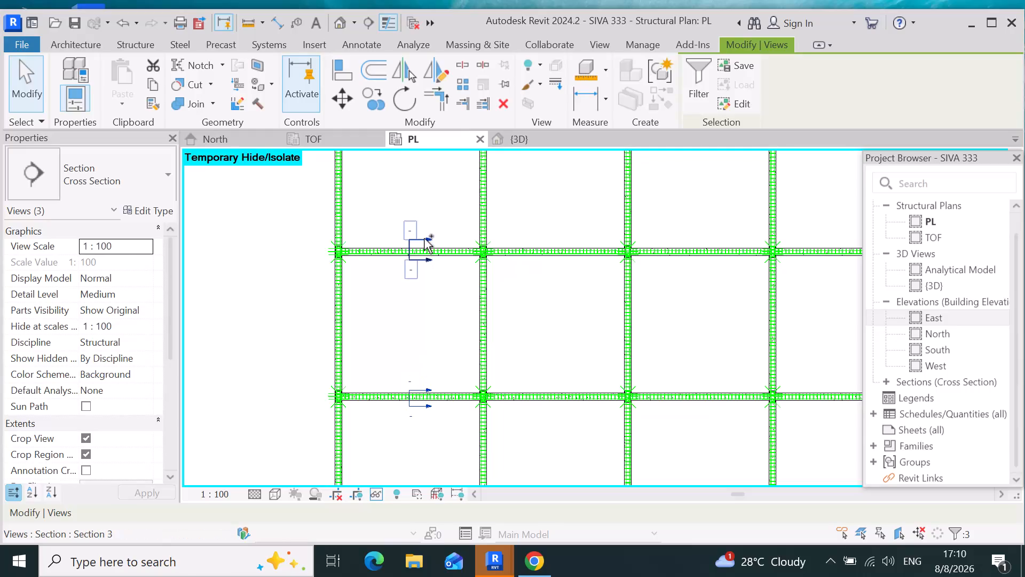
pyautogui.keyDown('ctrl'); pyautogui.click(424, 238); pyautogui.keyUp('ctrl')
pyautogui.press('Delete')
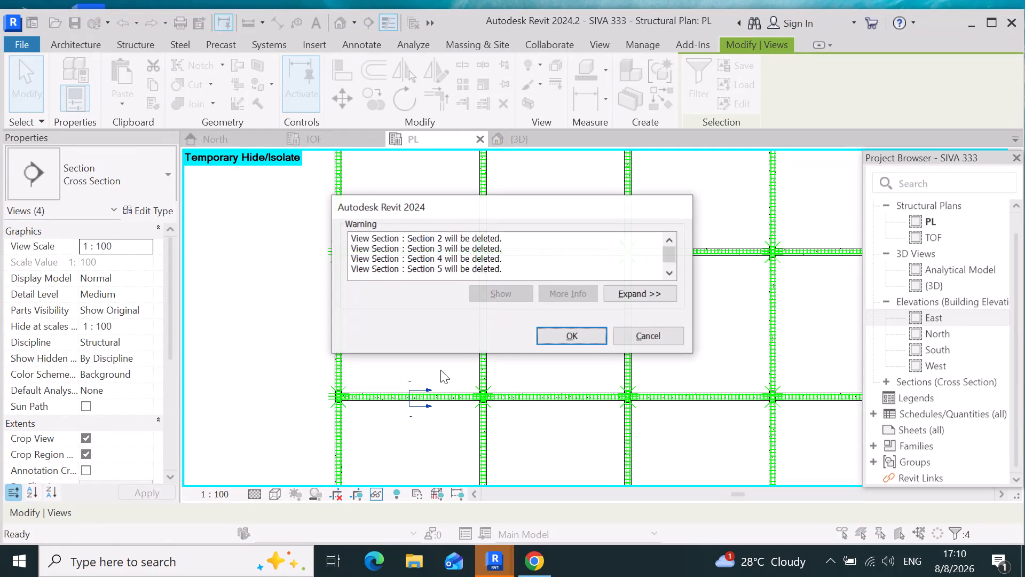
pyautogui.click(593, 332)
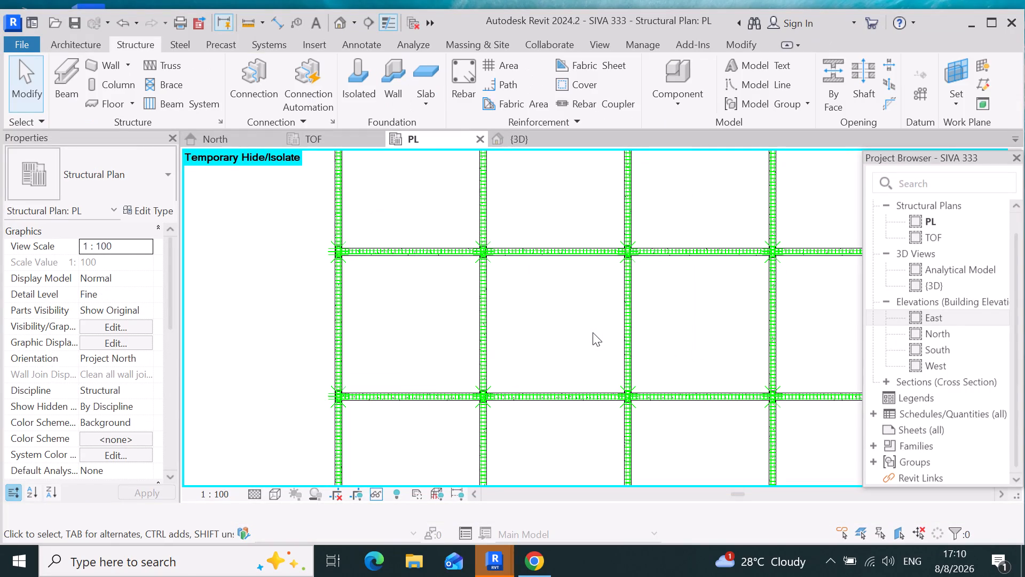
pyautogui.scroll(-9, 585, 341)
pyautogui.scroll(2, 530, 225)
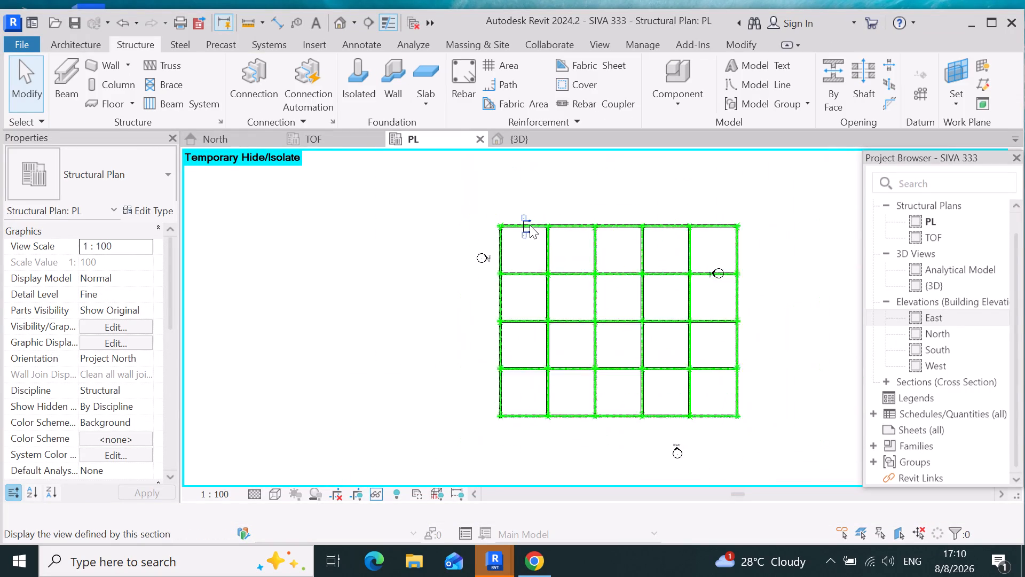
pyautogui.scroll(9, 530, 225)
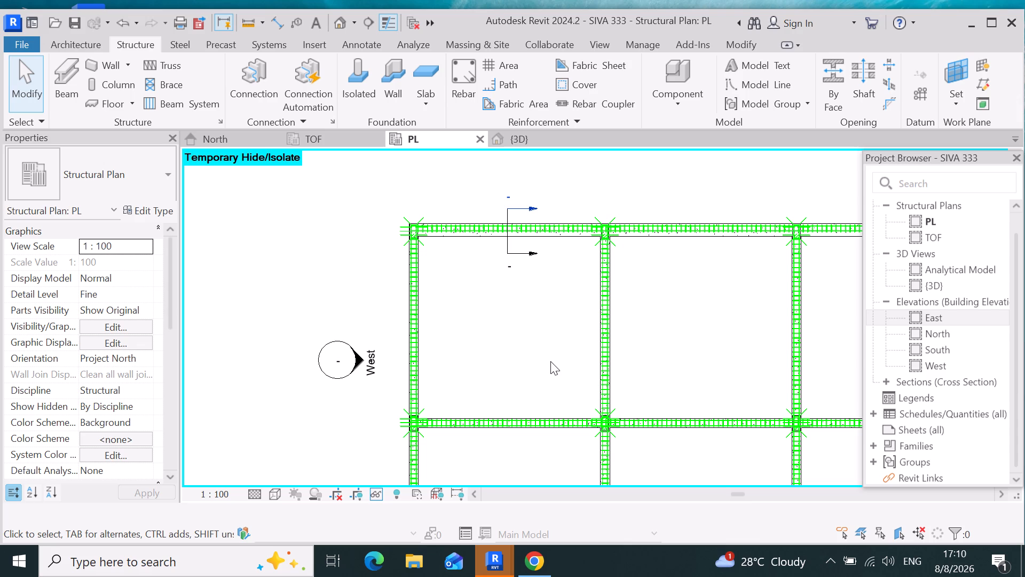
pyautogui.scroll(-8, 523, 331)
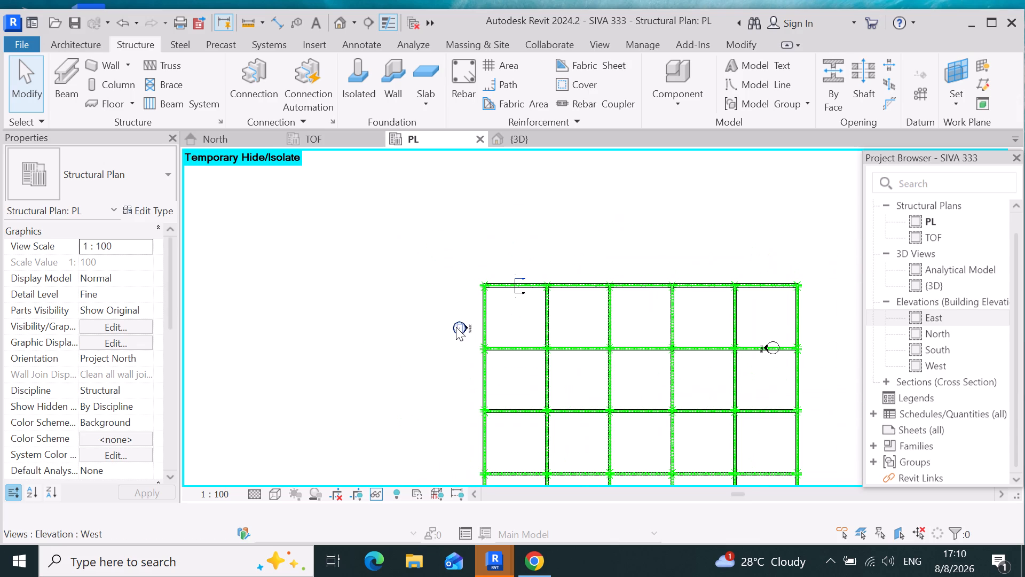
# Open the {3D} view and set it to the Realistic visual style with Fine detail level.
pyautogui.click(559, 146)
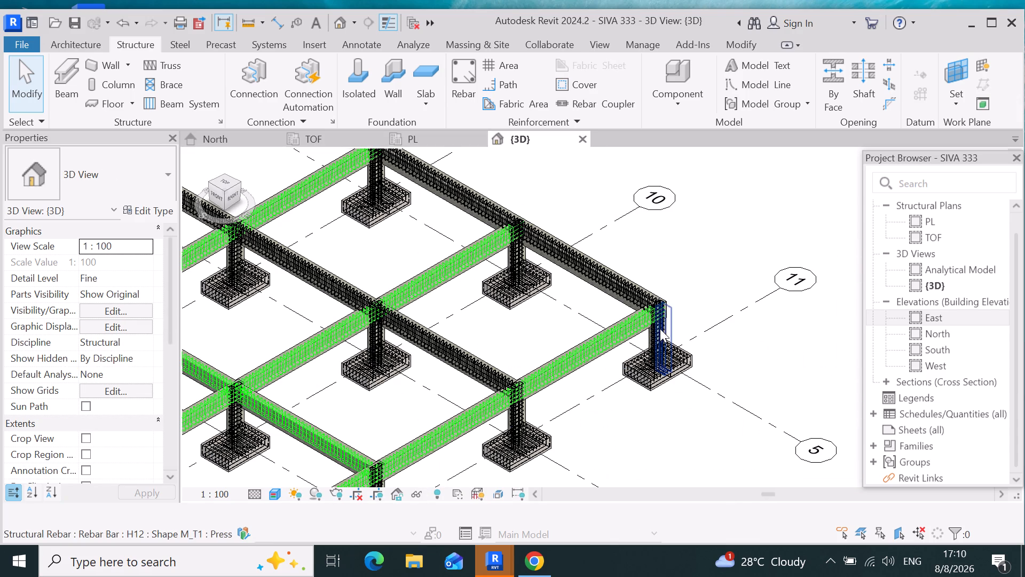
pyautogui.click(274, 498)
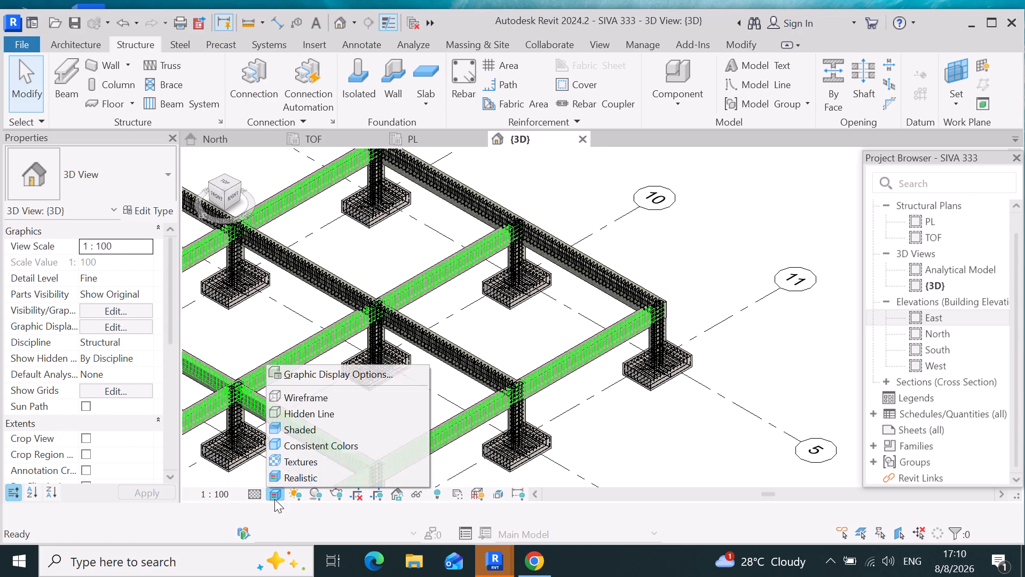
pyautogui.click(294, 478)
pyautogui.click(253, 494)
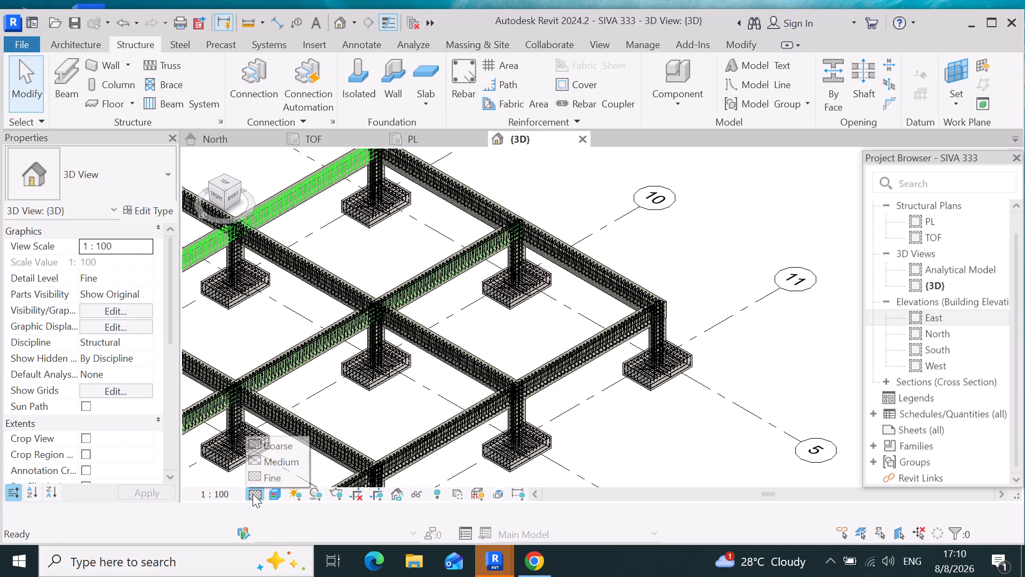
pyautogui.click(263, 477)
# Examine the beam, column and footing reinforcement across the foundation model in 3D.
pyautogui.scroll(-11, 581, 336)
pyautogui.scroll(9, 483, 408)
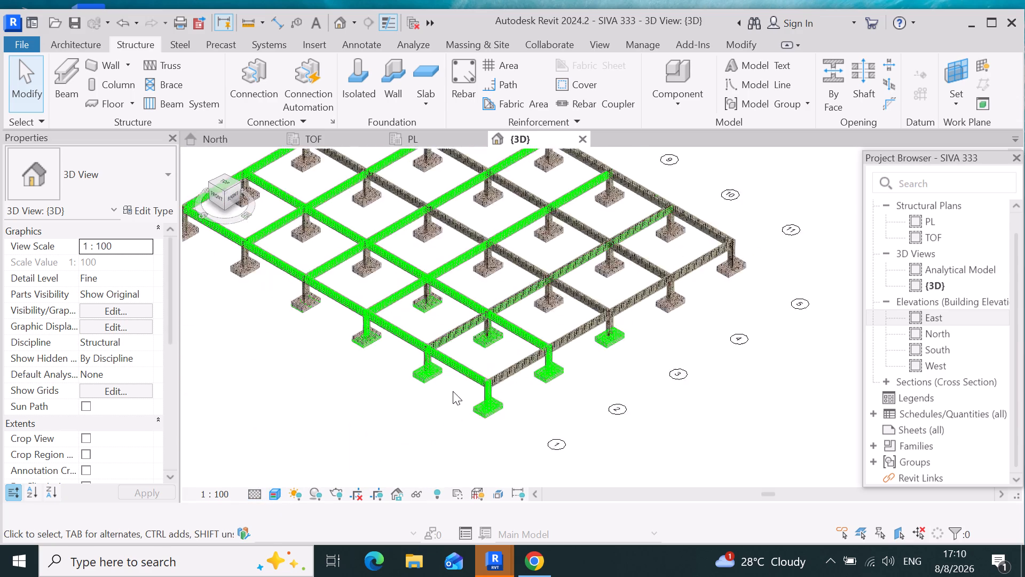
pyautogui.scroll(7, 453, 391)
pyautogui.scroll(9, 534, 433)
pyautogui.scroll(-7, 532, 423)
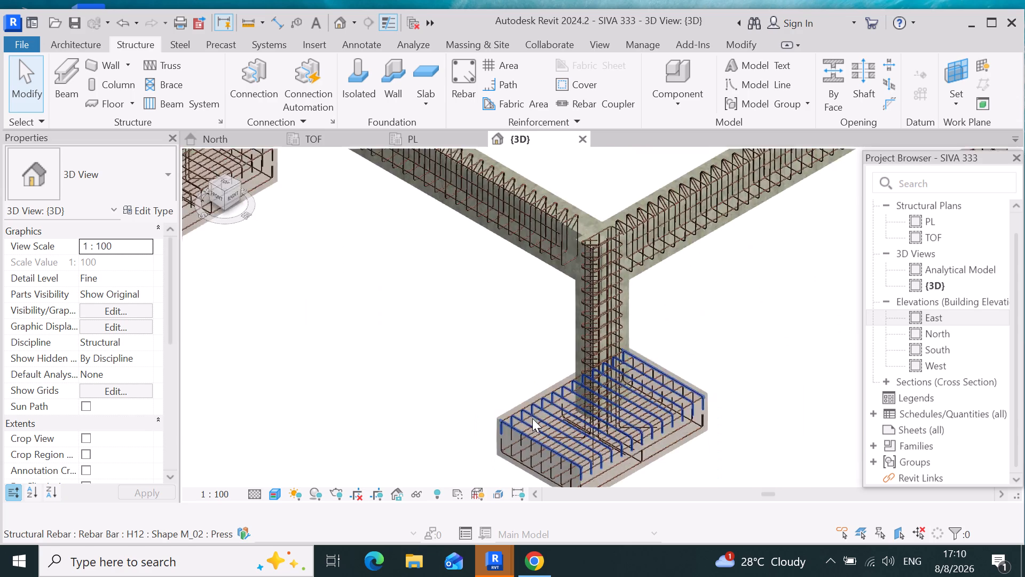
pyautogui.scroll(-20, 532, 418)
pyautogui.scroll(-5, 532, 418)
pyautogui.scroll(3, 523, 396)
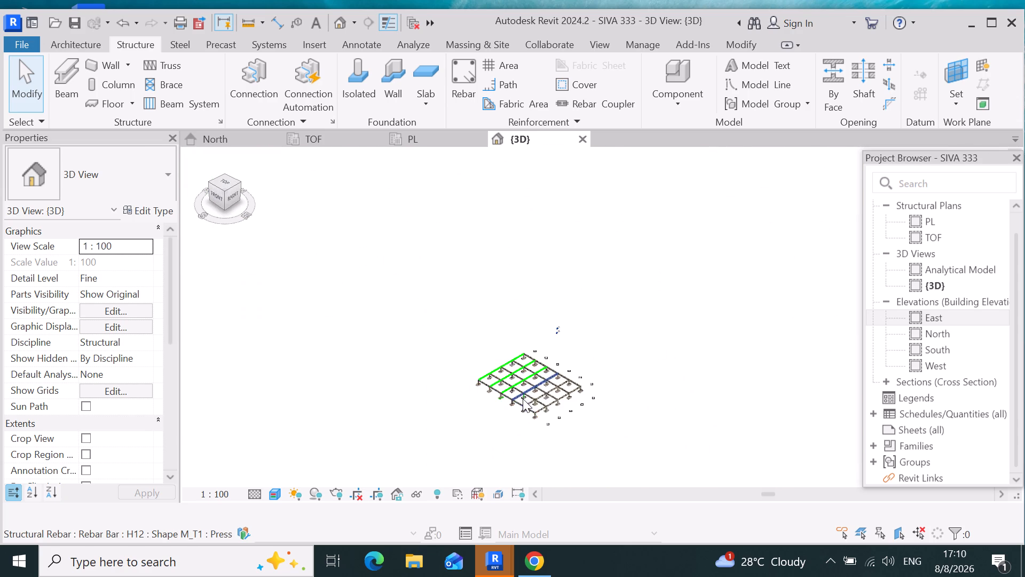
pyautogui.scroll(19, 523, 399)
pyautogui.scroll(4, 495, 315)
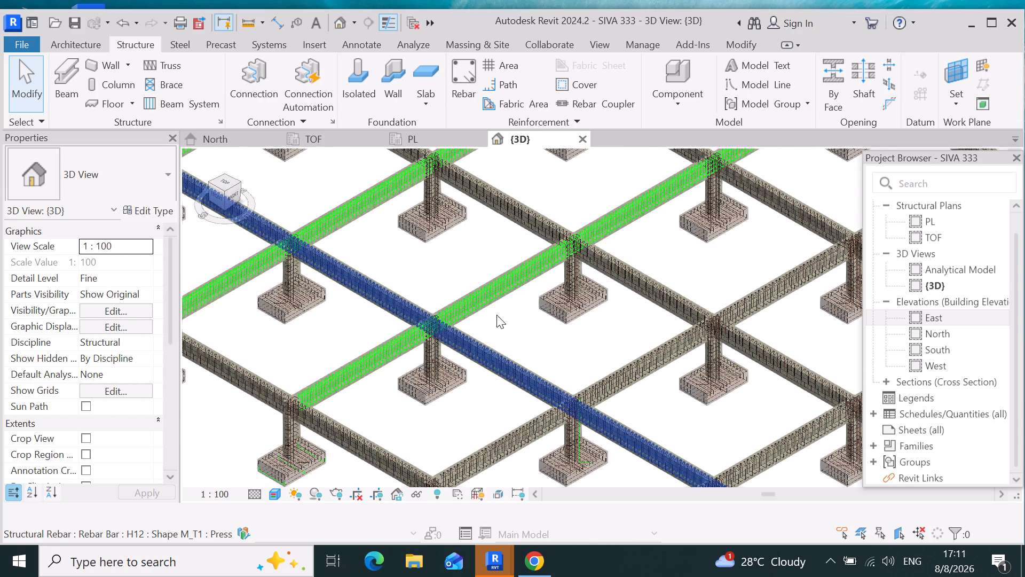
pyautogui.scroll(4, 480, 284)
pyautogui.scroll(-20, 628, 421)
pyautogui.scroll(-2, 628, 421)
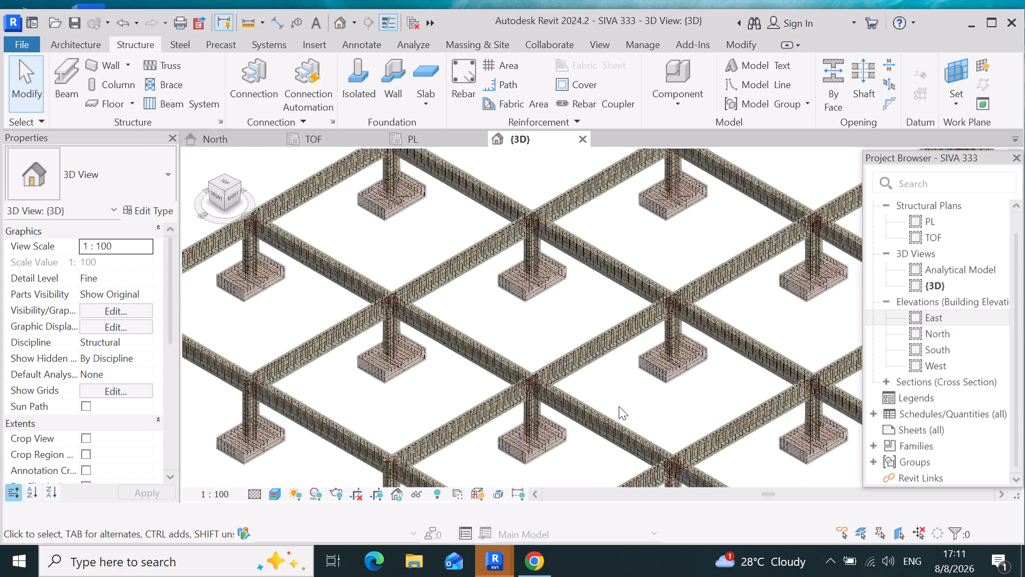
pyautogui.scroll(-2, 619, 406)
pyautogui.scroll(14, 604, 328)
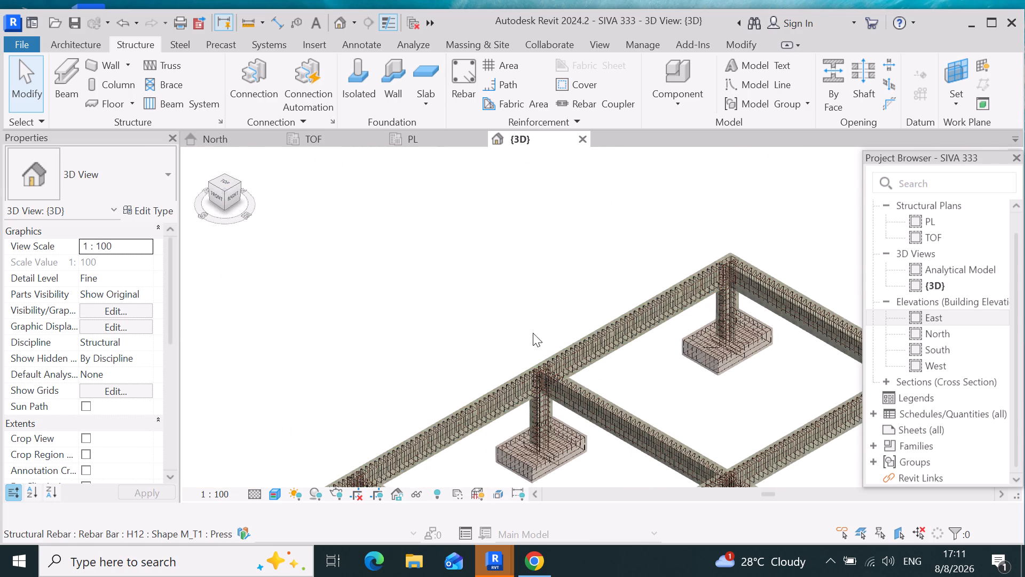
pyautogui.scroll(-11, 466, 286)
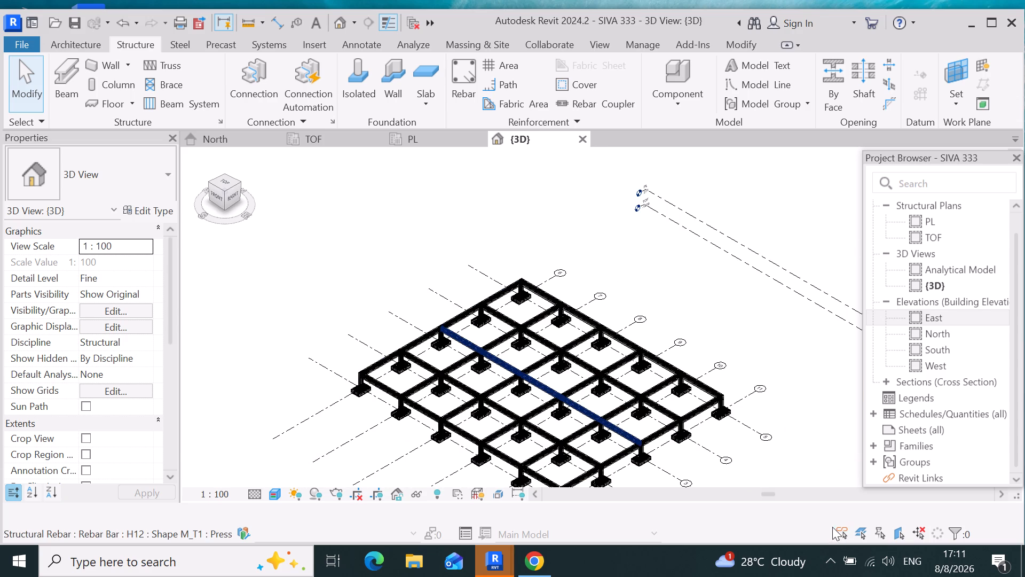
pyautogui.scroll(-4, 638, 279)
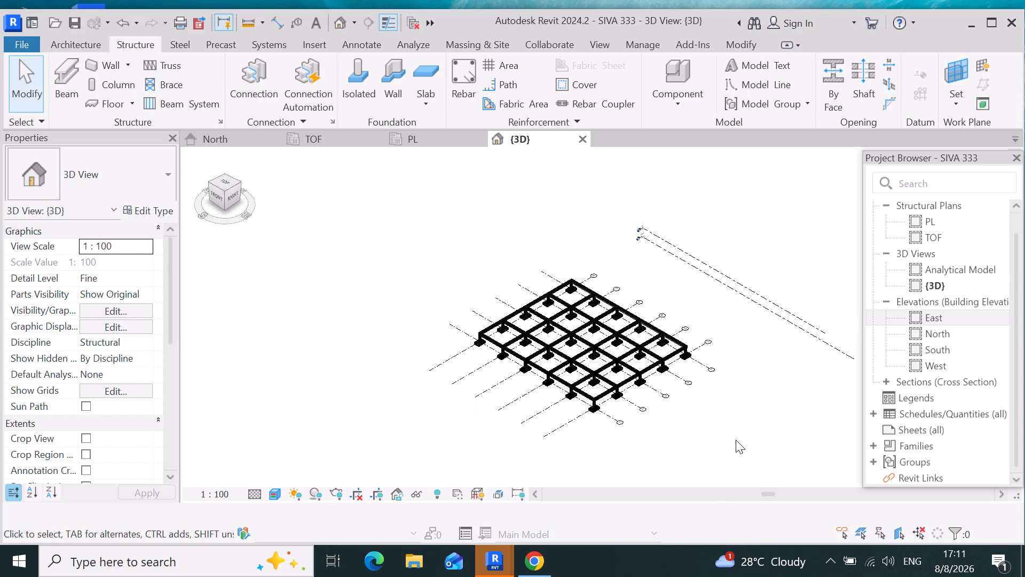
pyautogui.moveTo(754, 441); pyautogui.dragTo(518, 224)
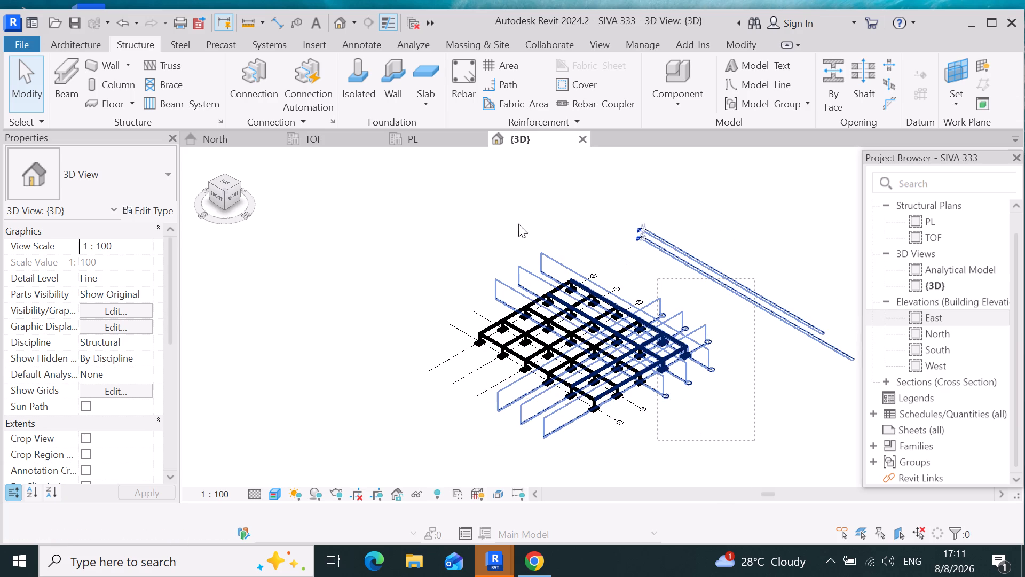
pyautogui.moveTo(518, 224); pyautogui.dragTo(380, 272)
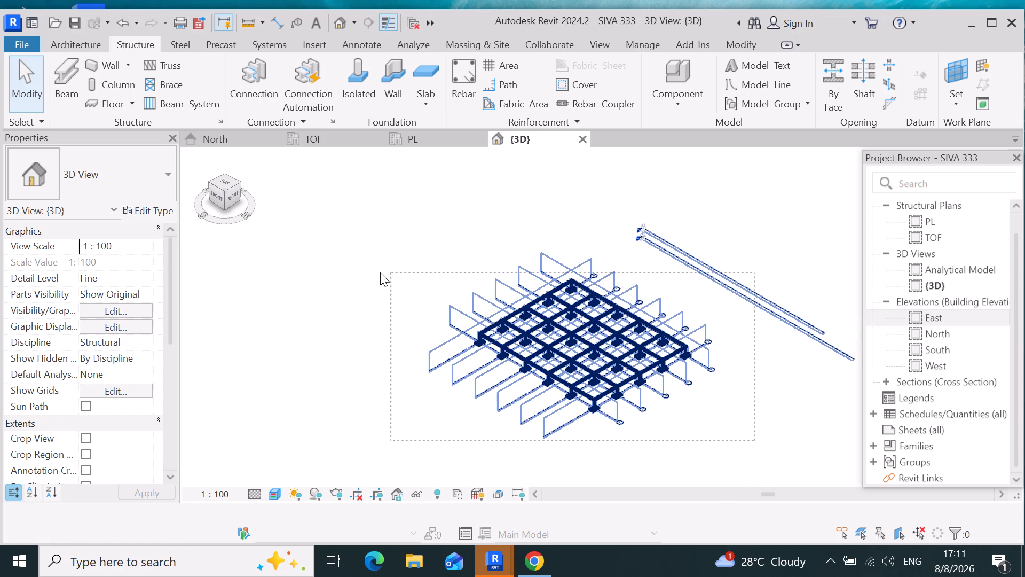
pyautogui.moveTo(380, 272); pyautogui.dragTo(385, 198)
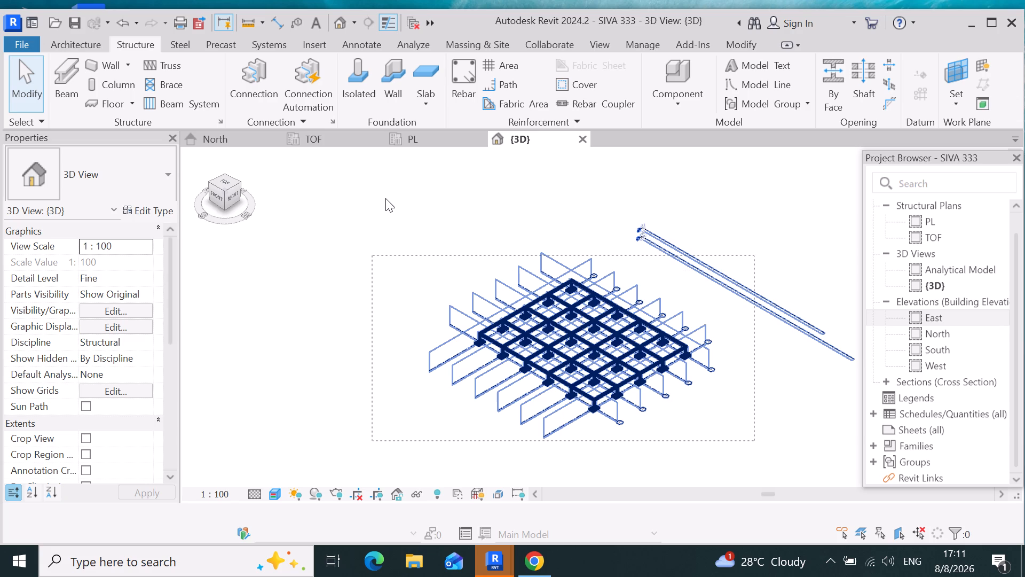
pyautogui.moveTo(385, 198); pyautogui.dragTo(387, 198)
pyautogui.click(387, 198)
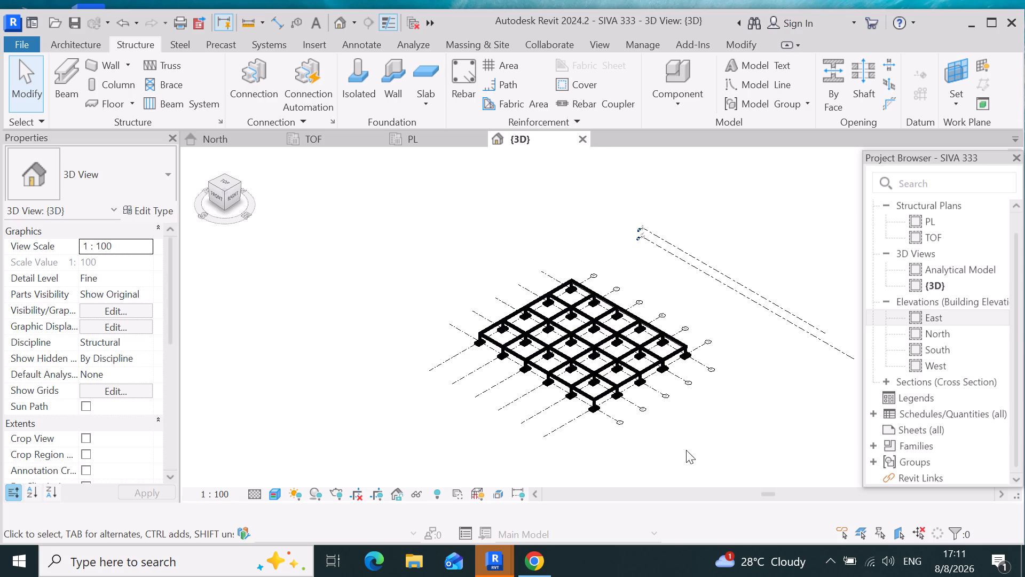
# Select the whole foundation model, filter the selection to Grids only, and temporarily hide the grids in the 3D view.
pyautogui.moveTo(829, 471); pyautogui.dragTo(330, 182)
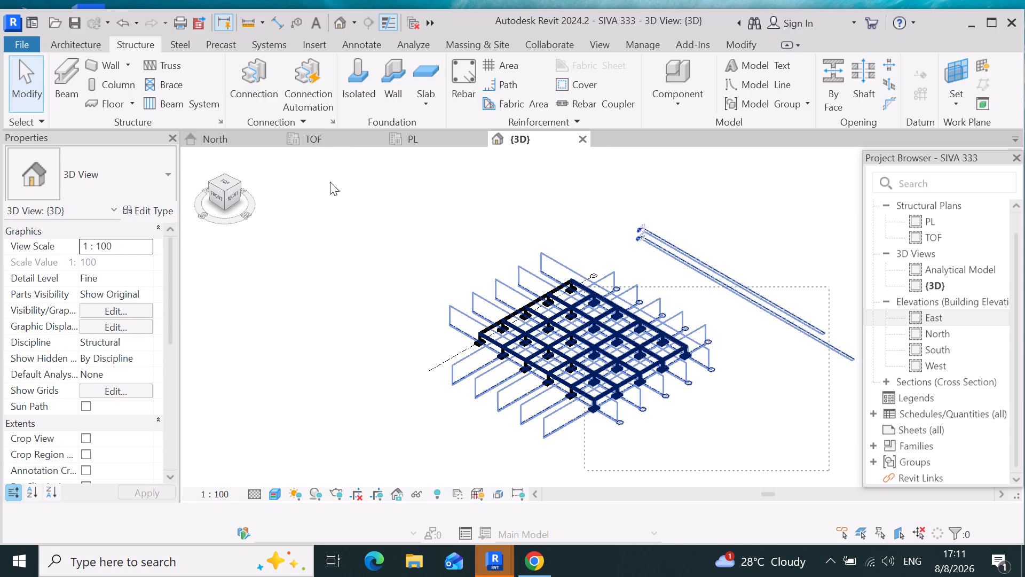
pyautogui.moveTo(330, 182); pyautogui.dragTo(323, 185)
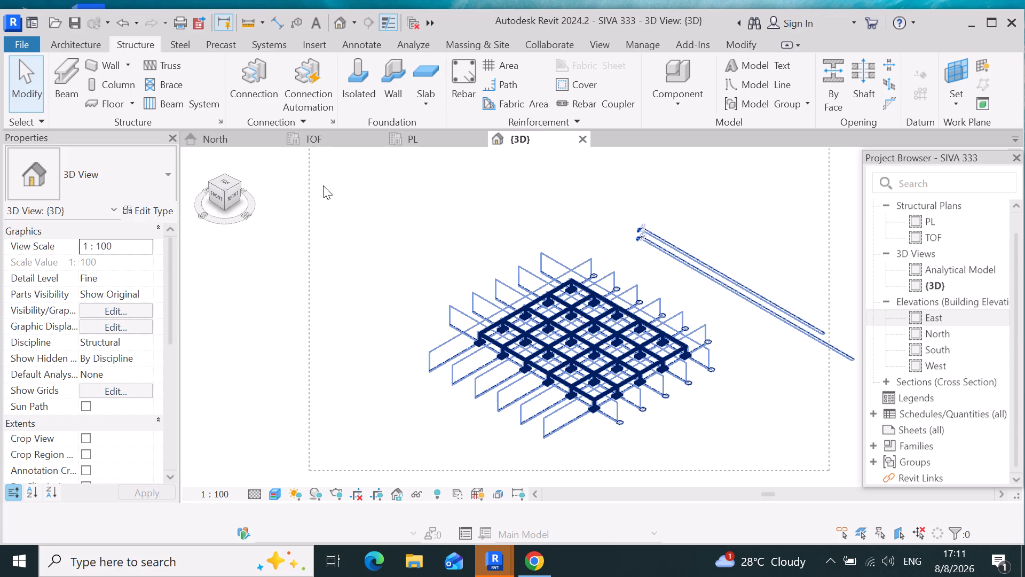
pyautogui.moveTo(323, 185); pyautogui.dragTo(327, 212)
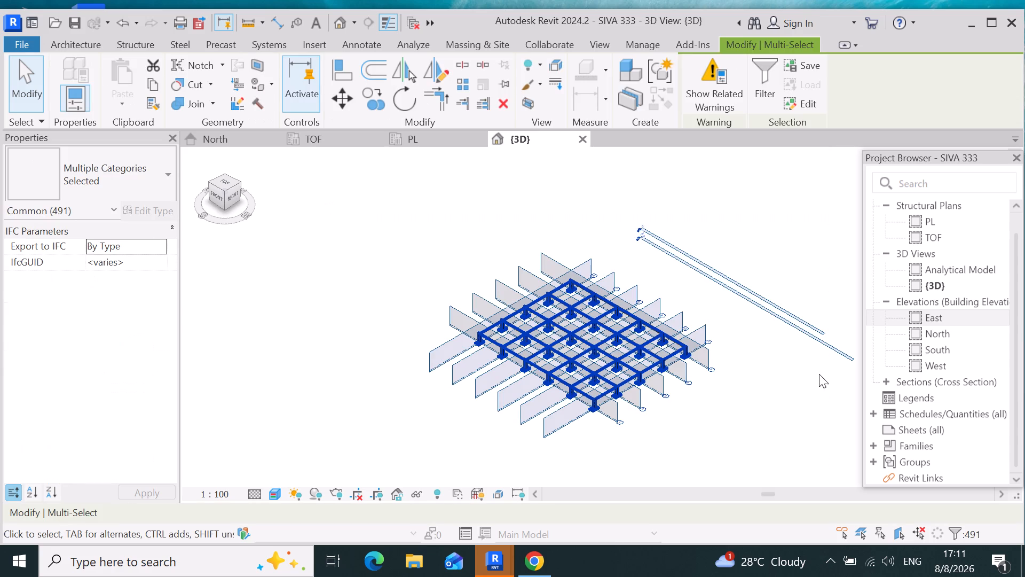
pyautogui.click(766, 63)
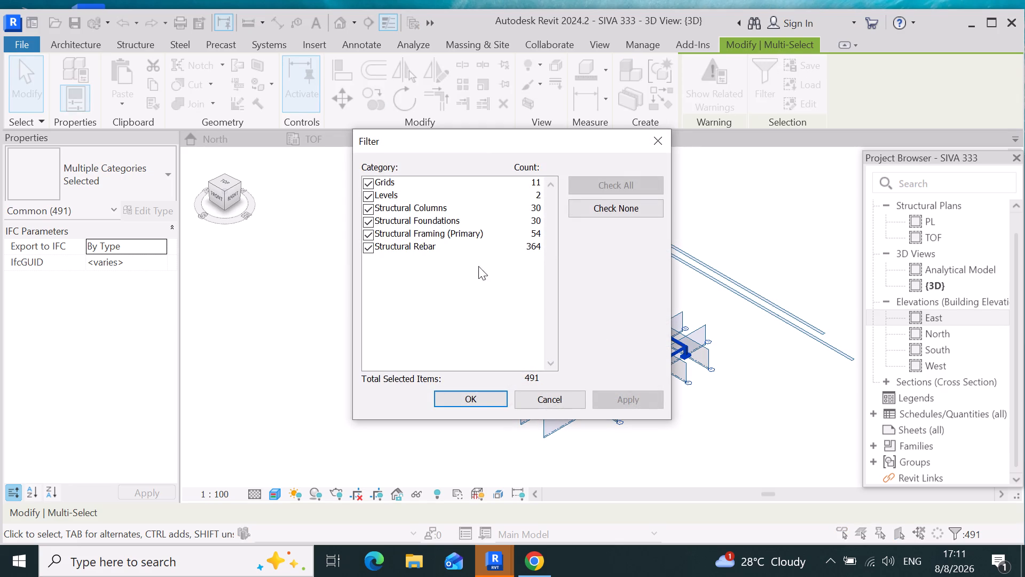
pyautogui.click(631, 208)
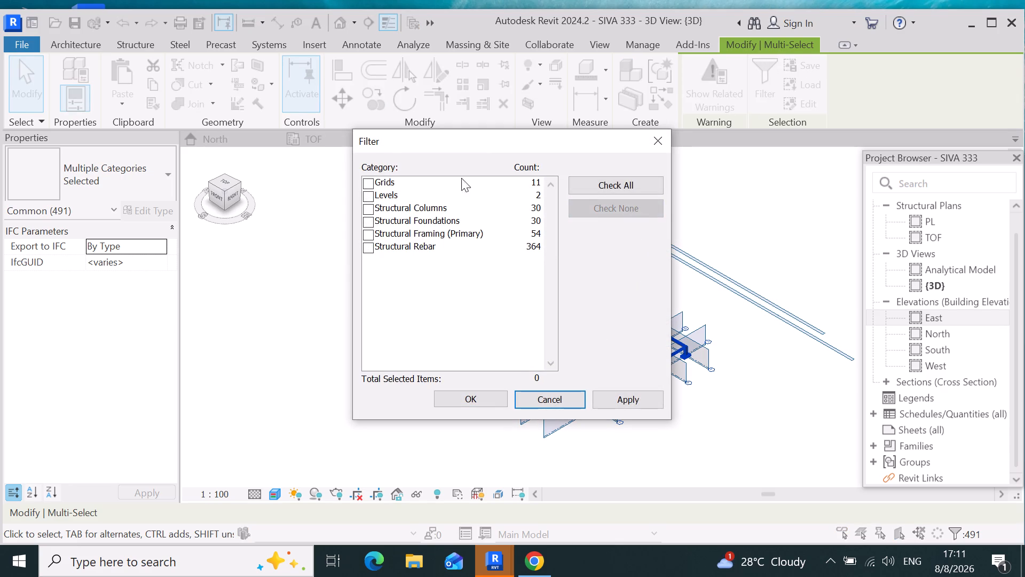
pyautogui.click(371, 186)
pyautogui.click(630, 401)
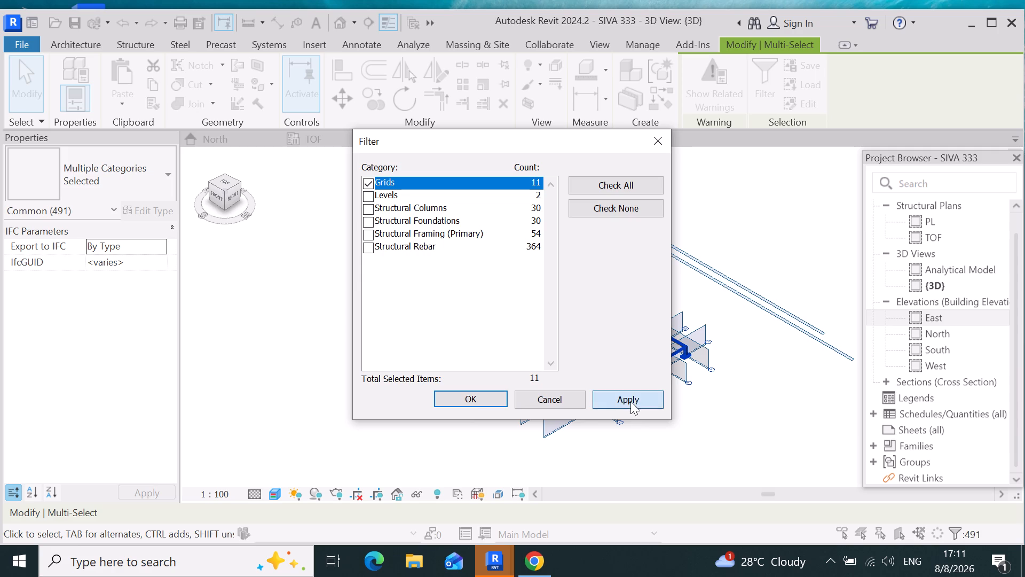
pyautogui.click(467, 400)
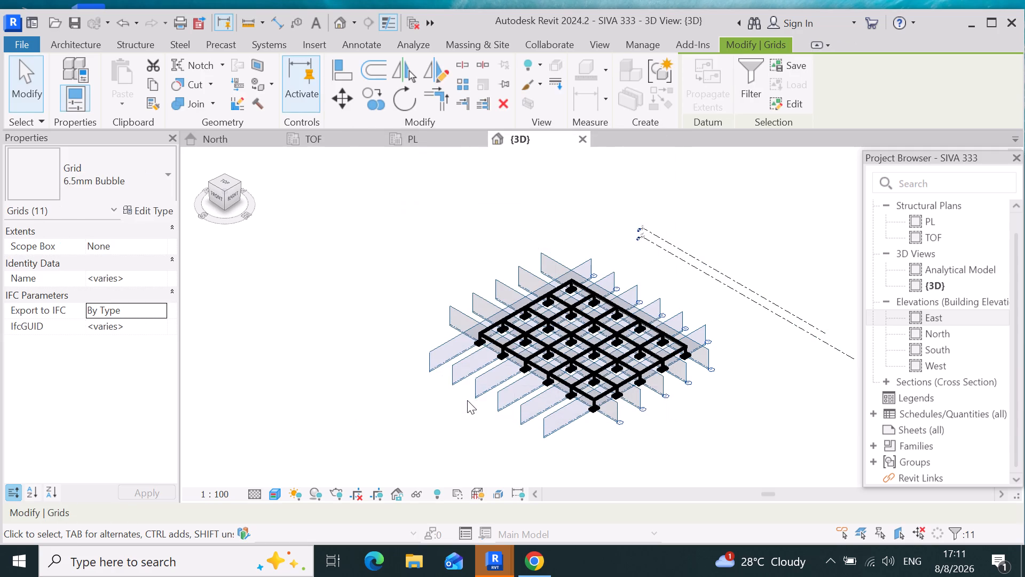
pyautogui.write('hh')
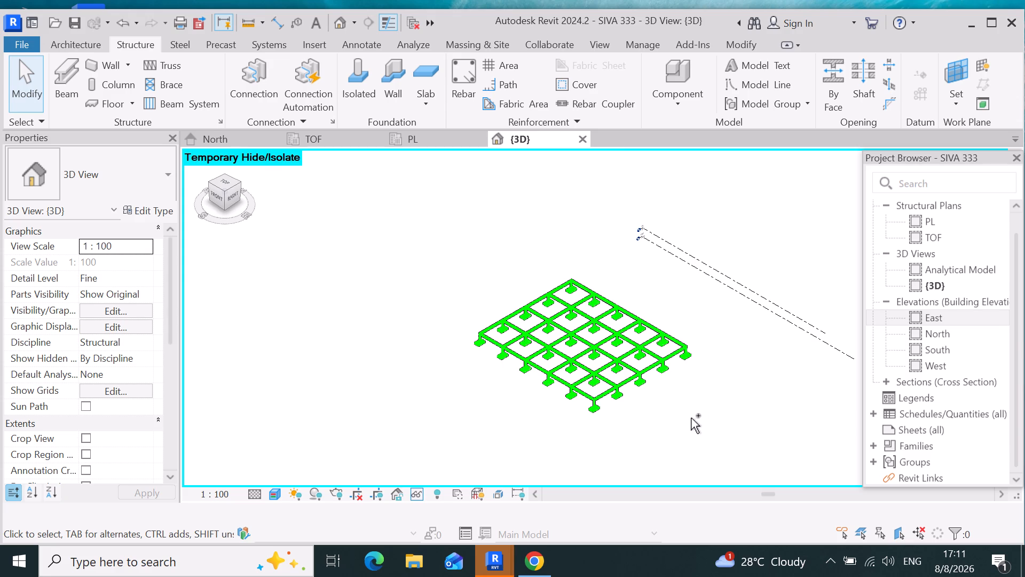
# Orbit the foundation frame toward its front side and examine the whole beam grid in 3D.
pyautogui.keyDown('ctrl'); pyautogui.moveTo(690, 419); pyautogui.dragTo(684, 432, button='right'); pyautogui.keyUp('ctrl')
pyautogui.keyDown('ctrl'); pyautogui.moveTo(688, 421); pyautogui.dragTo(720, 378); pyautogui.keyUp('ctrl')
pyautogui.keyDown('ctrl'); pyautogui.moveTo(715, 372); pyautogui.dragTo(719, 357, button='right'); pyautogui.keyUp('ctrl')
pyautogui.keyDown('ctrl'); pyautogui.moveTo(720, 378); pyautogui.dragTo(705, 396); pyautogui.keyUp('ctrl')
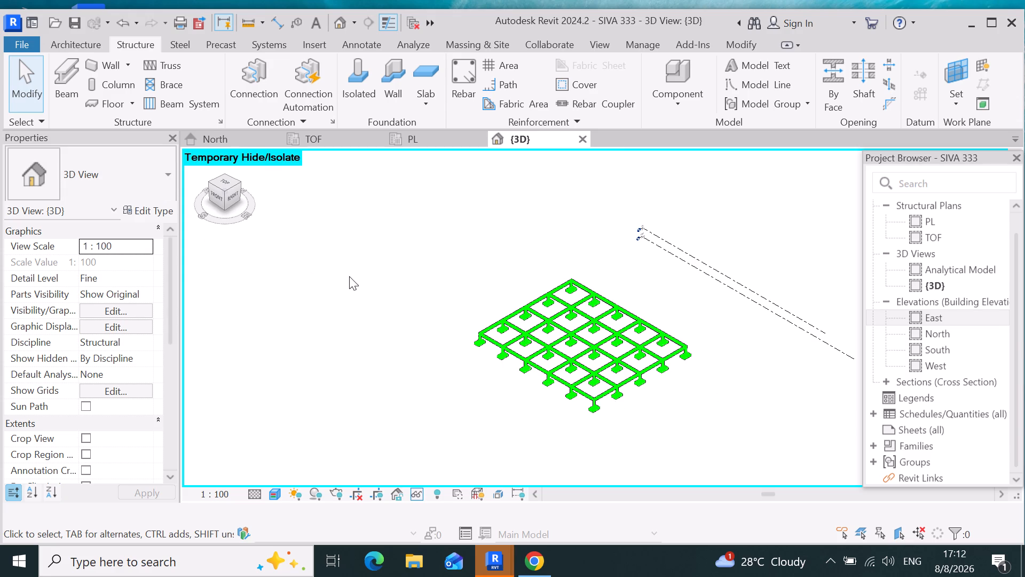
pyautogui.click(349, 275)
pyautogui.keyDown('shift'); pyautogui.moveTo(607, 395); pyautogui.dragTo(645, 385); pyautogui.keyUp('shift')
pyautogui.keyDown('shift'); pyautogui.moveTo(608, 394); pyautogui.dragTo(645, 385, button='right'); pyautogui.keyUp('shift')
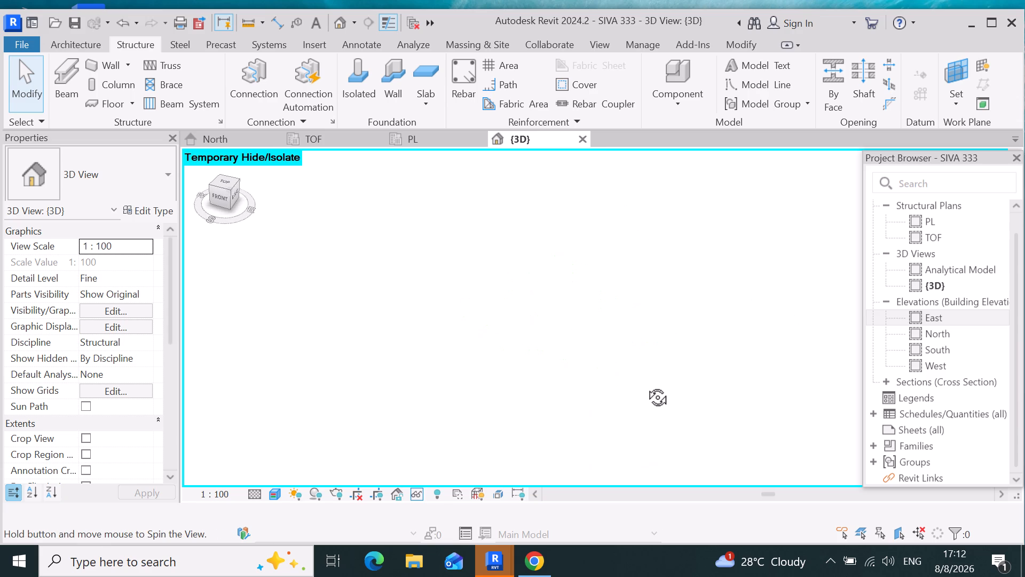
pyautogui.keyDown('shift'); pyautogui.moveTo(645, 385); pyautogui.dragTo(646, 385); pyautogui.keyUp('shift')
pyautogui.keyDown('shift'); pyautogui.moveTo(645, 385); pyautogui.dragTo(648, 385, button='right'); pyautogui.keyUp('shift')
pyautogui.scroll(-9, 515, 376)
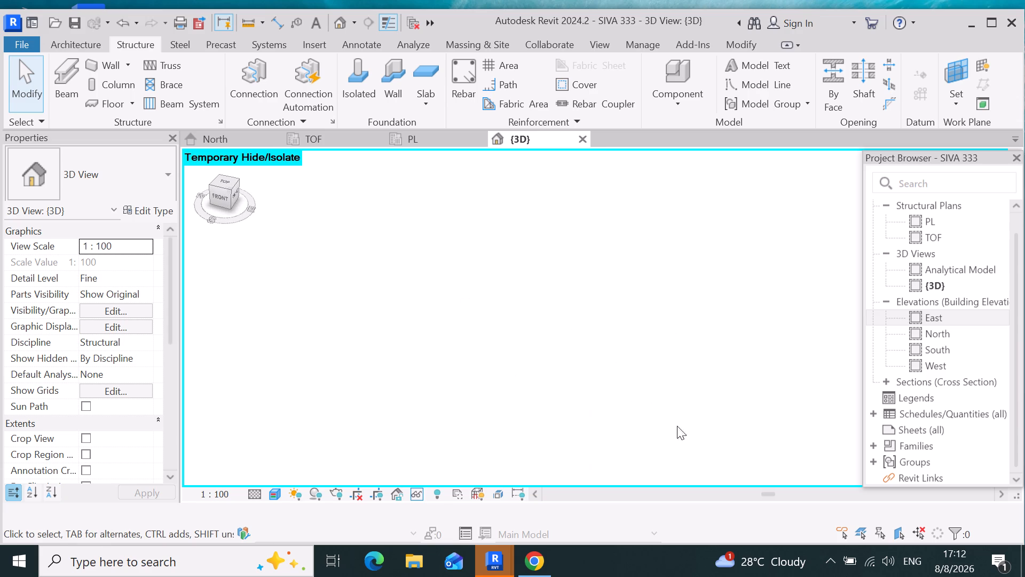
pyautogui.click(523, 141)
pyautogui.click(446, 139)
pyautogui.click(550, 146)
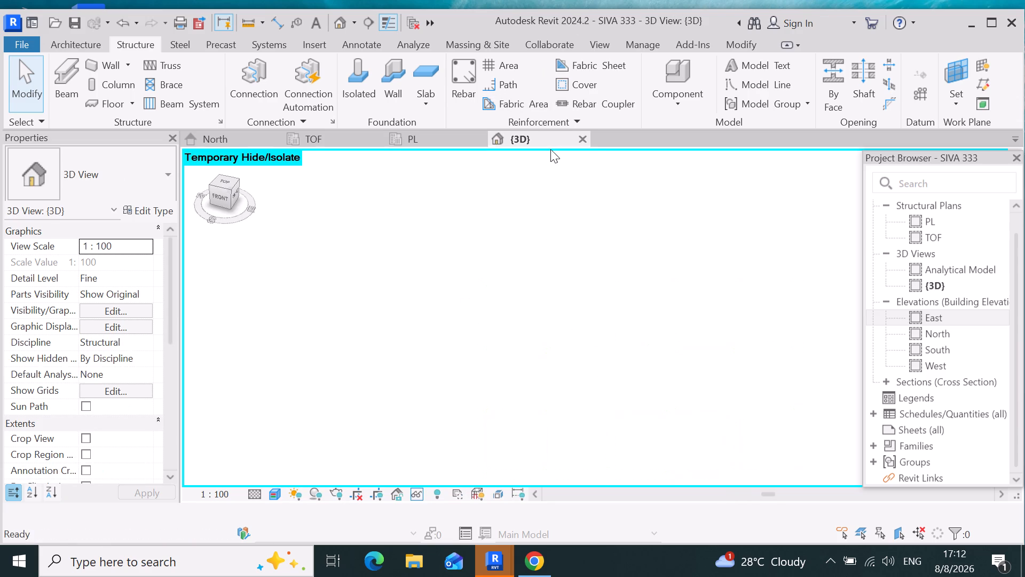
pyautogui.scroll(-8, 557, 355)
pyautogui.scroll(-4, 507, 311)
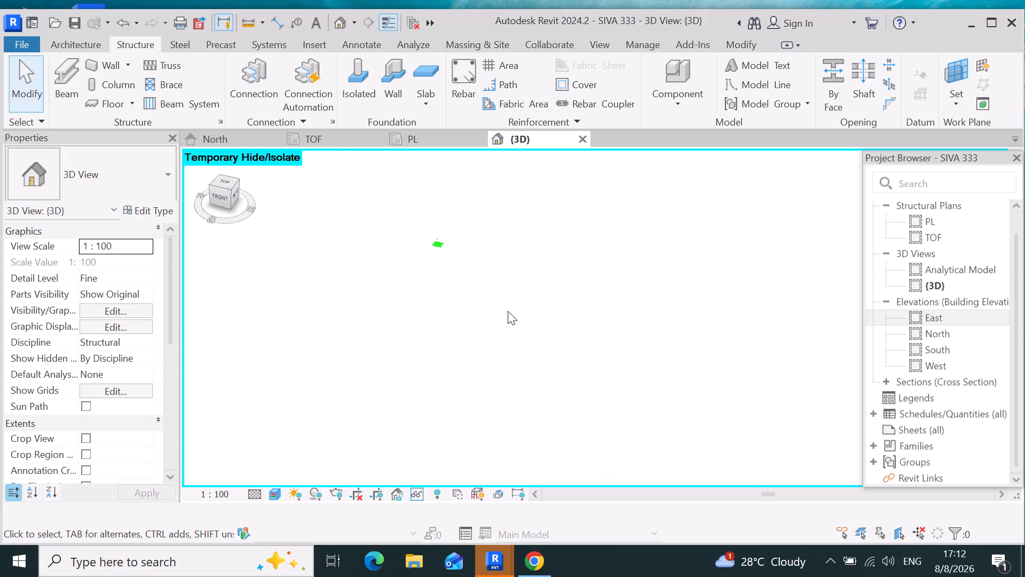
pyautogui.scroll(3, 418, 232)
pyautogui.scroll(3, 461, 303)
pyautogui.scroll(4, 400, 201)
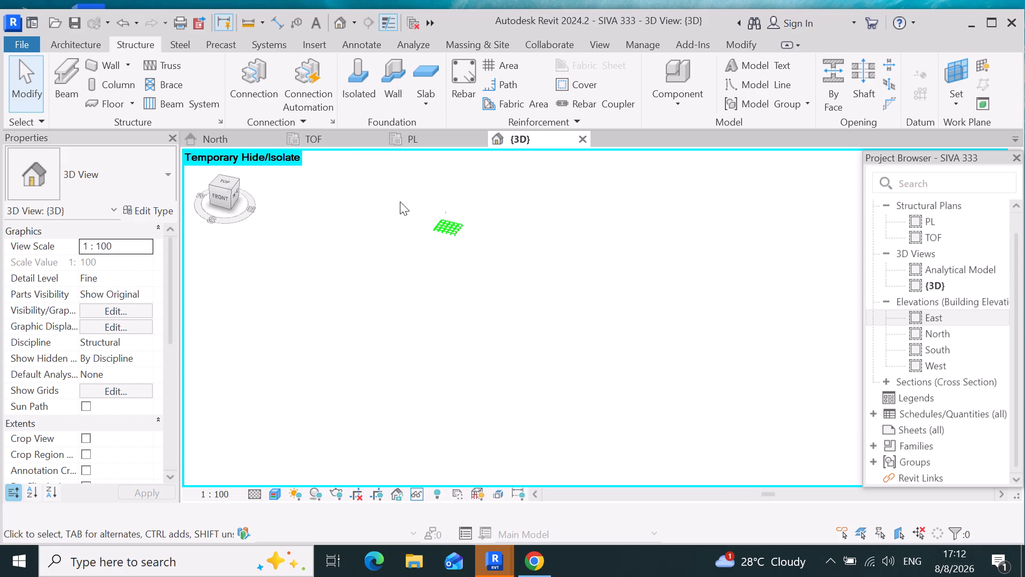
pyautogui.scroll(8, 404, 210)
pyautogui.scroll(3, 403, 284)
pyautogui.scroll(-3, 388, 275)
pyautogui.scroll(5, 627, 284)
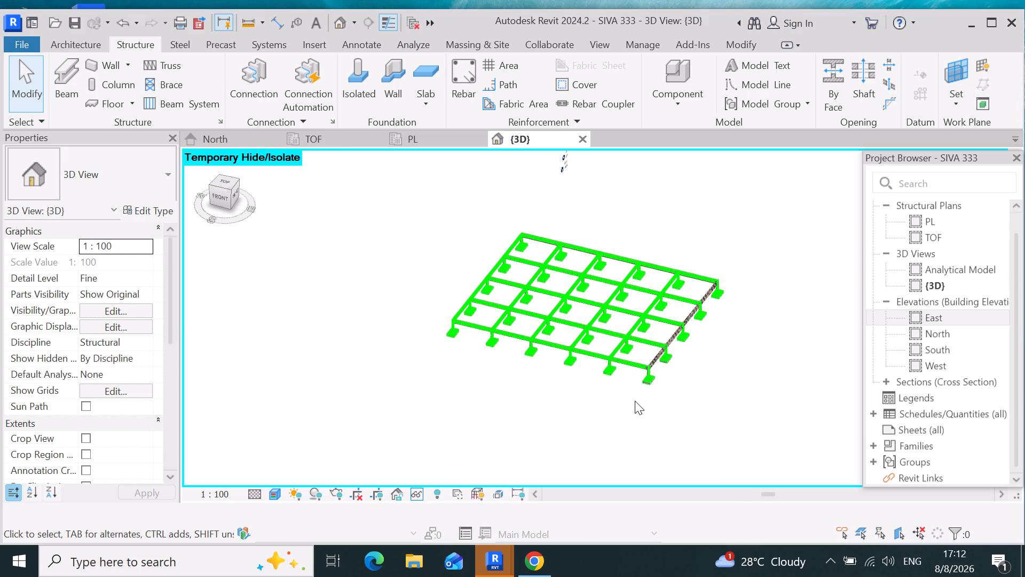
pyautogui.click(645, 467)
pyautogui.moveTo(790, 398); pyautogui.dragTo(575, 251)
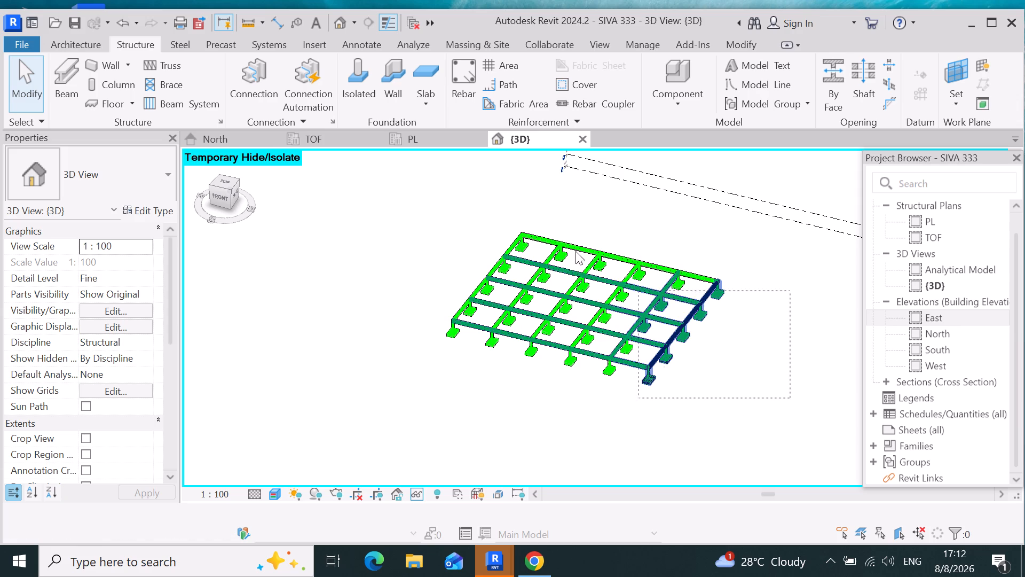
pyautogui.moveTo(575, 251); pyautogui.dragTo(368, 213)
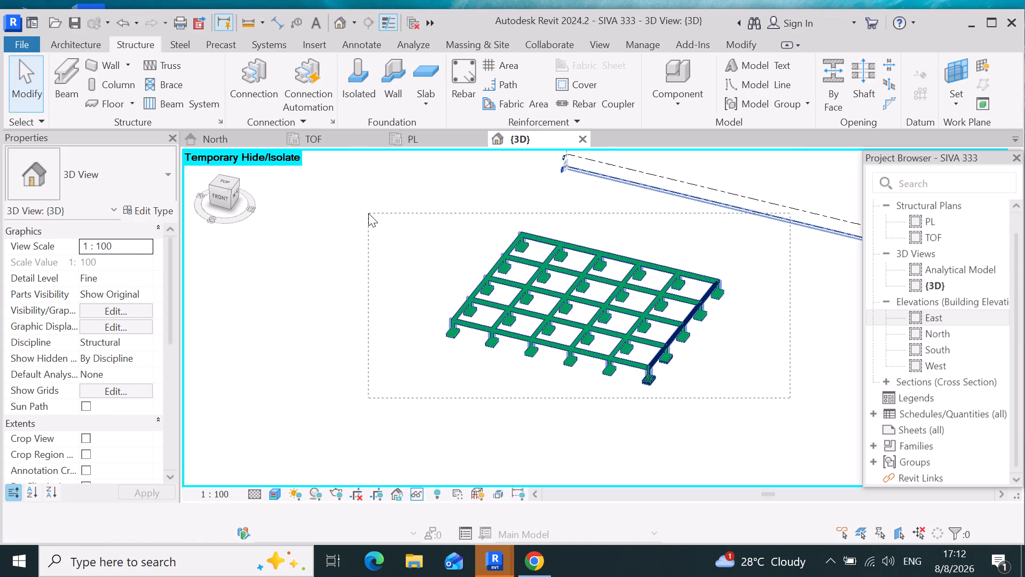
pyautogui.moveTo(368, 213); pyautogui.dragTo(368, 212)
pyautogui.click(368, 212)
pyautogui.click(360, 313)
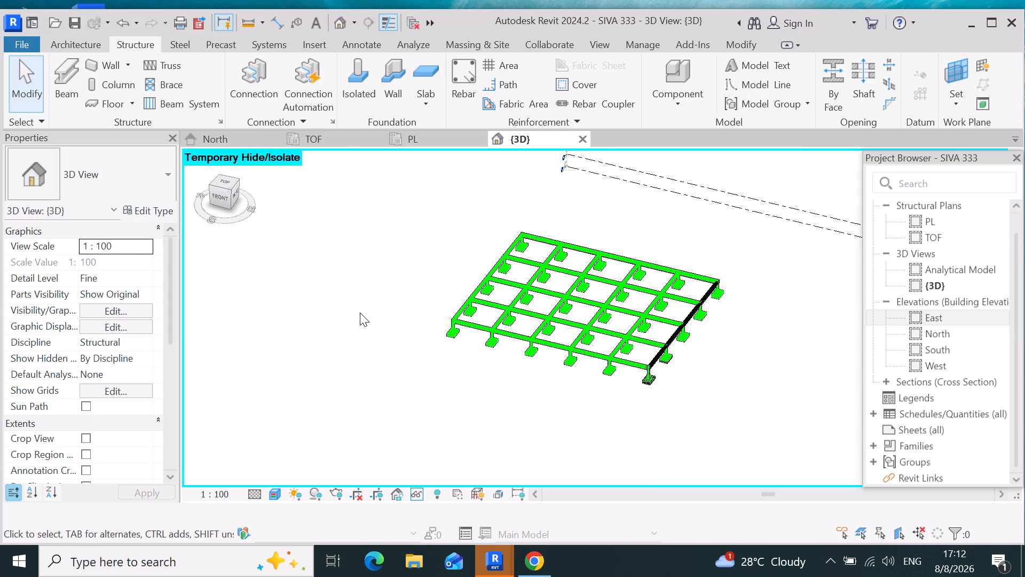
# Examine the beam, column and footing reinforcement at close range across the foundation frame without its grids.
pyautogui.scroll(4, 669, 379)
pyautogui.scroll(10, 668, 305)
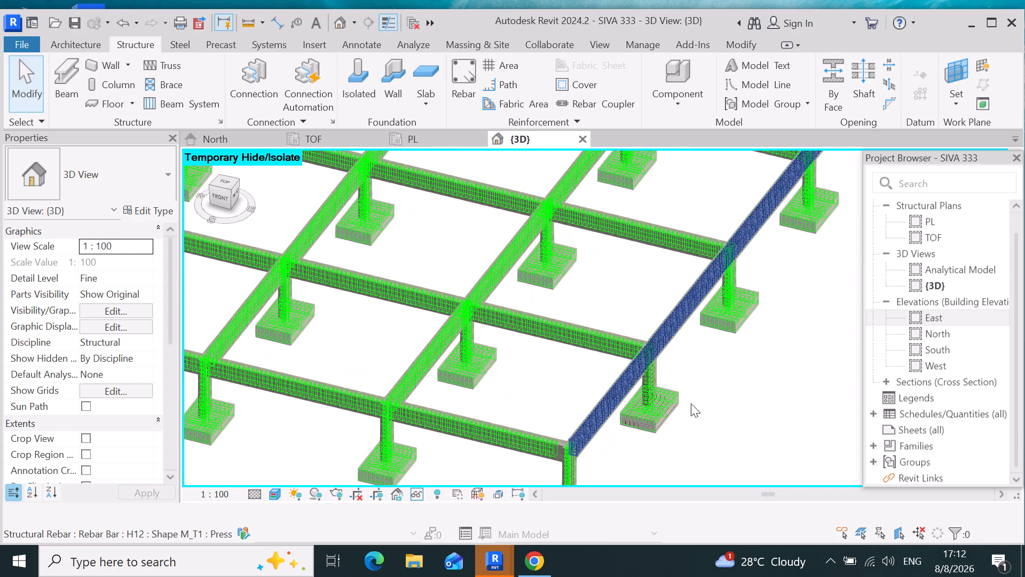
pyautogui.scroll(4, 674, 450)
pyautogui.scroll(7, 646, 404)
pyautogui.scroll(-13, 655, 412)
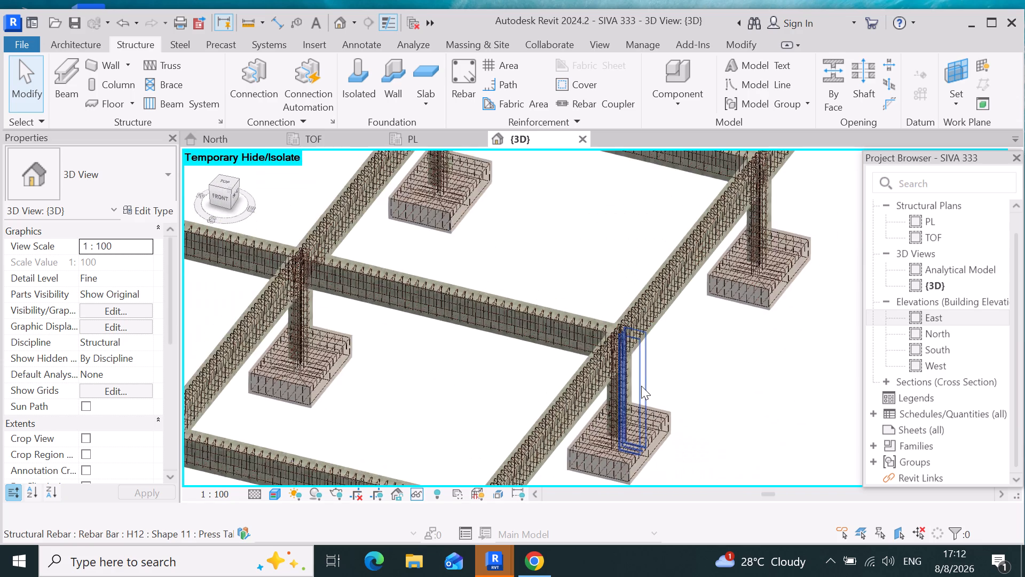
pyautogui.scroll(-13, 641, 386)
pyautogui.scroll(8, 661, 319)
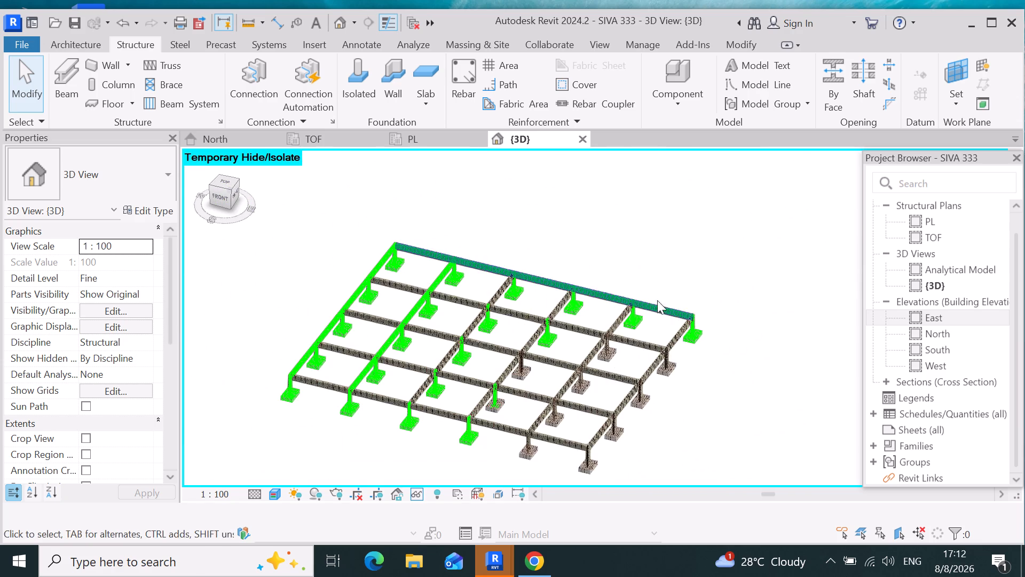
pyautogui.scroll(9, 657, 300)
pyautogui.scroll(1, 808, 446)
pyautogui.scroll(-9, 674, 397)
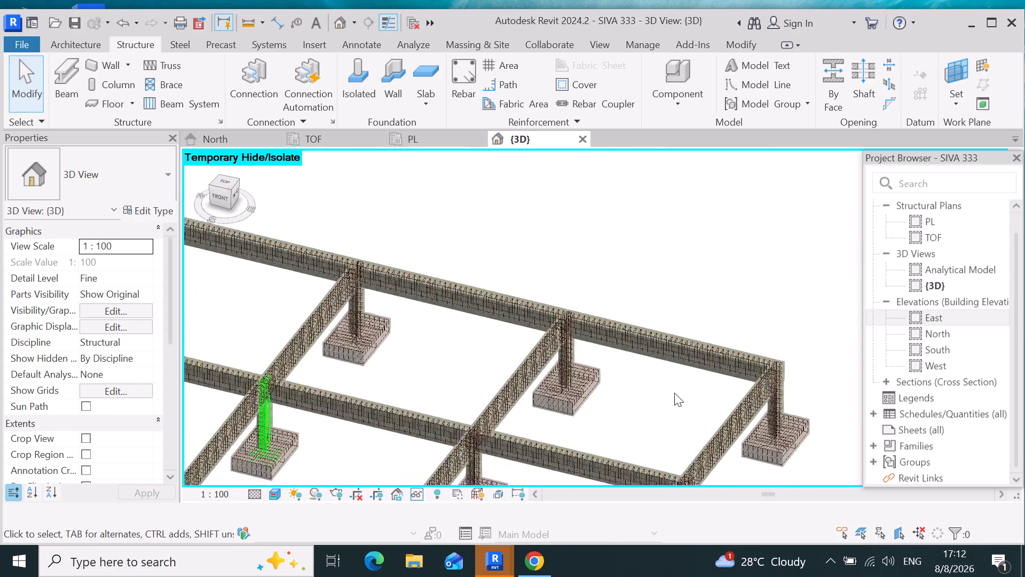
pyautogui.scroll(-5, 674, 393)
pyautogui.scroll(3, 526, 378)
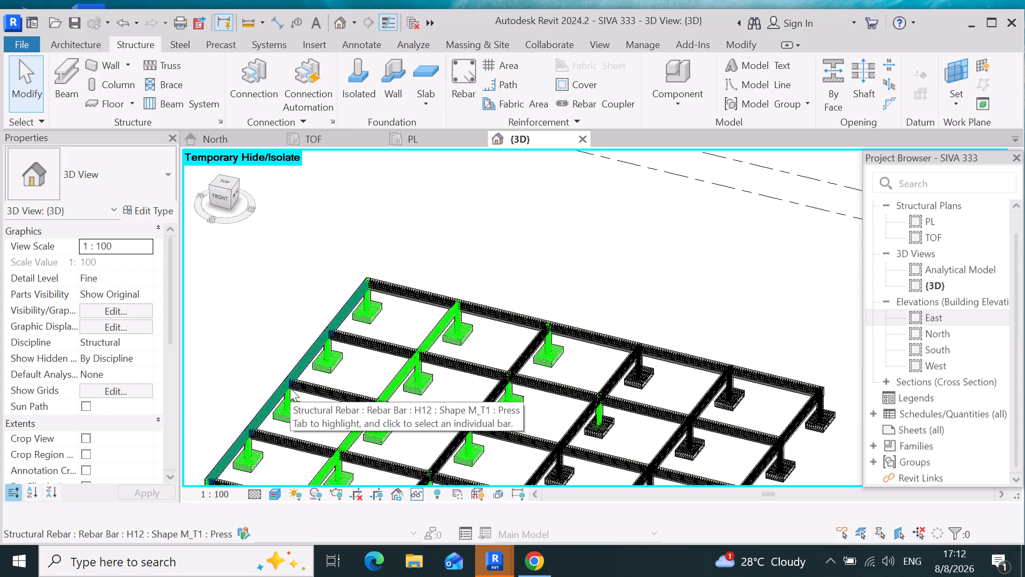
pyautogui.scroll(-7, 595, 278)
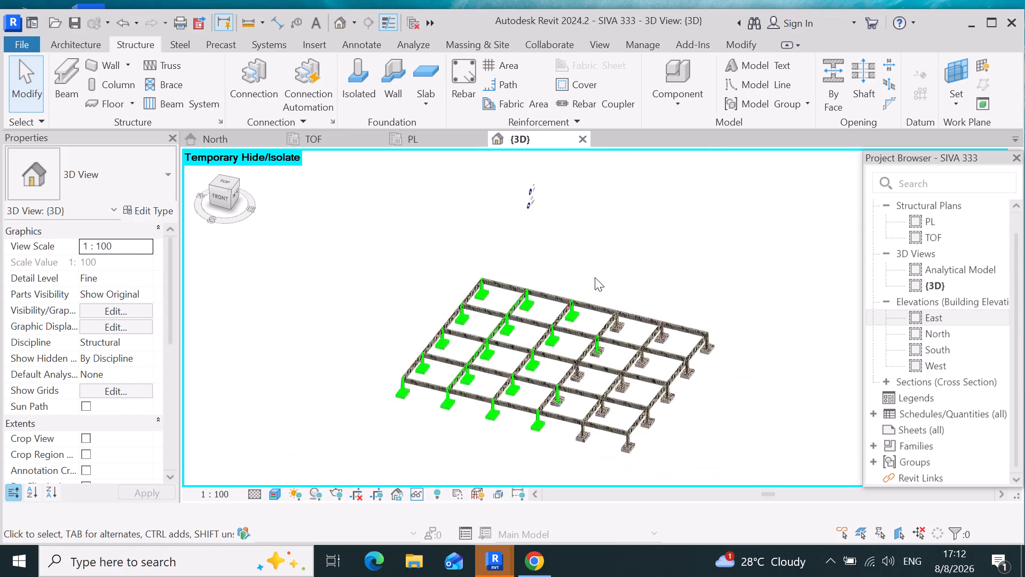
pyautogui.scroll(-2, 595, 277)
pyautogui.scroll(13, 553, 339)
pyautogui.scroll(4, 446, 470)
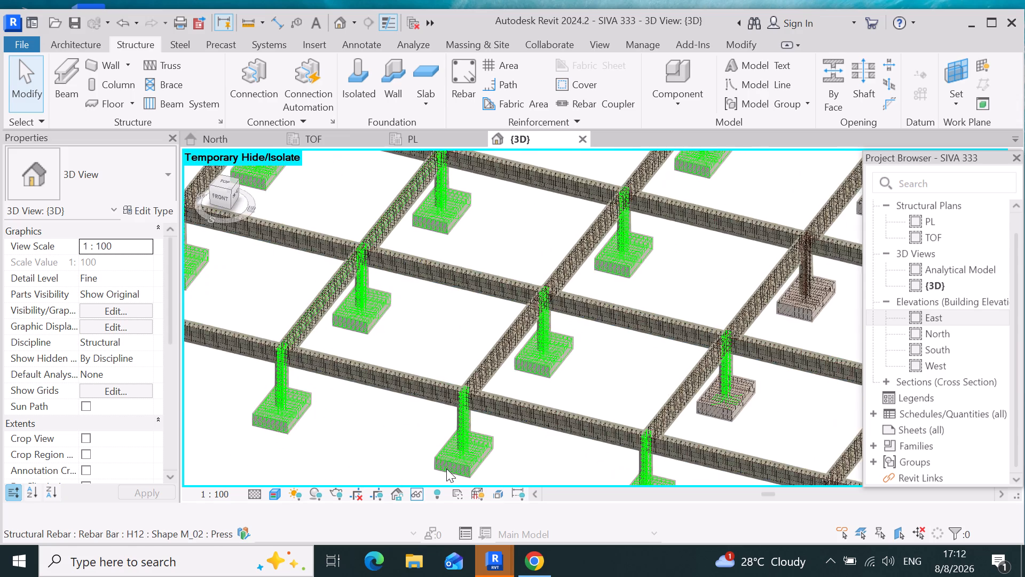
pyautogui.scroll(4, 448, 474)
pyautogui.scroll(-14, 507, 375)
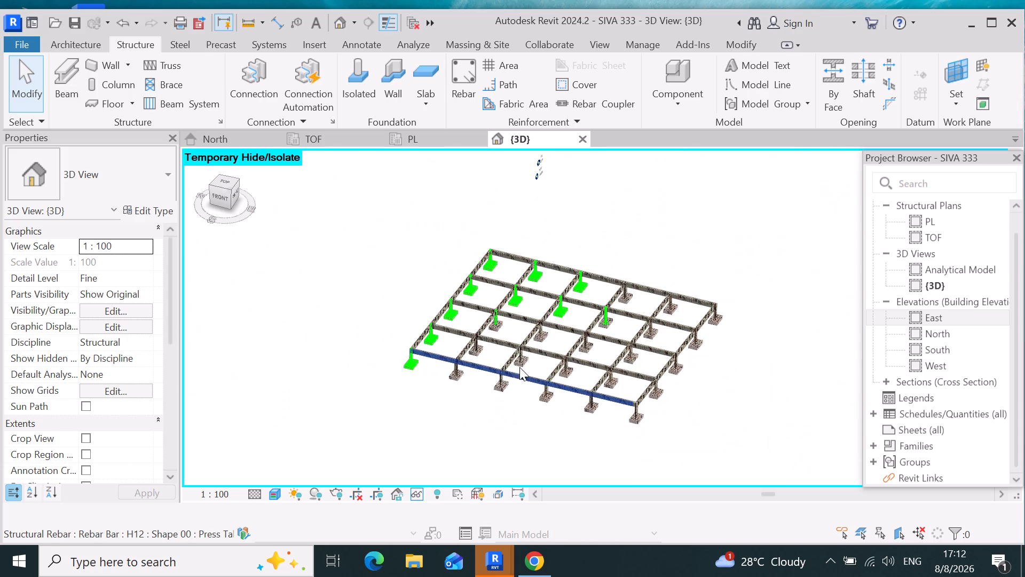
# Examine the beam, column and footing reinforcement at close range along the foundation frame's edge and corner footings in 3D.
pyautogui.scroll(3, 562, 333)
pyautogui.scroll(6, 604, 301)
pyautogui.scroll(4, 658, 304)
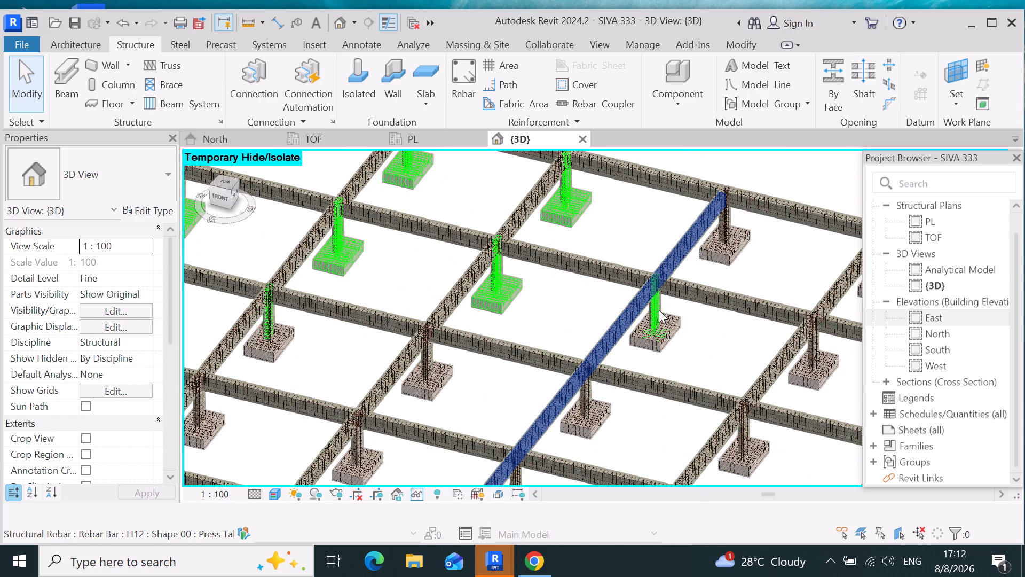
pyautogui.scroll(4, 656, 324)
pyautogui.scroll(-13, 617, 346)
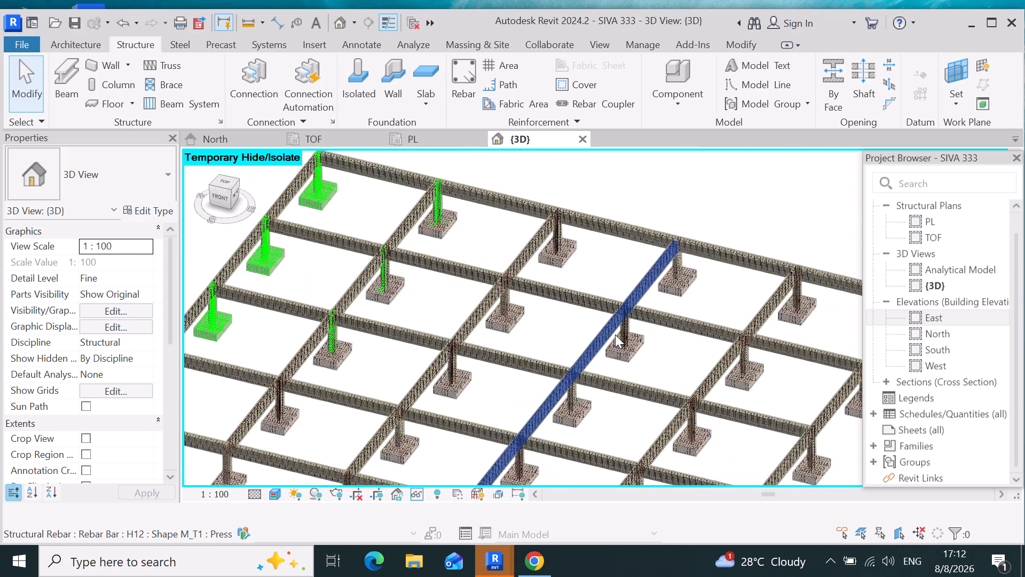
pyautogui.scroll(3, 396, 280)
pyautogui.scroll(7, 300, 335)
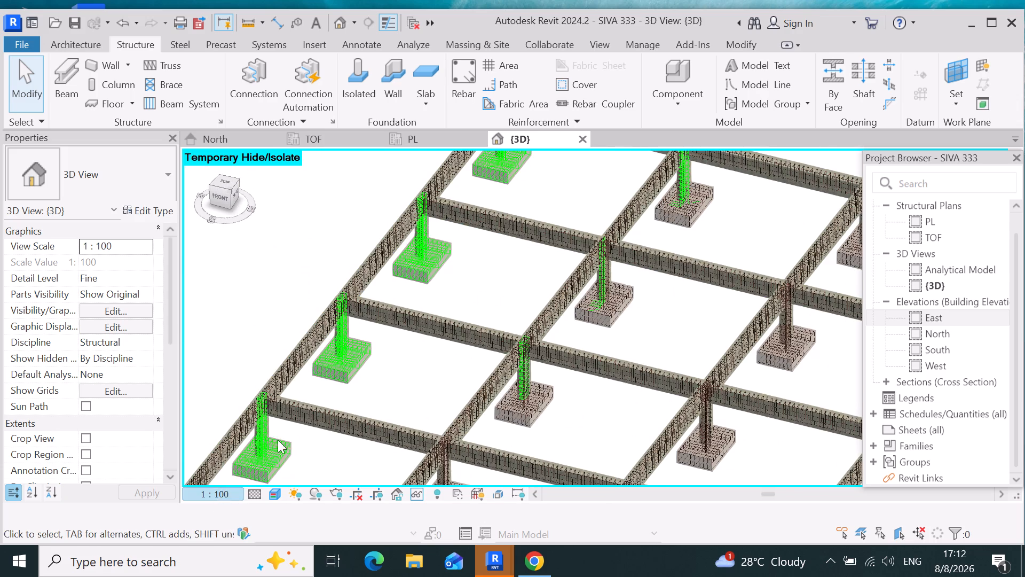
pyautogui.scroll(3, 301, 419)
pyautogui.scroll(1, 344, 311)
pyautogui.scroll(-11, 347, 310)
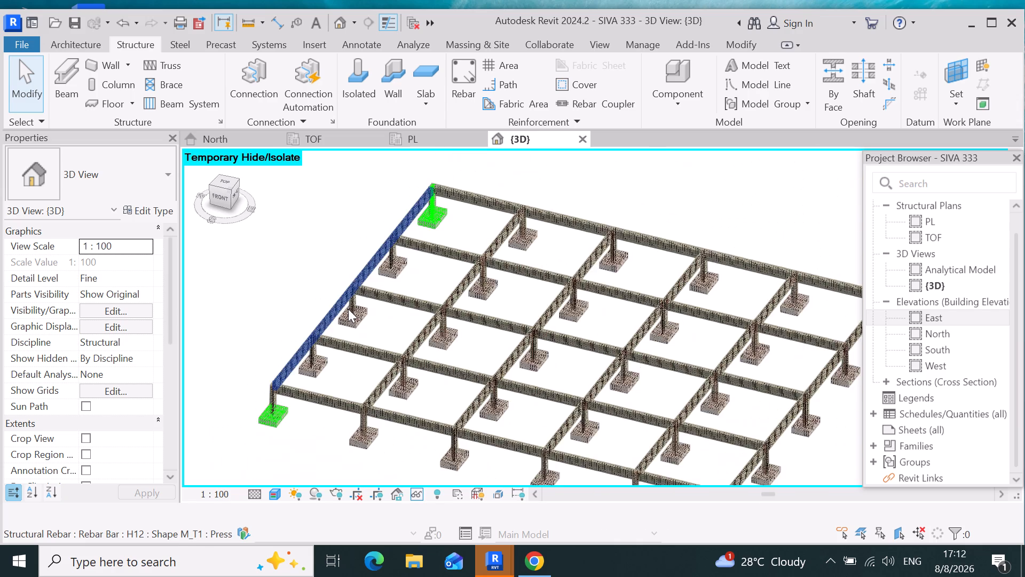
pyautogui.scroll(-3, 348, 309)
pyautogui.scroll(4, 364, 290)
pyautogui.scroll(7, 400, 240)
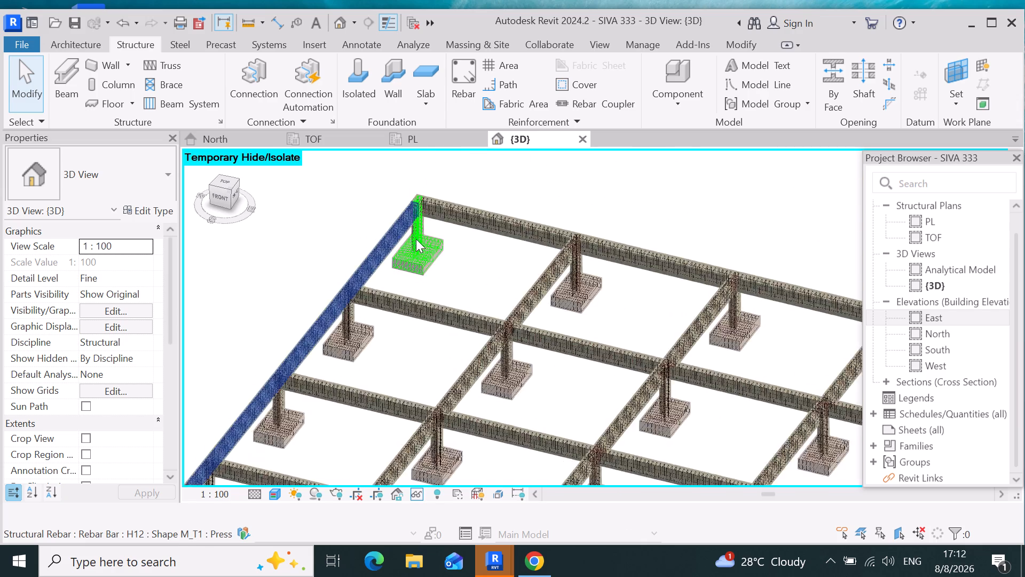
pyautogui.scroll(4, 416, 239)
pyautogui.scroll(-11, 429, 277)
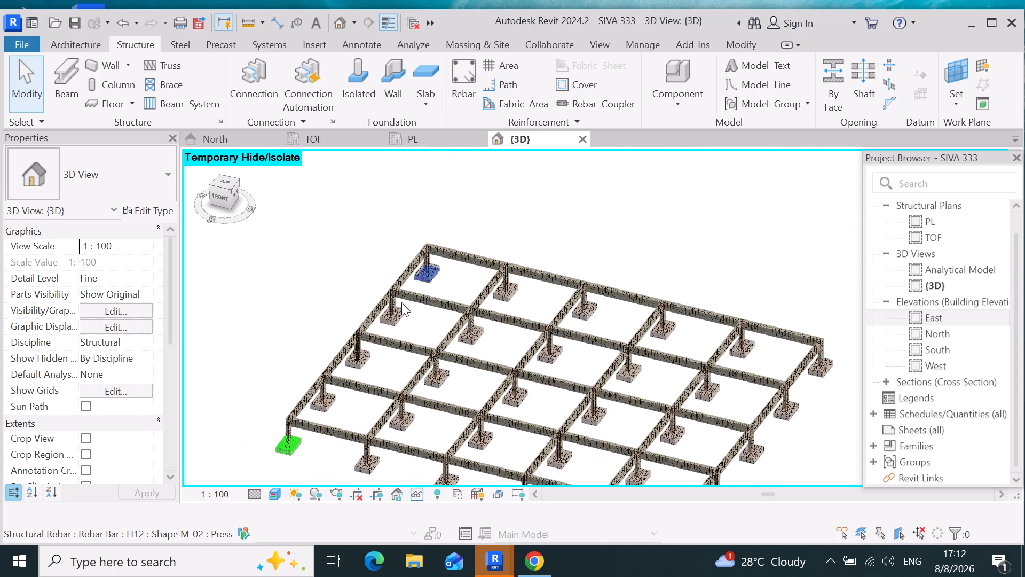
pyautogui.scroll(11, 282, 466)
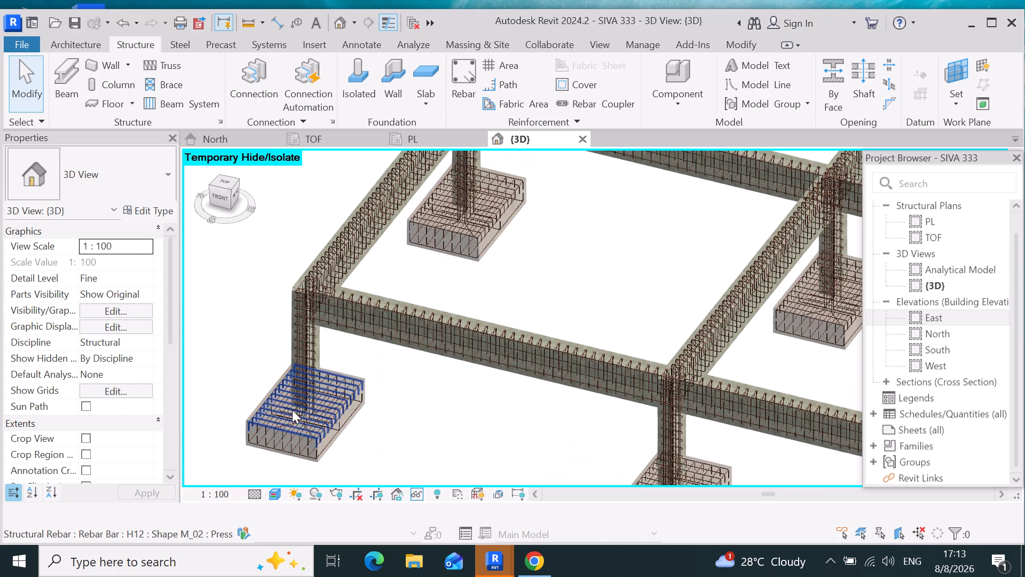
pyautogui.scroll(4, 293, 410)
pyautogui.scroll(-16, 295, 370)
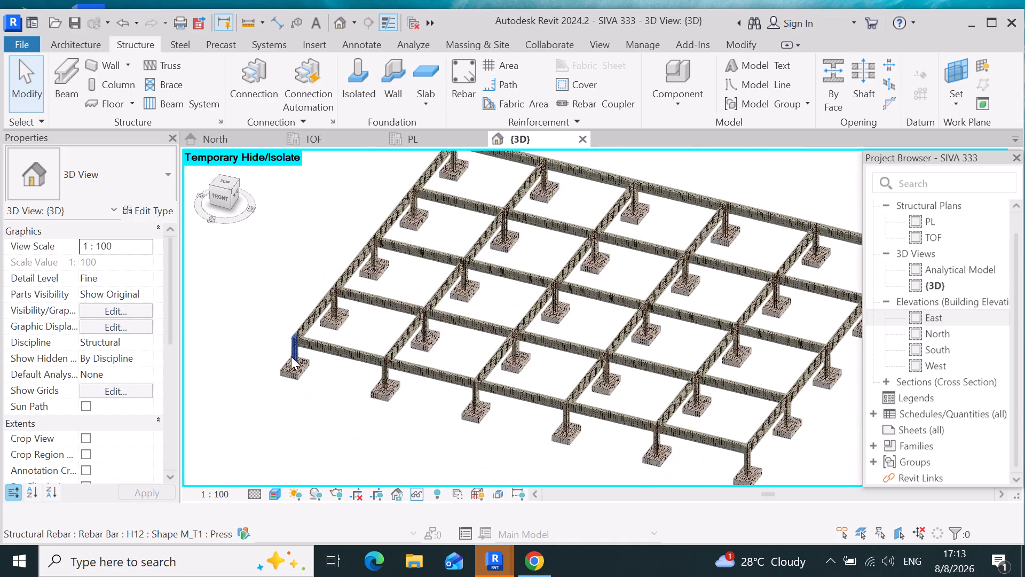
pyautogui.scroll(-3, 291, 356)
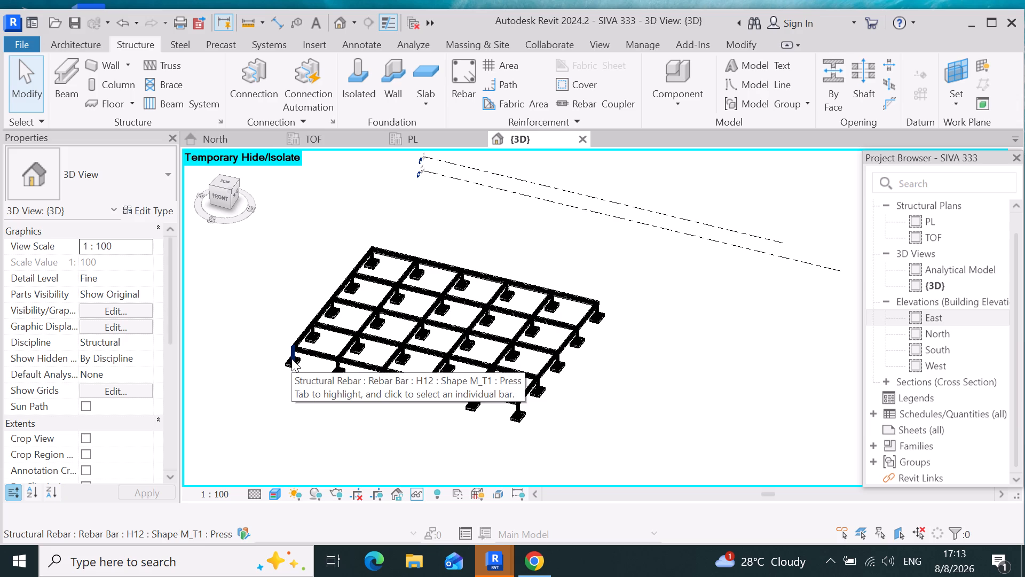
# Orient the 3D view to Top and examine the layout of the foundation beams and footings from above.
pyautogui.click(225, 185)
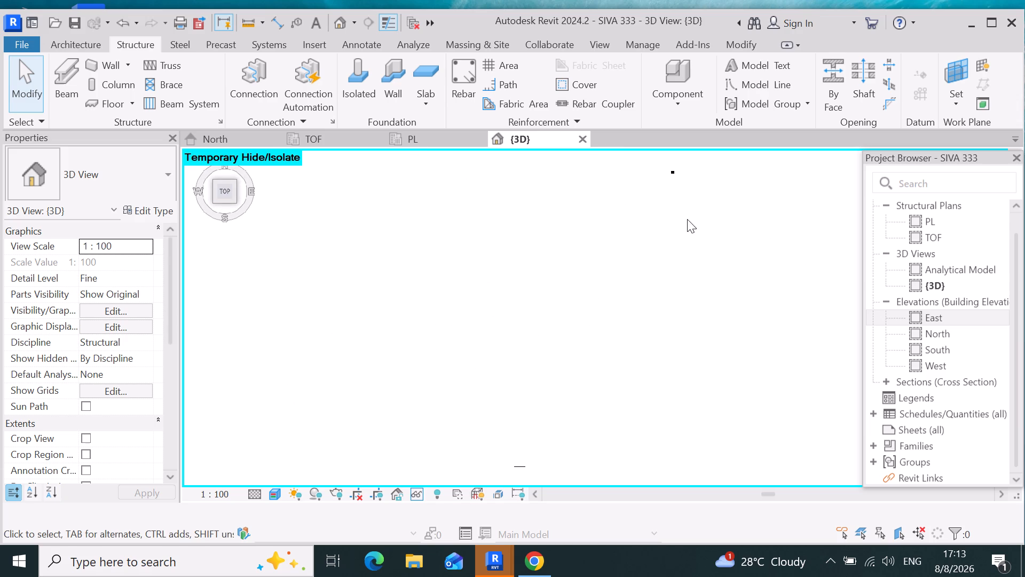
pyautogui.scroll(16, 679, 174)
pyautogui.scroll(4, 590, 204)
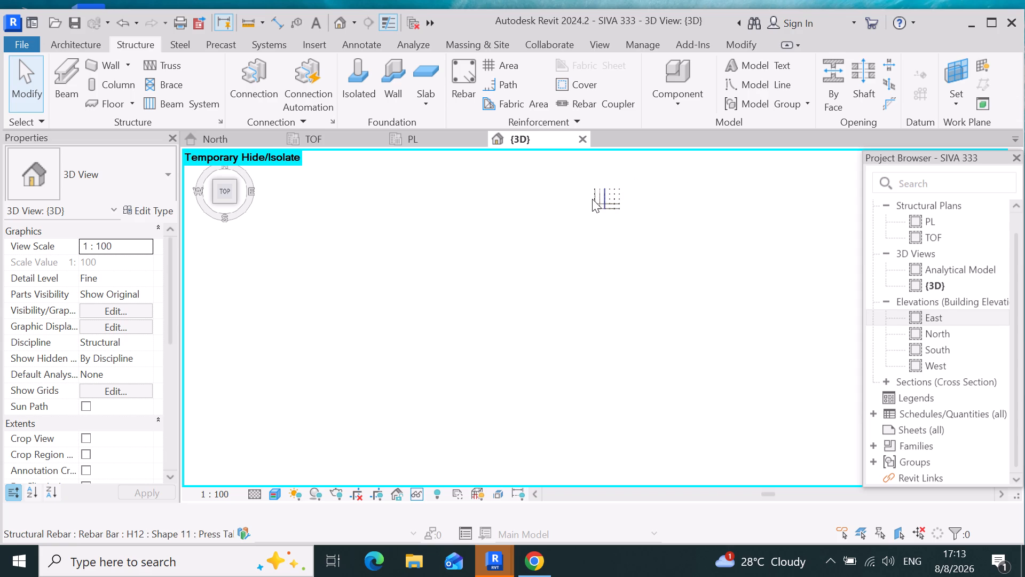
pyautogui.scroll(3, 598, 191)
pyautogui.scroll(3, 652, 194)
pyautogui.scroll(-4, 429, 360)
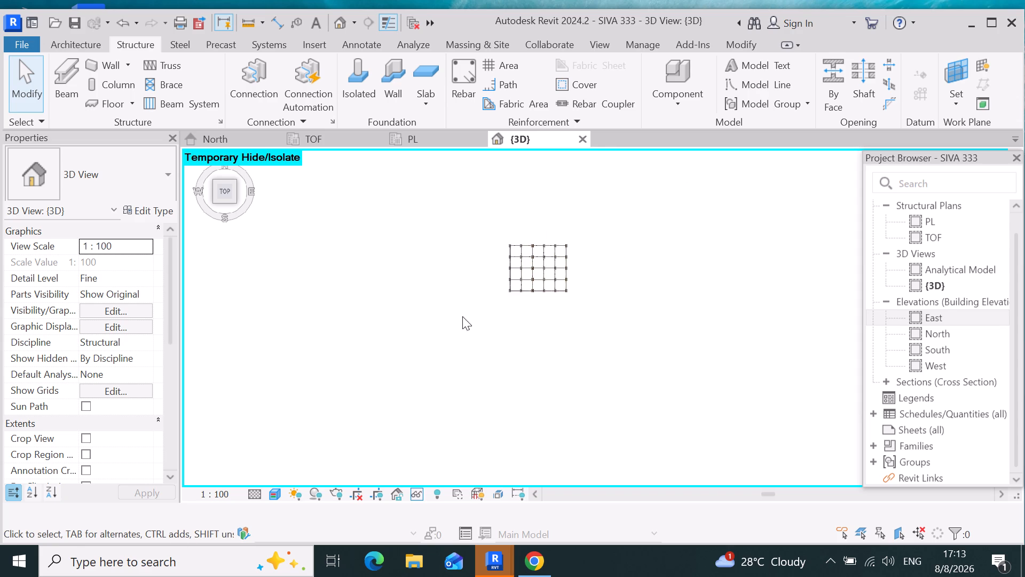
pyautogui.scroll(2, 511, 305)
pyautogui.scroll(6, 553, 252)
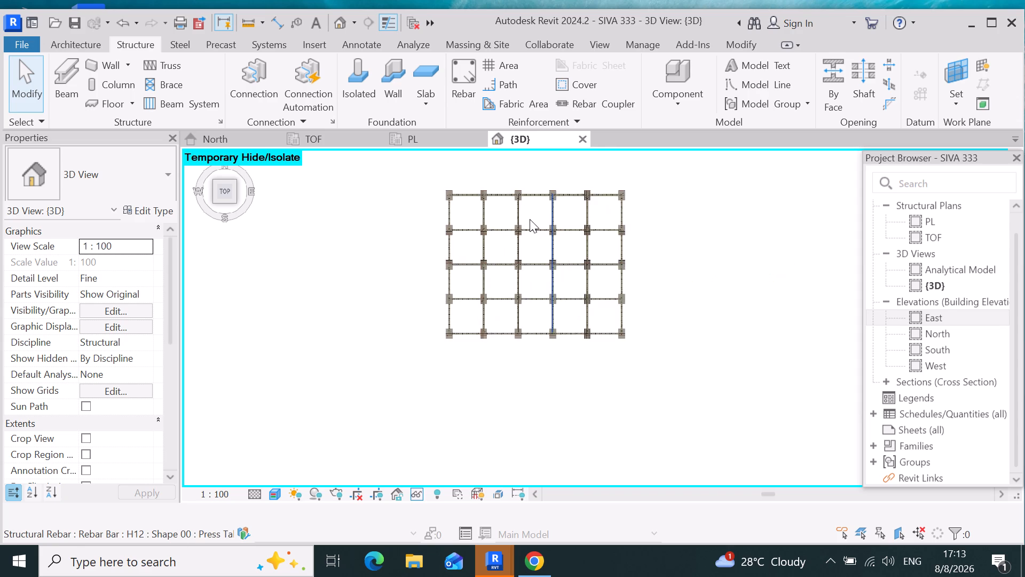
pyautogui.scroll(4, 530, 219)
pyautogui.scroll(2, 473, 278)
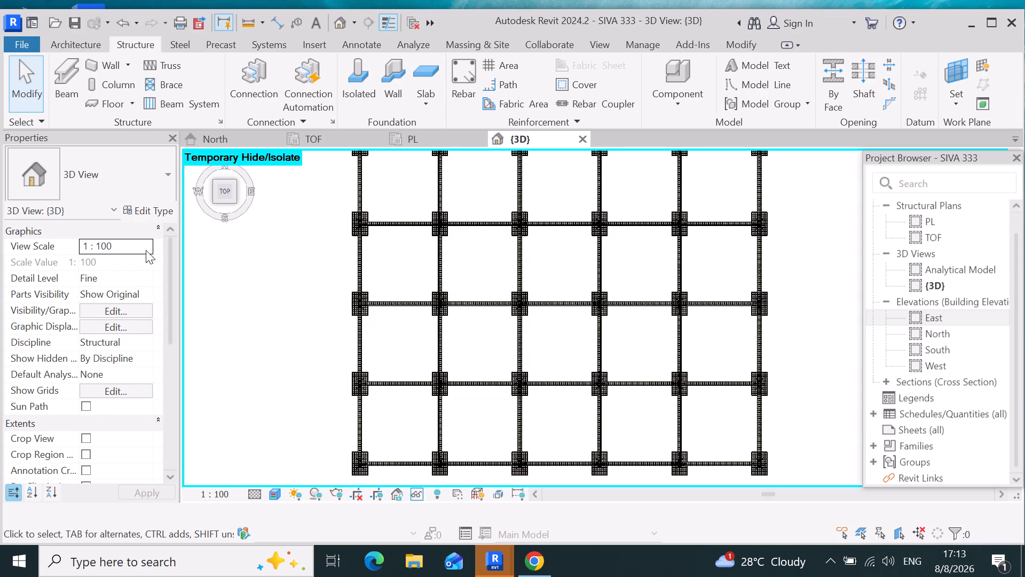
# Orient the 3D view to the Right side and look for the foundation frame.
pyautogui.click(239, 183)
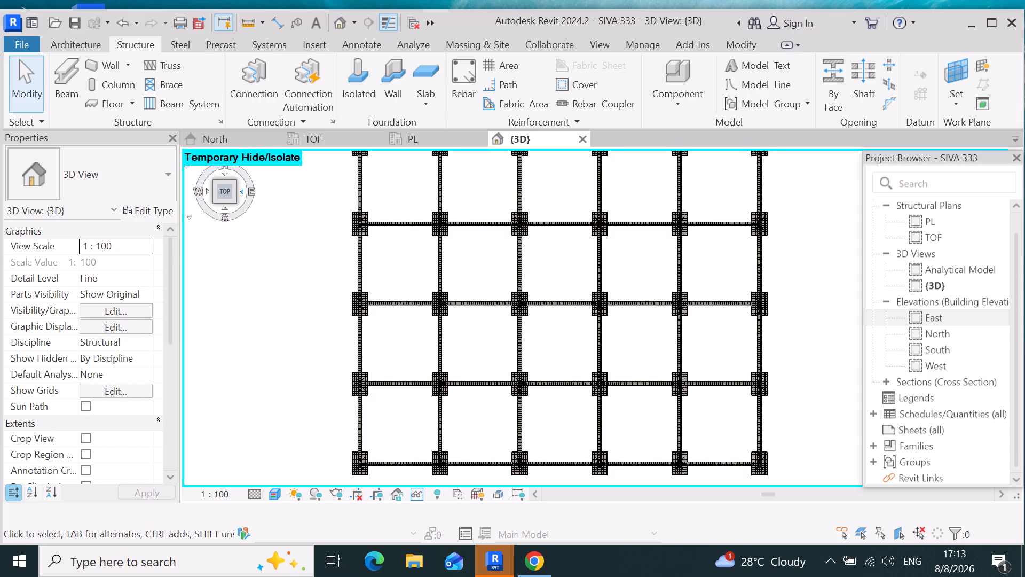
pyautogui.click(239, 196)
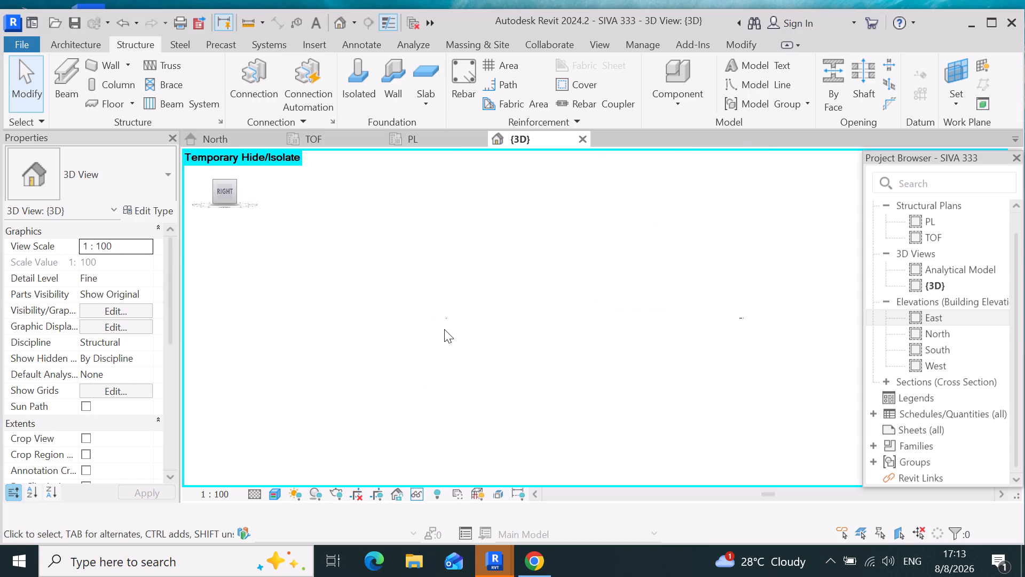
pyautogui.scroll(-4, 404, 387)
pyautogui.scroll(2, 808, 267)
pyautogui.scroll(-5, 576, 319)
pyautogui.scroll(8, 516, 233)
pyautogui.scroll(-10, 445, 292)
pyautogui.scroll(-6, 787, 215)
pyautogui.scroll(-6, 817, 470)
pyautogui.scroll(8, 584, 270)
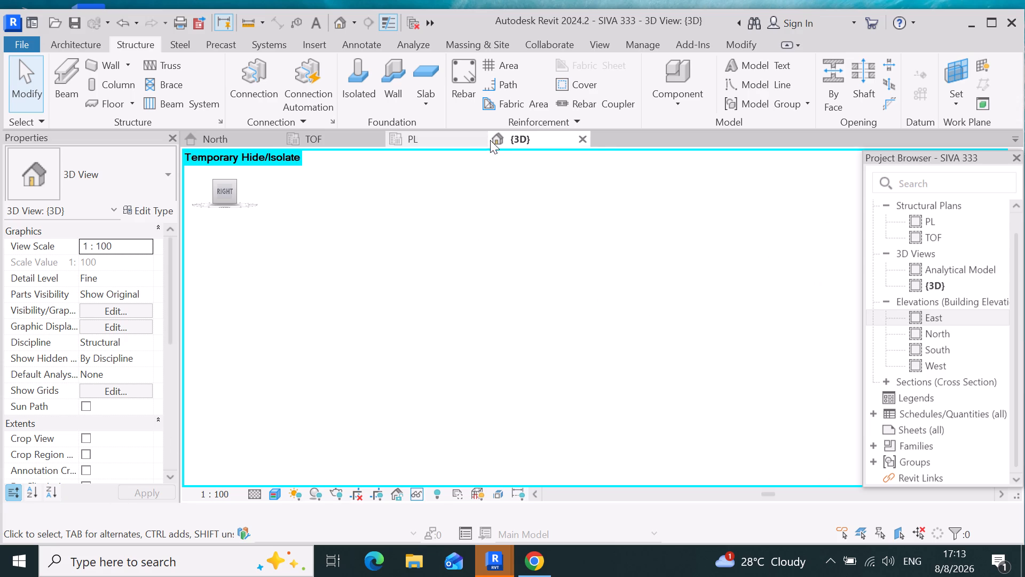
# Glance at the PL structural plan, return to the 3D view and look for the frame from the Top orientation.
pyautogui.doubleClick(430, 135)
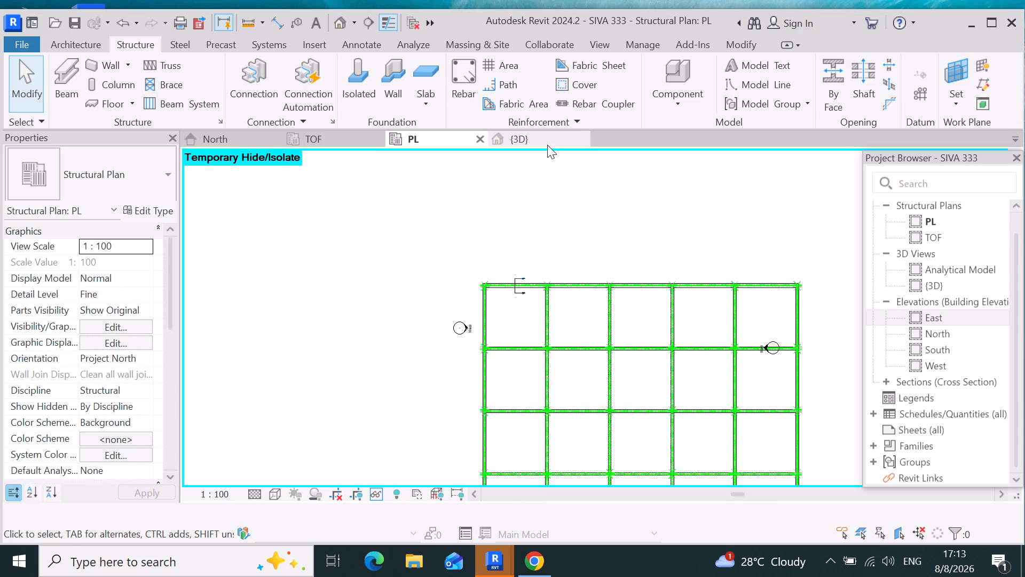
pyautogui.click(547, 143)
pyautogui.scroll(-4, 595, 280)
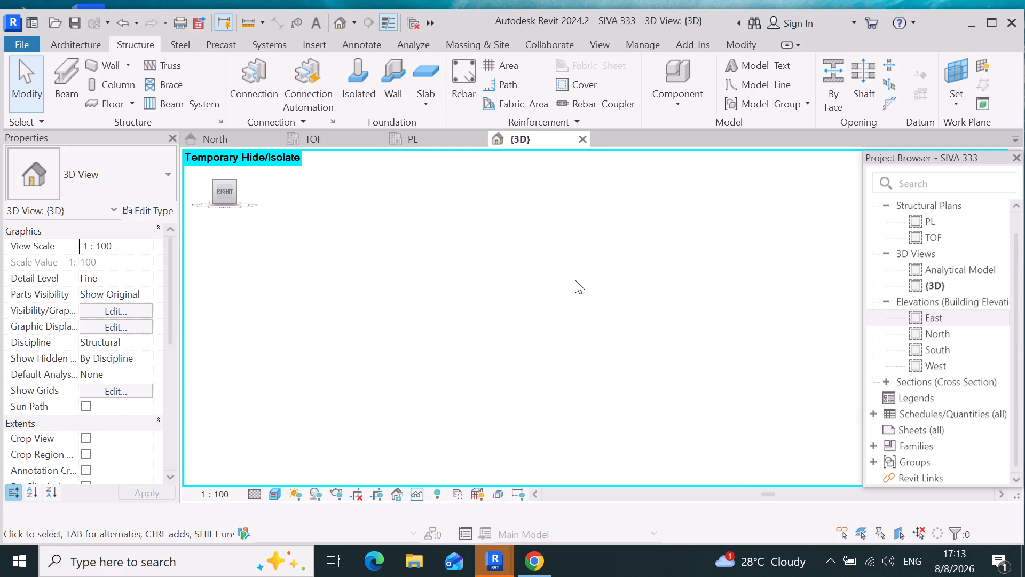
pyautogui.scroll(4, 507, 245)
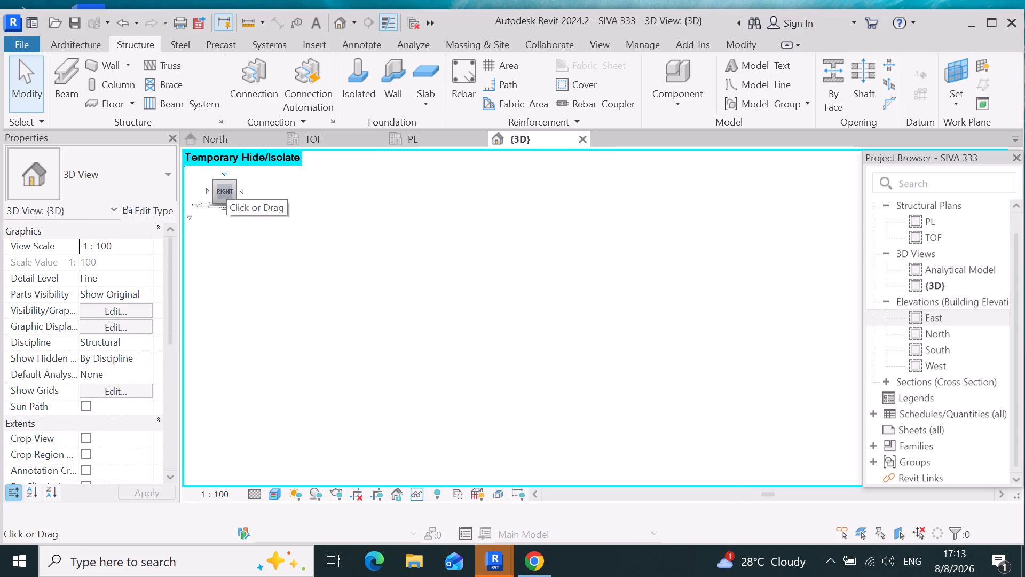
pyautogui.click(226, 177)
pyautogui.scroll(-5, 505, 319)
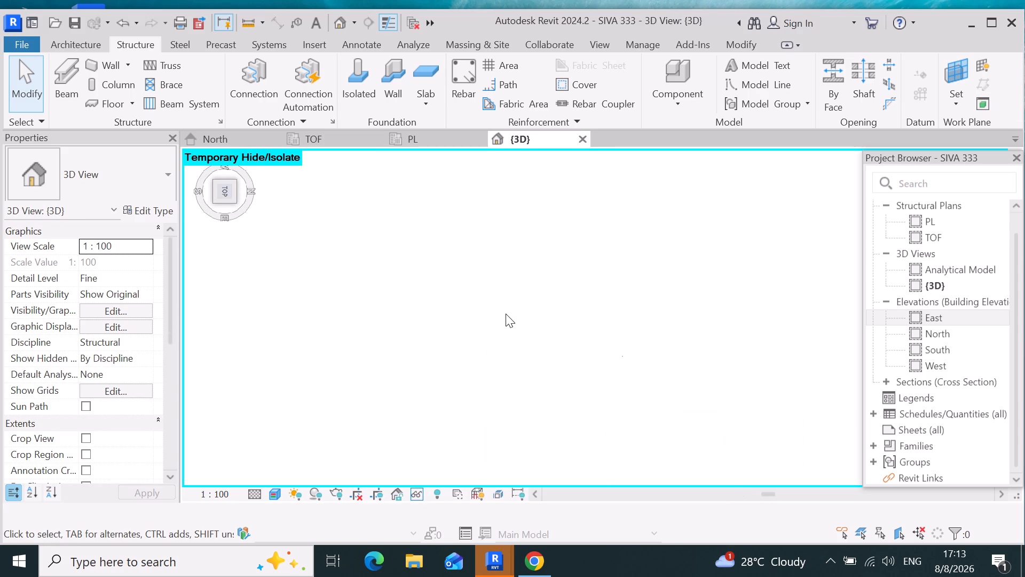
pyautogui.scroll(-7, 506, 314)
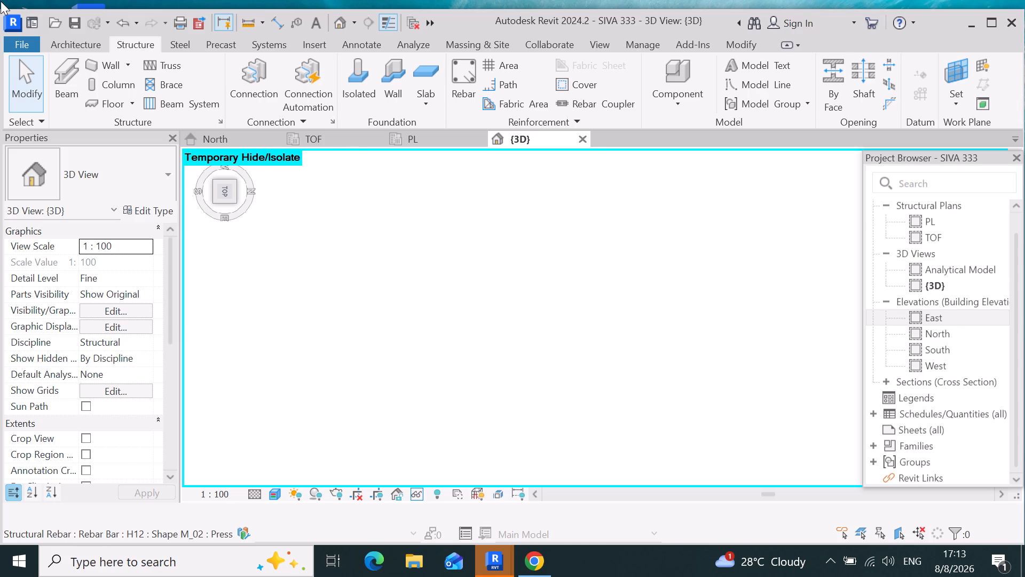
# Review the foundation in the PL structural plan and examine its beams, columns and footings in the North elevation.
pyautogui.click(438, 140)
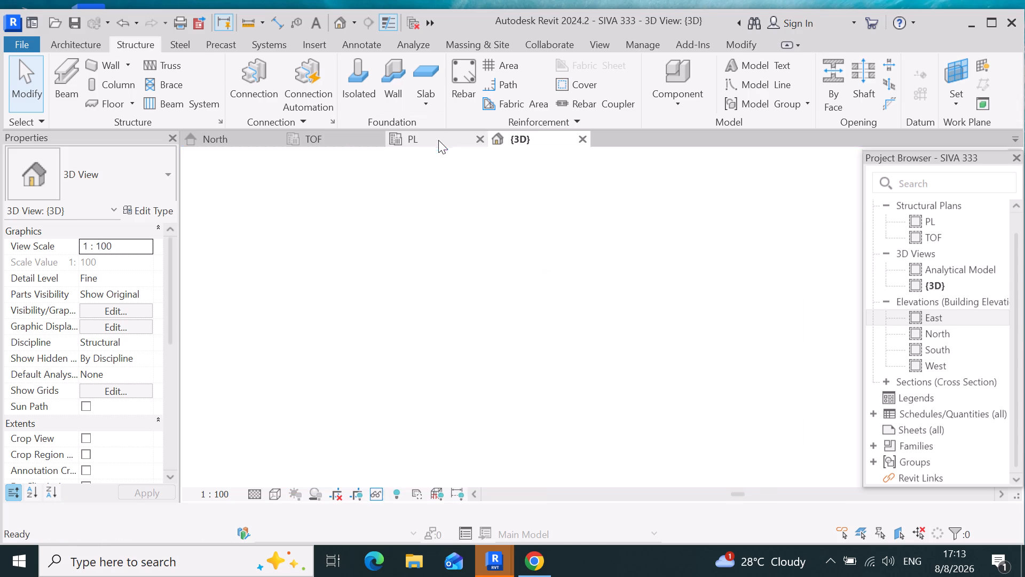
pyautogui.scroll(-4, 515, 203)
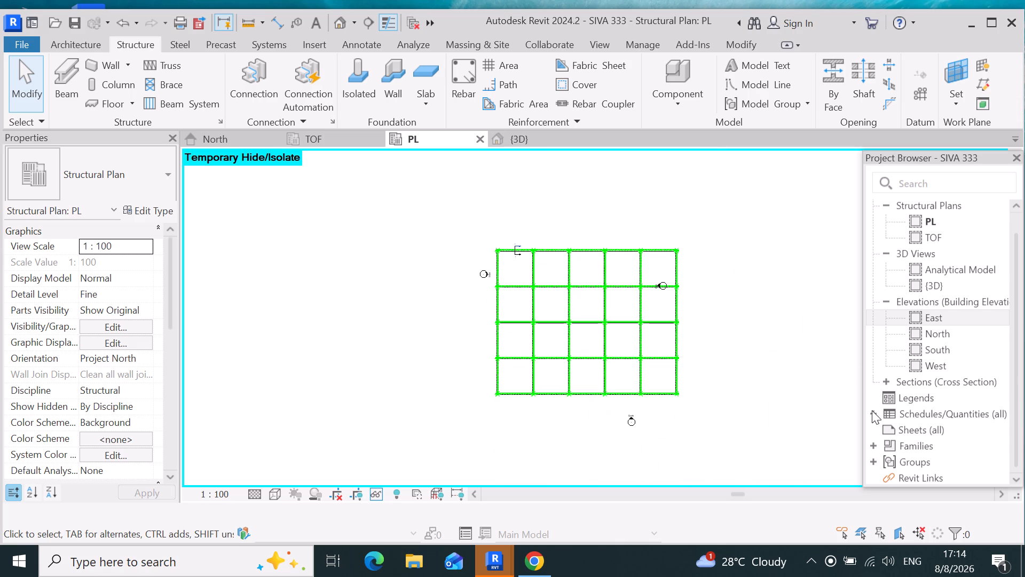
pyautogui.doubleClick(970, 334)
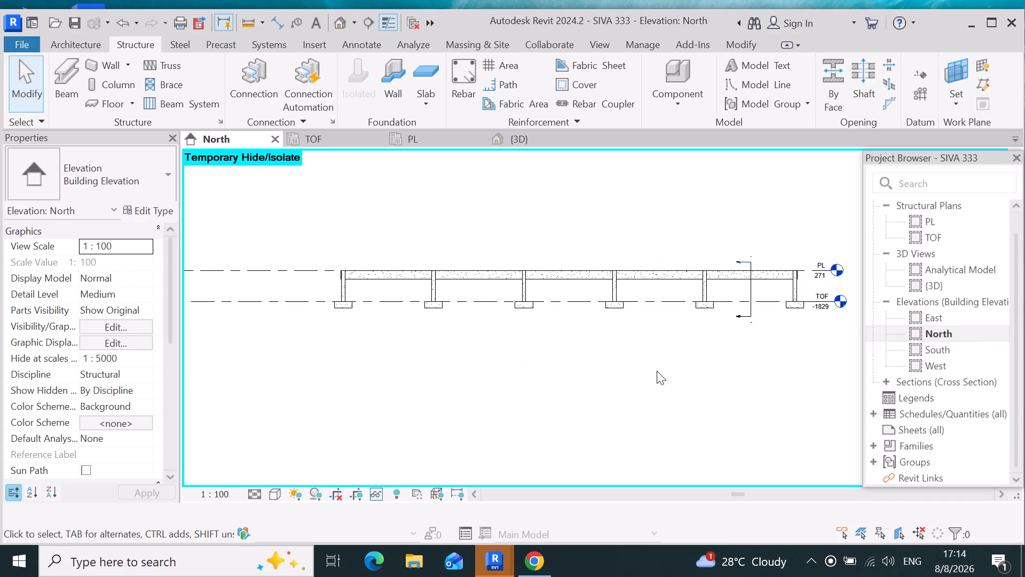
pyautogui.scroll(-3, 637, 309)
pyautogui.scroll(3, 789, 313)
pyautogui.scroll(7, 766, 268)
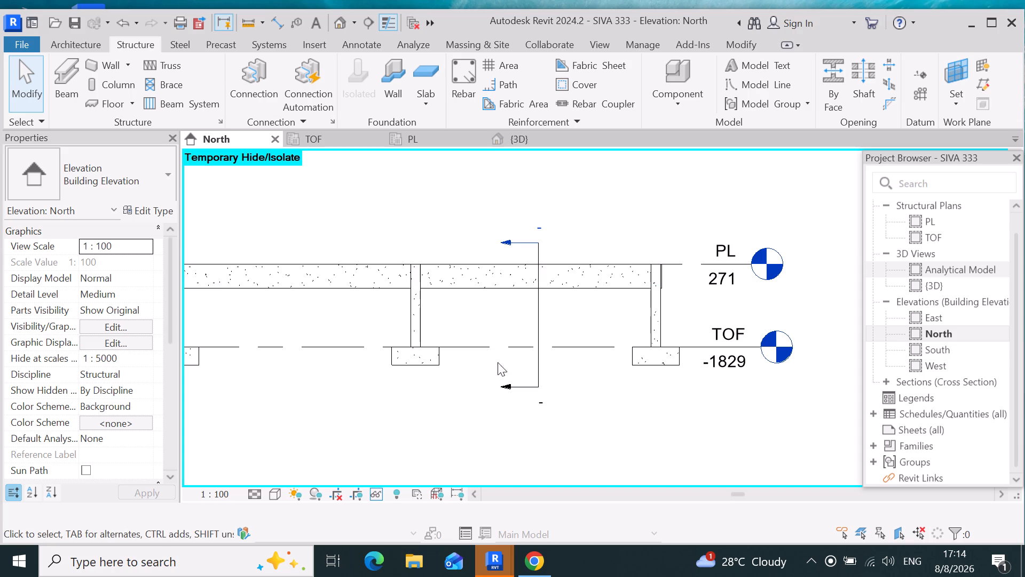
pyautogui.scroll(4, 450, 256)
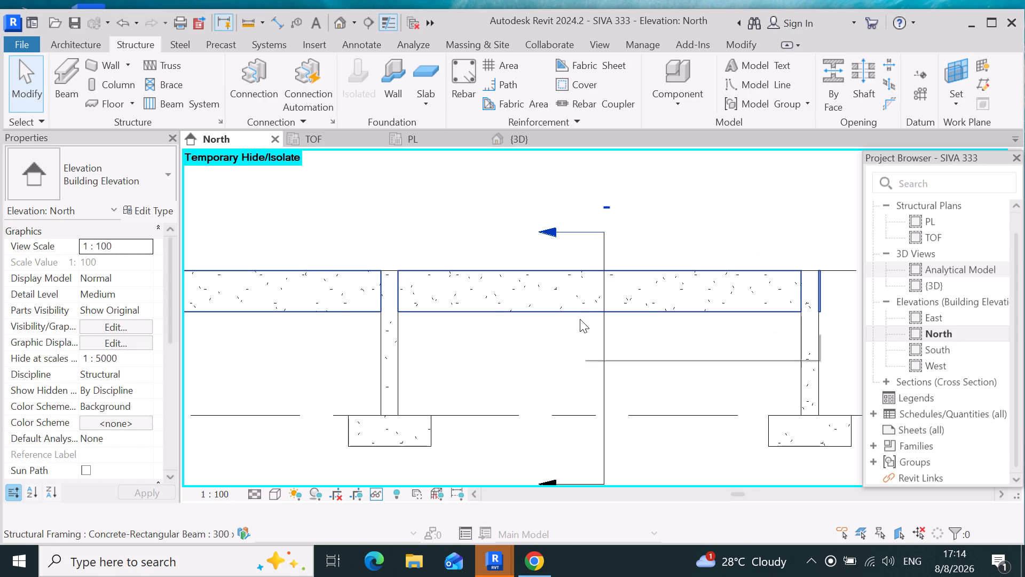
pyautogui.scroll(-8, 568, 282)
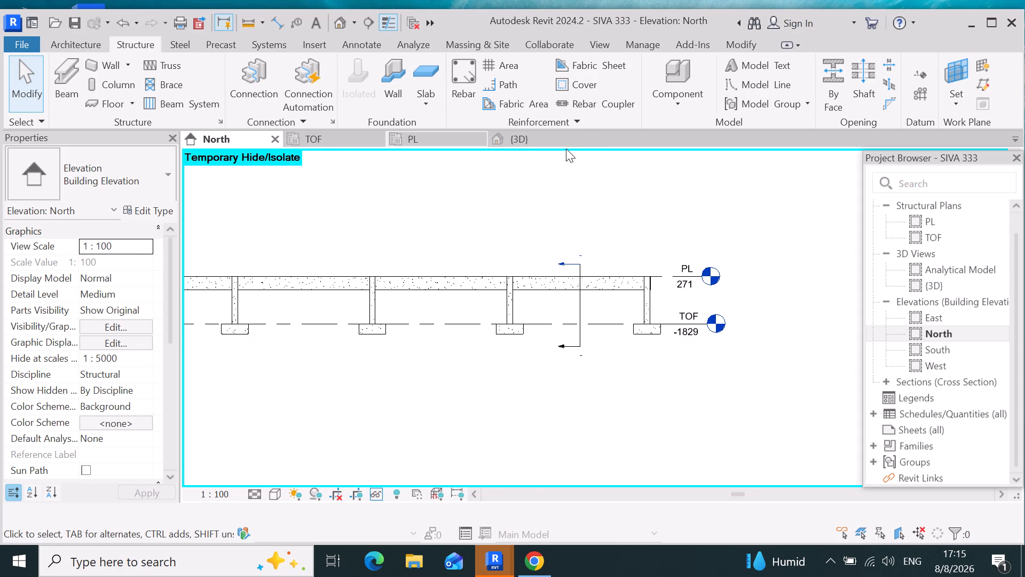
# Reset the temporary hide/isolate in the {3D} view.
pyautogui.click(566, 135)
pyautogui.scroll(-5, 556, 343)
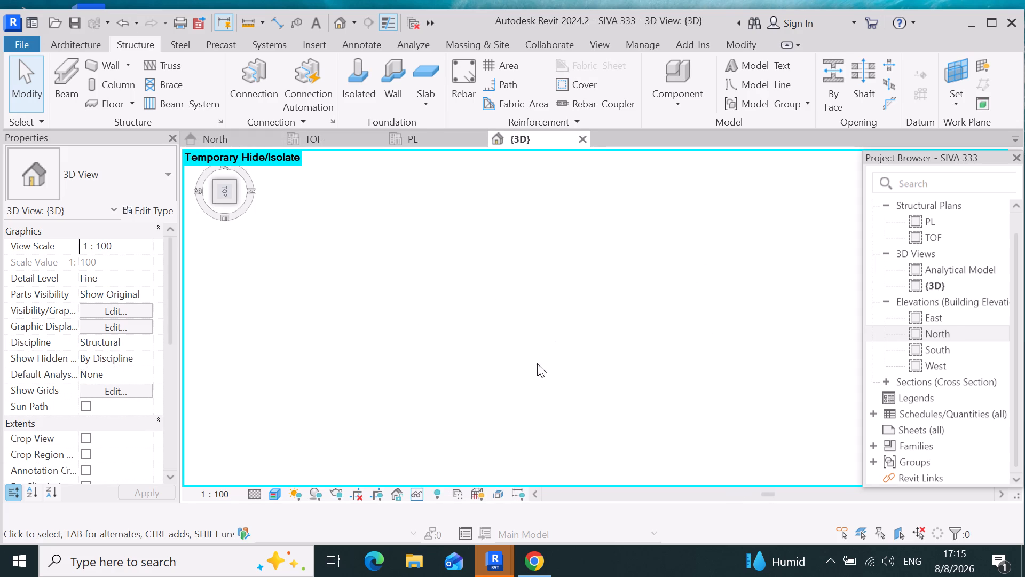
pyautogui.scroll(-8, 556, 247)
pyautogui.scroll(-3, 596, 351)
pyautogui.write('hr')
pyautogui.scroll(-6, 499, 288)
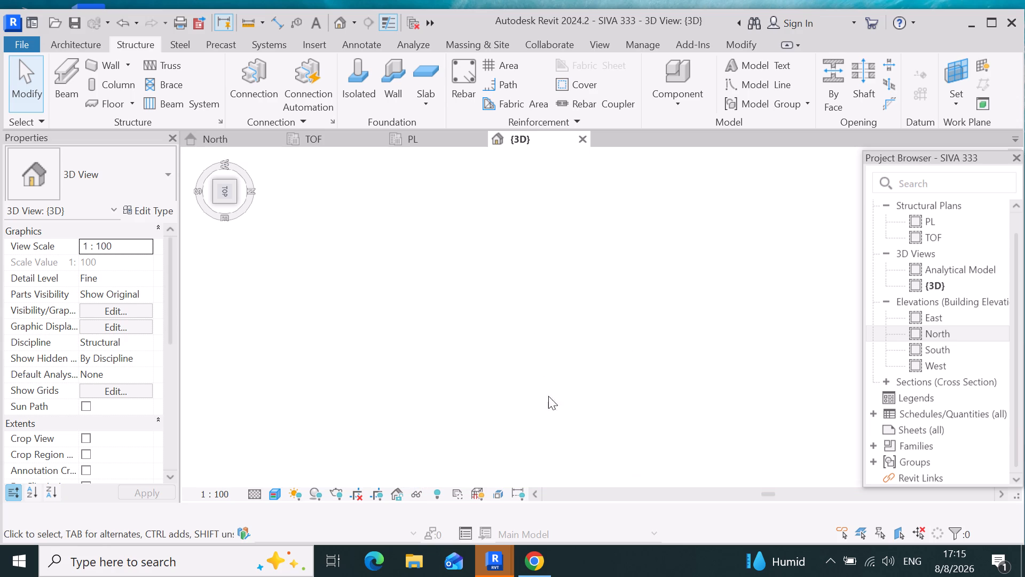
# Glance at the PL structural plan, return to the 3D view and find the foundation frame in the Top orientation.
pyautogui.scroll(-5, 549, 362)
pyautogui.scroll(-1, 431, 398)
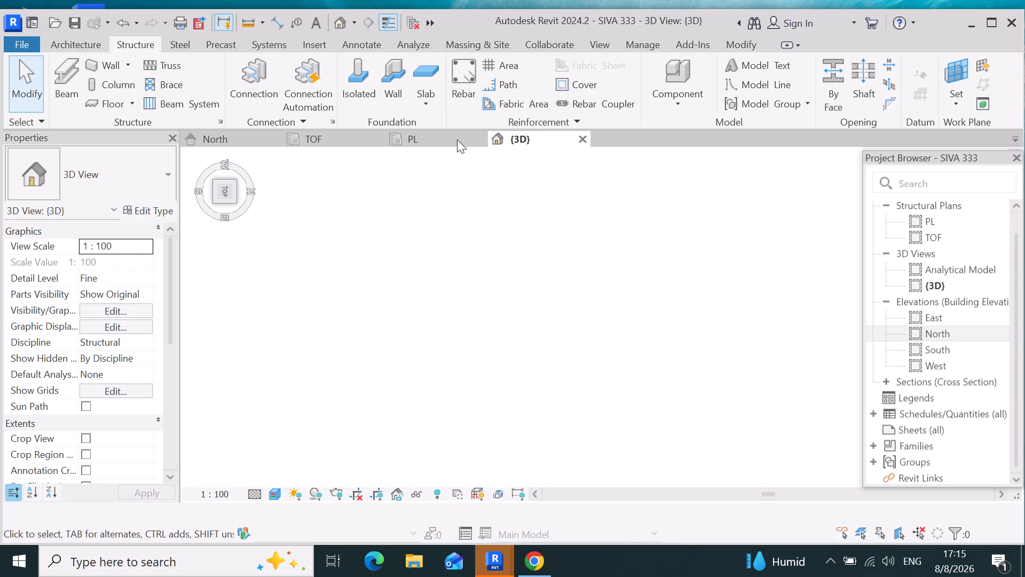
pyautogui.click(457, 139)
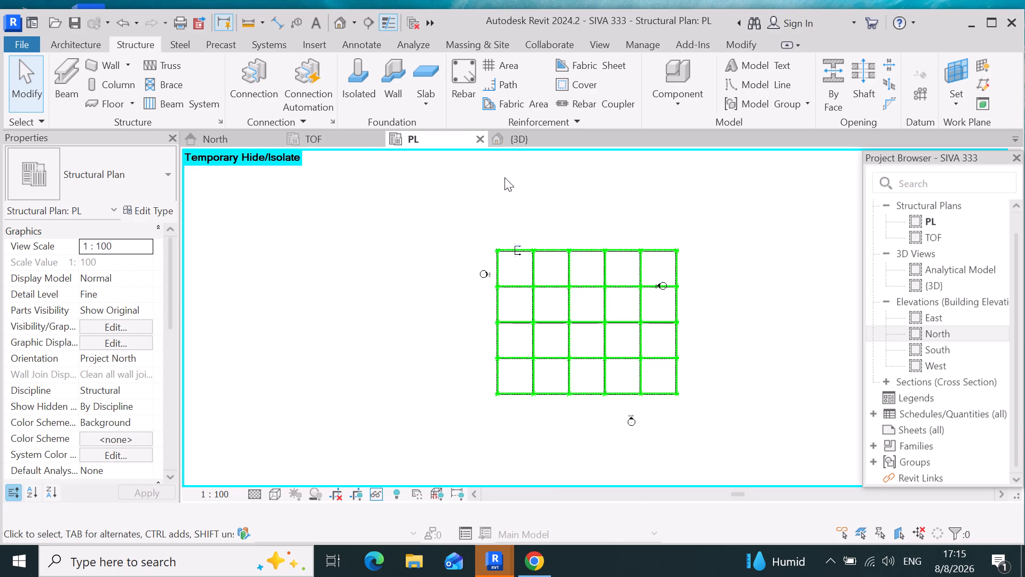
pyautogui.click(581, 141)
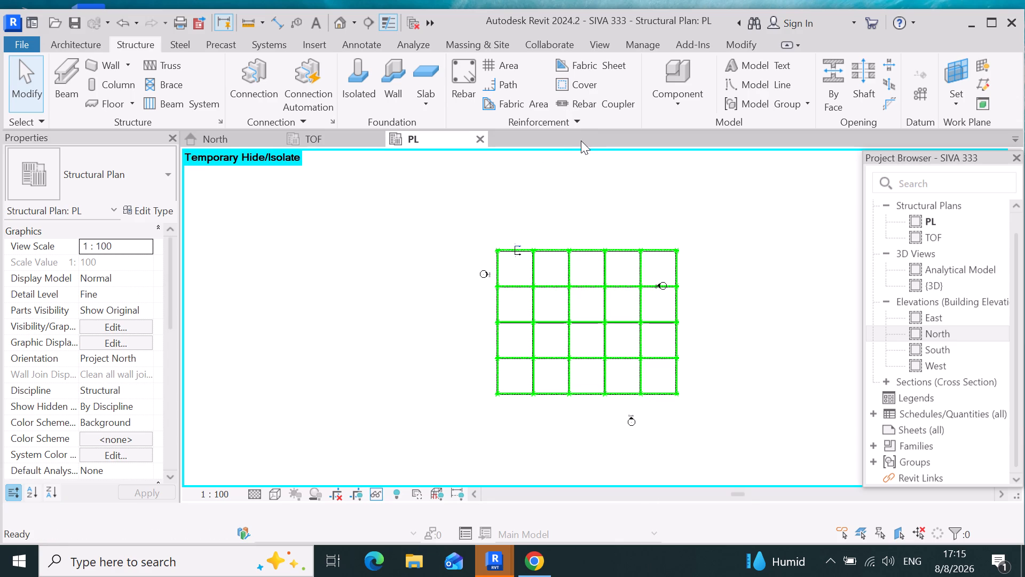
pyautogui.click(338, 22)
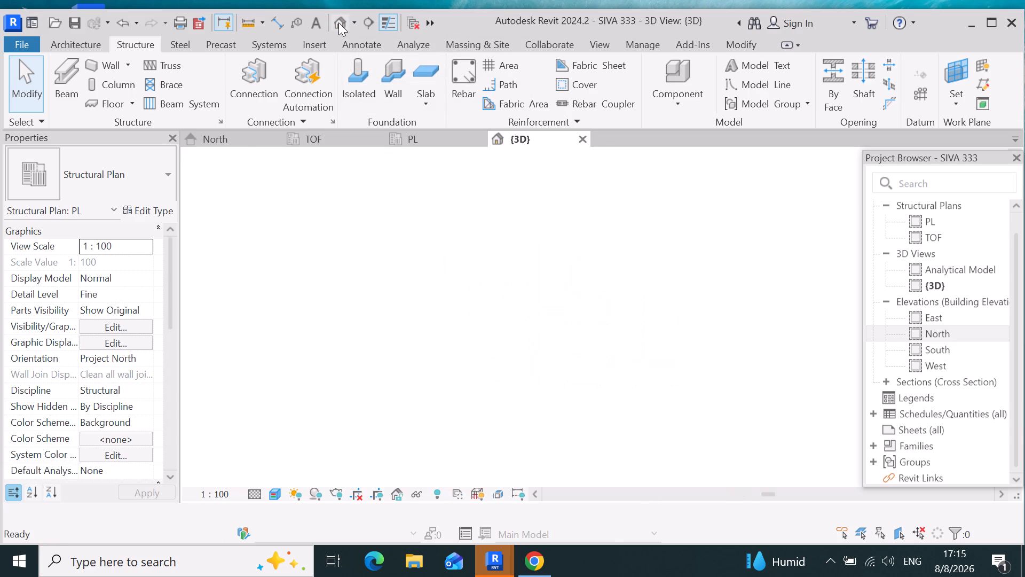
pyautogui.scroll(-2, 399, 389)
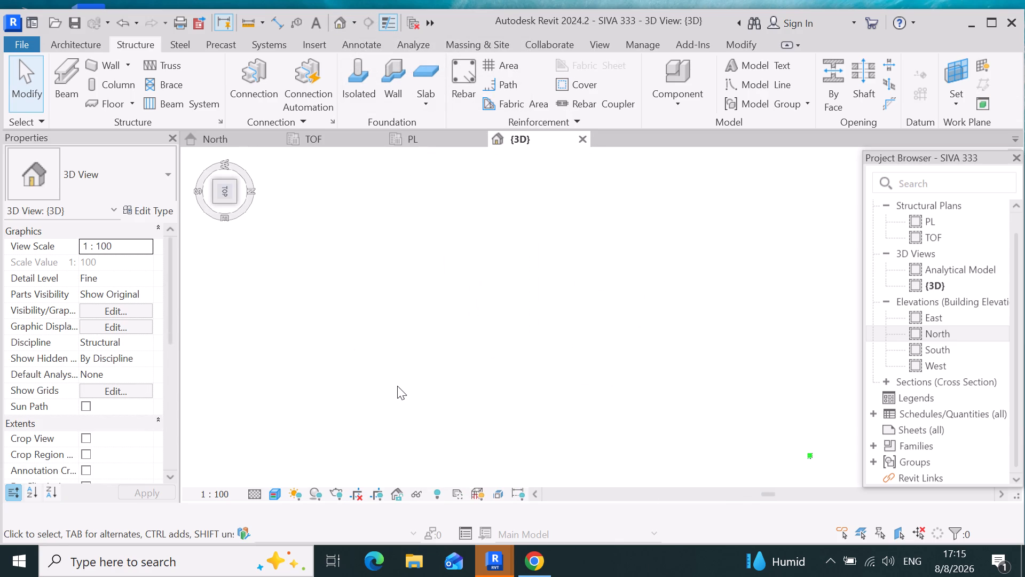
pyautogui.scroll(-2, 397, 386)
pyautogui.scroll(1, 668, 479)
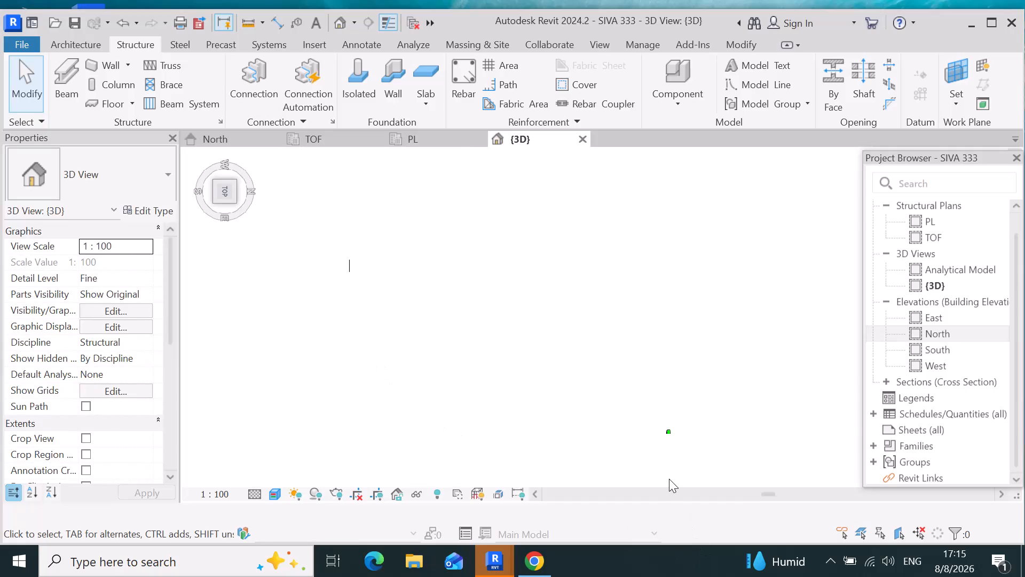
pyautogui.scroll(7, 669, 479)
pyautogui.scroll(2, 701, 411)
pyautogui.scroll(3, 673, 357)
pyautogui.scroll(6, 638, 328)
pyautogui.scroll(2, 606, 360)
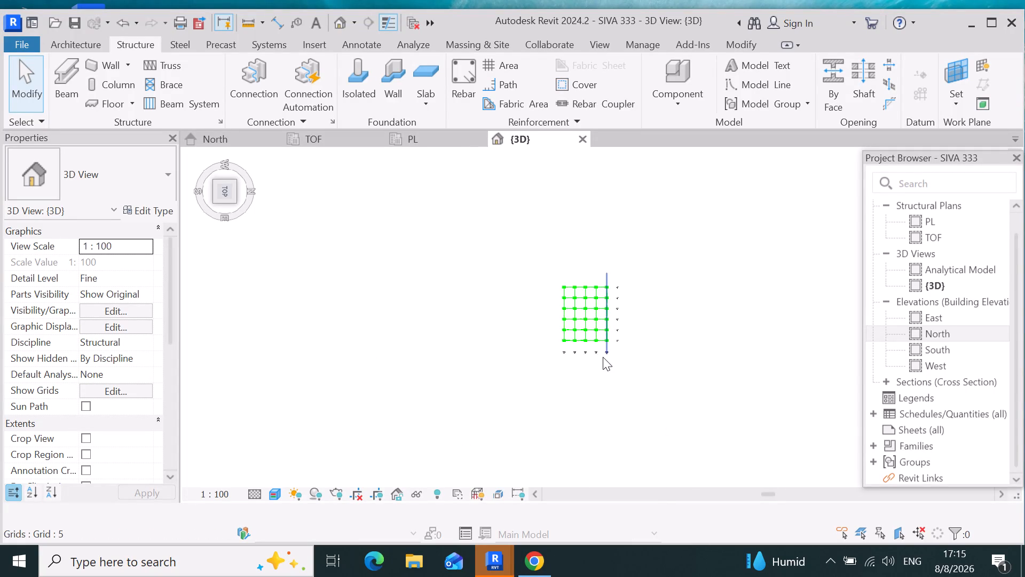
pyautogui.scroll(7, 603, 357)
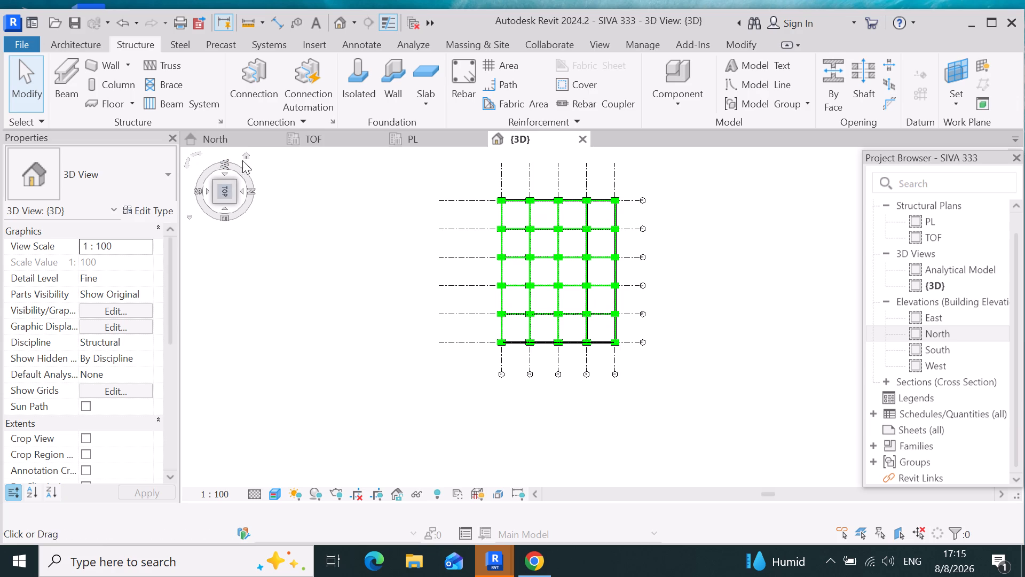
# Return the 3D view to its Home orientation and locate the foundation frame.
pyautogui.click(250, 153)
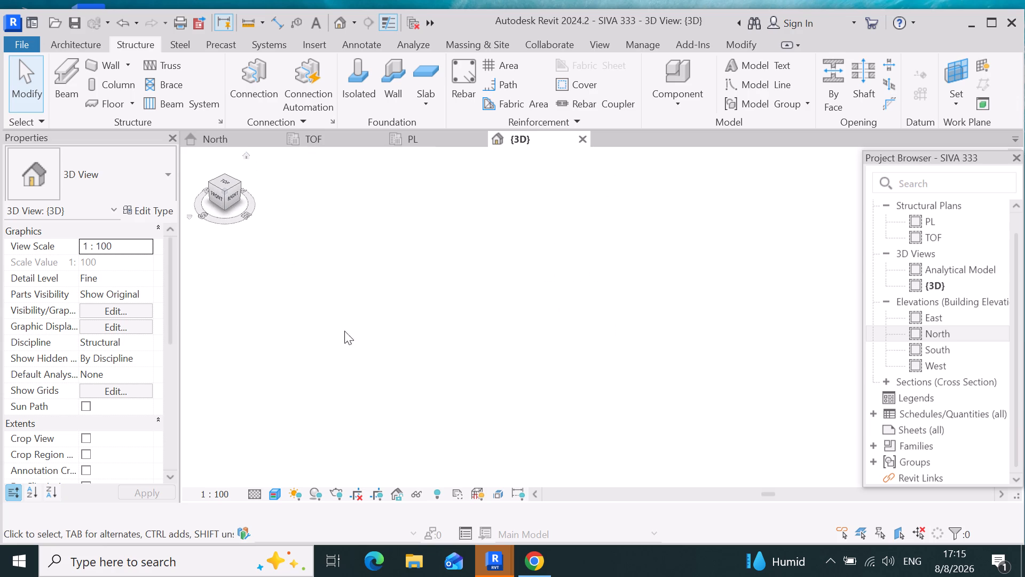
pyautogui.scroll(-3, 459, 323)
pyautogui.scroll(2, 760, 363)
pyautogui.scroll(8, 740, 266)
pyautogui.scroll(7, 616, 227)
pyautogui.scroll(9, 703, 320)
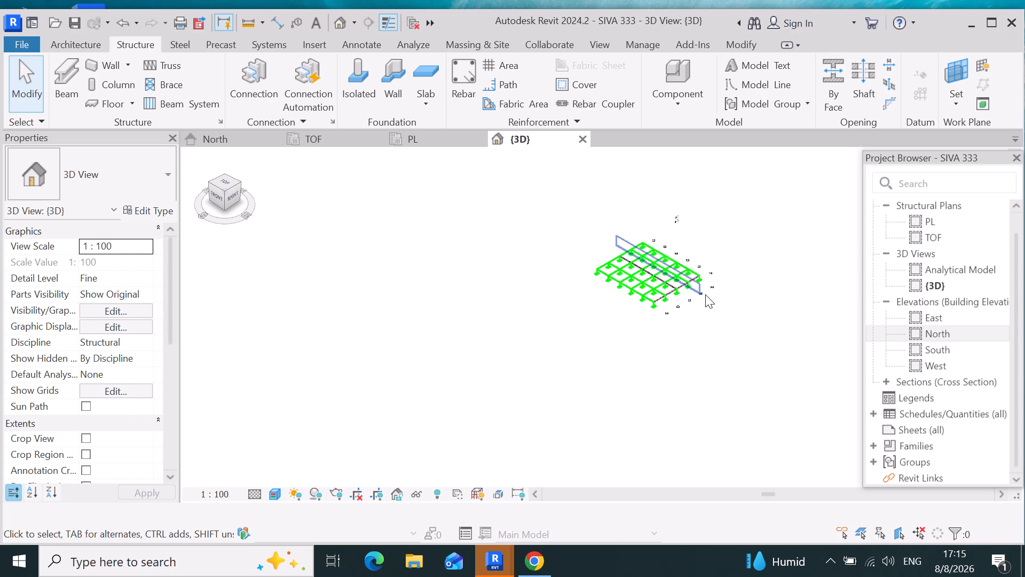
pyautogui.scroll(7, 705, 294)
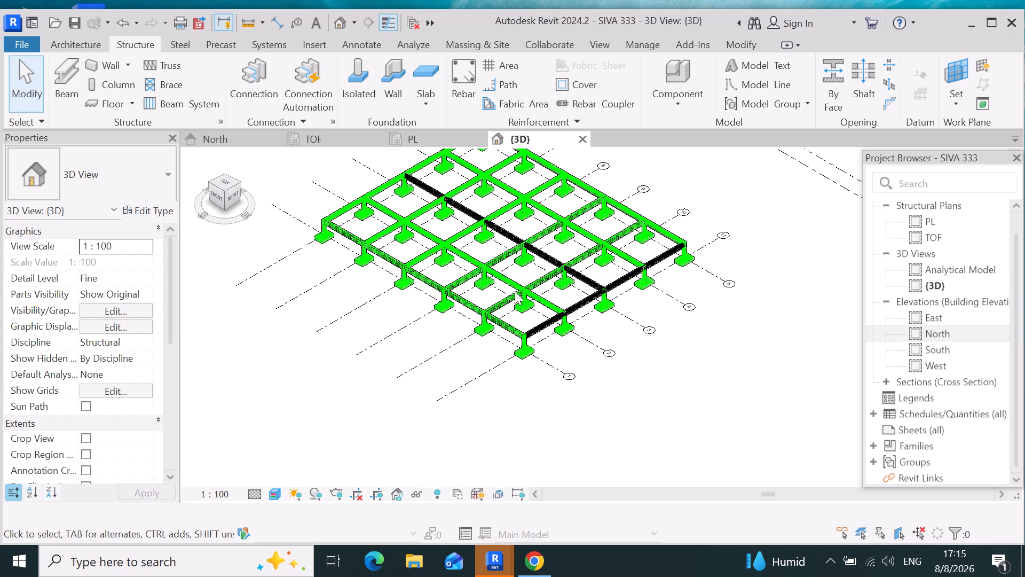
# Examine the reinforcement in the beams, columns and footings across the foundation frame in the 3D view.
pyautogui.scroll(3, 513, 292)
pyautogui.scroll(16, 504, 348)
pyautogui.scroll(-2, 508, 347)
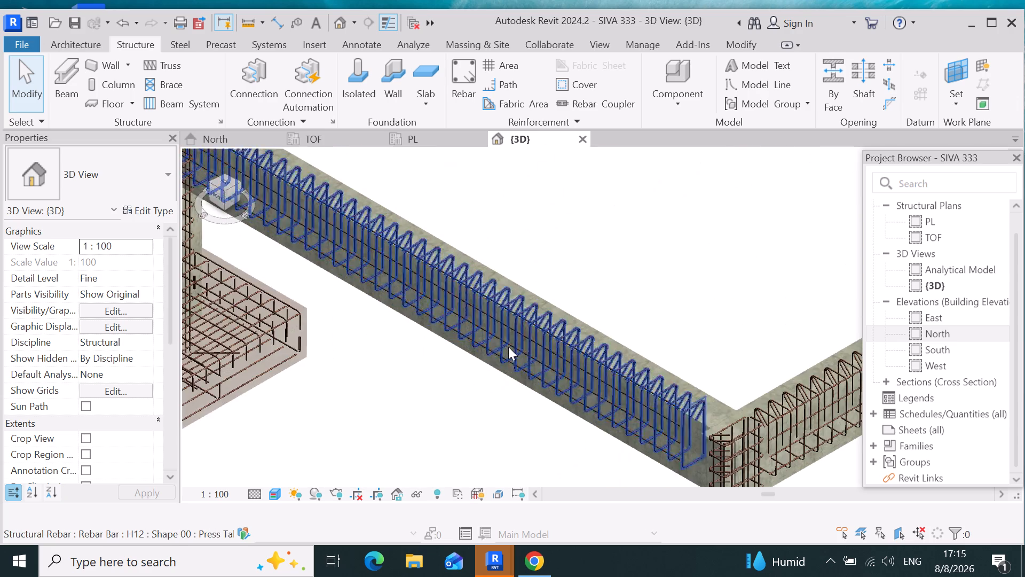
pyautogui.scroll(-19, 508, 347)
pyautogui.scroll(3, 536, 184)
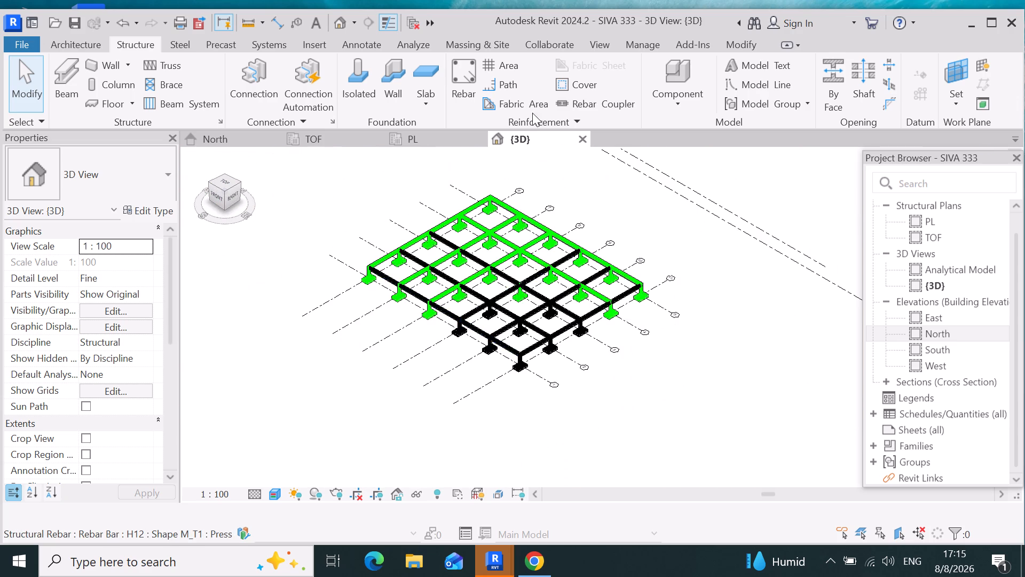
pyautogui.scroll(16, 491, 216)
pyautogui.scroll(1, 474, 338)
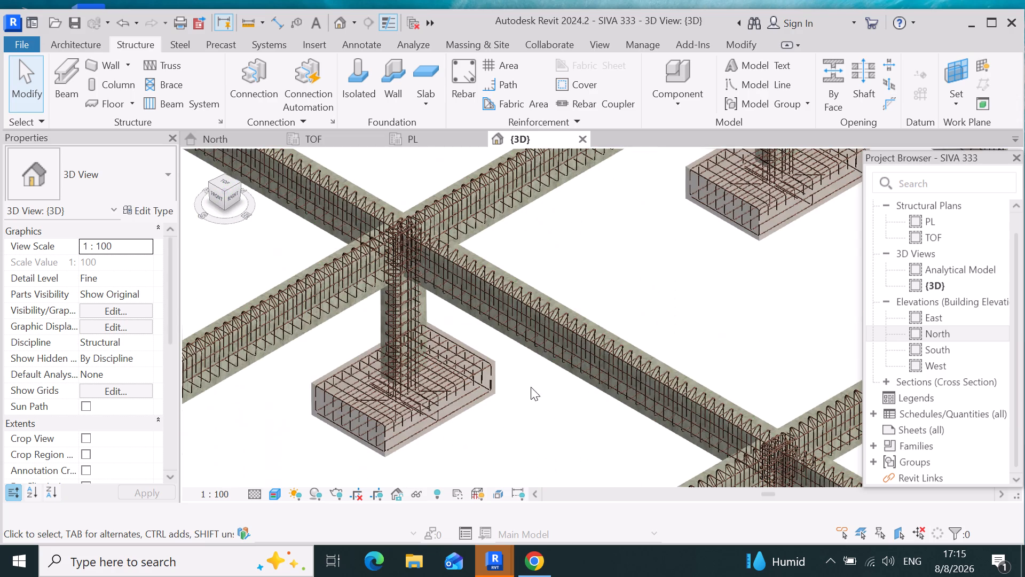
pyautogui.scroll(-19, 537, 365)
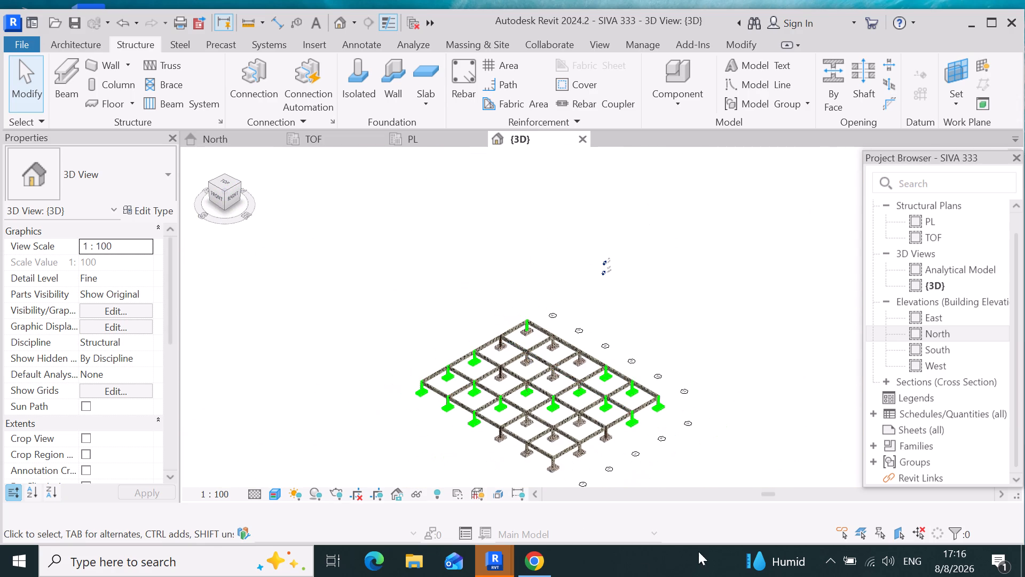
pyautogui.scroll(3, 689, 483)
pyautogui.scroll(12, 632, 405)
pyautogui.scroll(2, 694, 375)
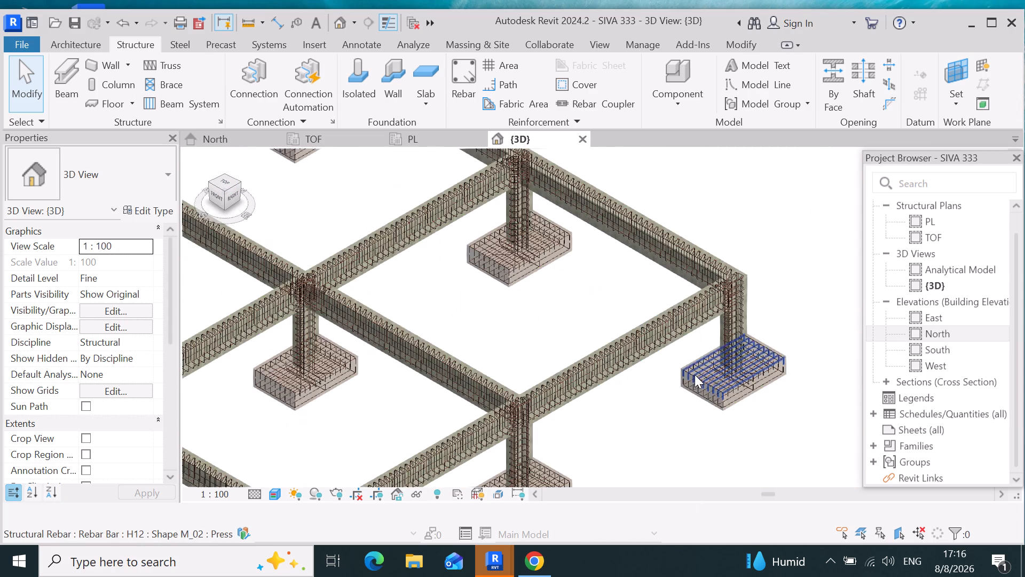
pyautogui.scroll(4, 695, 375)
pyautogui.scroll(-20, 558, 305)
pyautogui.scroll(-1, 558, 305)
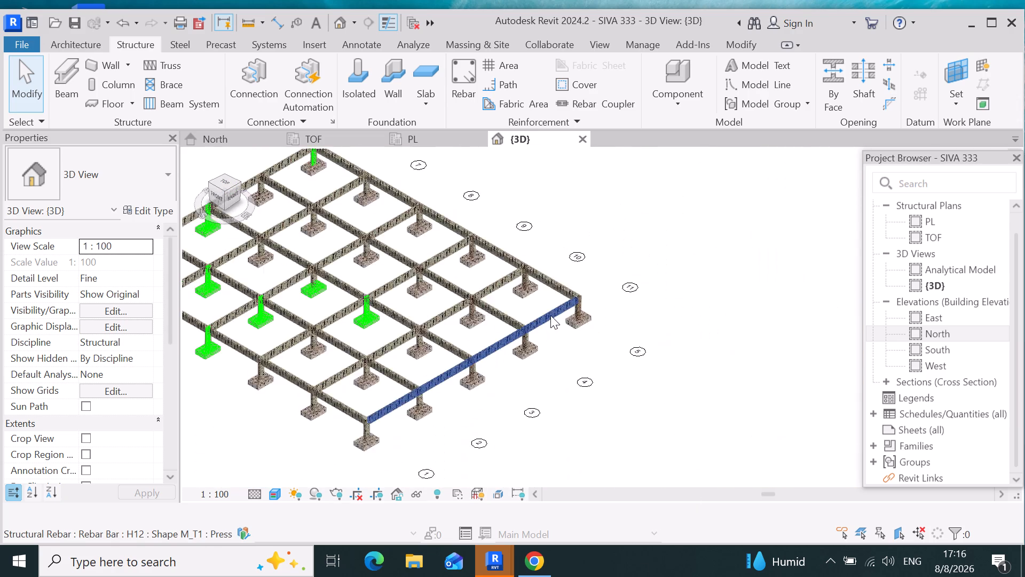
pyautogui.scroll(-5, 550, 315)
pyautogui.scroll(3, 368, 222)
pyautogui.scroll(11, 474, 318)
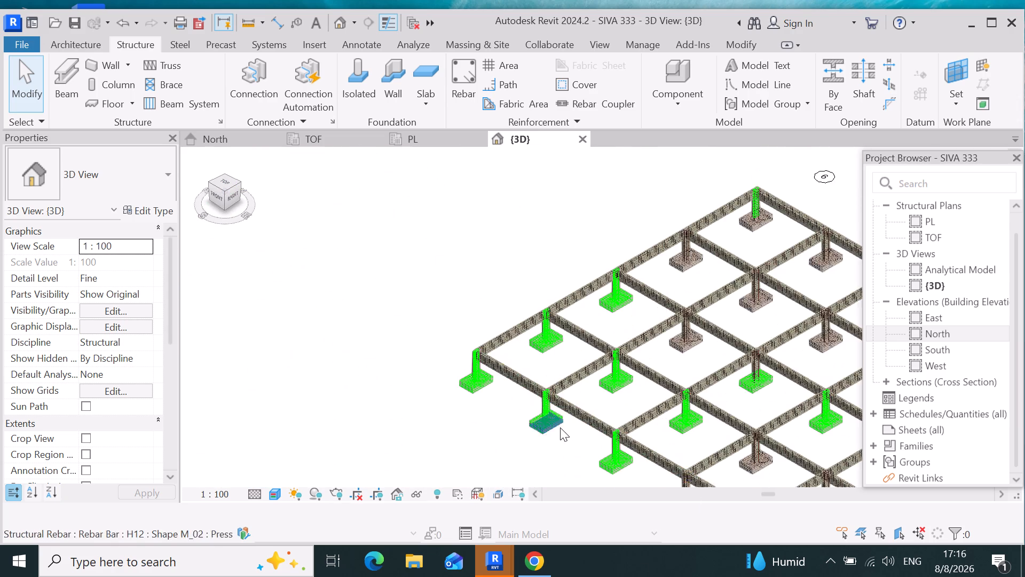
pyautogui.scroll(10, 560, 427)
pyautogui.scroll(1, 389, 298)
pyautogui.scroll(-7, 508, 385)
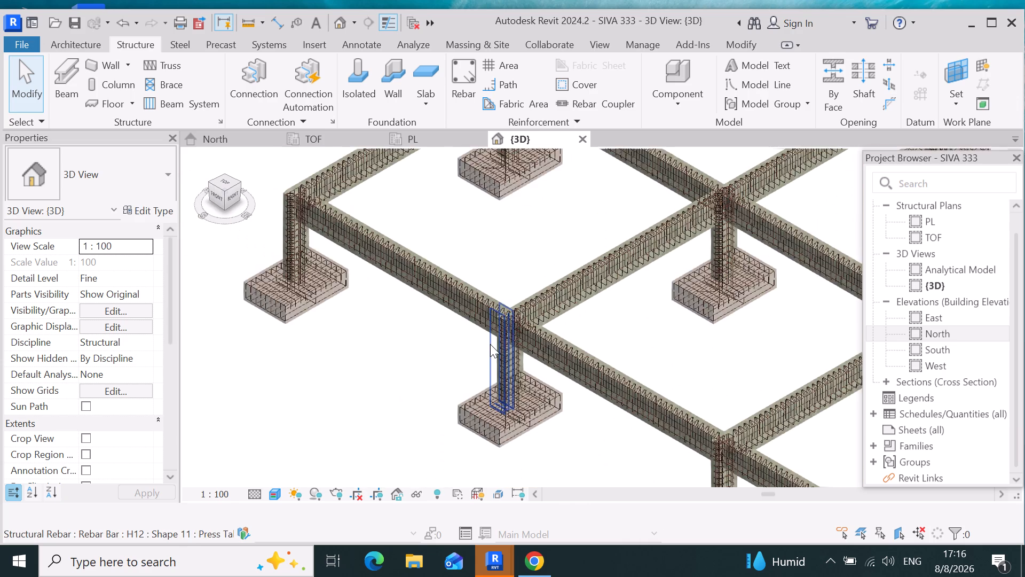
pyautogui.scroll(-13, 490, 344)
pyautogui.scroll(7, 578, 363)
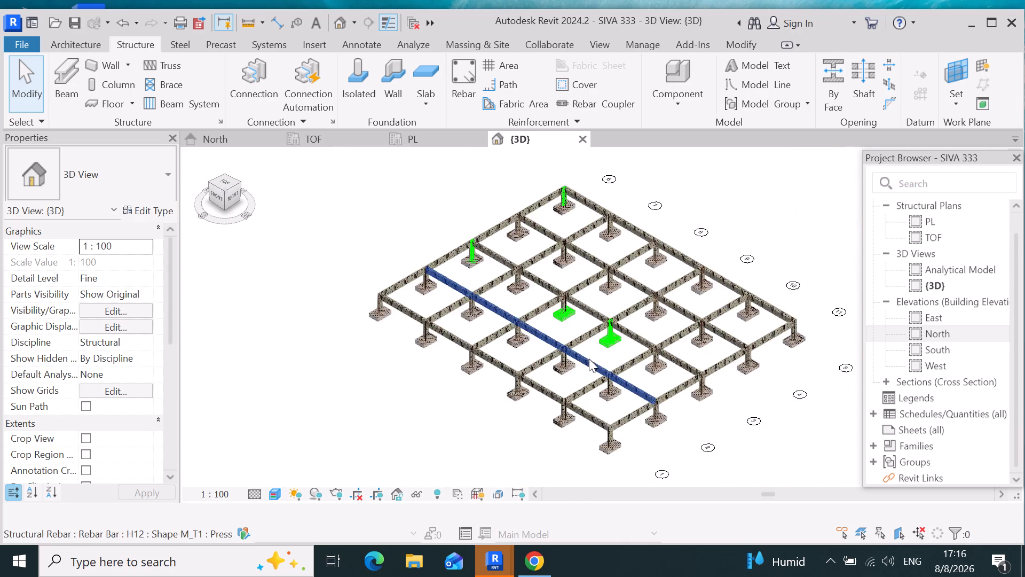
pyautogui.scroll(6, 589, 358)
pyautogui.scroll(8, 638, 317)
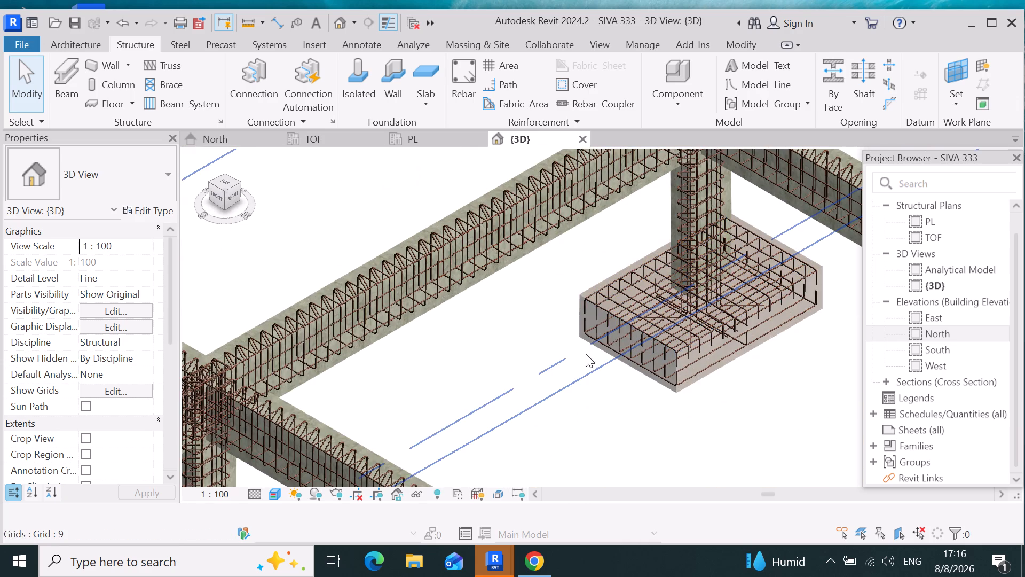
pyautogui.scroll(-14, 586, 354)
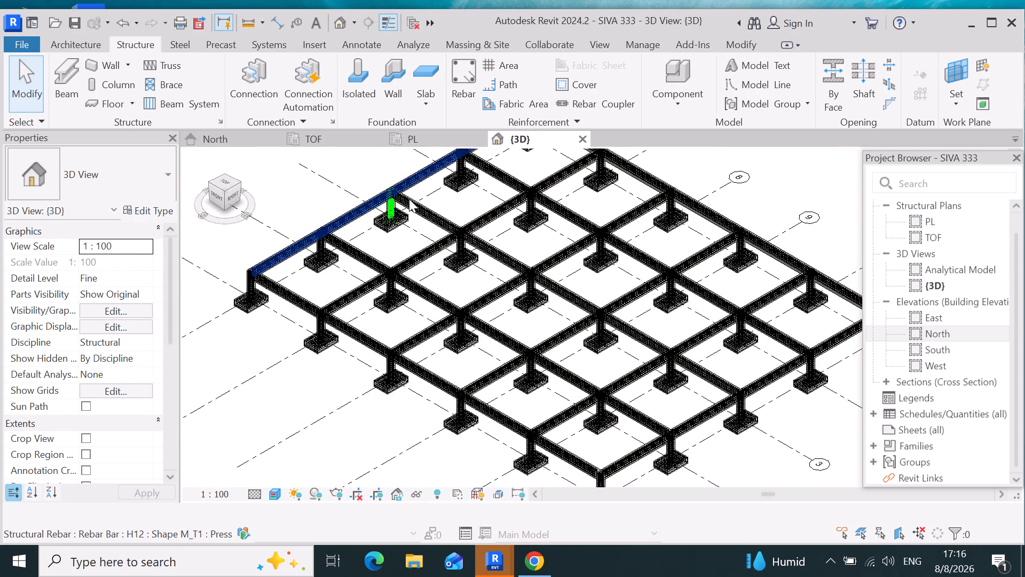
pyautogui.scroll(10, 406, 202)
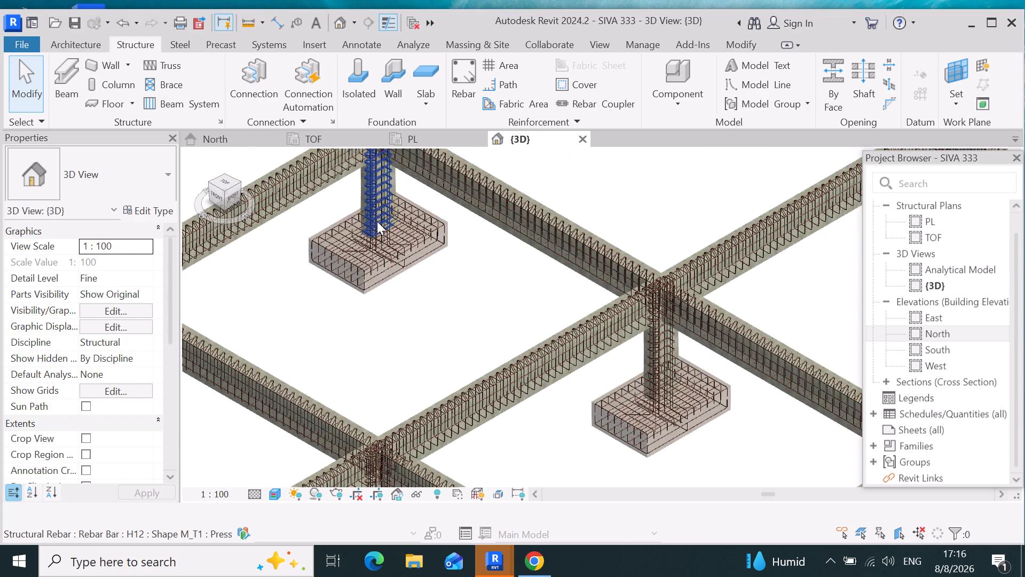
pyautogui.scroll(-15, 385, 251)
pyautogui.scroll(3, 412, 202)
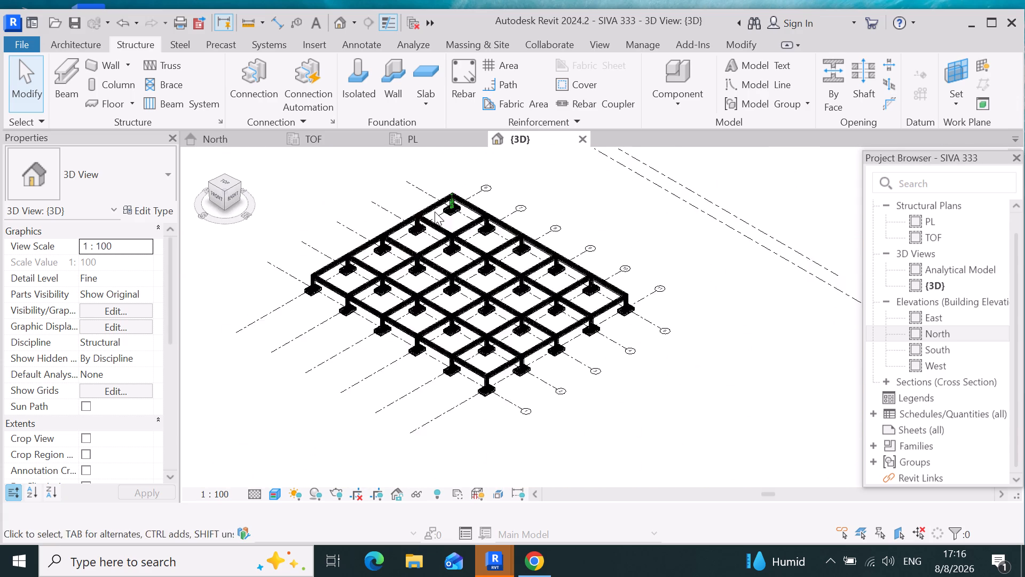
pyautogui.scroll(9, 435, 212)
pyautogui.scroll(3, 487, 207)
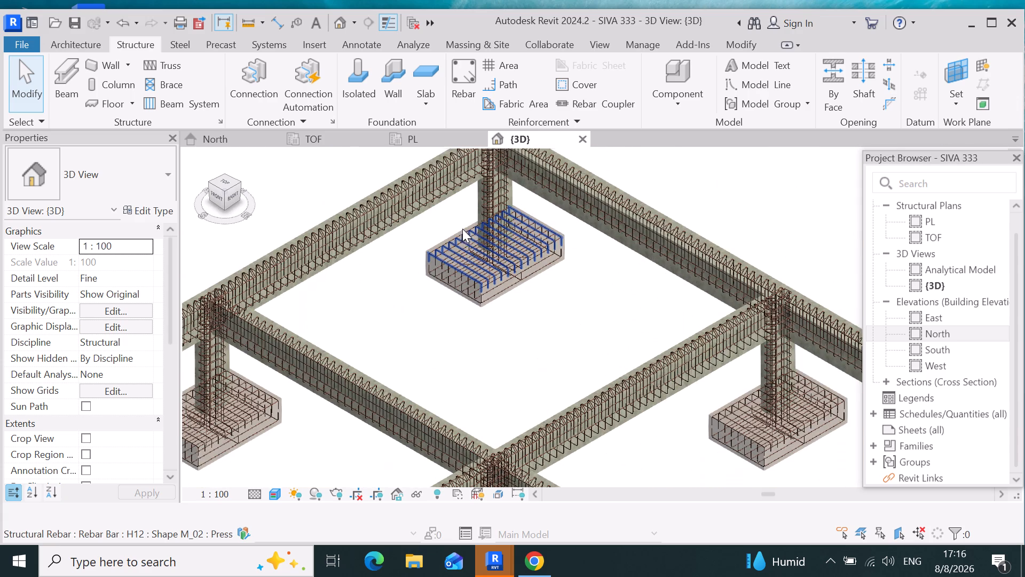
pyautogui.scroll(-13, 462, 229)
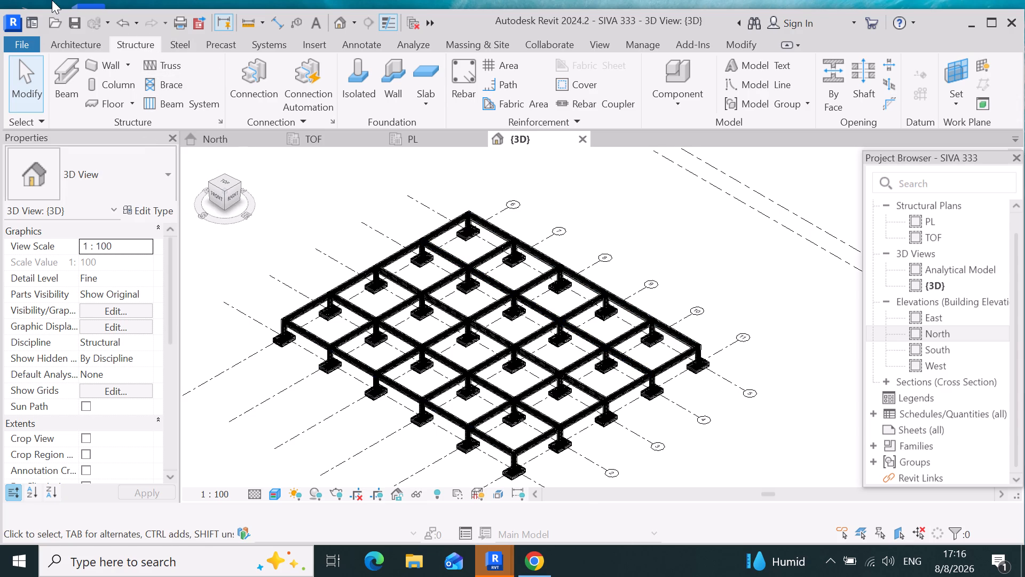
# Create a structural Generic 300mm floor in the PL plan with a rectangular boundary about 30.7 by 24.5 m around the beam grid.
pyautogui.click(88, 46)
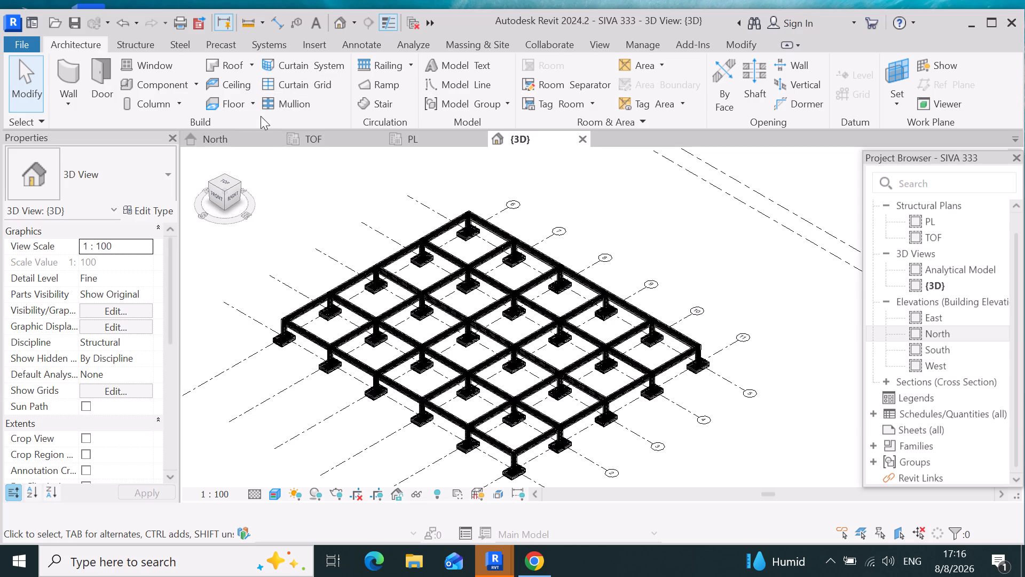
pyautogui.click(251, 107)
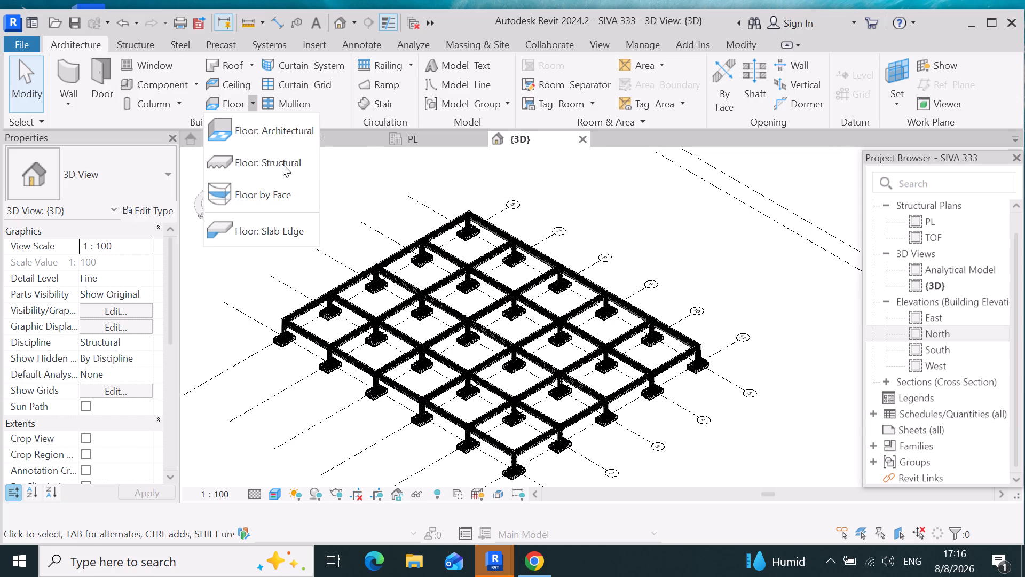
pyautogui.click(282, 163)
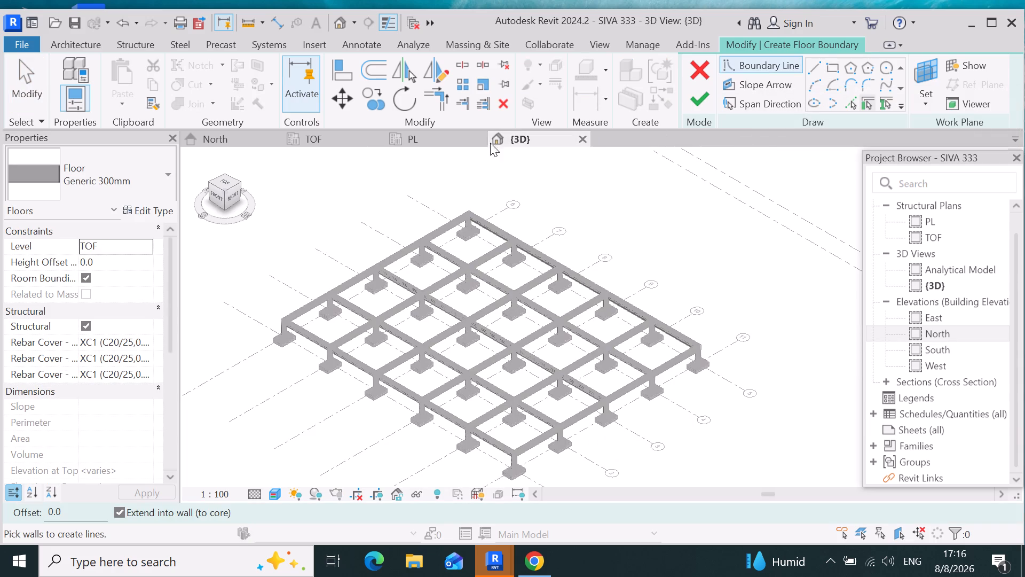
pyautogui.click(438, 143)
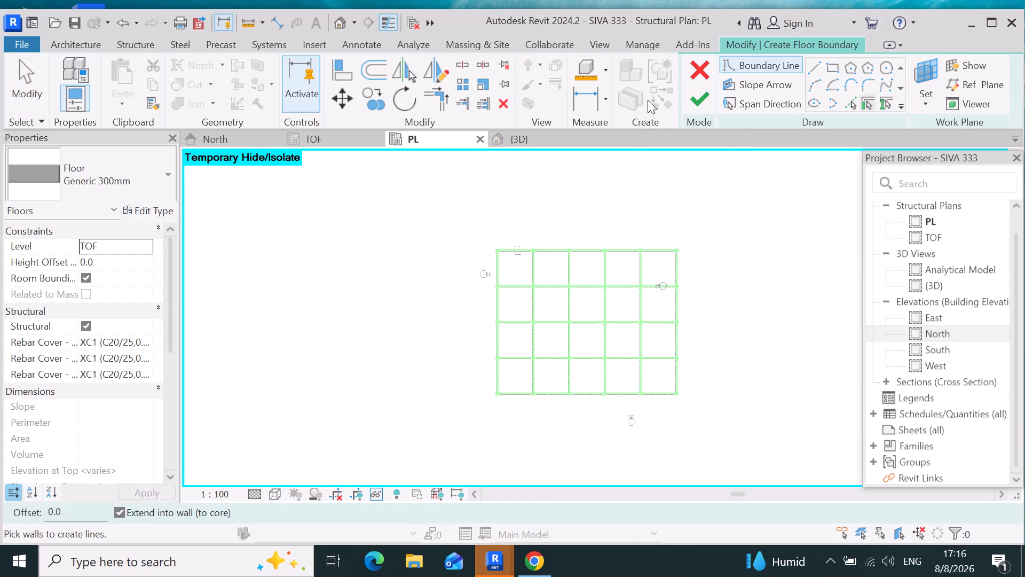
pyautogui.click(825, 68)
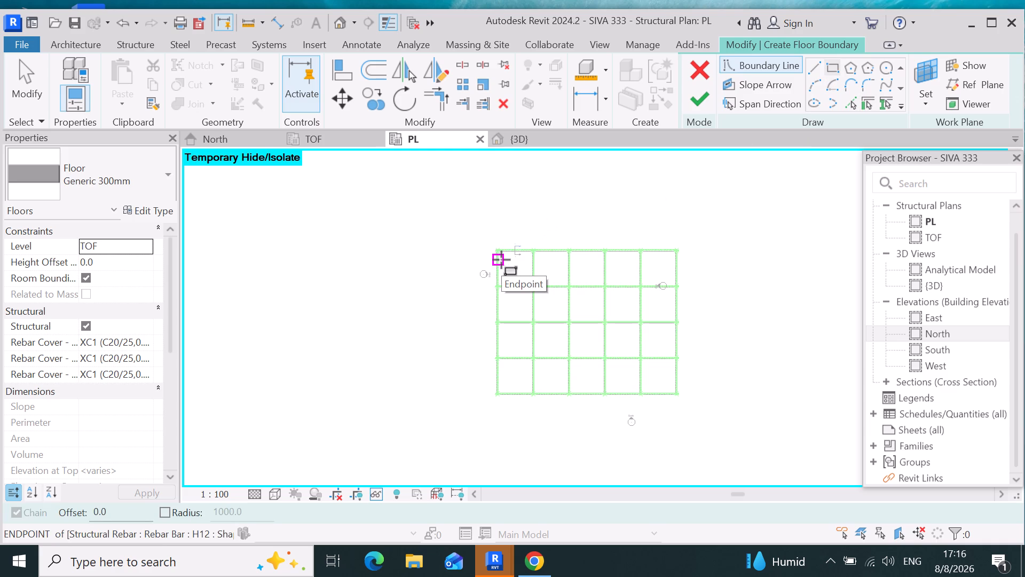
pyautogui.scroll(2, 501, 260)
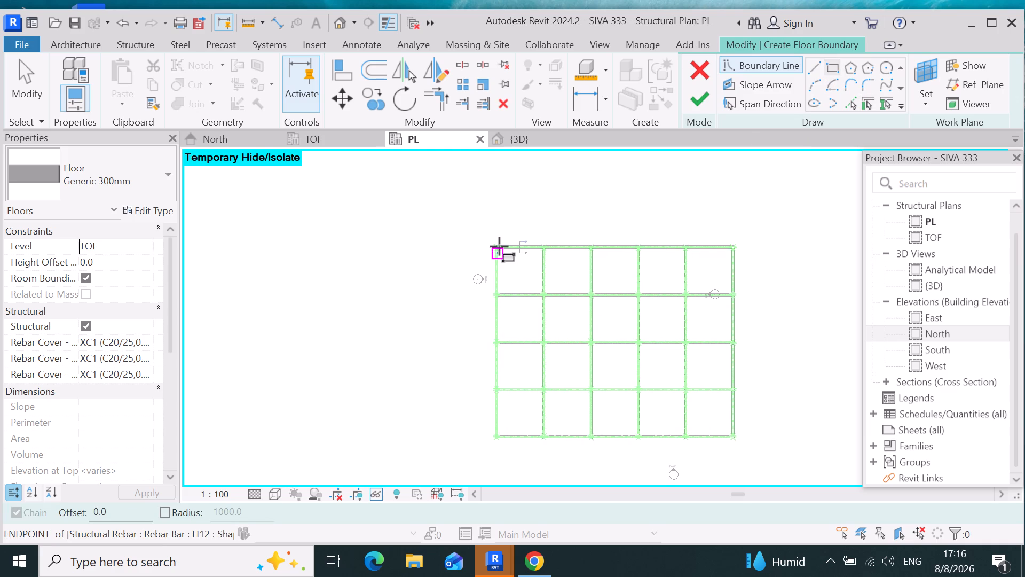
pyautogui.click(498, 246)
pyautogui.click(741, 436)
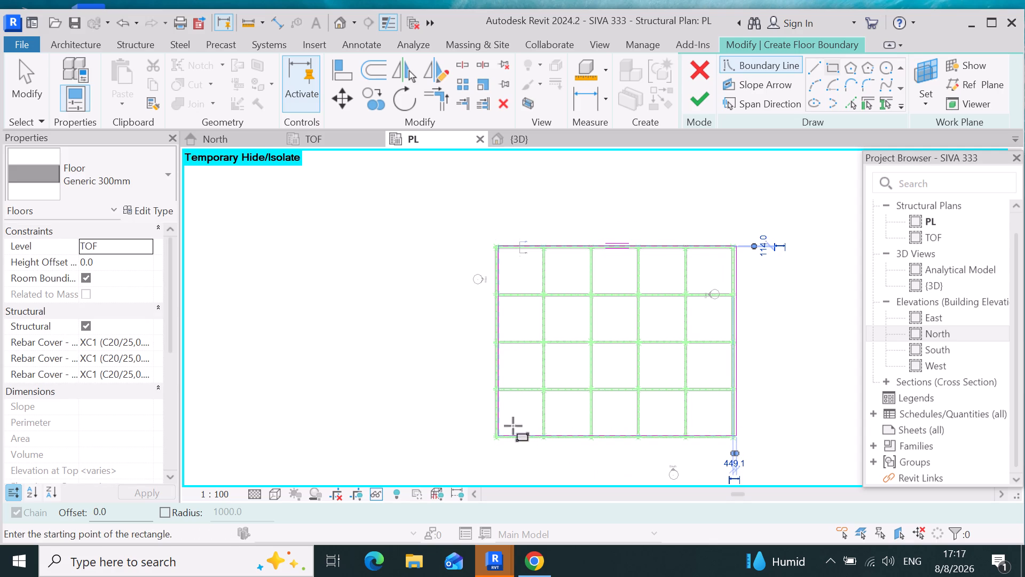
pyautogui.click(703, 96)
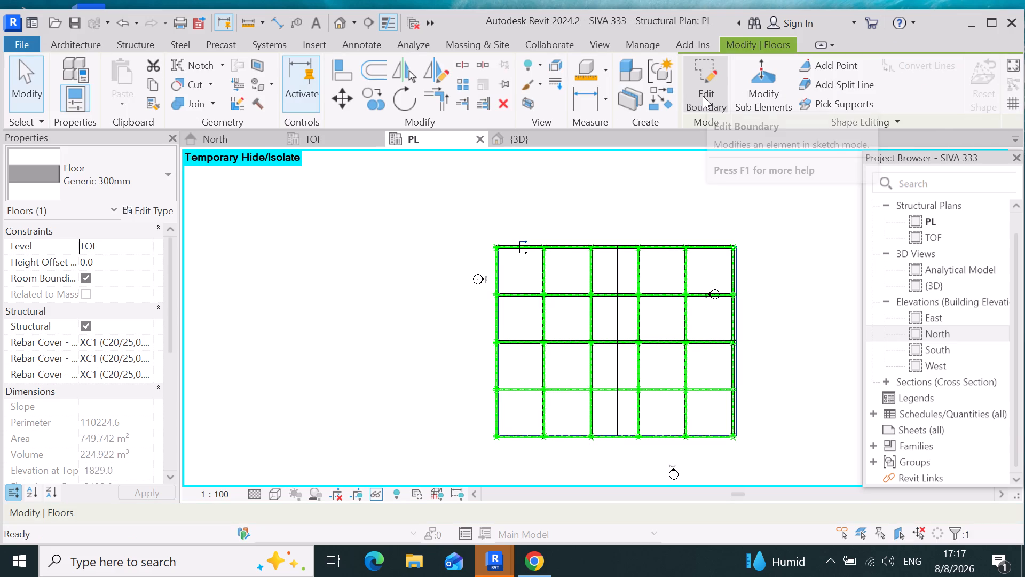
# Set the new floor's level constraint to PL in the 3D view.
pyautogui.click(550, 141)
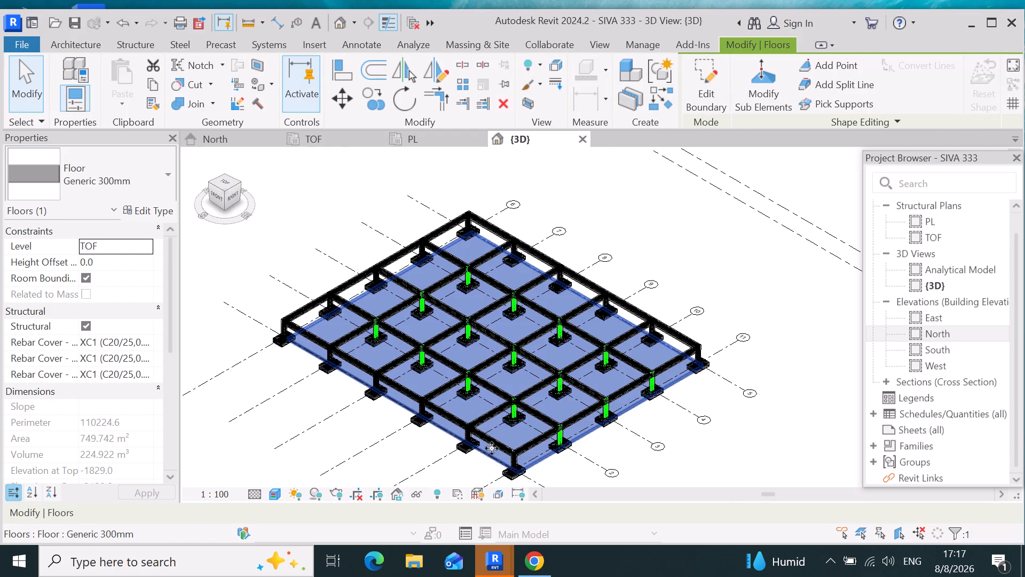
pyautogui.scroll(4, 490, 457)
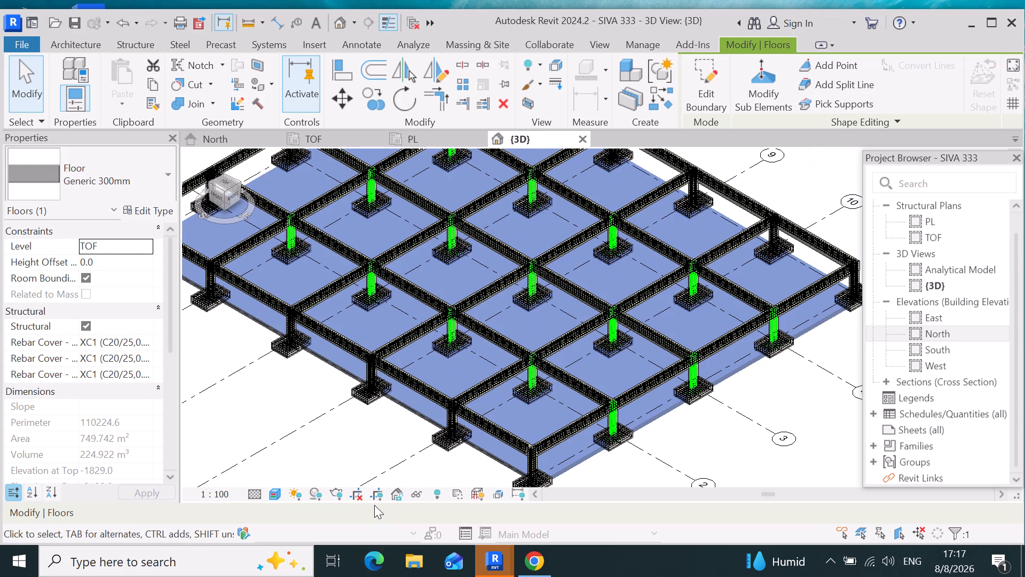
pyautogui.scroll(-2, 365, 490)
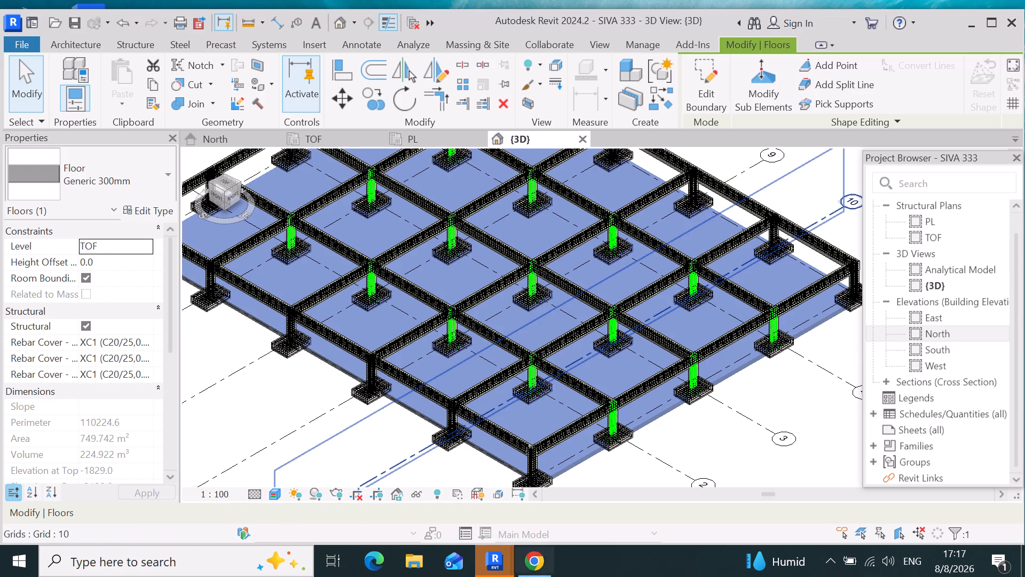
pyautogui.scroll(2, 717, 540)
pyautogui.scroll(-3, 569, 397)
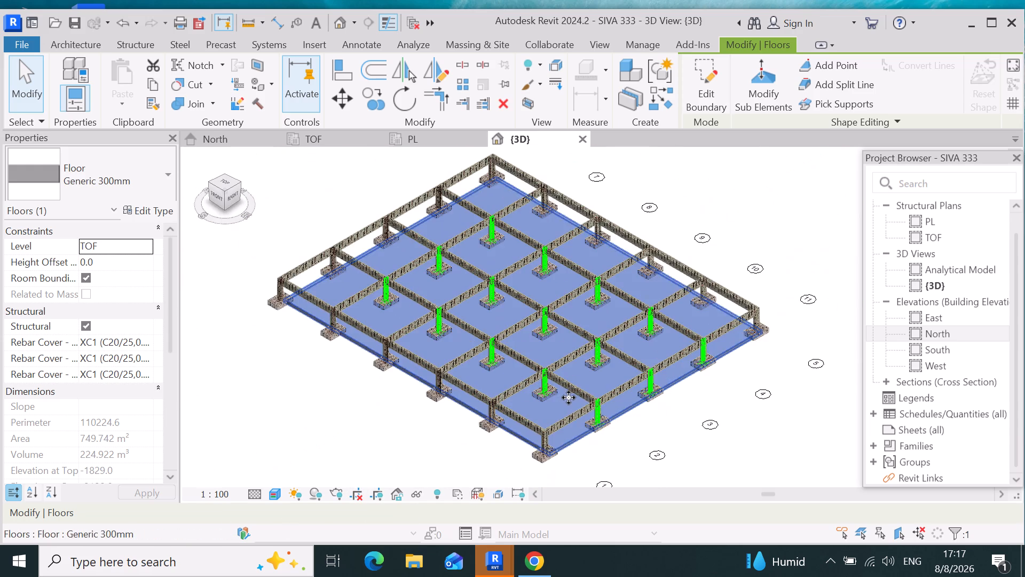
pyautogui.scroll(3, 622, 474)
pyautogui.scroll(3, 589, 410)
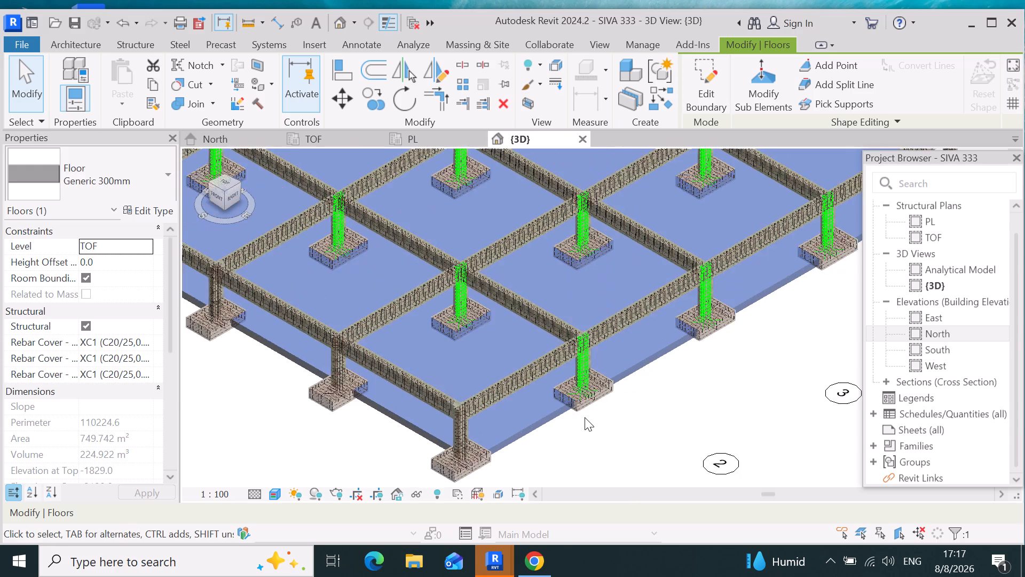
pyautogui.scroll(3, 585, 417)
pyautogui.click(497, 441)
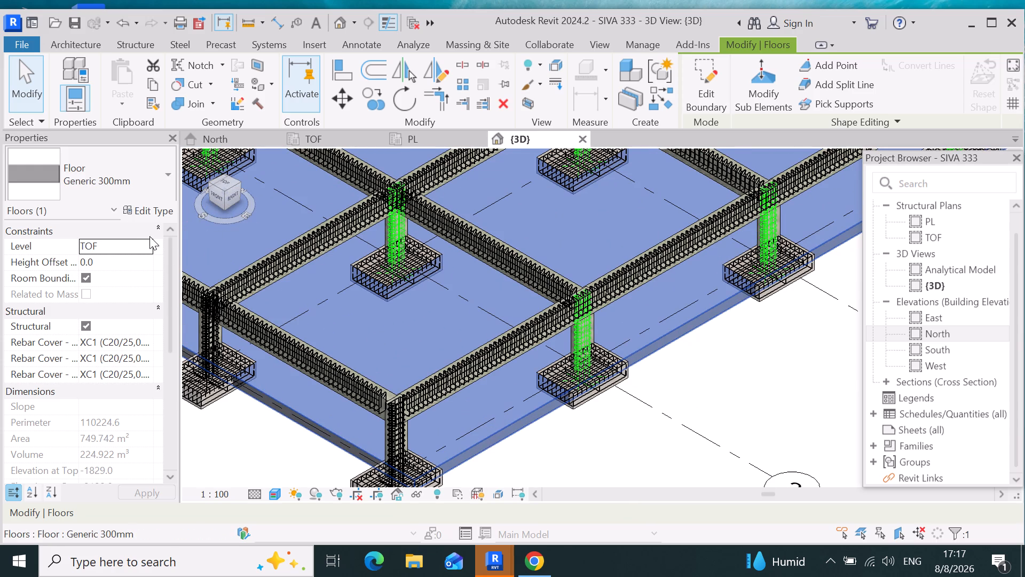
pyautogui.click(123, 245)
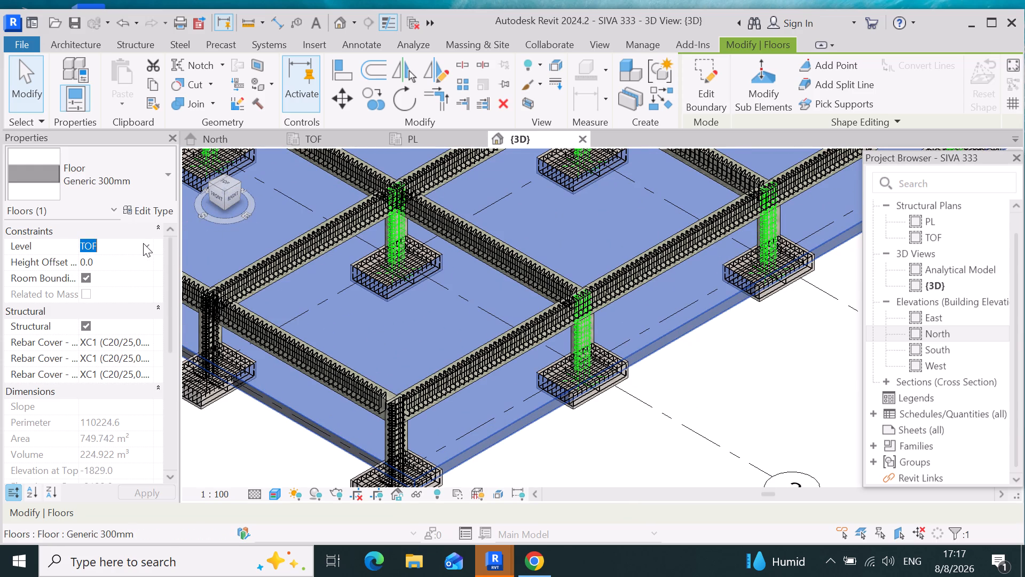
pyautogui.click(146, 243)
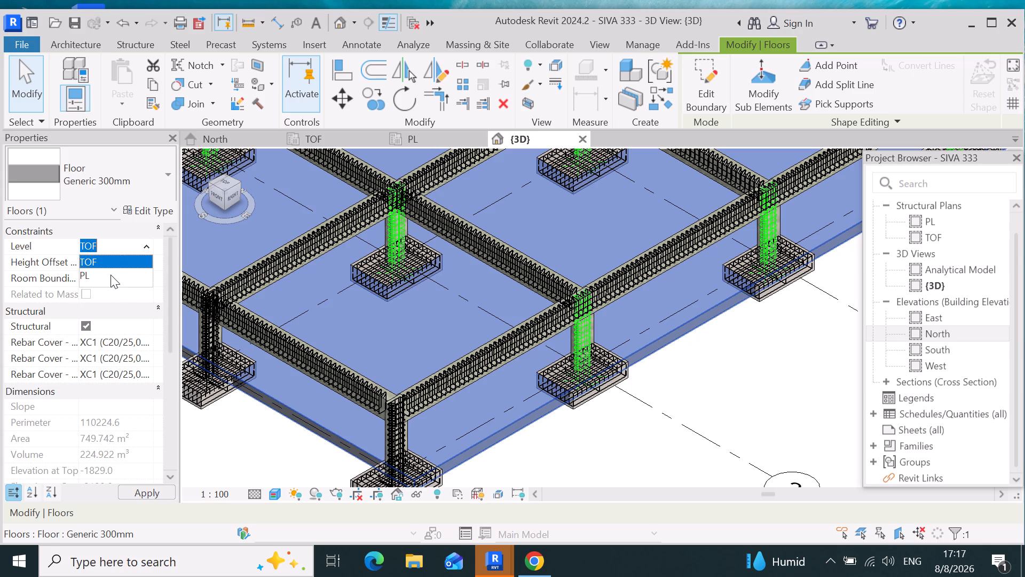
pyautogui.click(110, 275)
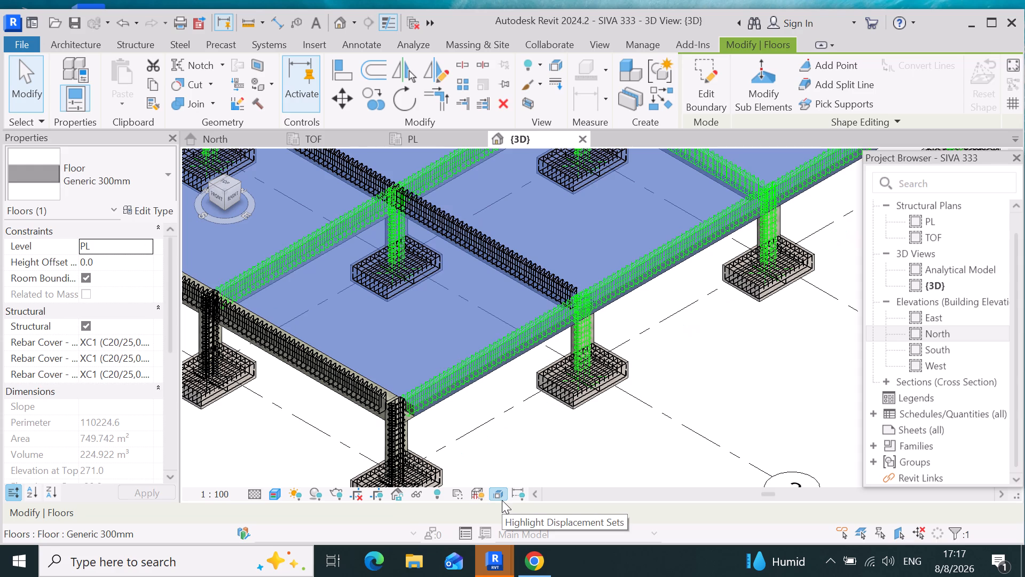
pyautogui.scroll(-3, 660, 333)
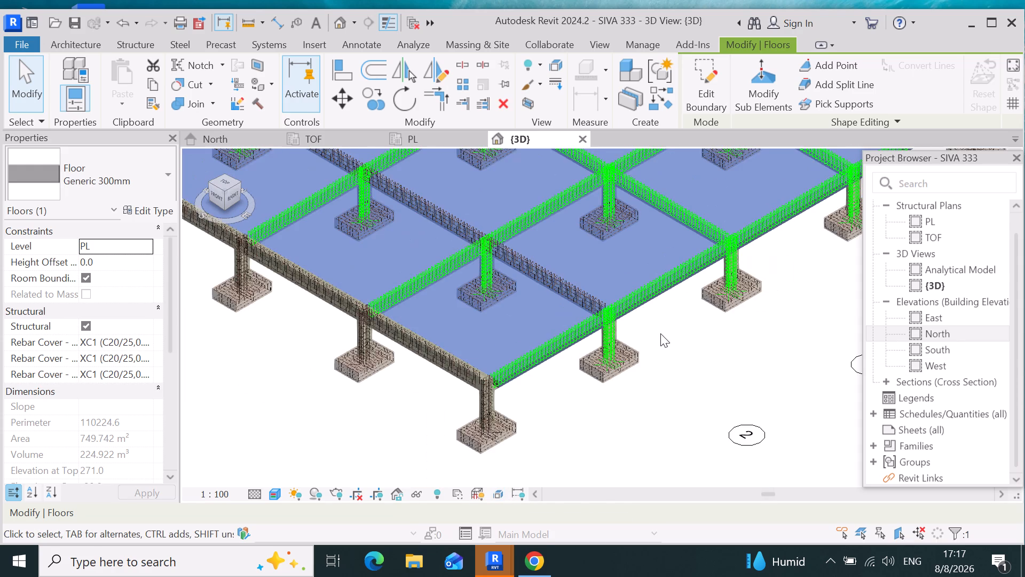
pyautogui.scroll(-4, 627, 393)
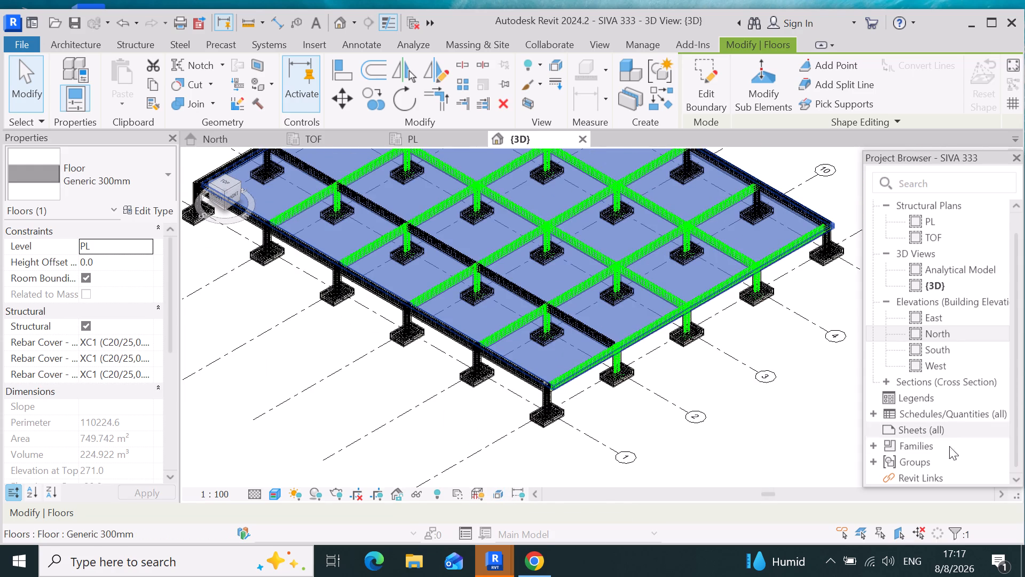
# In the North elevation, add a level at a 10'6" offset above PL by picking the PL line.
pyautogui.doubleClick(955, 330)
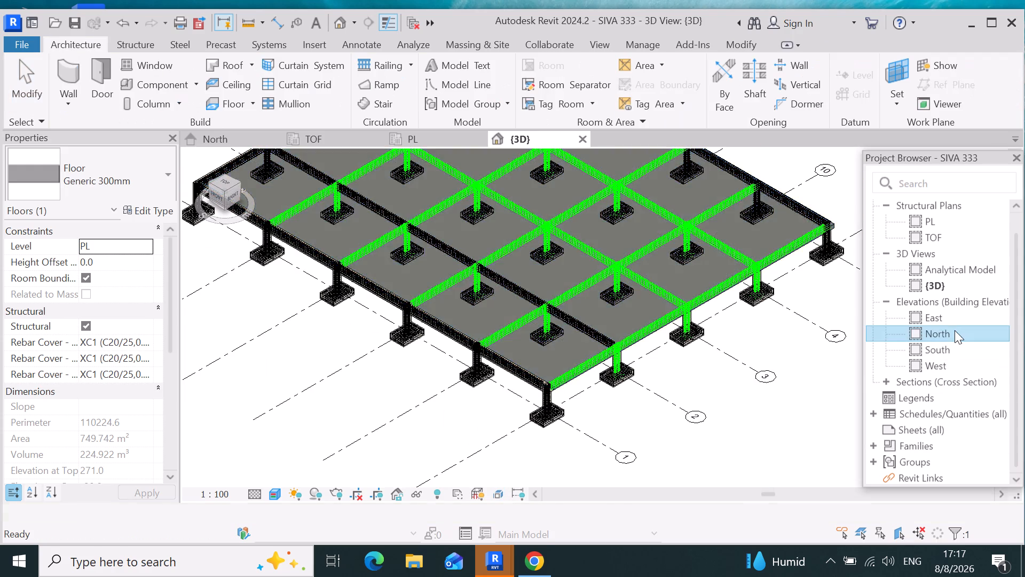
pyautogui.scroll(3, 625, 282)
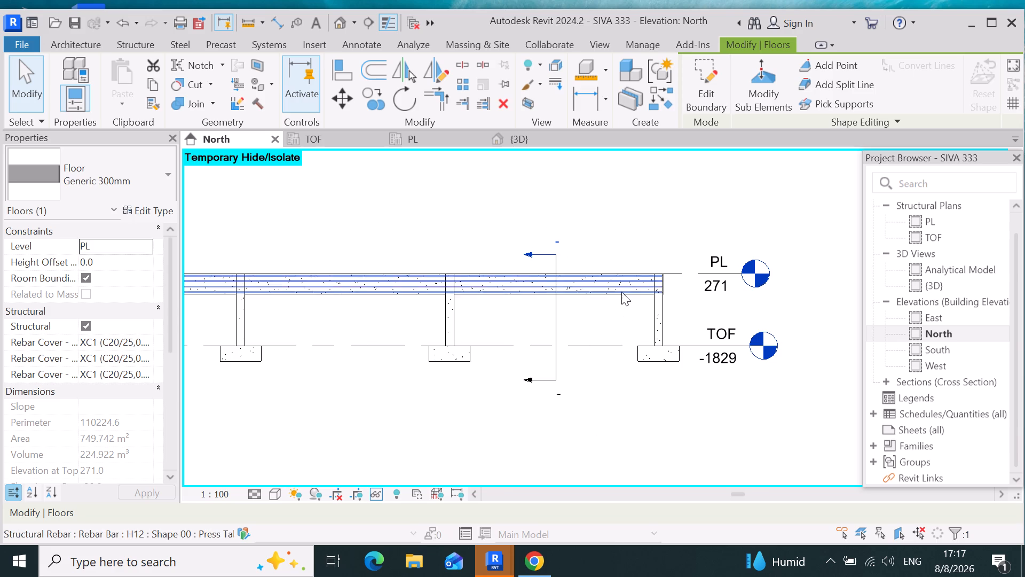
pyautogui.scroll(4, 621, 292)
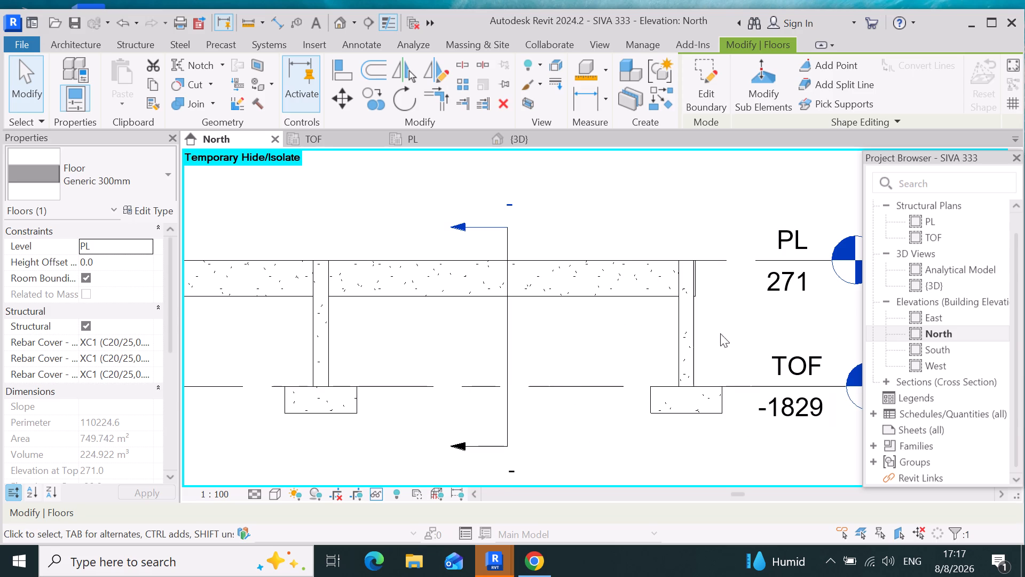
pyautogui.scroll(-3, 554, 285)
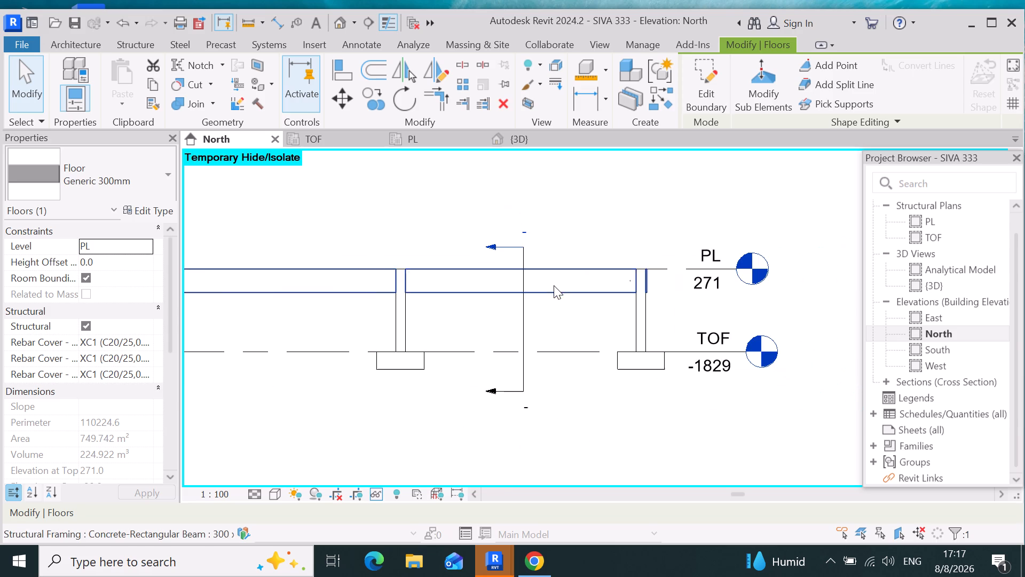
pyautogui.click(130, 46)
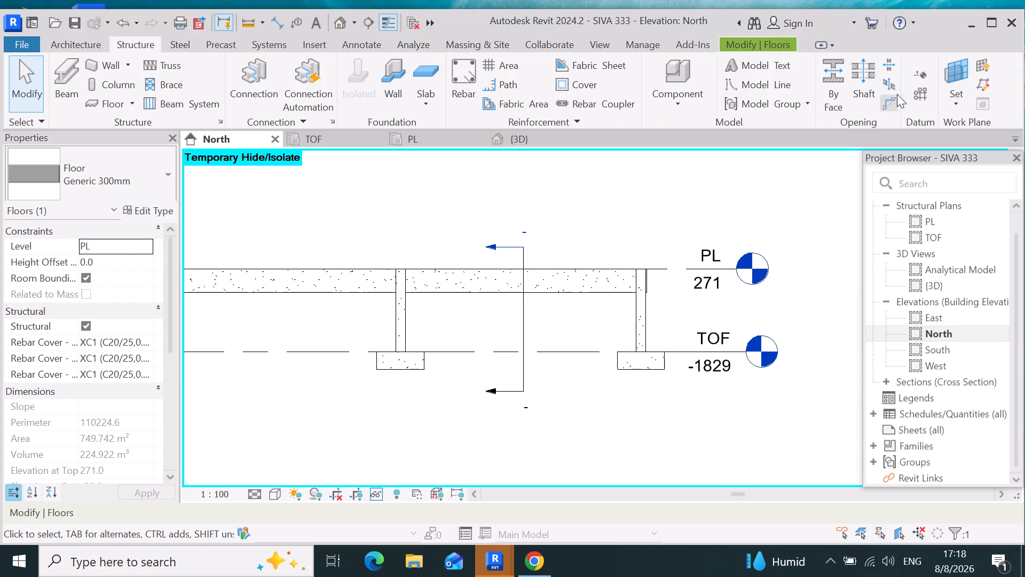
pyautogui.click(922, 73)
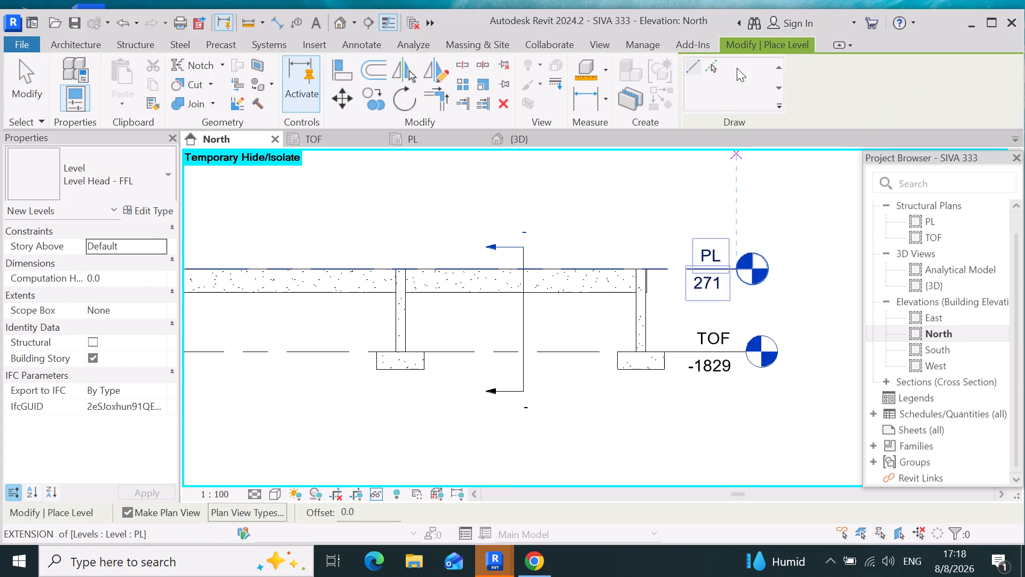
pyautogui.click(713, 65)
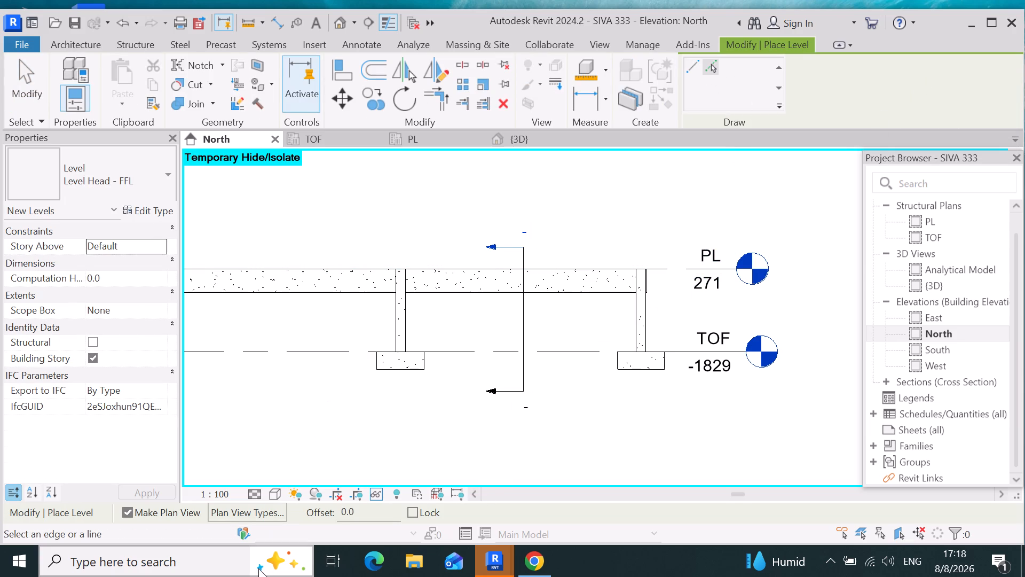
pyautogui.click(361, 510)
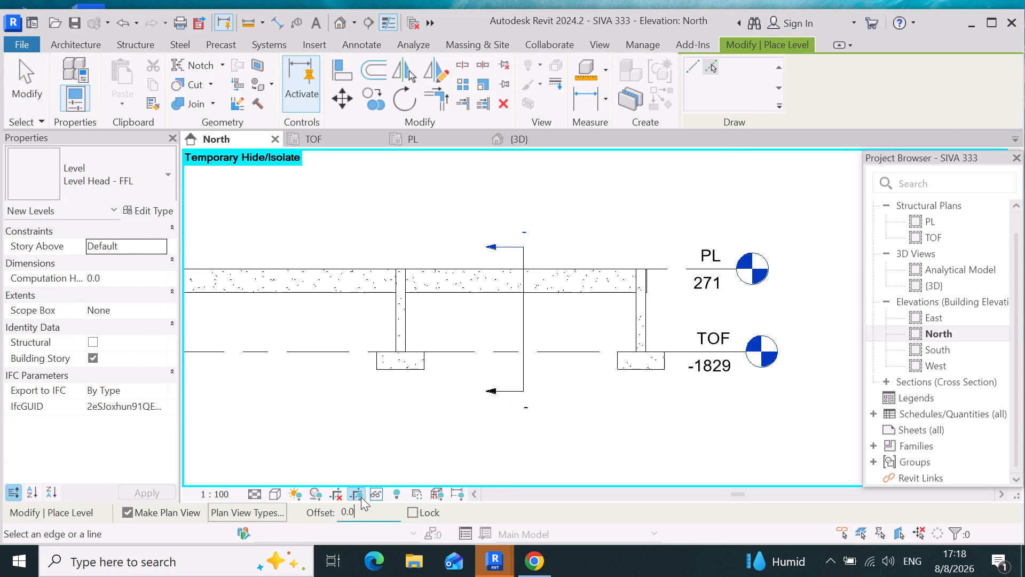
pyautogui.press('BackSpace')
pyautogui.press('BackSpace')
pyautogui.press('BackSpace')
pyautogui.press('BackSpace')
pyautogui.press('BackSpace')
pyautogui.write('10')
pyautogui.press("'")
pyautogui.press('6')
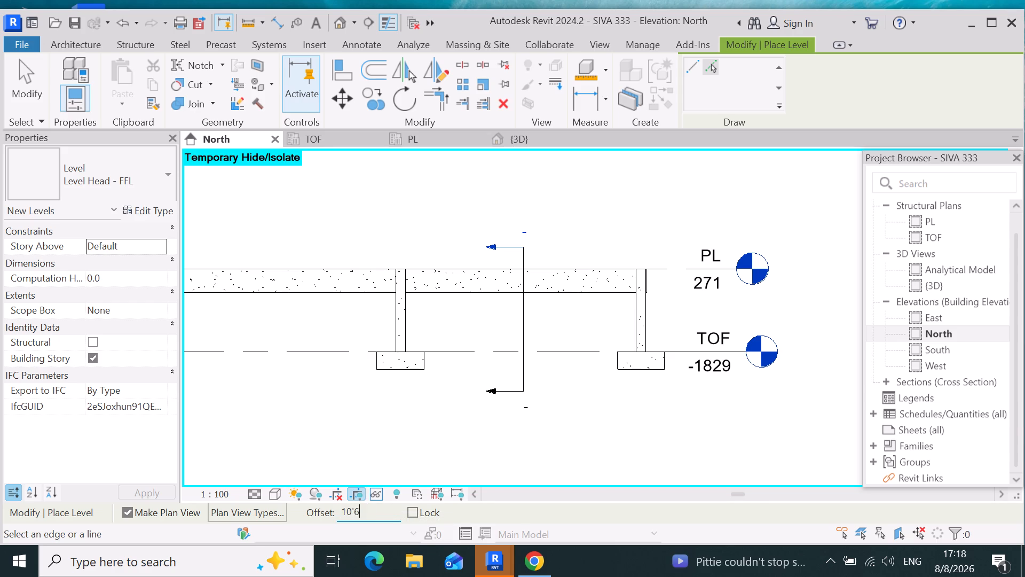
pyautogui.hotkey('shift', '"')
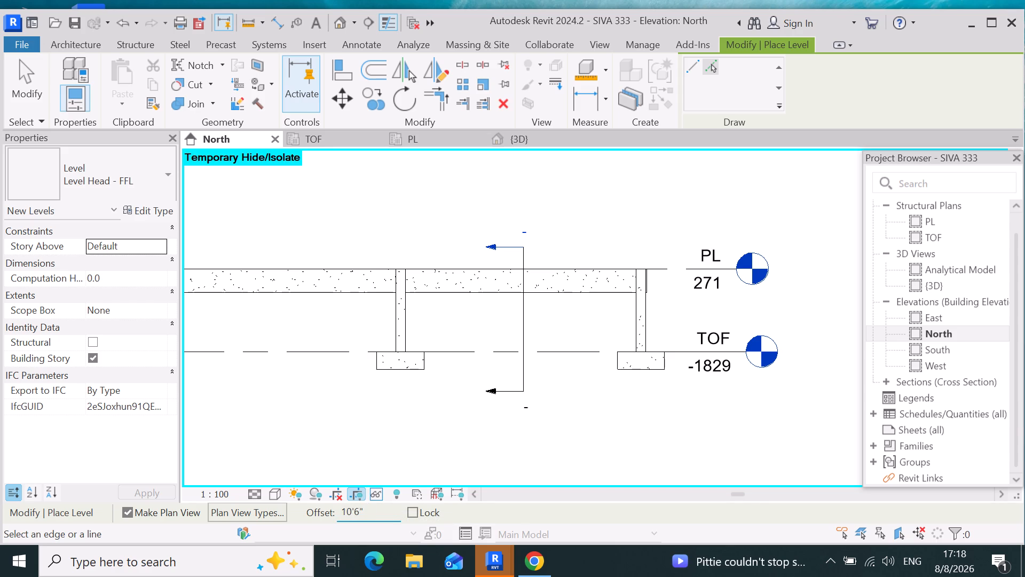
pyautogui.press('Return')
pyautogui.scroll(-1, 374, 498)
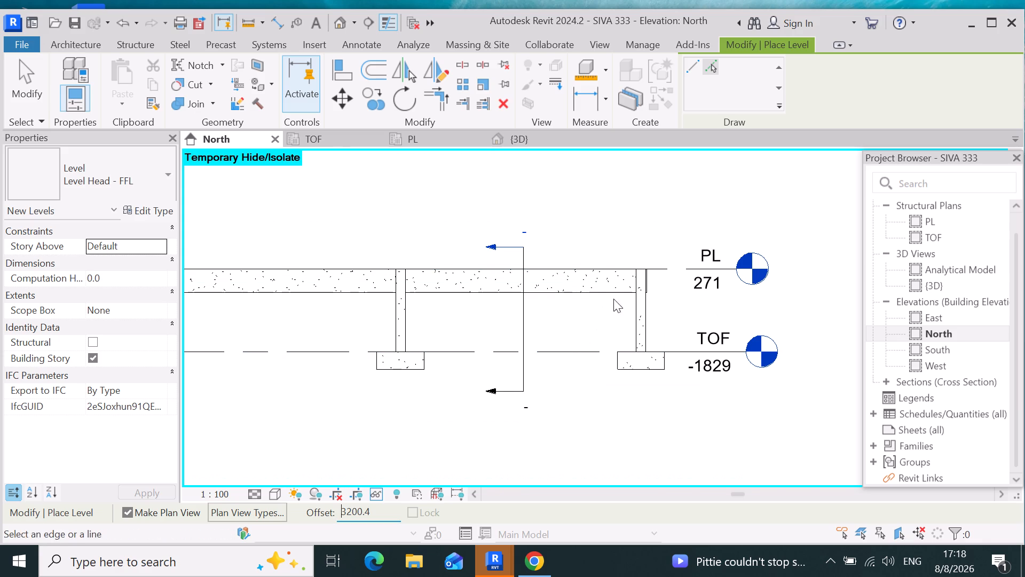
pyautogui.scroll(-9, 665, 275)
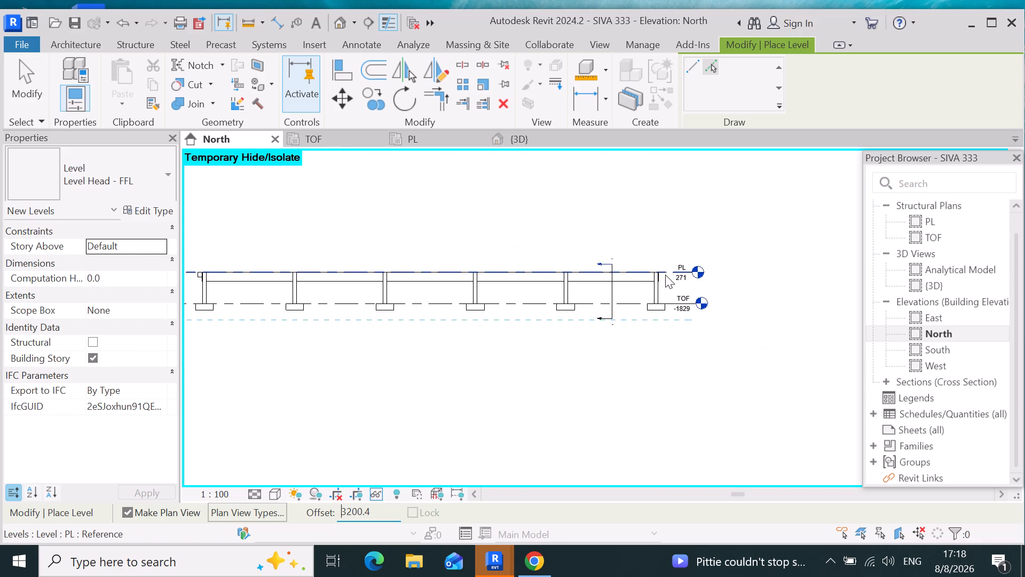
pyautogui.scroll(-3, 665, 275)
pyautogui.scroll(8, 670, 273)
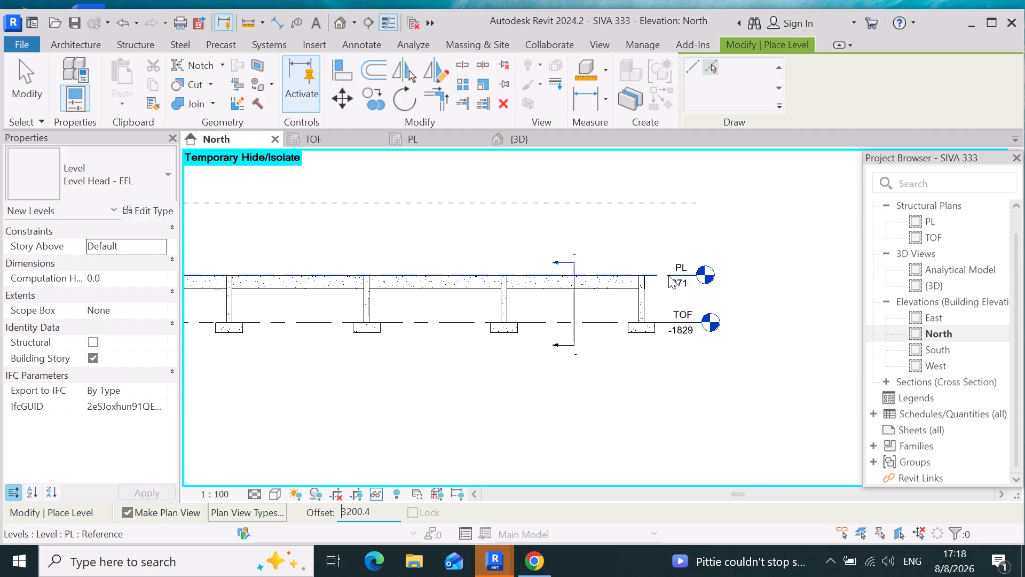
pyautogui.click(666, 275)
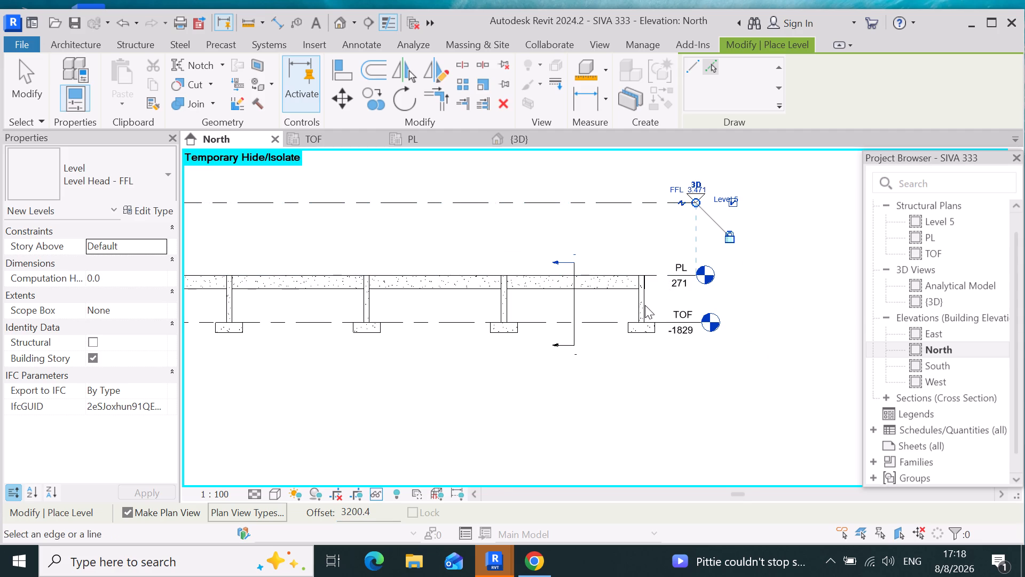
# Add three more levels above the new one, each picked from the level below at the same 10'6" offset.
pyautogui.scroll(-3, 653, 303)
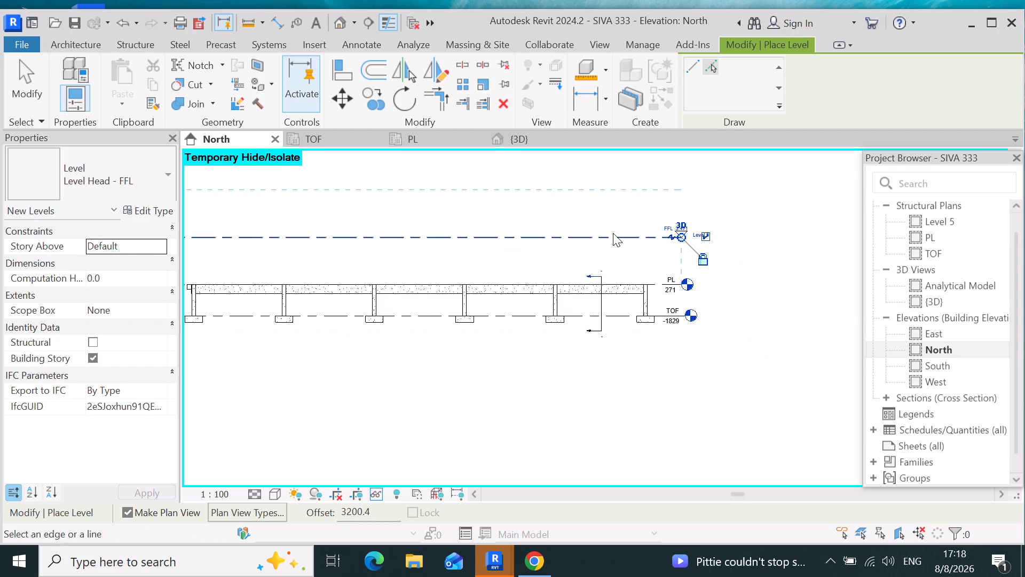
pyautogui.click(613, 235)
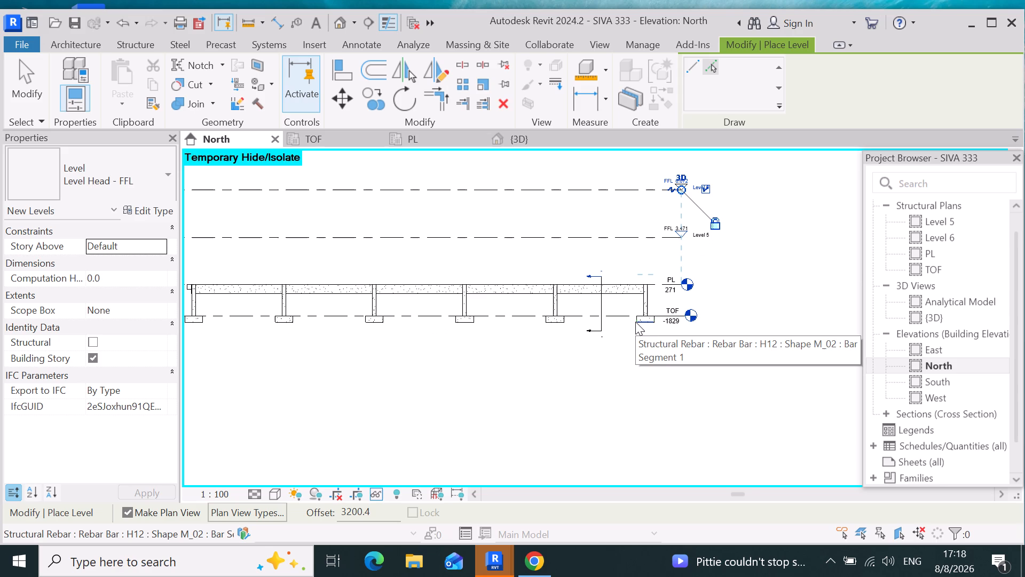
pyautogui.scroll(-4, 635, 322)
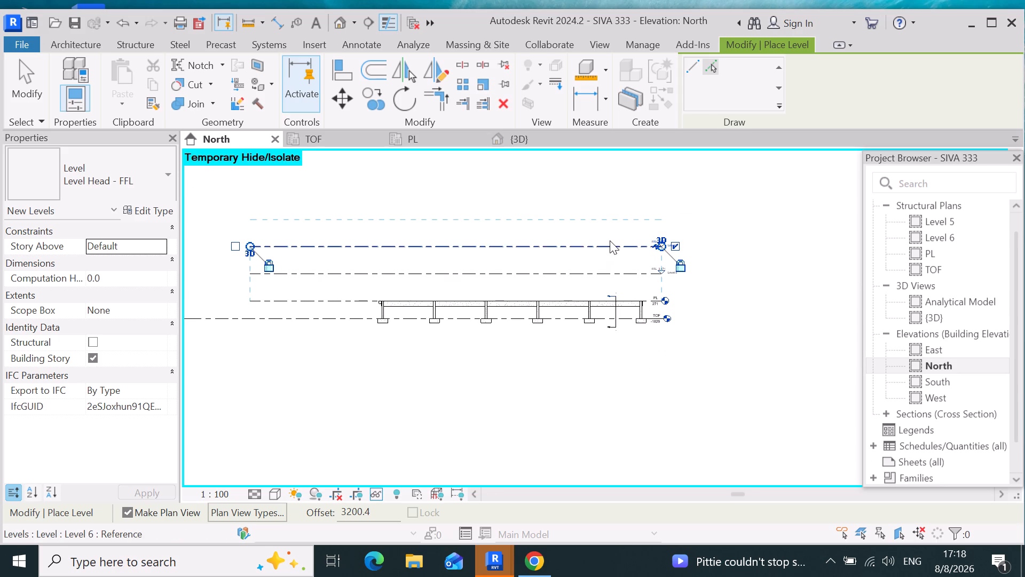
pyautogui.click(608, 244)
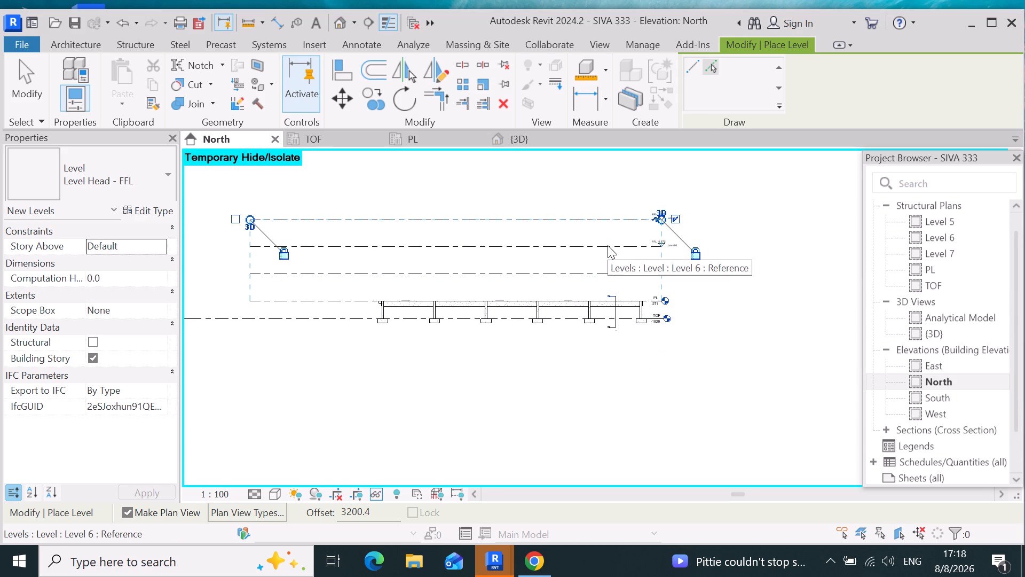
pyautogui.click(603, 218)
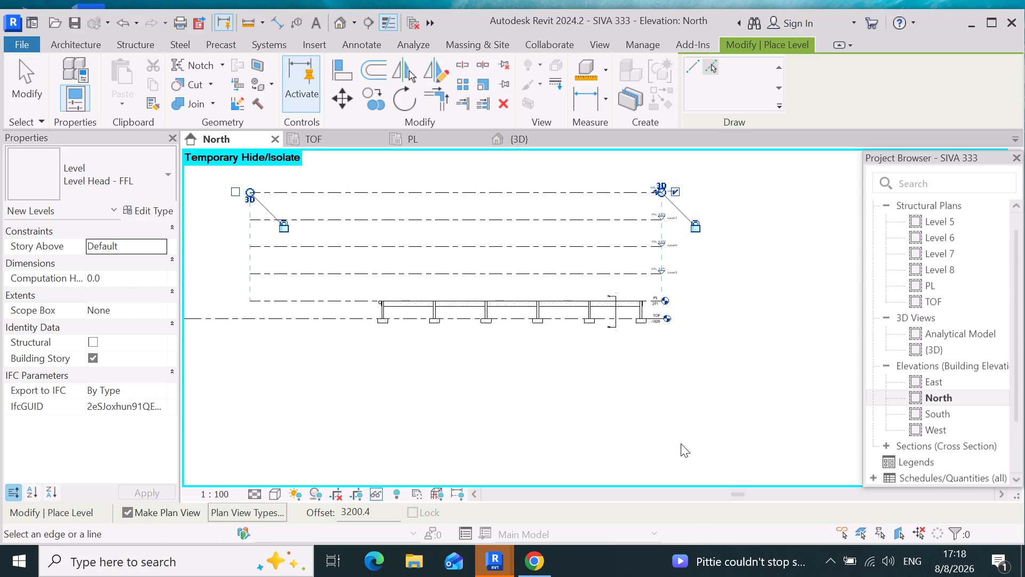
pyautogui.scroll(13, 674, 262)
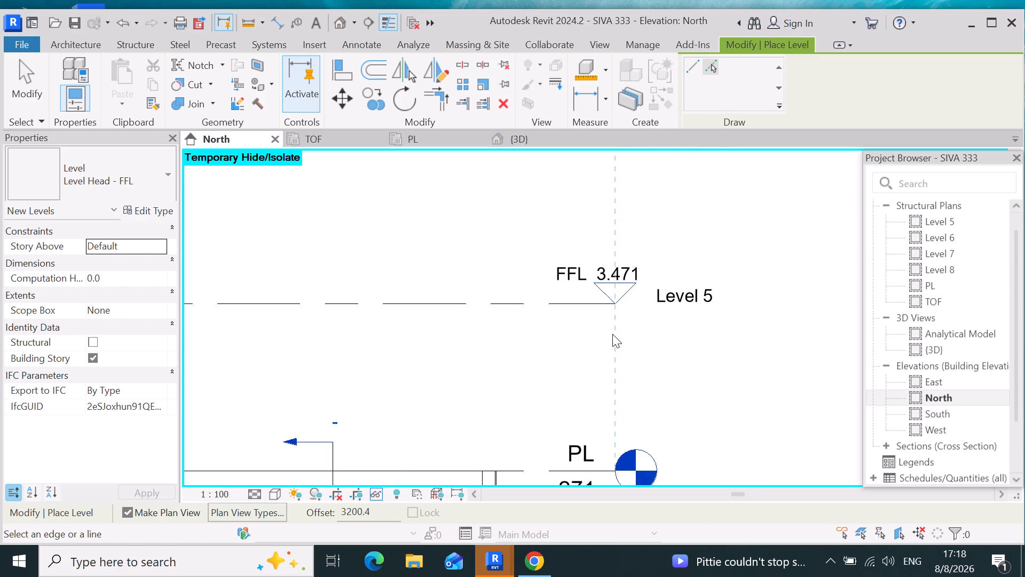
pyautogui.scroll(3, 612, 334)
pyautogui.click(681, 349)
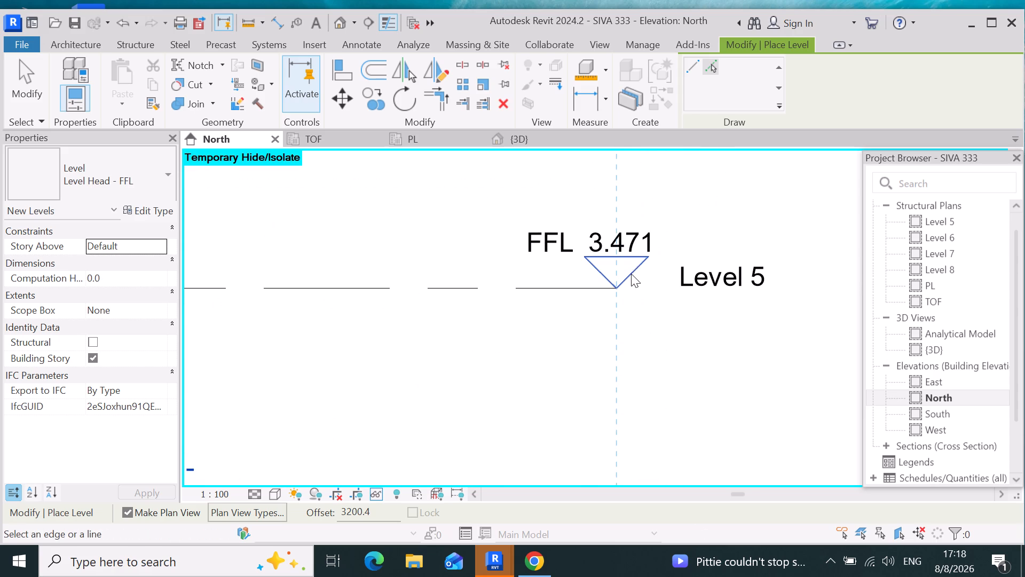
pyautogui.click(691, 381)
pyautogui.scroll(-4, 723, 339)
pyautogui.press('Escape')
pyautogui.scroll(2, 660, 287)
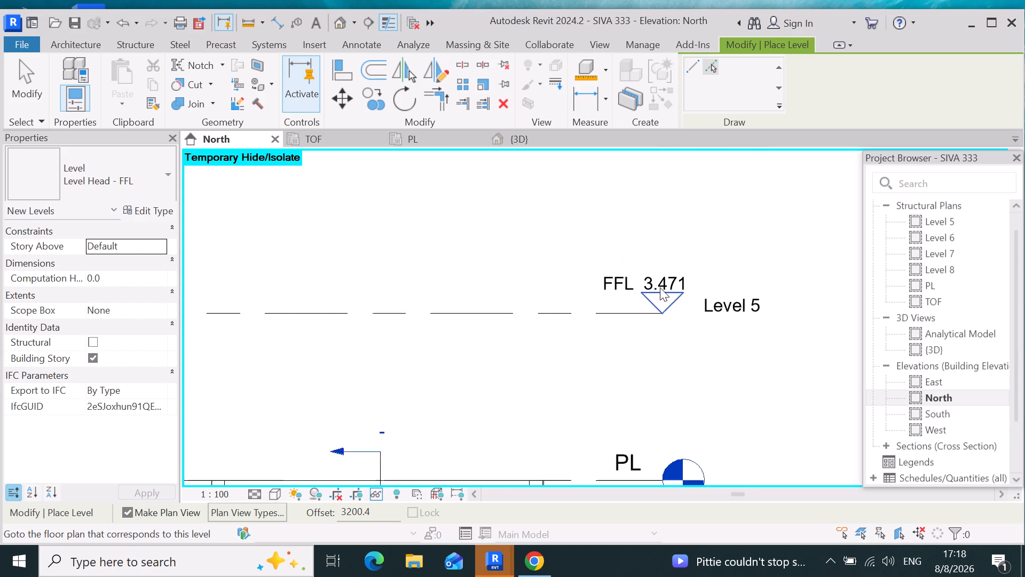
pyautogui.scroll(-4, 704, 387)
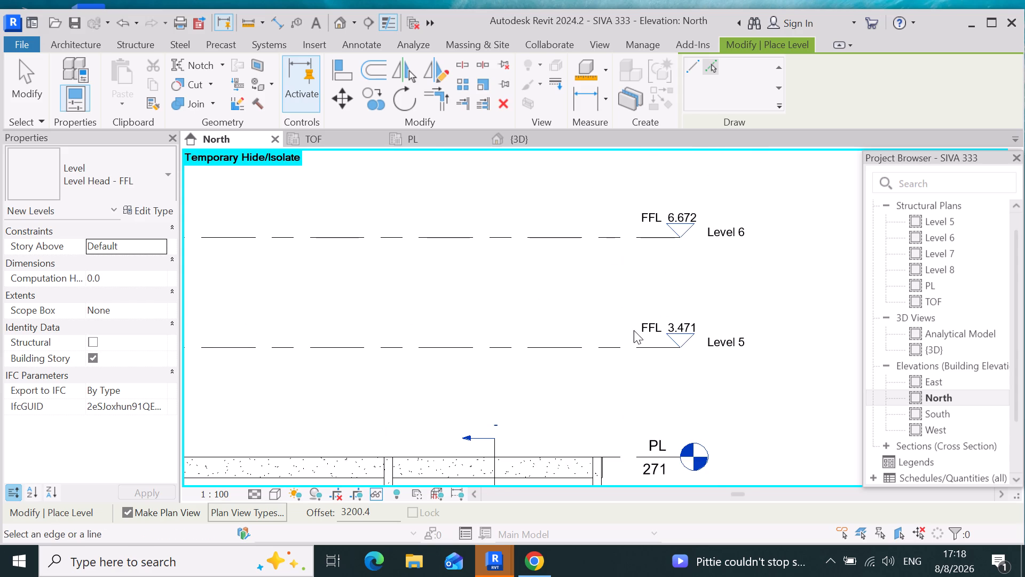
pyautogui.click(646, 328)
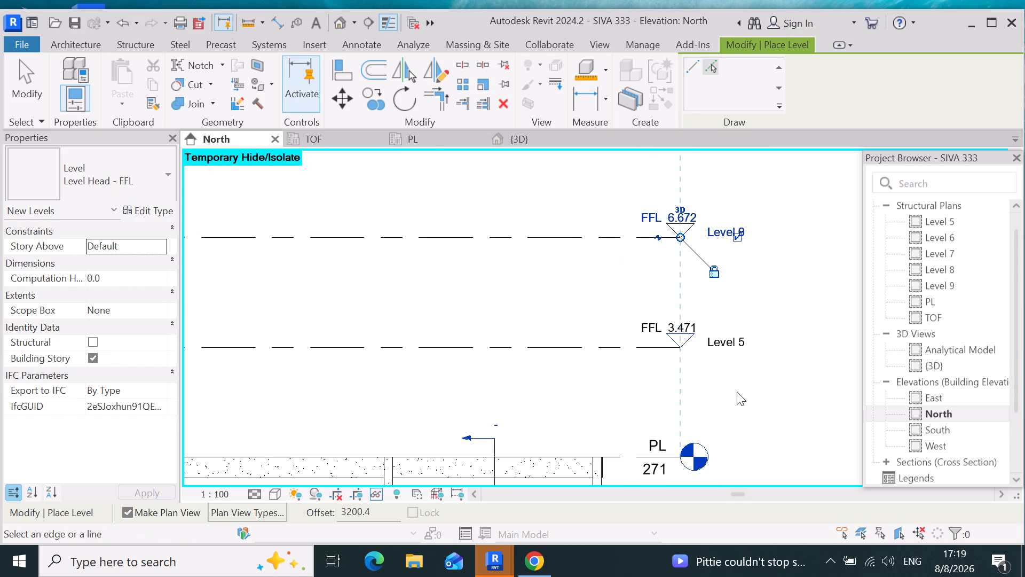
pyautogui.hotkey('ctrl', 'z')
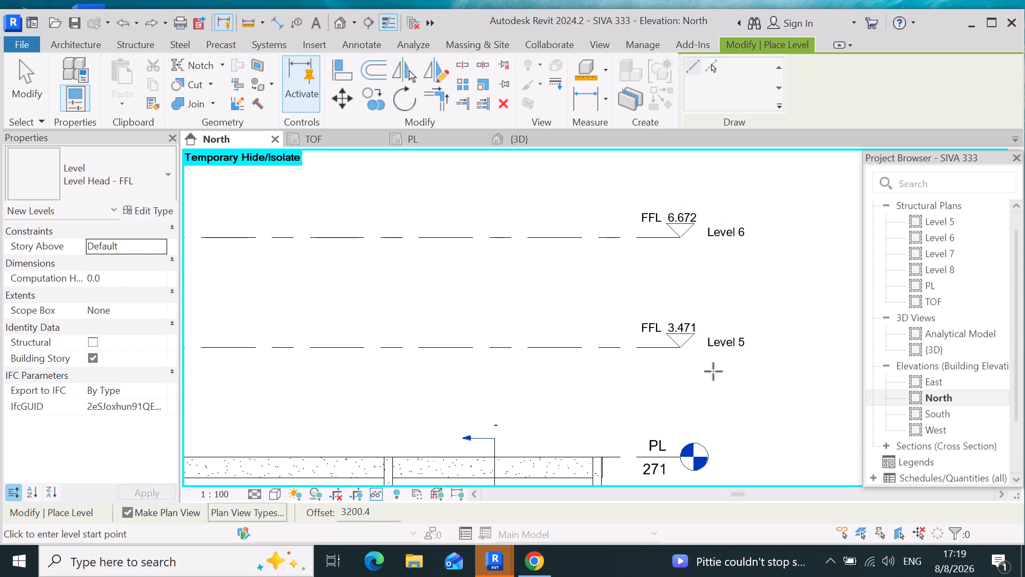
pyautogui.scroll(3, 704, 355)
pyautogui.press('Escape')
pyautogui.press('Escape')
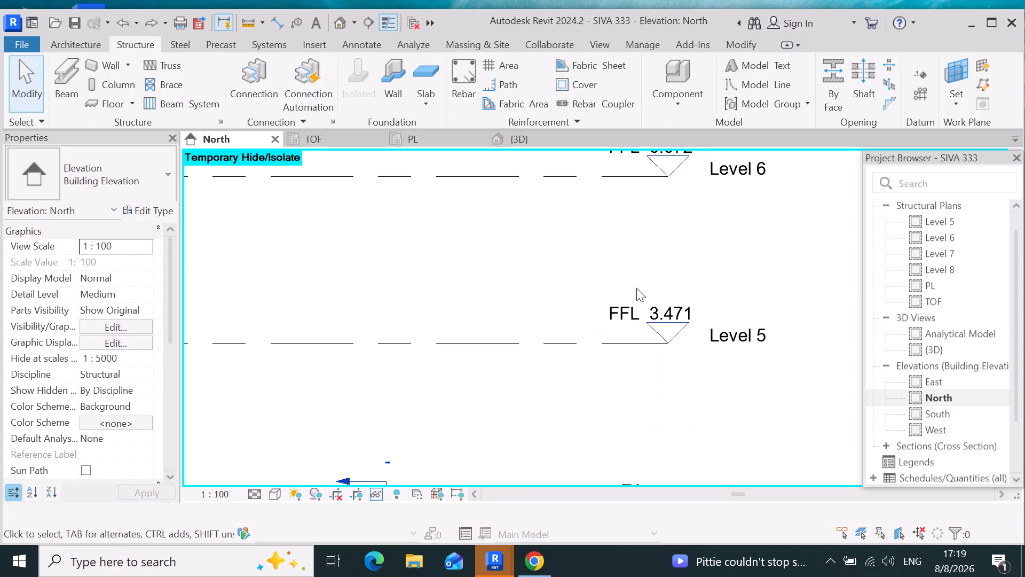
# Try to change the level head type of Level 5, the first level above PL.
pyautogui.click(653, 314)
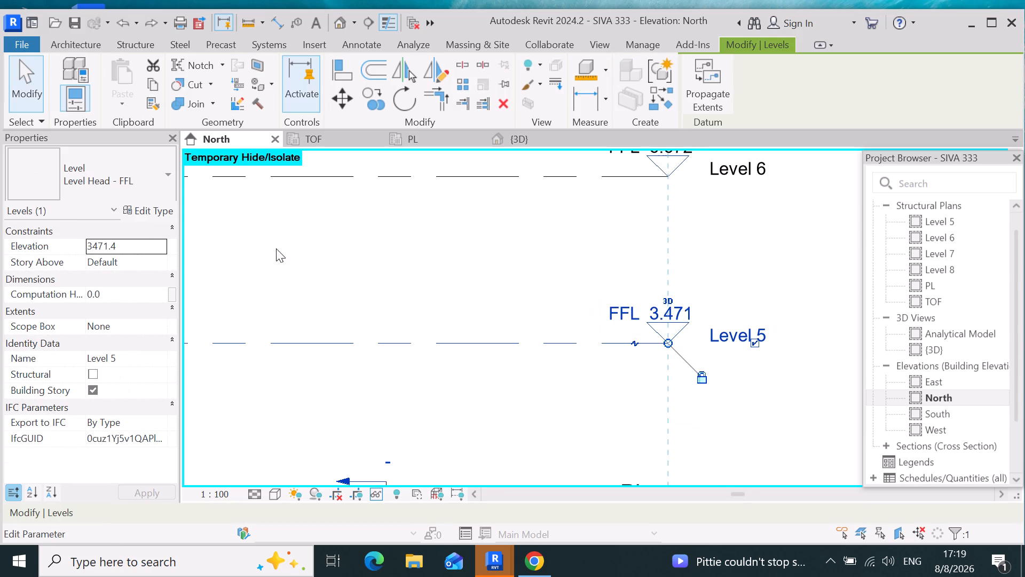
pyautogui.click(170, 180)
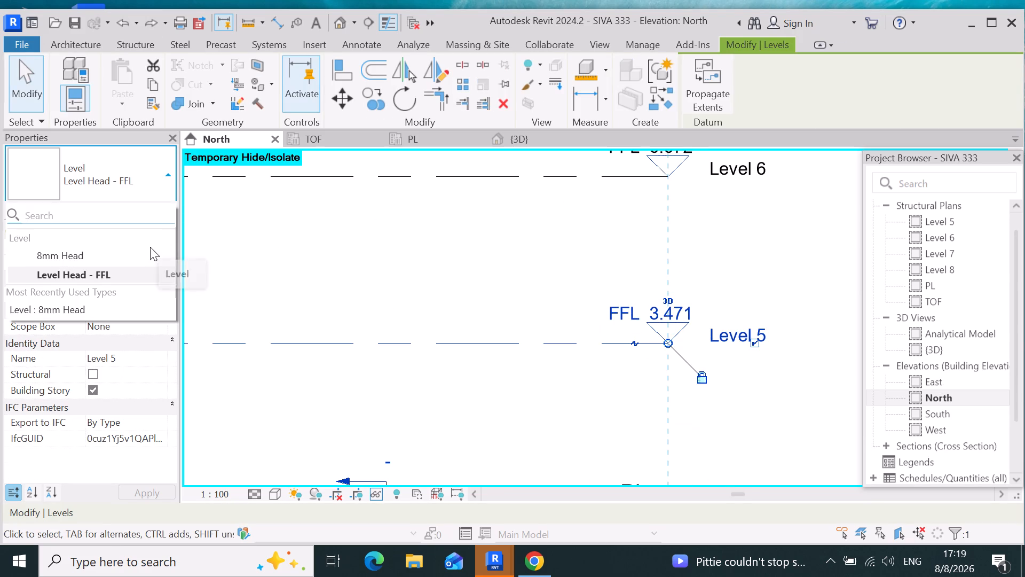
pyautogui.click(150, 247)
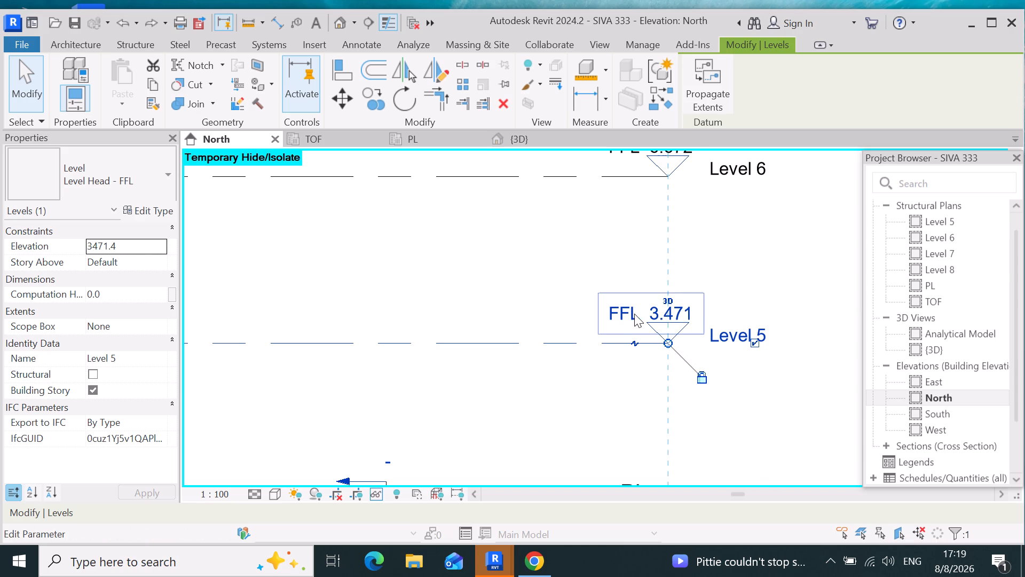
# Rename Level 5, the first level above PL, as FIRST FLOOR and rename its corresponding views too.
pyautogui.click(746, 338)
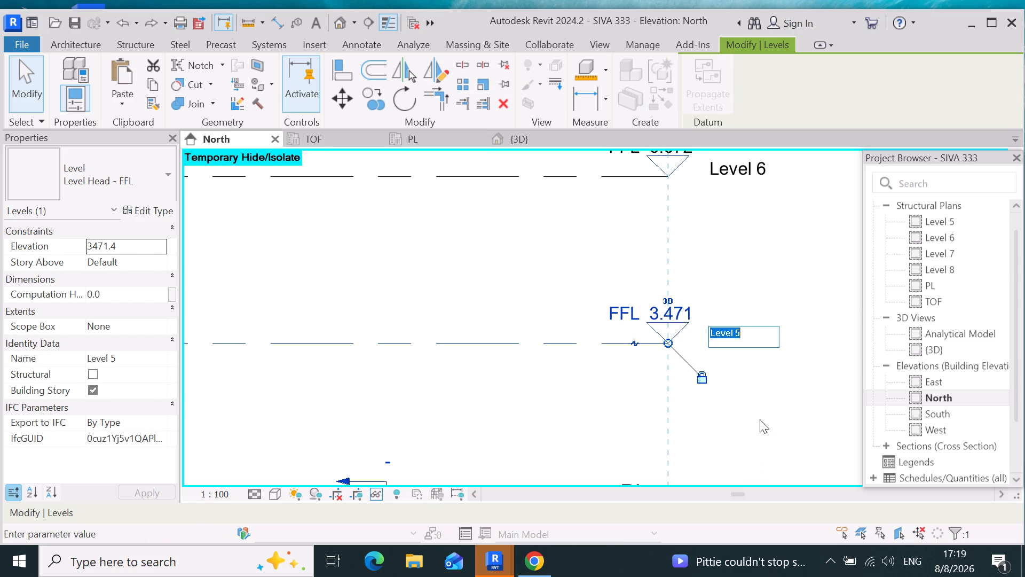
pyautogui.press('BackSpace')
pyautogui.press('BackSpace')
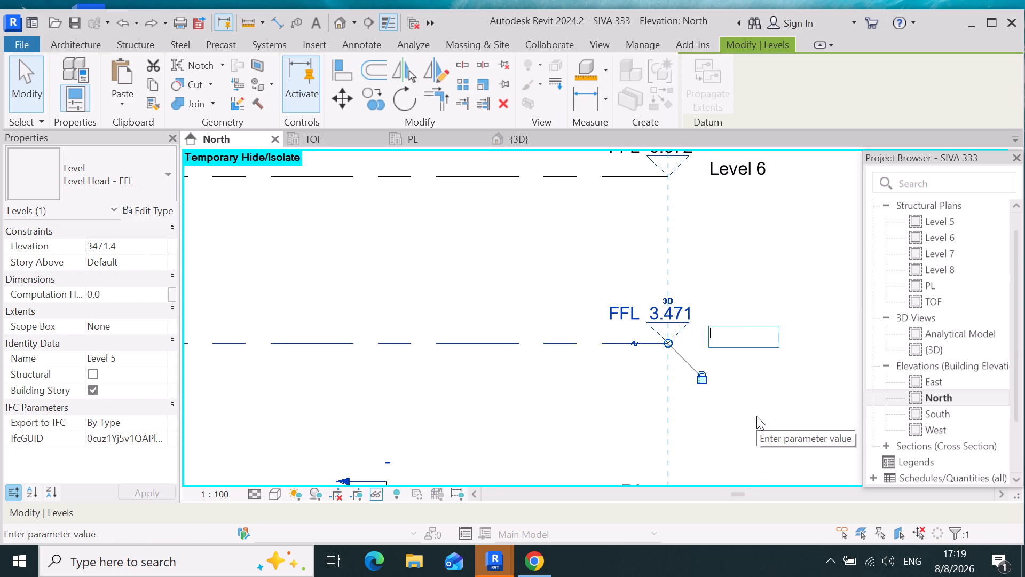
pyautogui.write('fi')
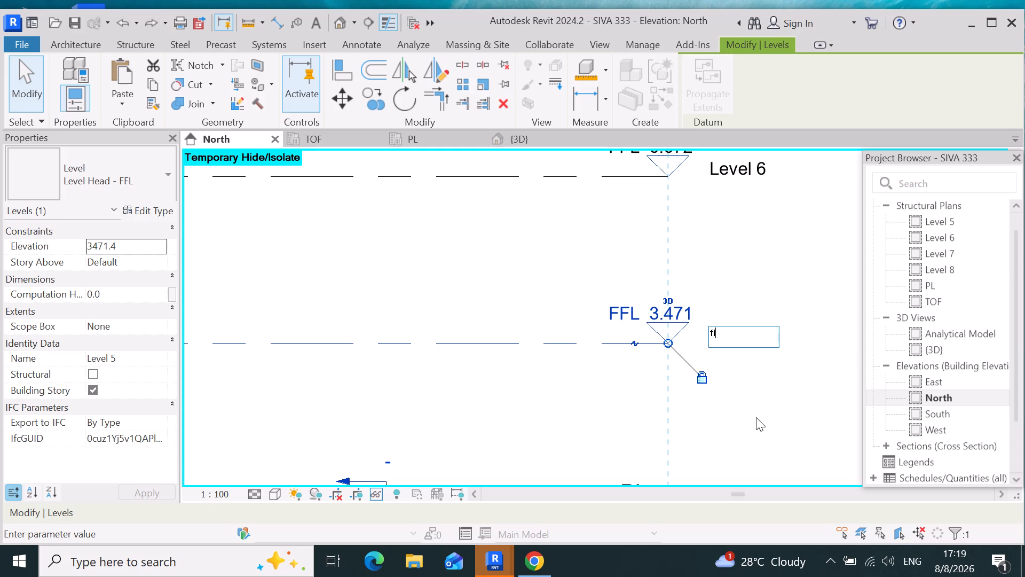
pyautogui.press('BackSpace')
pyautogui.press('BackSpace')
pyautogui.write('FIR')
pyautogui.write('ST')
pyautogui.press('space')
pyautogui.press('f')
pyautogui.write('LOOR')
pyautogui.click(779, 389)
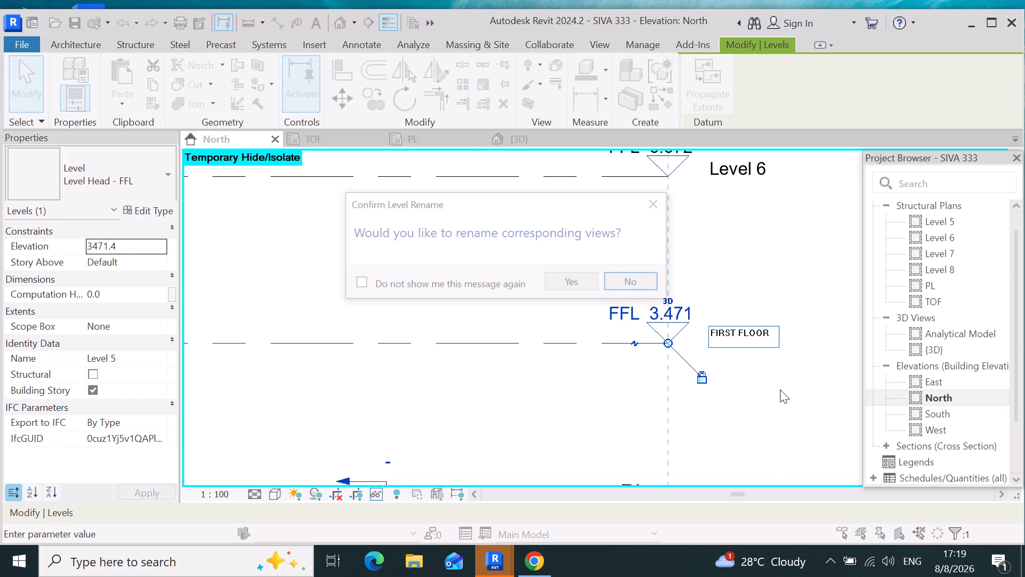
pyautogui.click(571, 283)
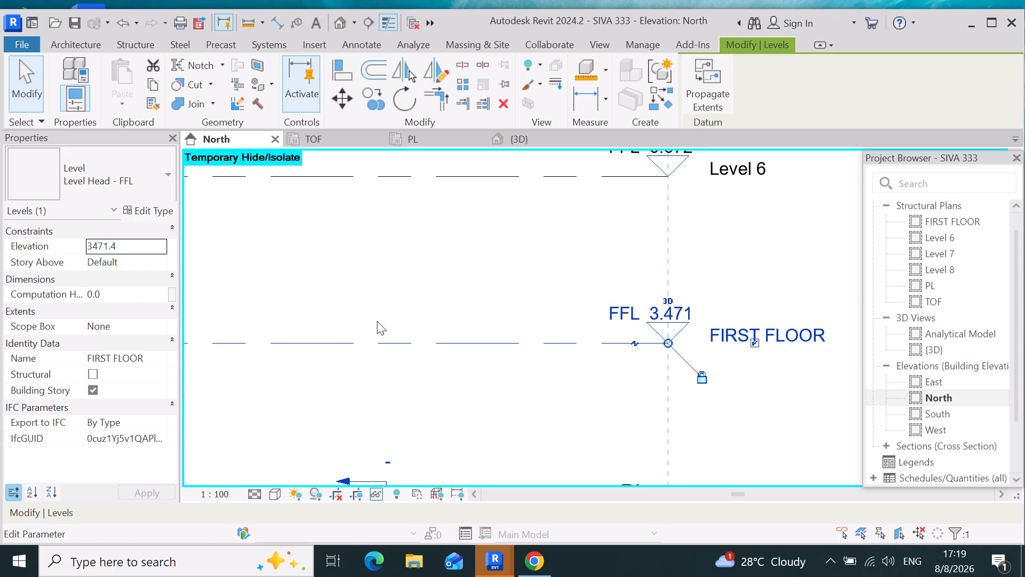
# Change the FIRST FLOOR level's type to 8mm Head.
pyautogui.click(654, 318)
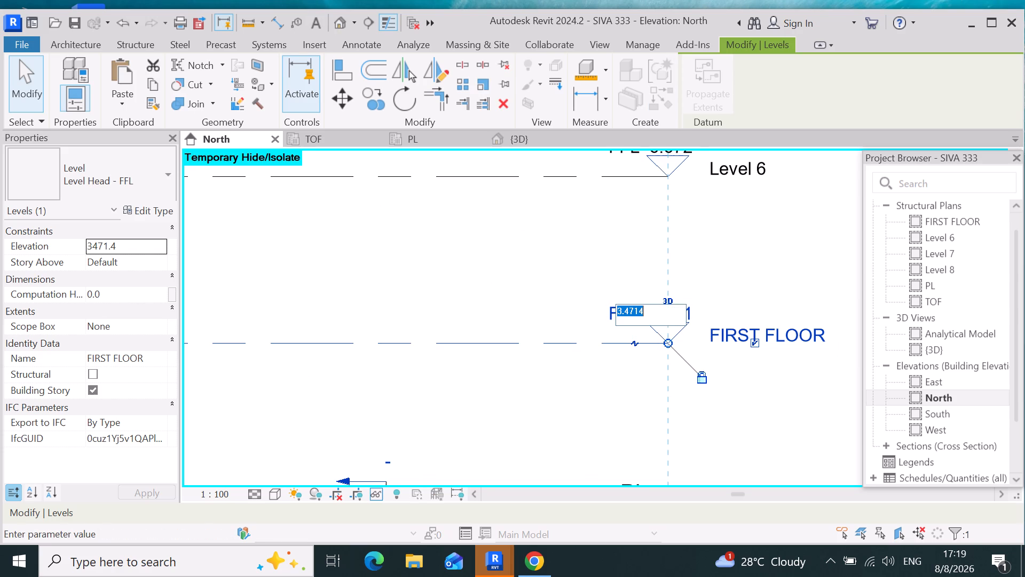
pyautogui.click(418, 297)
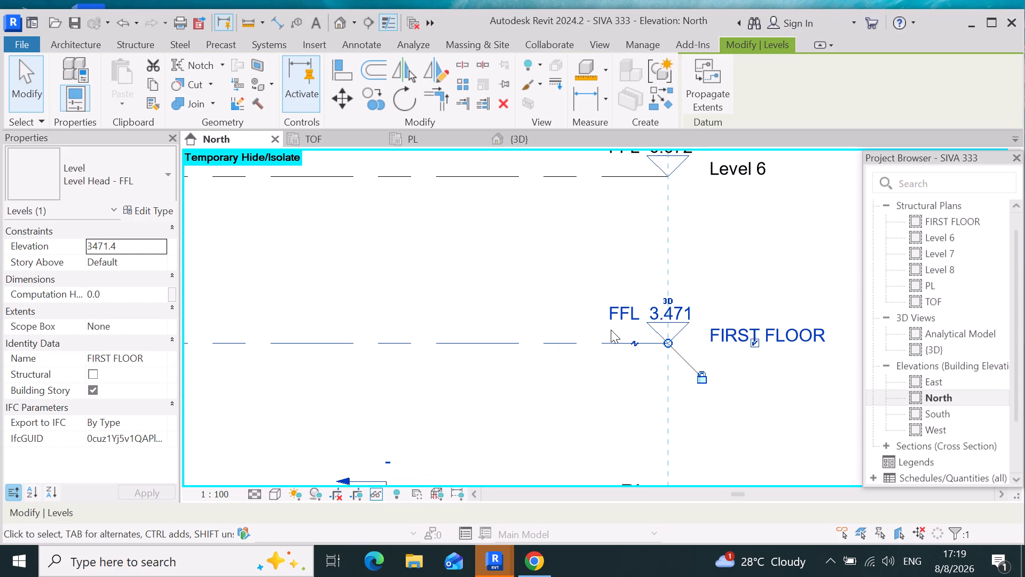
pyautogui.click(613, 319)
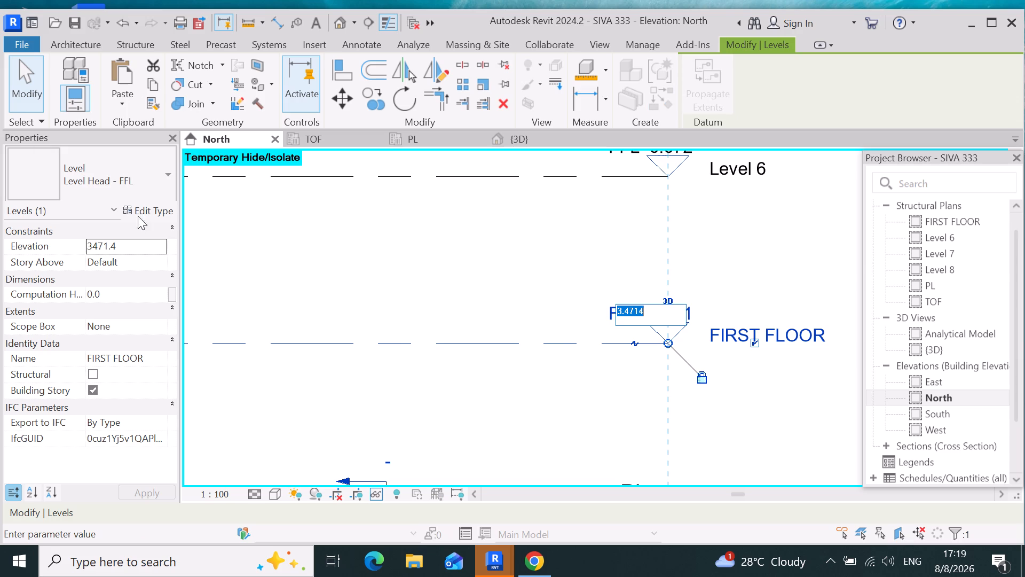
pyautogui.click(165, 170)
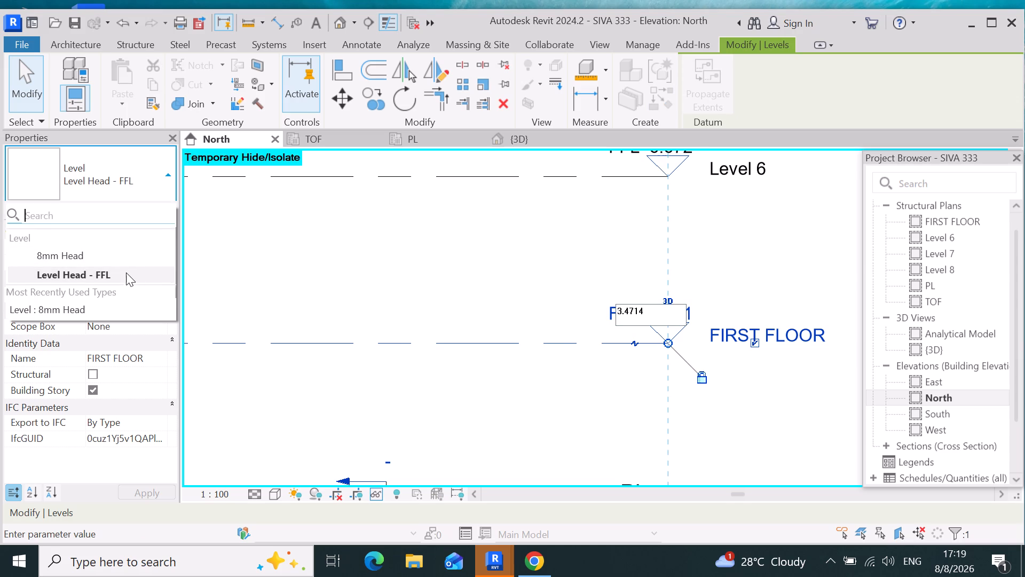
pyautogui.click(128, 257)
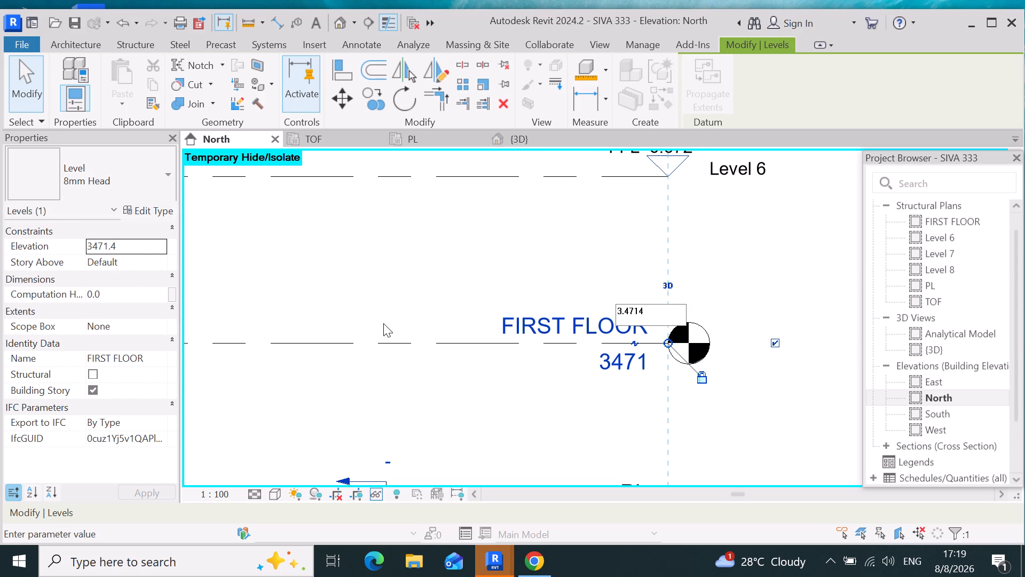
# Rename Level 6, directly above FIRST FLOOR, as 2 ND FLOOR and rename its corresponding views too.
pyautogui.scroll(-9, 469, 316)
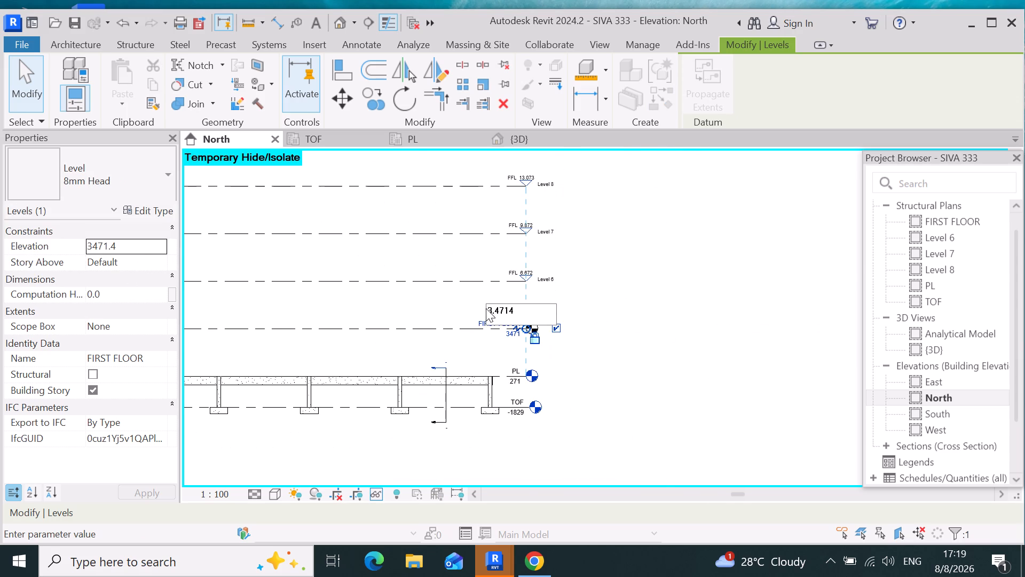
pyautogui.scroll(3, 558, 269)
pyautogui.scroll(8, 502, 290)
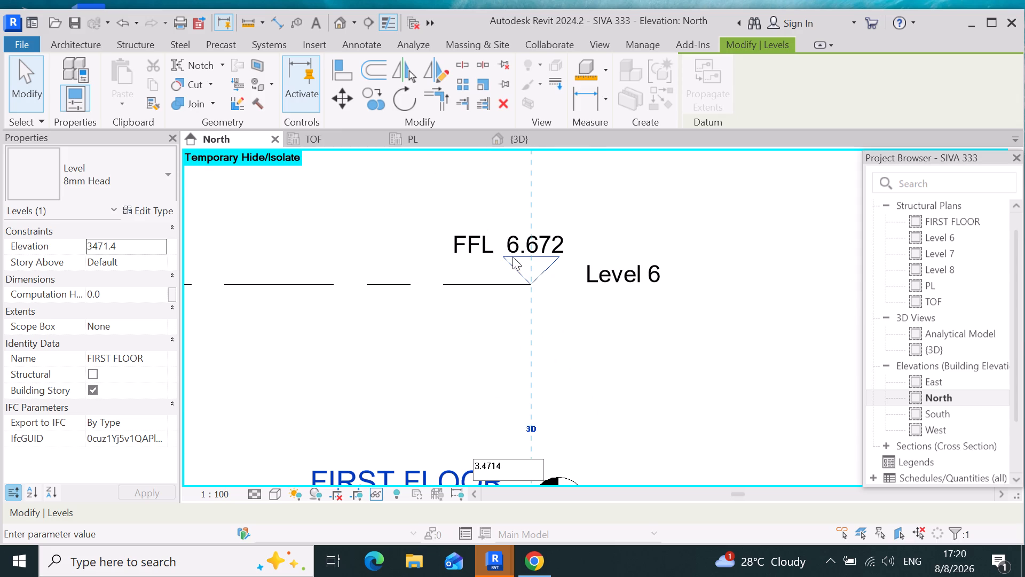
pyautogui.click(486, 329)
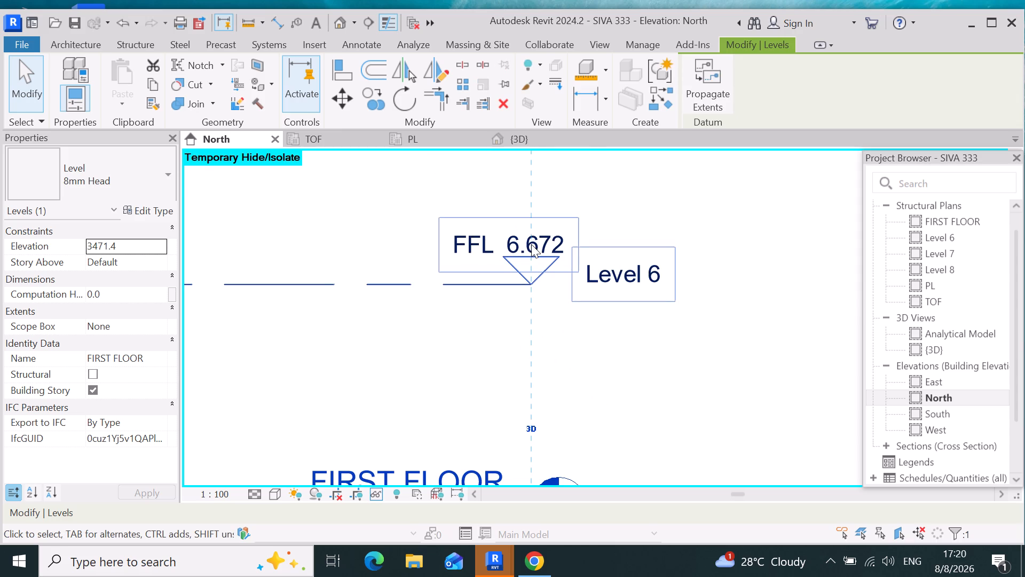
pyautogui.click(612, 274)
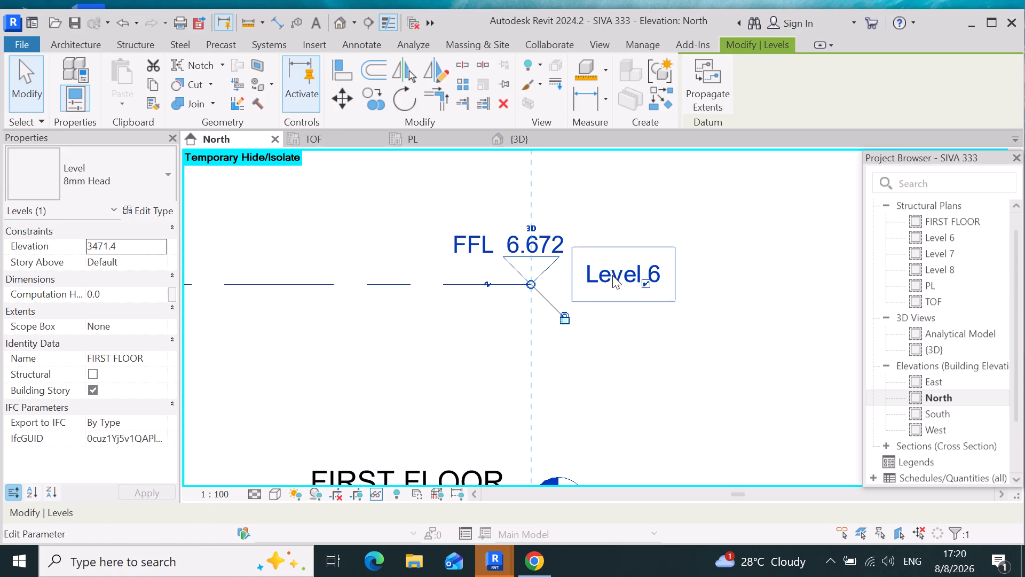
pyautogui.click(650, 291)
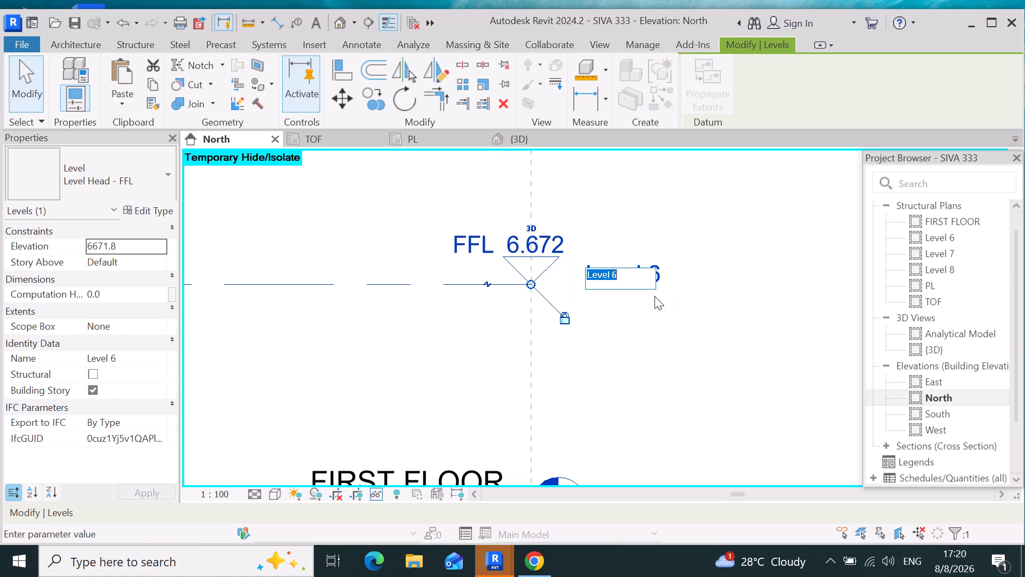
pyautogui.press('BackSpace')
pyautogui.press('BackSpace')
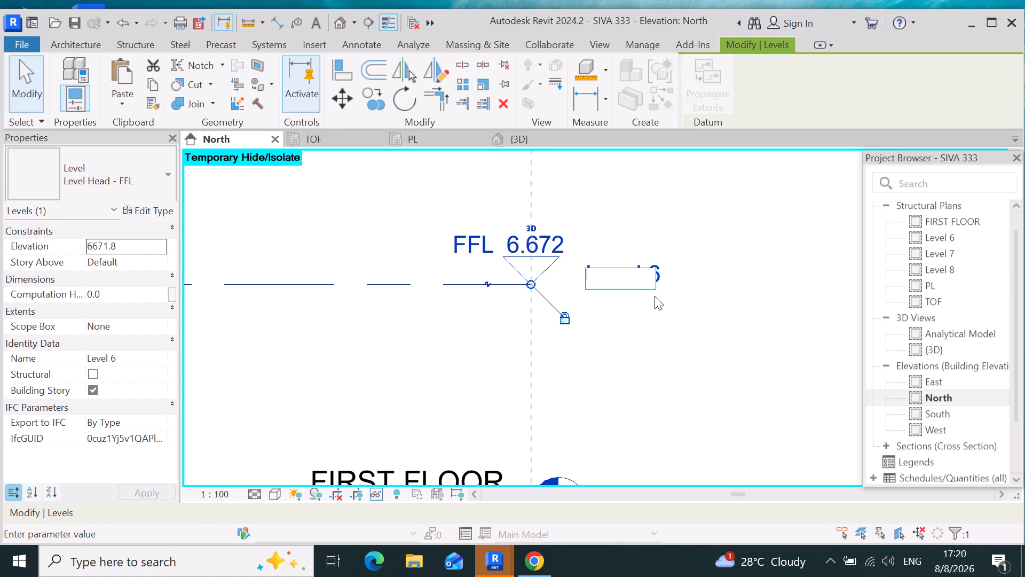
pyautogui.write('2')
pyautogui.press('space')
pyautogui.write('ND')
pyautogui.press('space')
pyautogui.write('FLOOR')
pyautogui.press('Return')
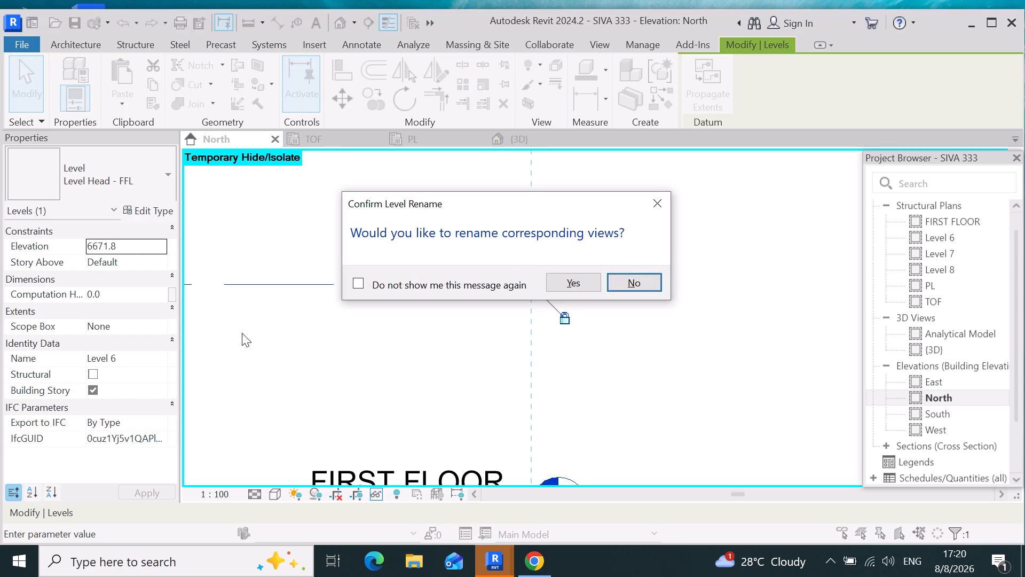
pyautogui.click(552, 292)
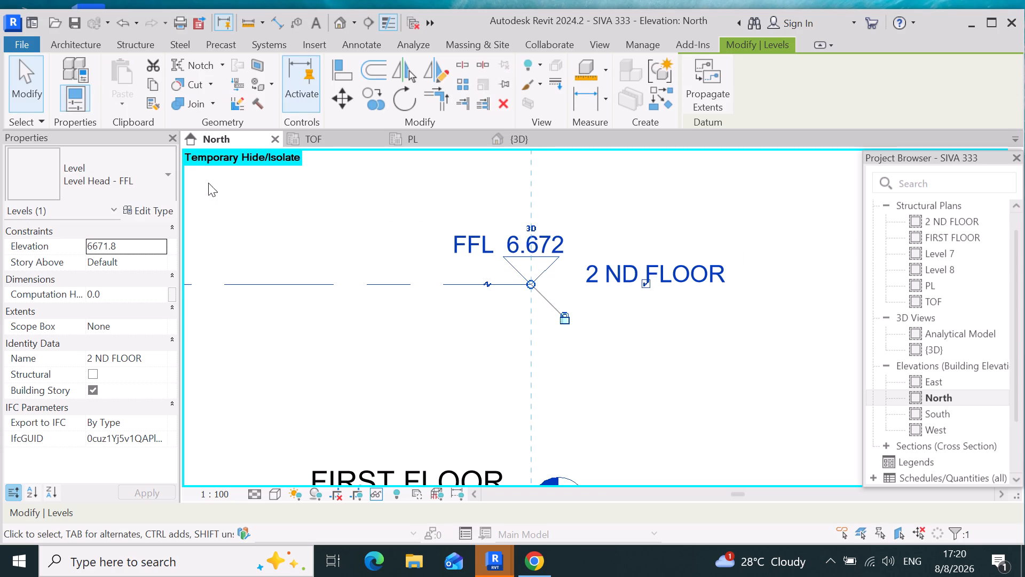
# Change the 2 ND FLOOR level's type to 8mm Head.
pyautogui.click(456, 262)
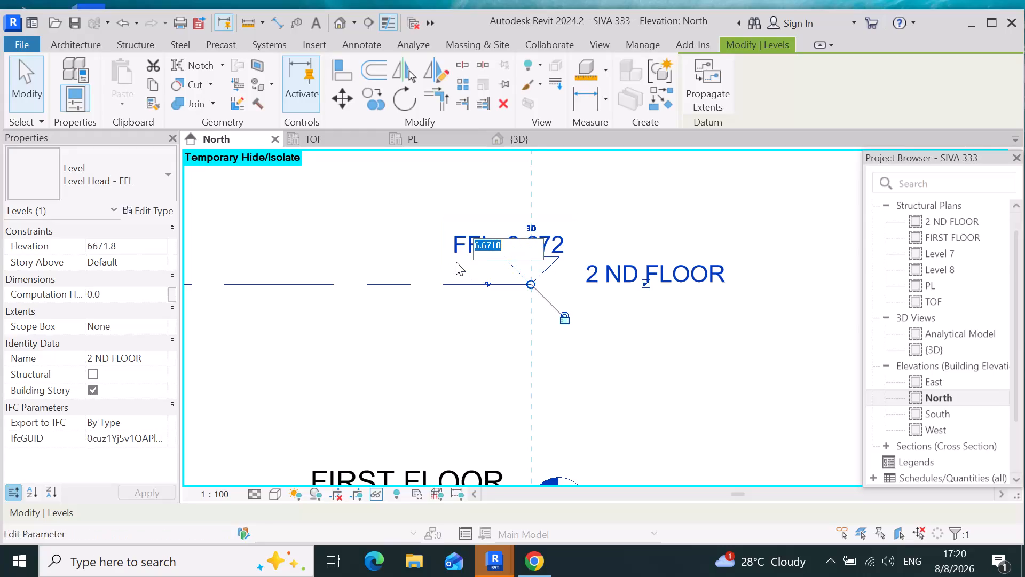
pyautogui.click(173, 171)
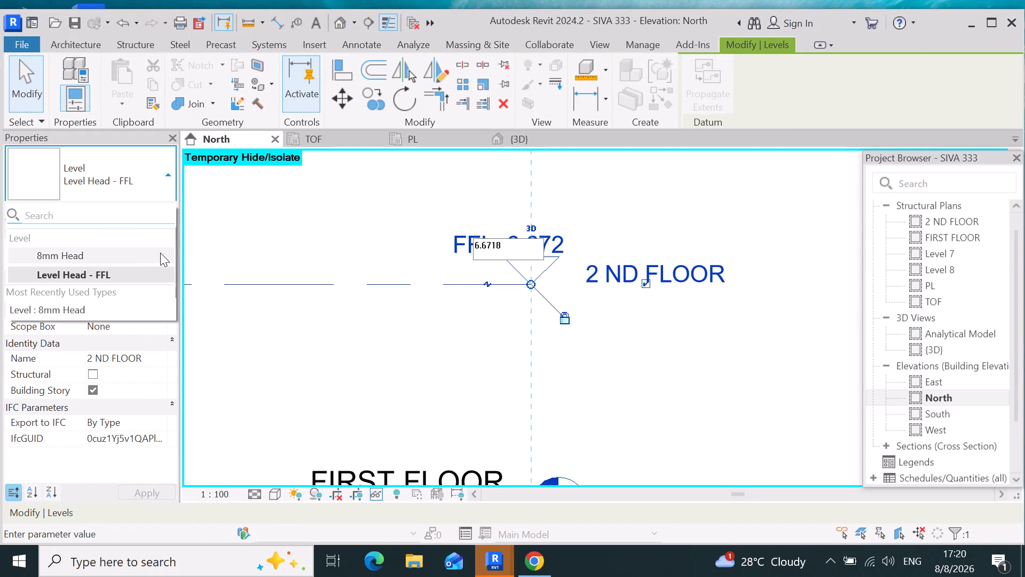
pyautogui.click(144, 249)
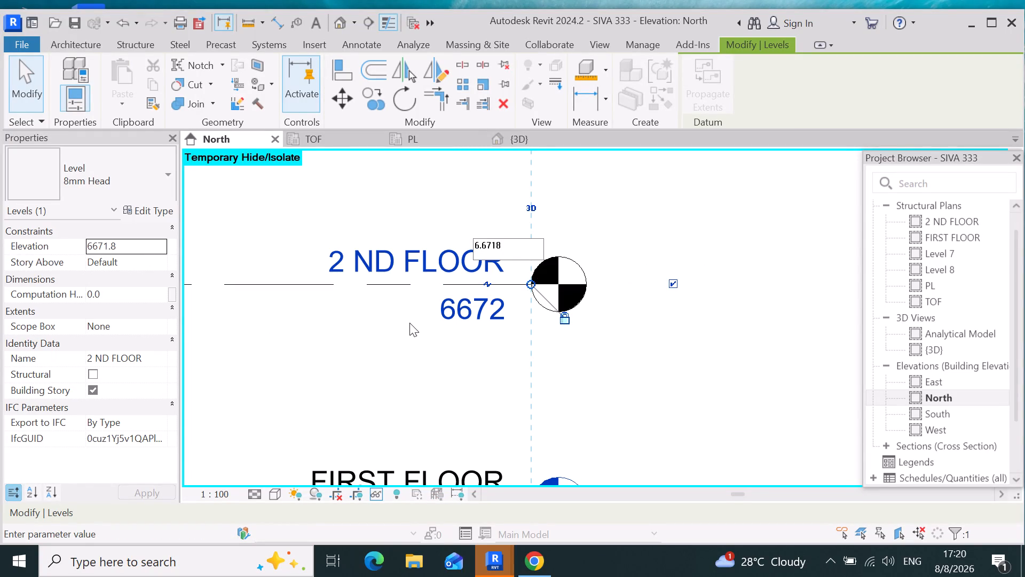
pyautogui.scroll(-4, 409, 323)
pyautogui.click(597, 354)
# Change the type of Level 7, directly above 2 ND FLOOR, to 8mm Head.
pyautogui.scroll(-4, 377, 345)
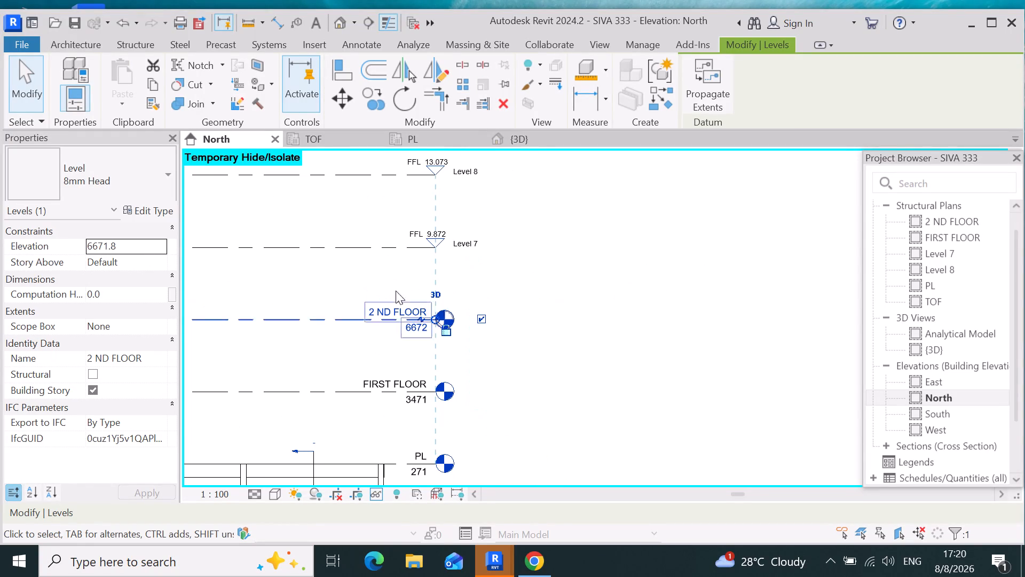
pyautogui.scroll(6, 414, 251)
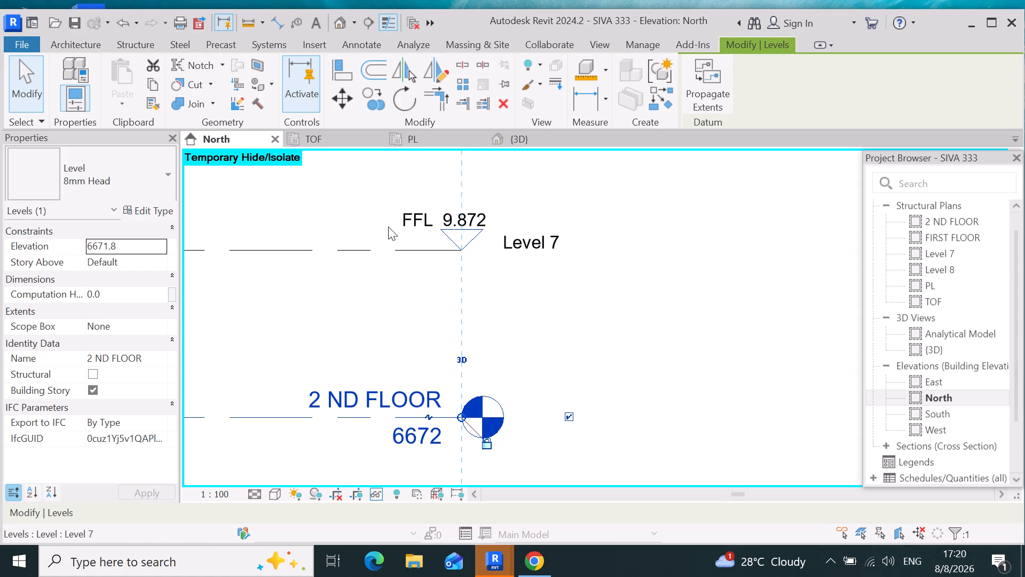
pyautogui.click(403, 229)
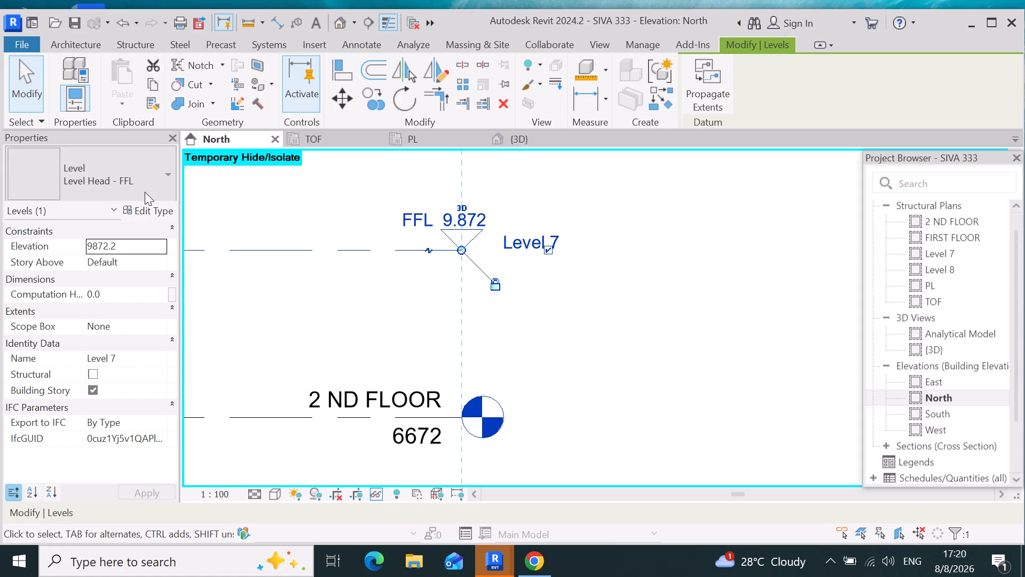
pyautogui.click(167, 174)
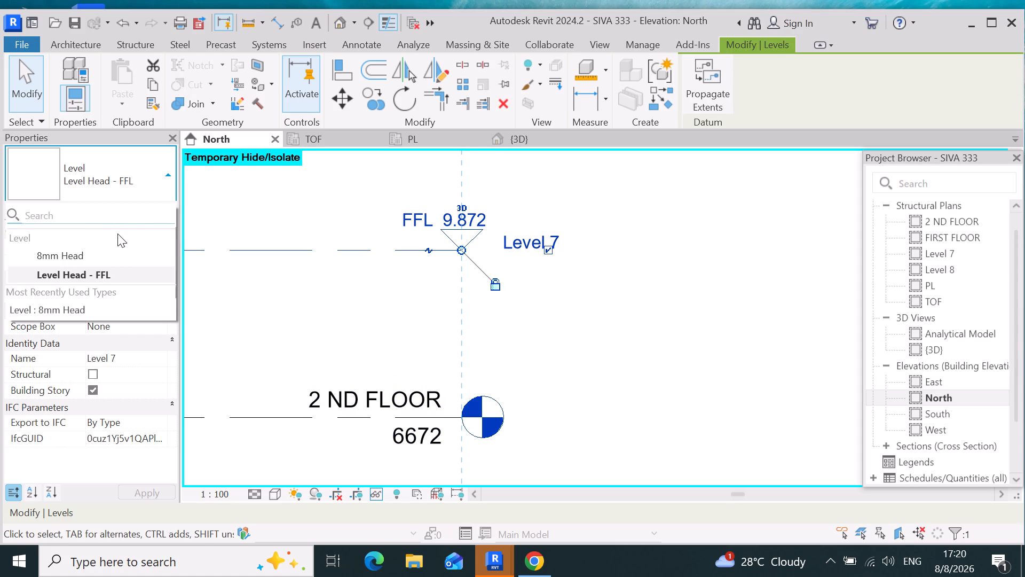
pyautogui.click(119, 251)
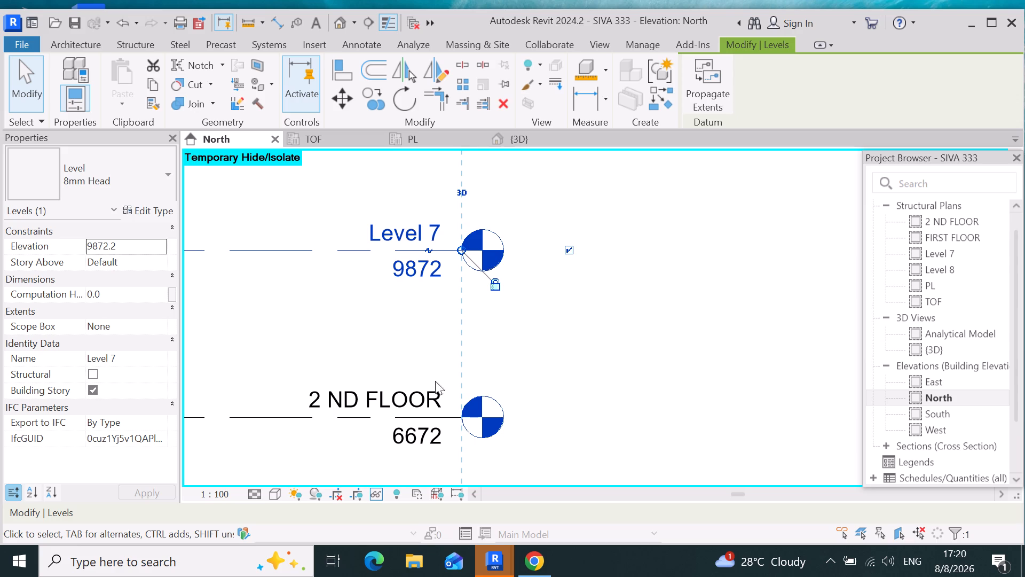
# Rename Level 7, directly above 2 ND FLOOR, as 3 RD FLOOR and rename its corresponding views too.
pyautogui.scroll(-3, 464, 380)
pyautogui.scroll(3, 436, 294)
pyautogui.click(445, 279)
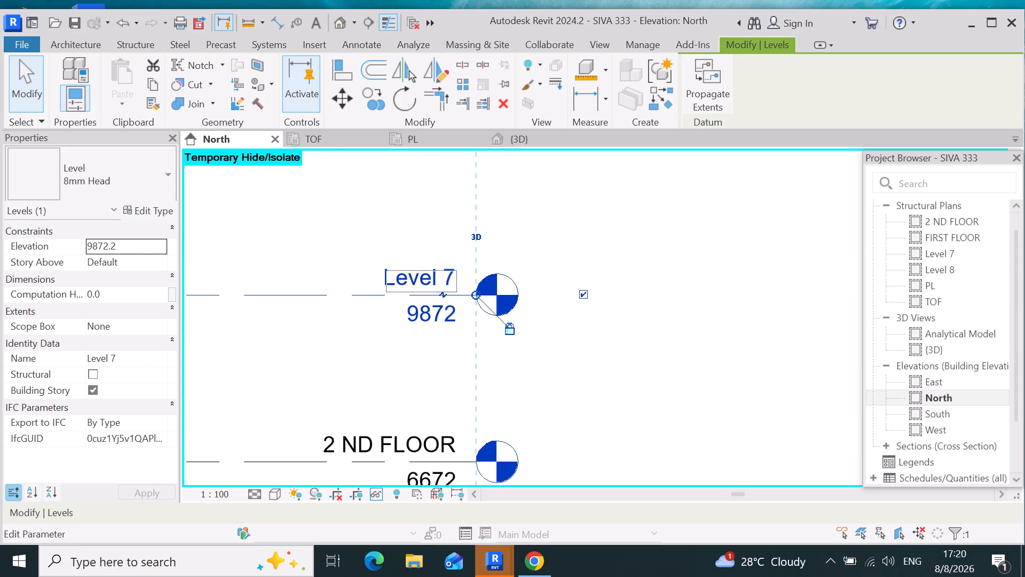
pyautogui.press('BackSpace')
pyautogui.press('BackSpace')
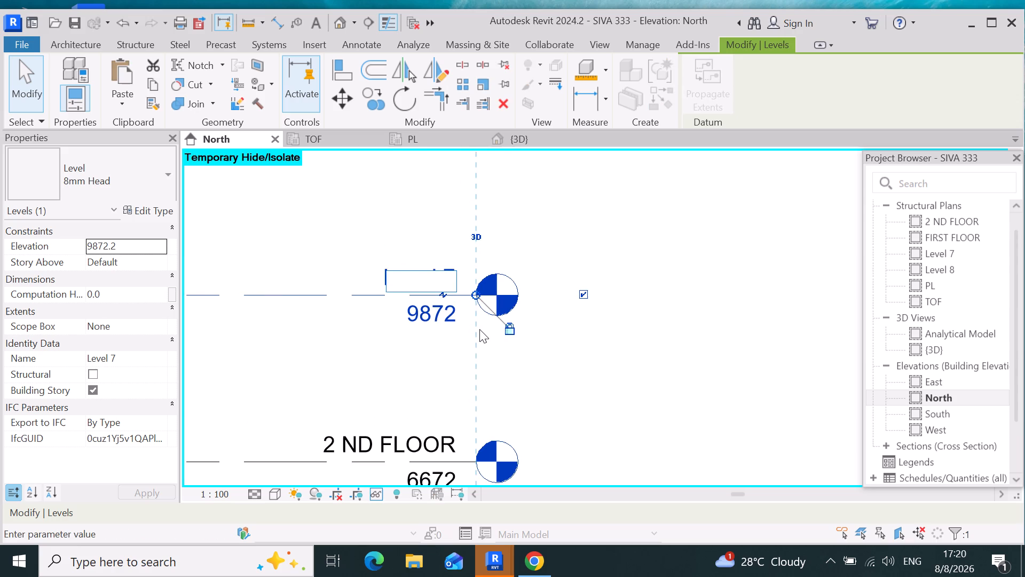
pyautogui.write('3')
pyautogui.press('space')
pyautogui.write('RD')
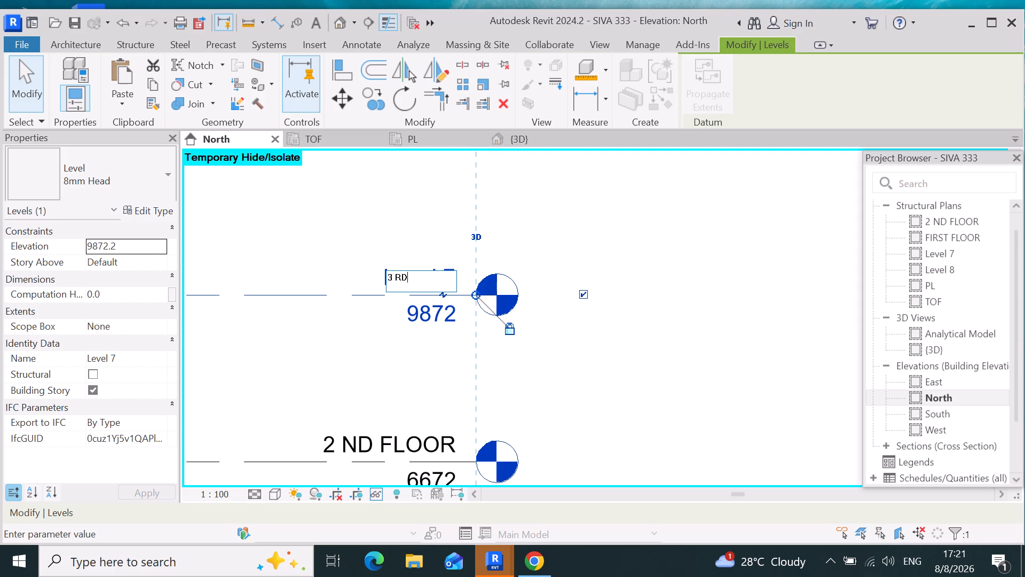
pyautogui.press('space')
pyautogui.write('FLOOR')
pyautogui.press('Return')
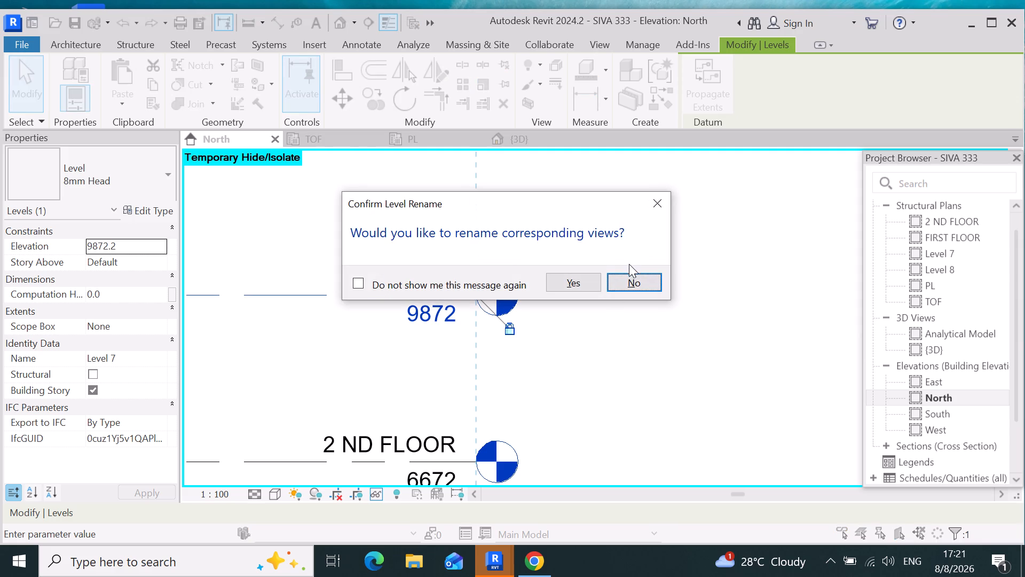
pyautogui.click(555, 279)
# Change the type of Level 8, directly above 3 RD FLOOR, to 8mm Head.
pyautogui.scroll(-6, 602, 346)
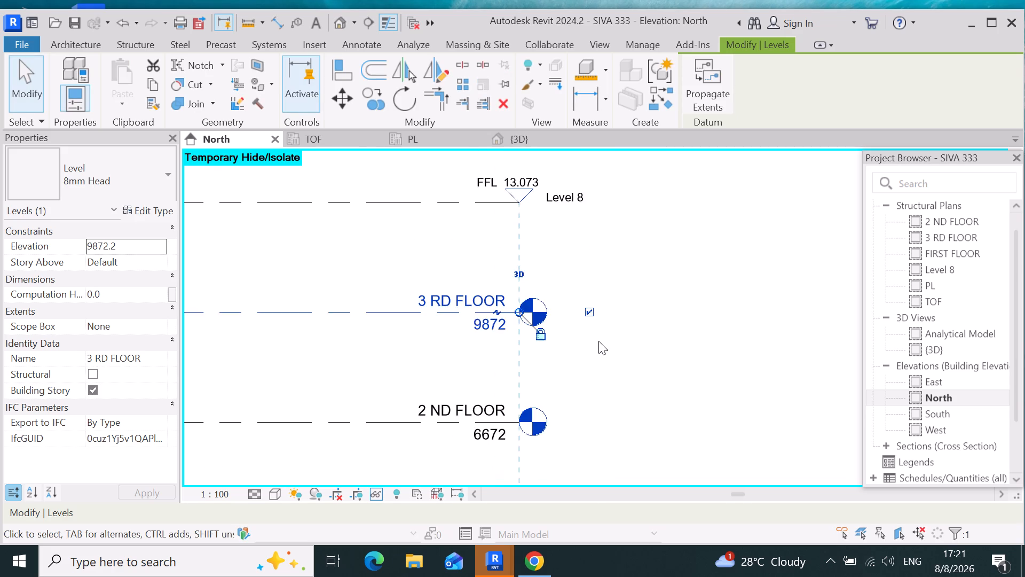
pyautogui.scroll(-1, 598, 341)
pyautogui.scroll(7, 550, 260)
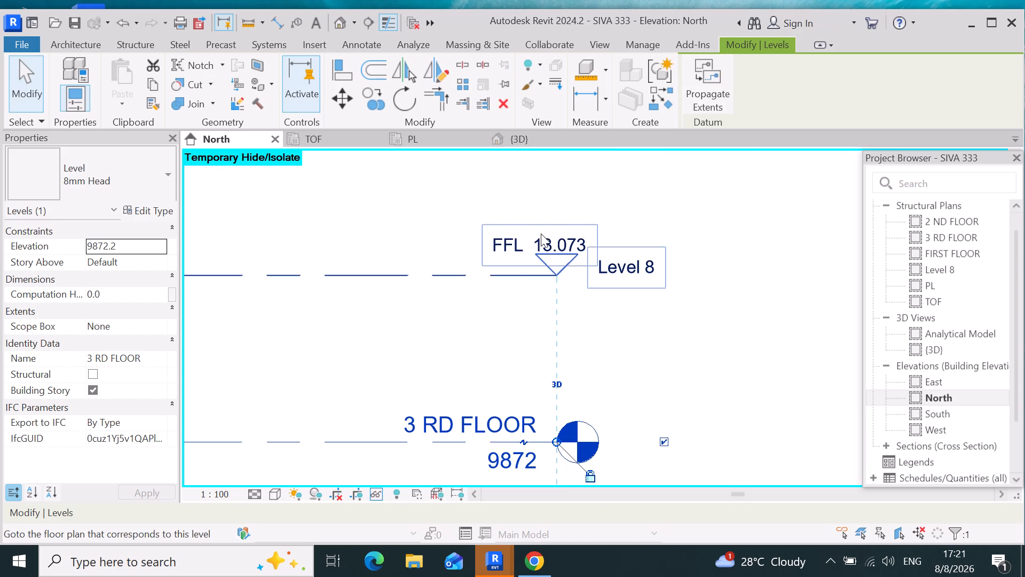
pyautogui.click(543, 235)
pyautogui.click(167, 171)
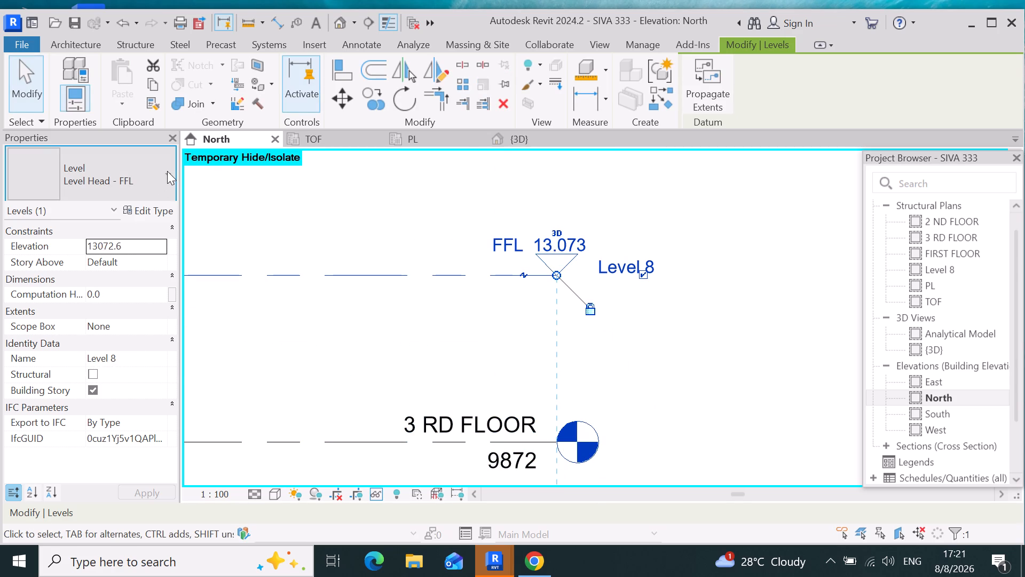
pyautogui.click(127, 256)
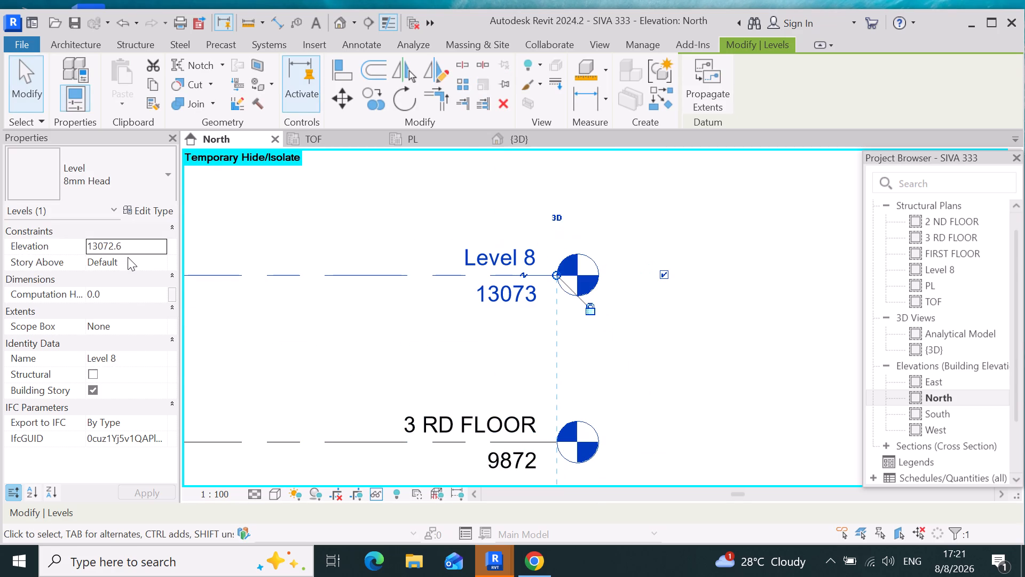
# Rename Level 8, the topmost level, as ROOF and rename its corresponding views too.
pyautogui.click(538, 262)
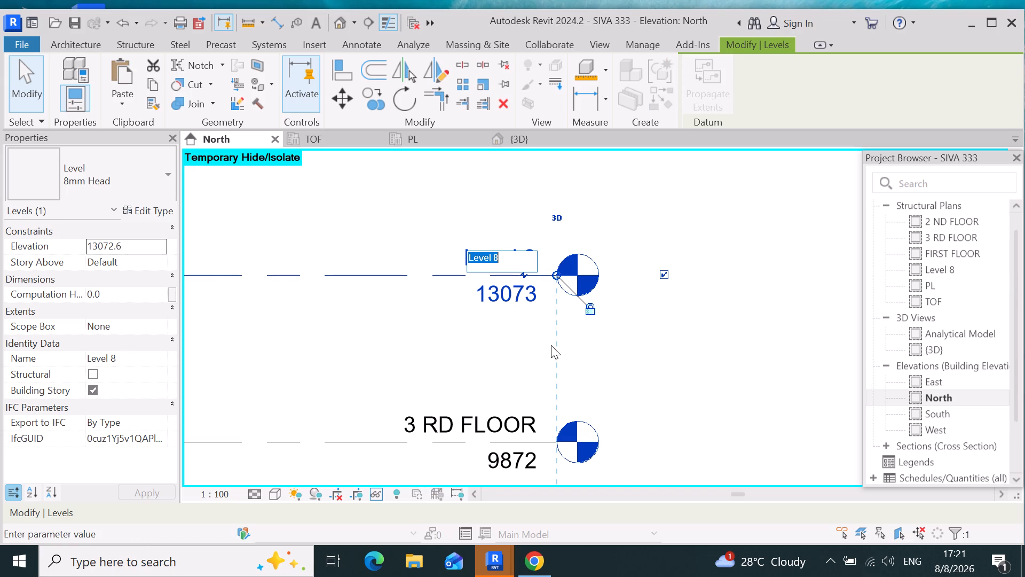
pyautogui.press('BackSpace')
pyautogui.press('BackSpace')
pyautogui.press('BackSpace')
pyautogui.press('BackSpace')
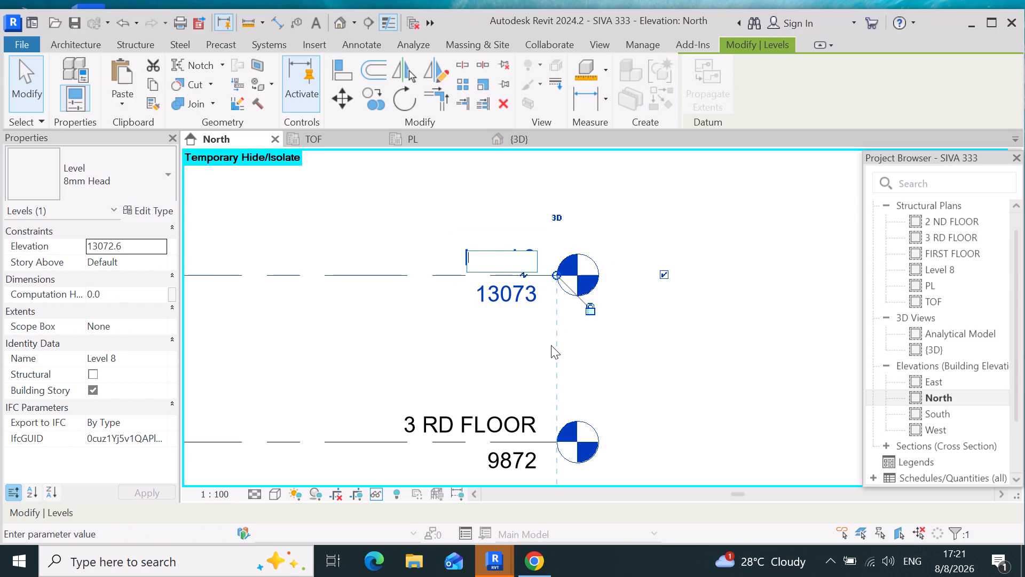
pyautogui.write('ROOF')
pyautogui.press('Return')
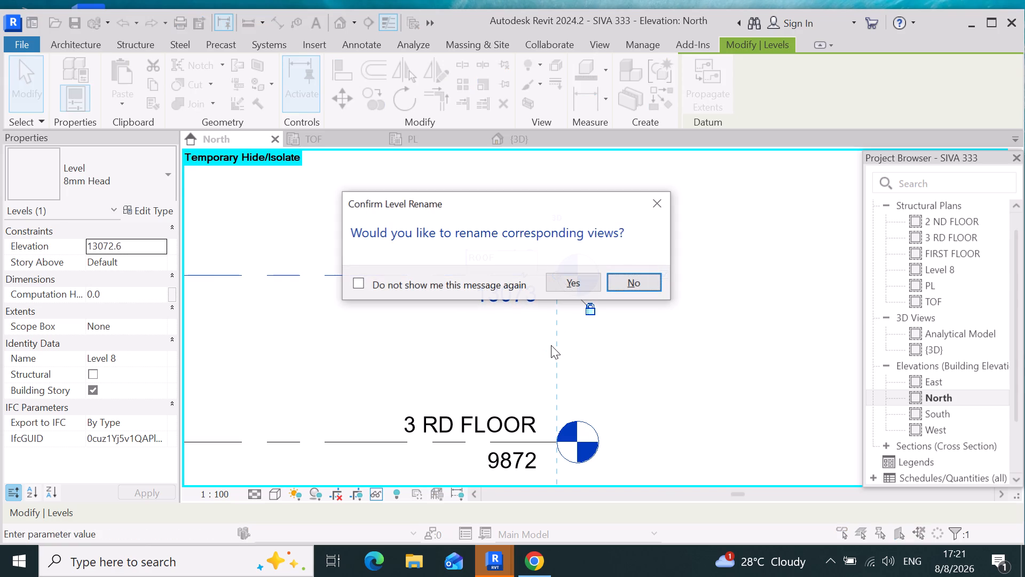
pyautogui.click(565, 281)
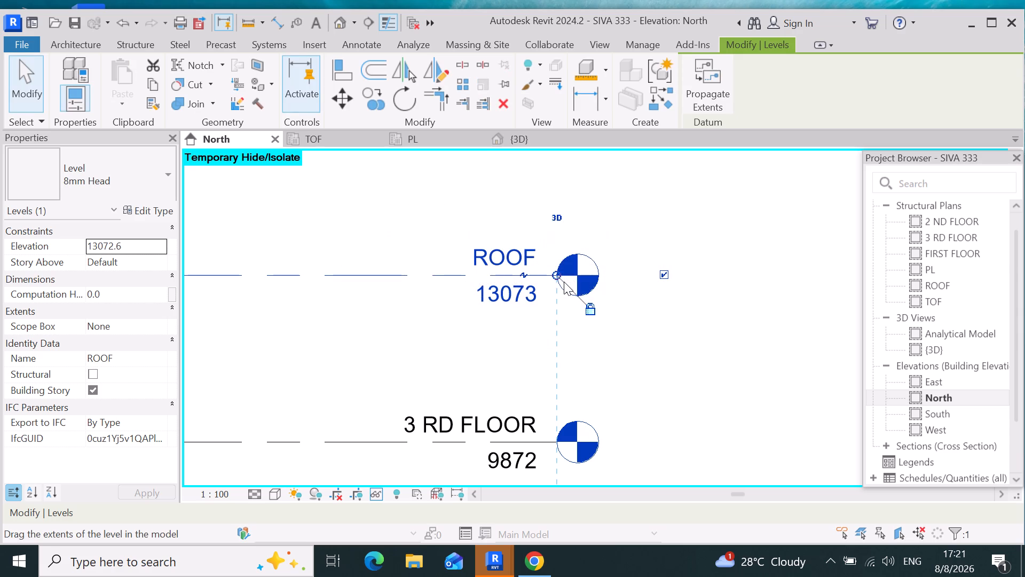
# Examine the stacked storey levels and the foundation frame between TOF and PL in the North elevation.
pyautogui.scroll(-5, 699, 345)
pyautogui.scroll(-6, 523, 279)
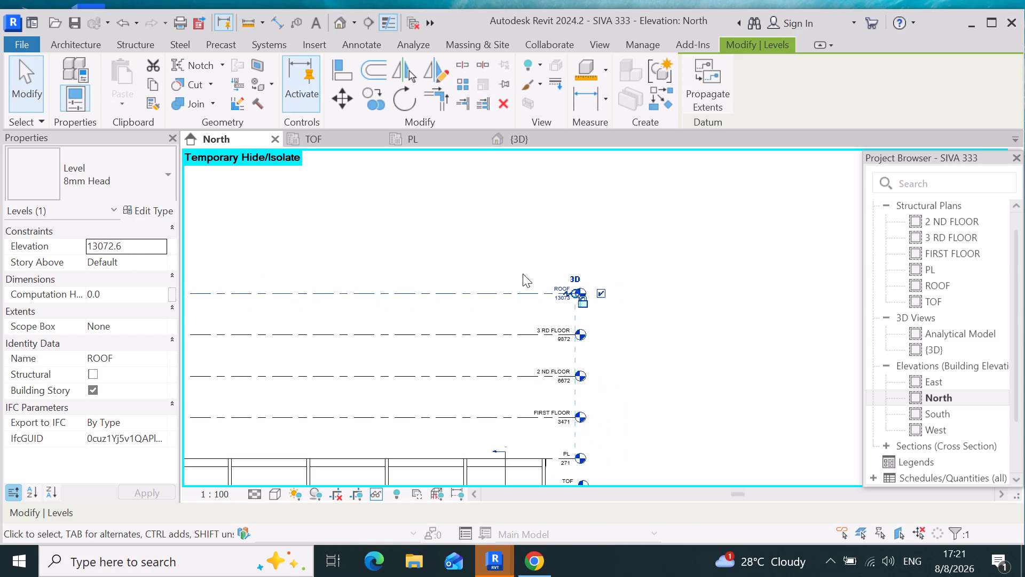
pyautogui.scroll(-2, 523, 274)
pyautogui.scroll(3, 478, 432)
pyautogui.scroll(3, 469, 371)
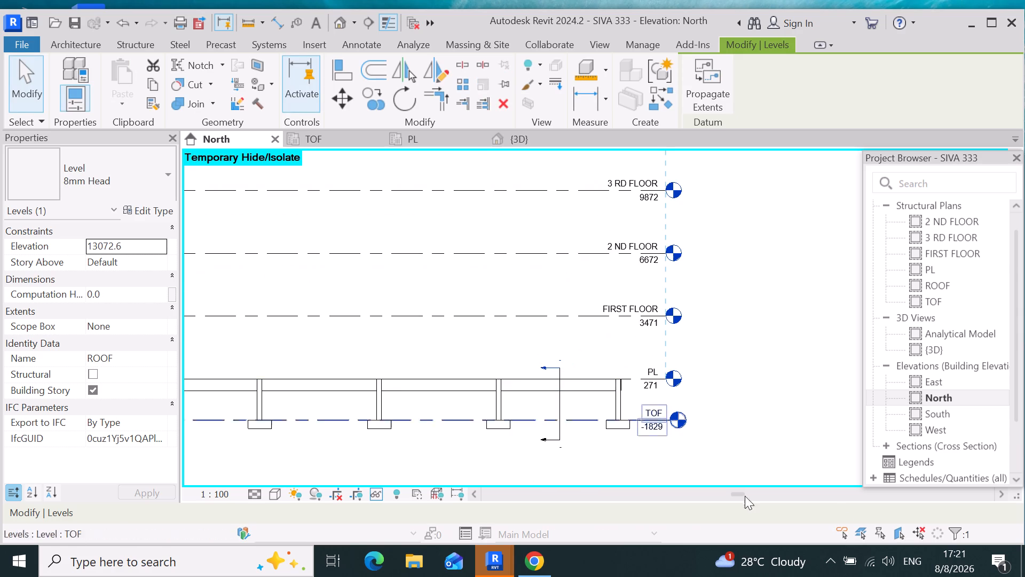
pyautogui.scroll(-4, 778, 333)
pyautogui.scroll(6, 697, 360)
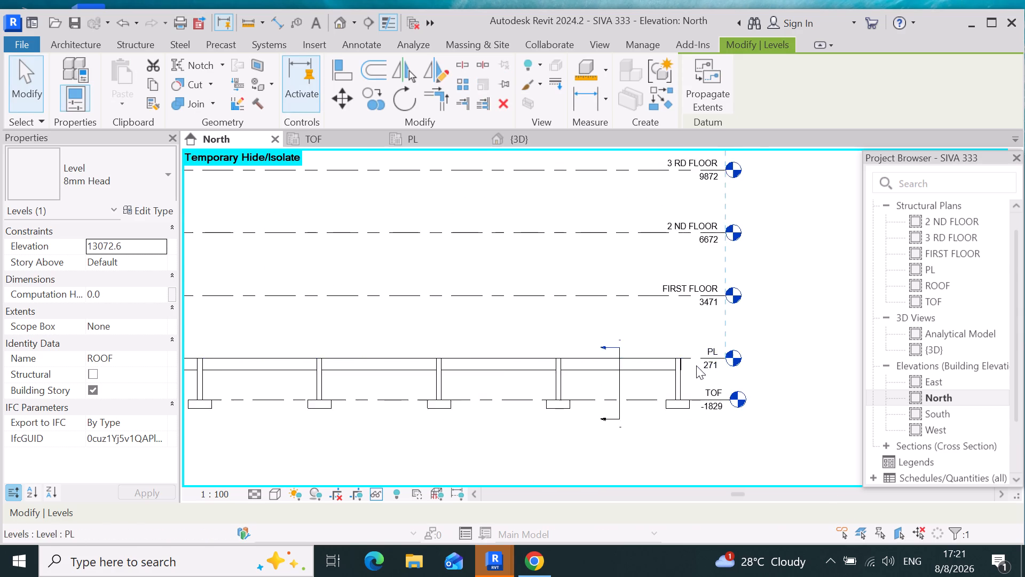
pyautogui.scroll(1, 696, 365)
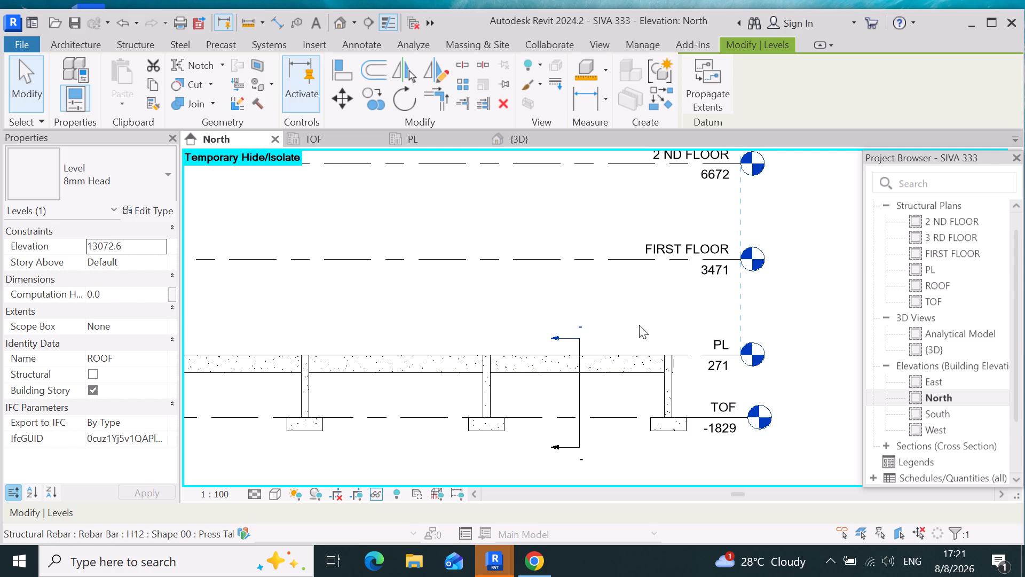
pyautogui.scroll(-3, 650, 317)
pyautogui.scroll(-4, 692, 301)
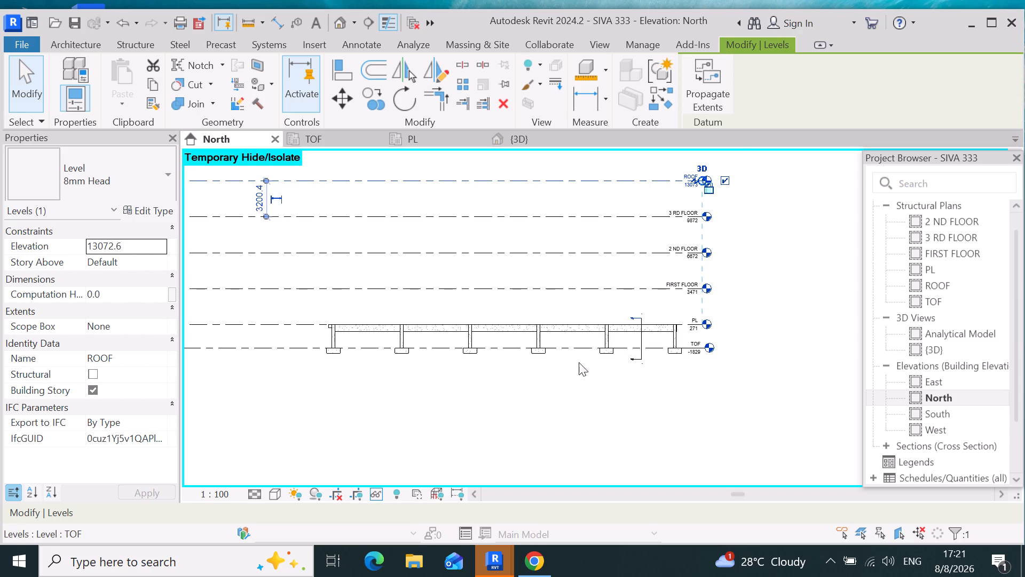
pyautogui.scroll(4, 550, 346)
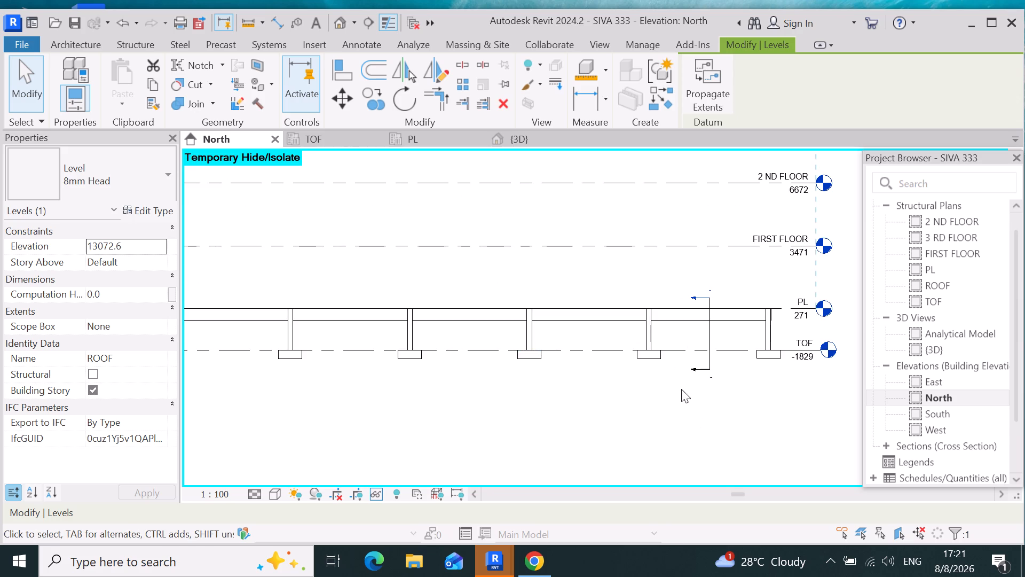
pyautogui.scroll(-2, 676, 379)
pyautogui.scroll(4, 764, 371)
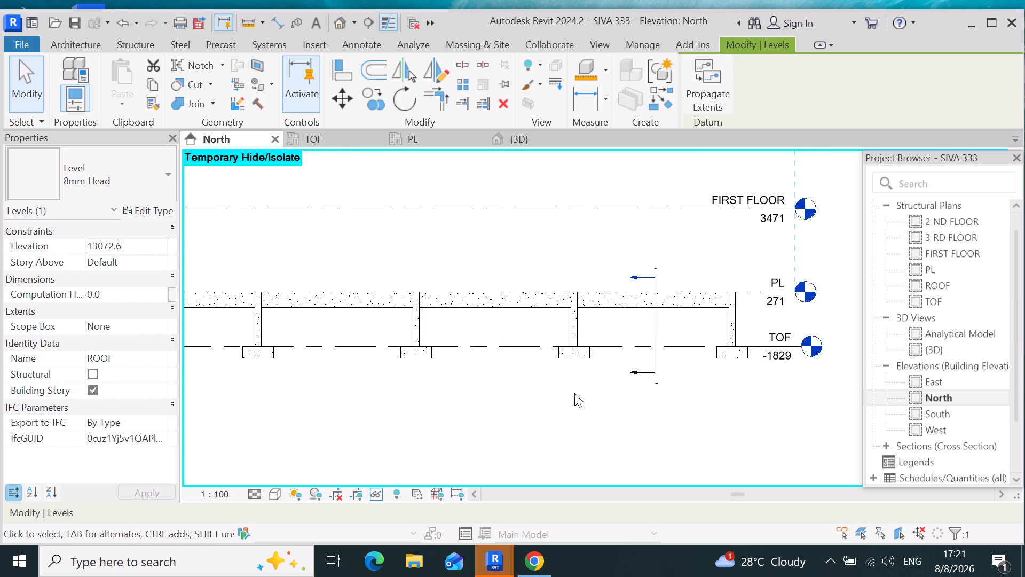
pyautogui.scroll(-4, 605, 396)
pyautogui.scroll(3, 726, 427)
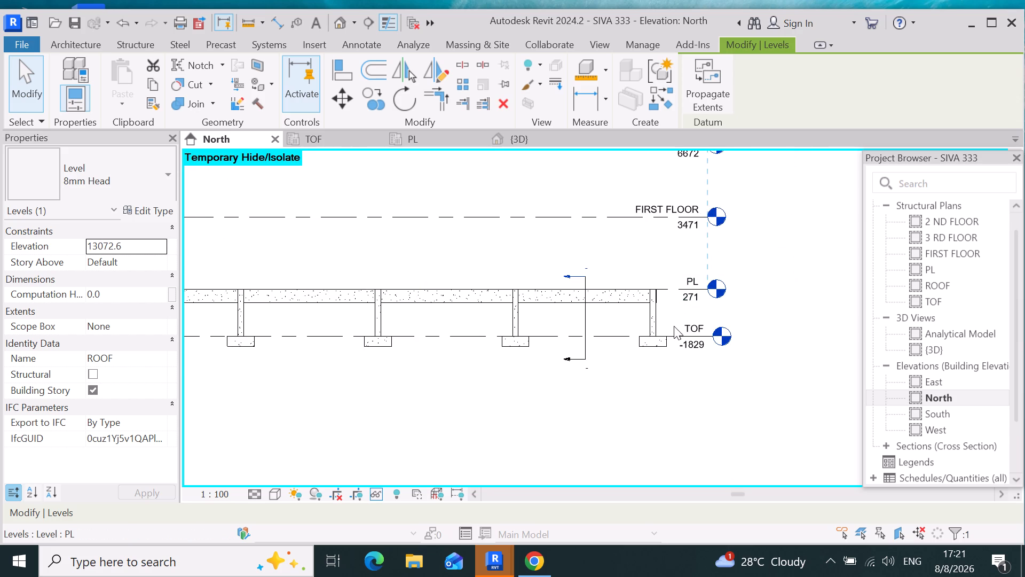
# Select all the columns and footings along the TOF level, across the full length of the foundation frame in the North elevation.
pyautogui.moveTo(674, 325); pyautogui.dragTo(456, 307)
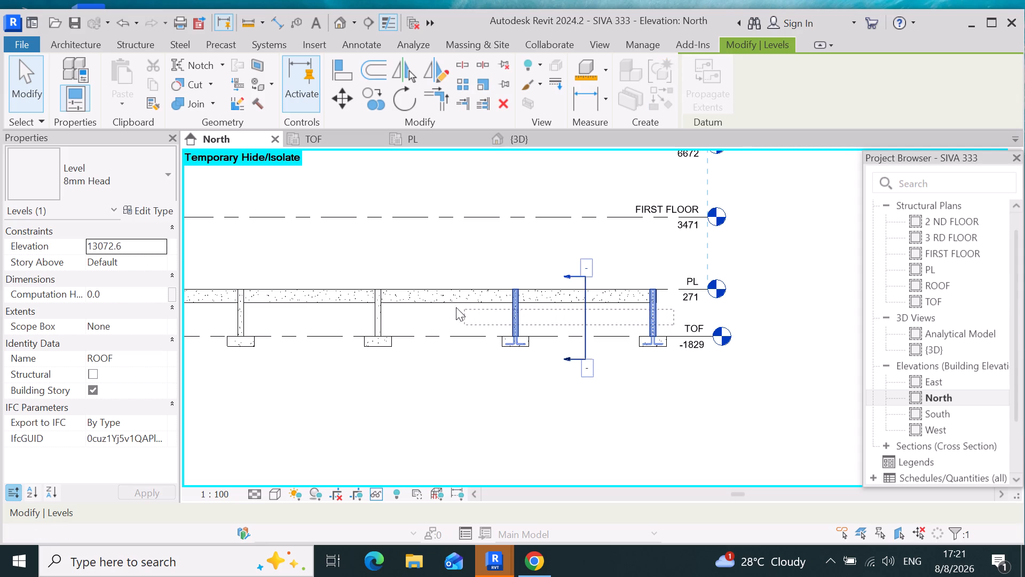
pyautogui.moveTo(456, 307); pyautogui.dragTo(231, 306)
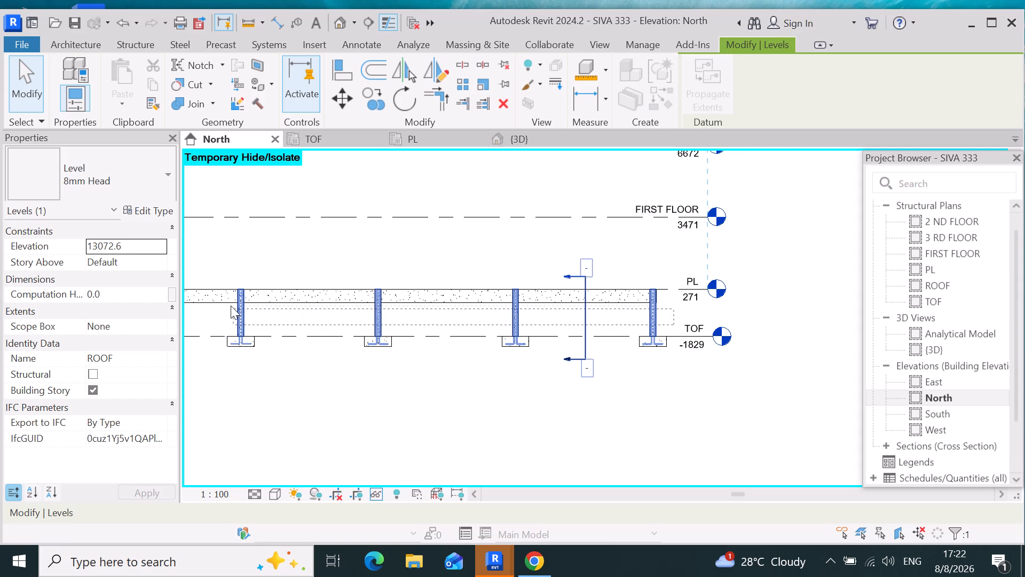
pyautogui.moveTo(231, 306); pyautogui.dragTo(551, 382)
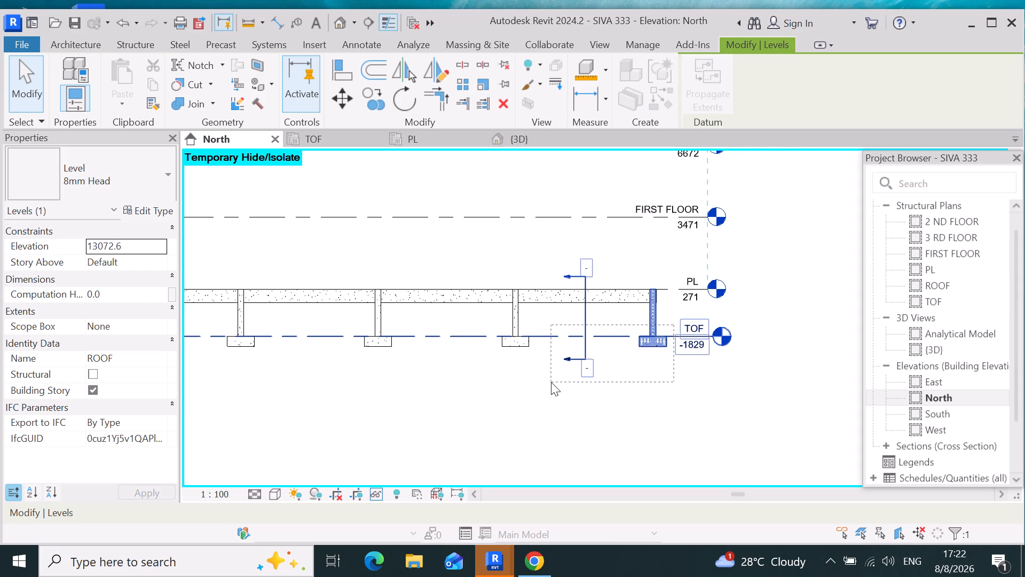
pyautogui.moveTo(551, 382); pyautogui.dragTo(567, 402)
pyautogui.moveTo(567, 402); pyautogui.dragTo(517, 402)
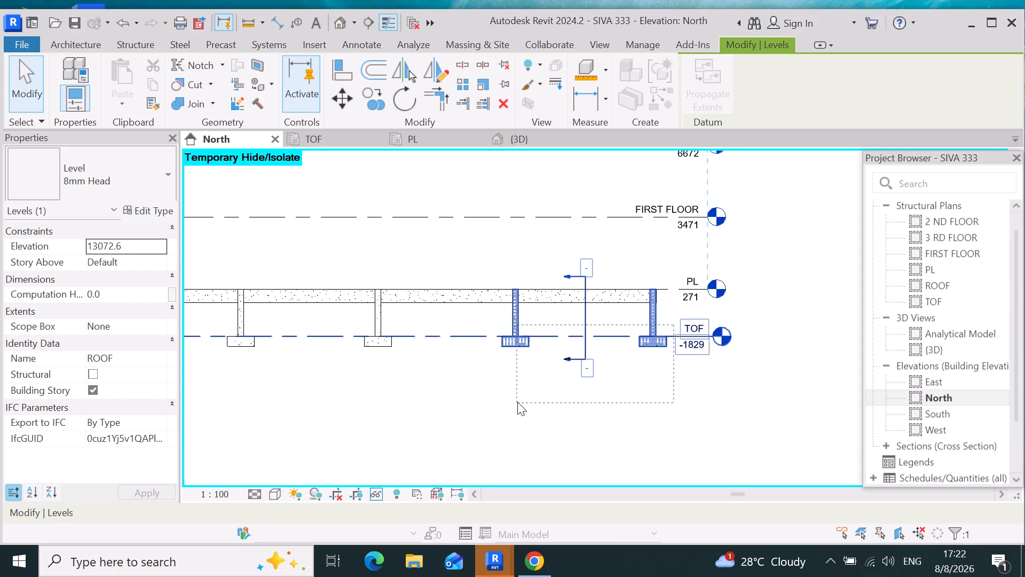
pyautogui.moveTo(517, 402); pyautogui.dragTo(511, 411)
pyautogui.scroll(-4, 519, 401)
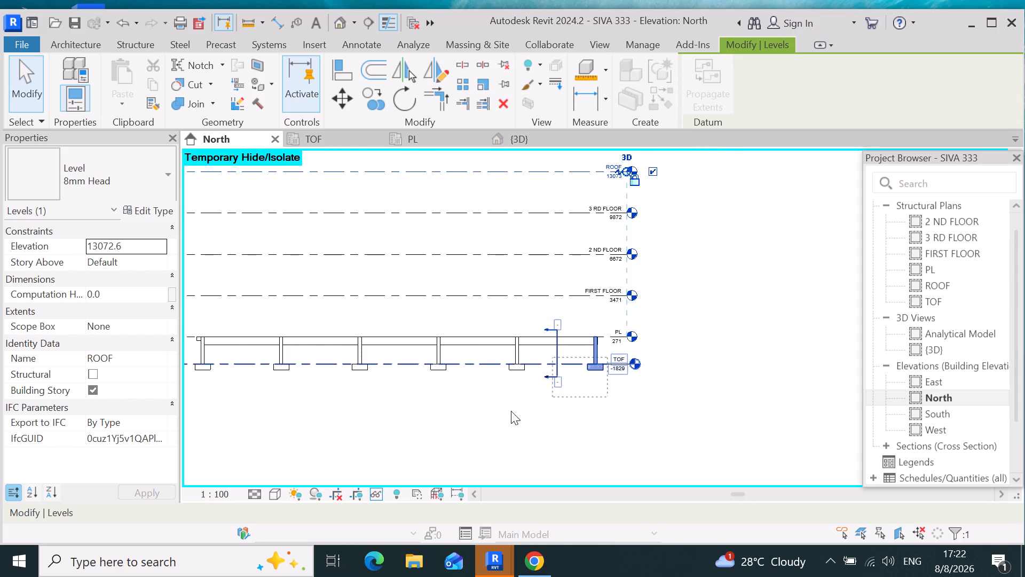
pyautogui.moveTo(511, 411); pyautogui.dragTo(825, 296)
pyautogui.scroll(-4, 826, 296)
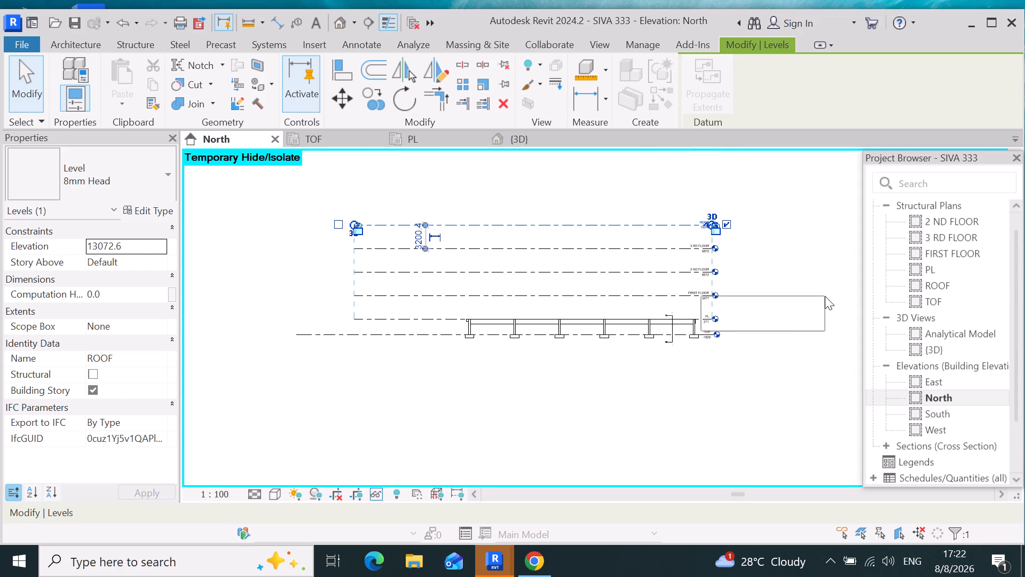
pyautogui.moveTo(825, 296); pyautogui.dragTo(446, 367)
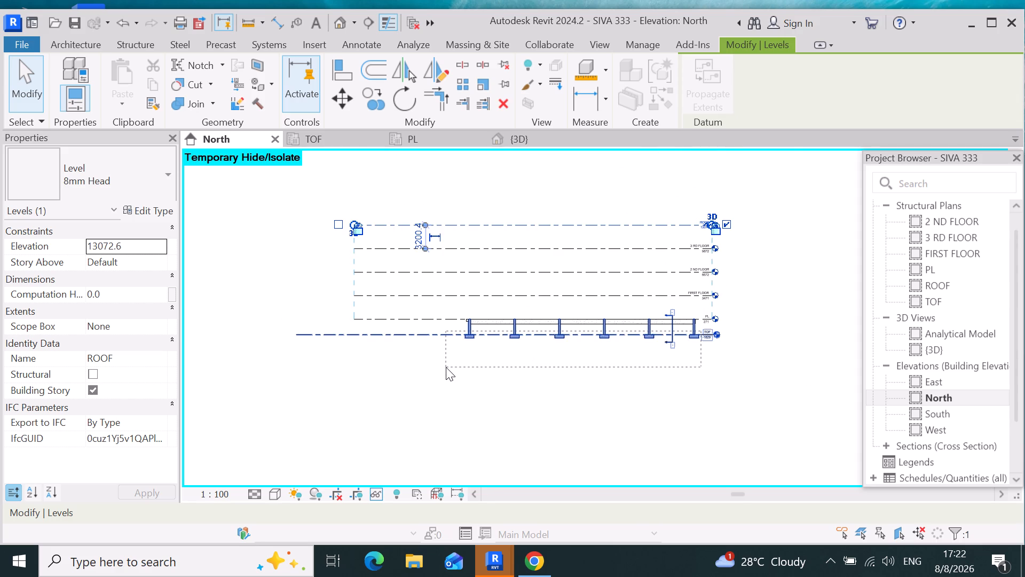
pyautogui.moveTo(446, 367); pyautogui.dragTo(446, 367)
pyautogui.scroll(8, 446, 367)
pyautogui.scroll(-3, 446, 367)
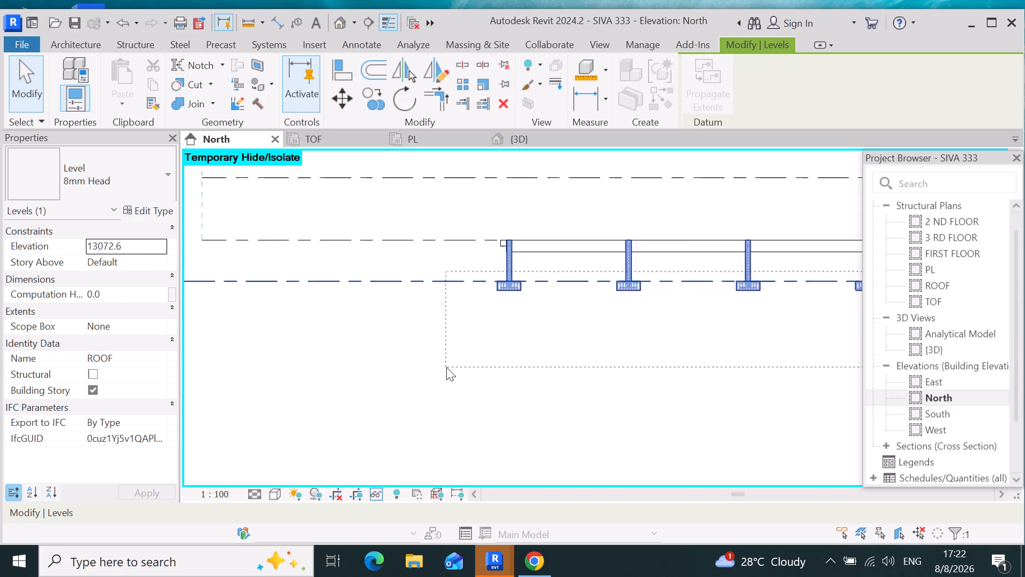
pyautogui.scroll(-2, 446, 367)
pyautogui.moveTo(446, 367); pyautogui.dragTo(305, 427)
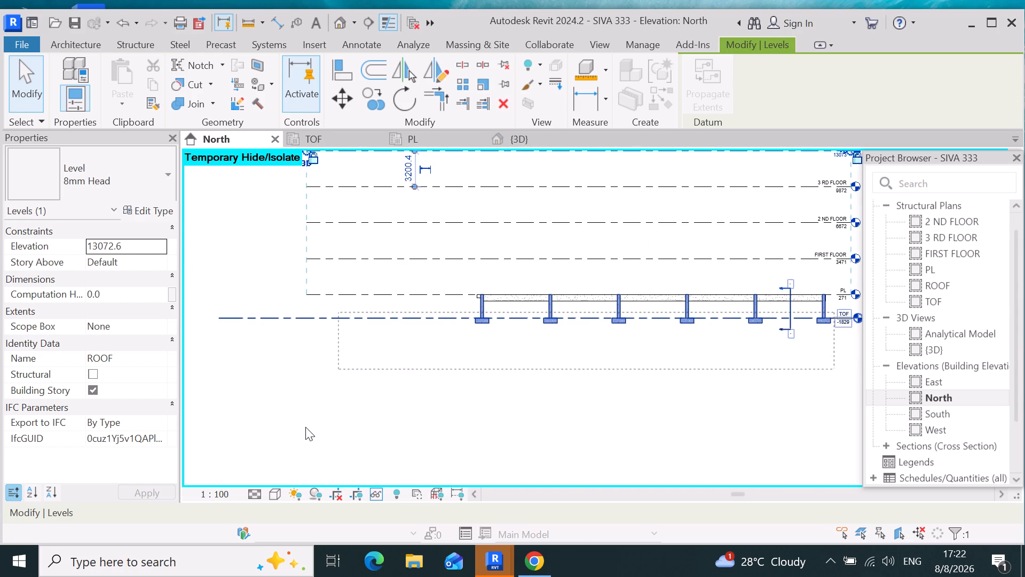
pyautogui.moveTo(305, 427); pyautogui.dragTo(373, 363)
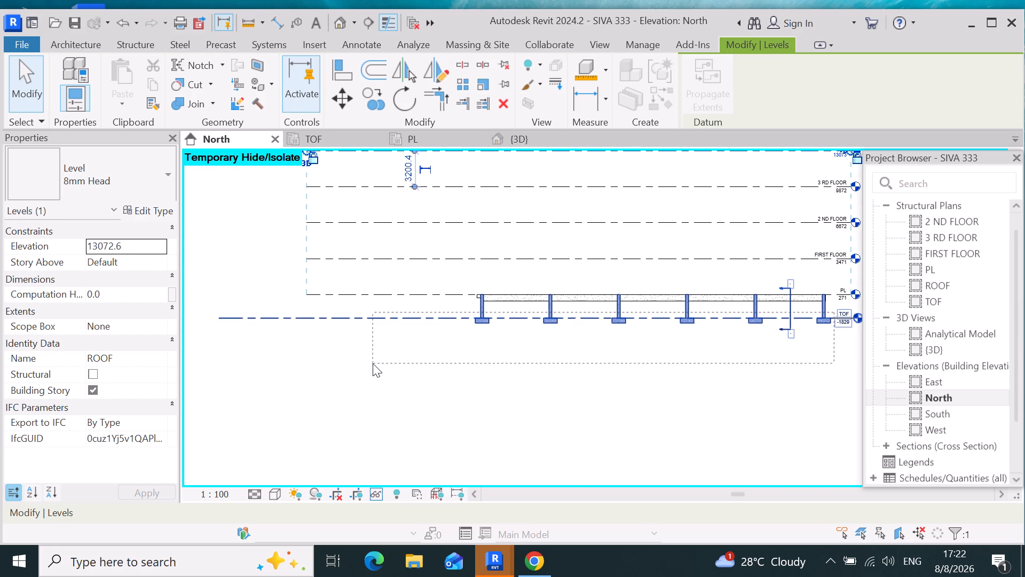
pyautogui.moveTo(373, 363); pyautogui.dragTo(296, 384)
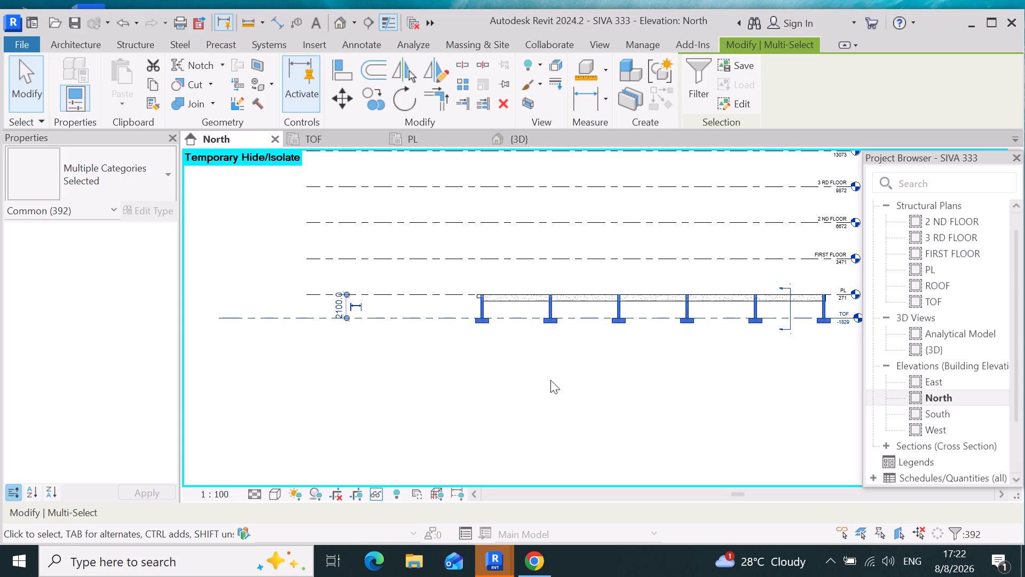
# Filter the selection down to the Structural Columns category only, leaving out levels, foundations, rebar and views.
pyautogui.scroll(3, 537, 365)
pyautogui.scroll(4, 407, 393)
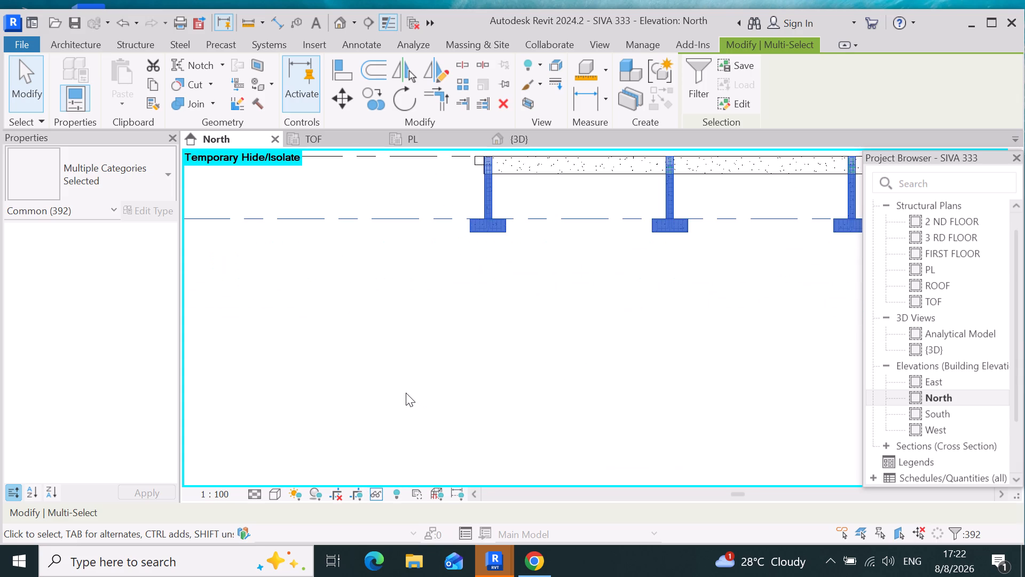
pyautogui.scroll(-9, 406, 393)
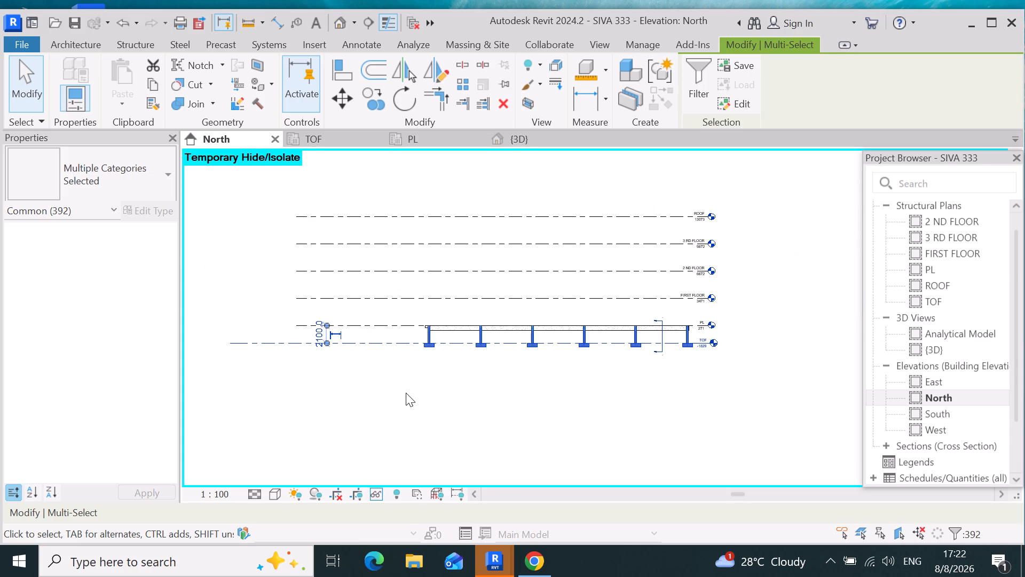
pyautogui.scroll(4, 433, 353)
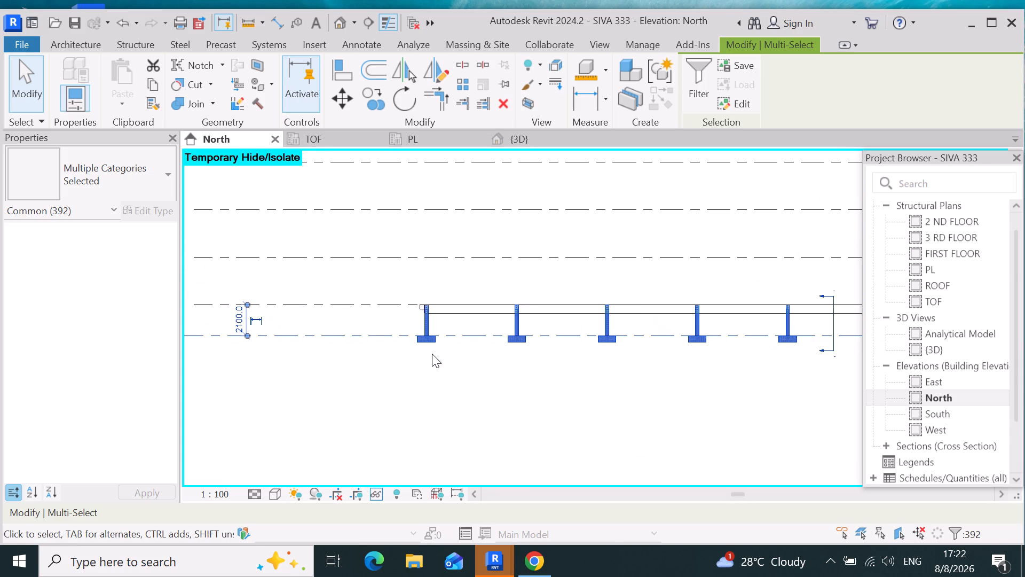
pyautogui.scroll(3, 438, 333)
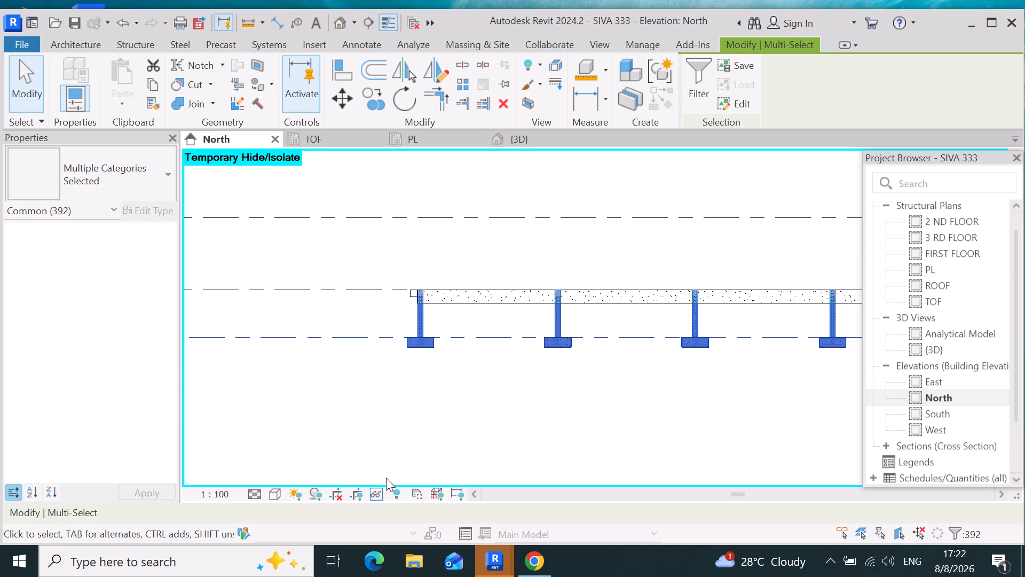
pyautogui.scroll(-4, 250, 406)
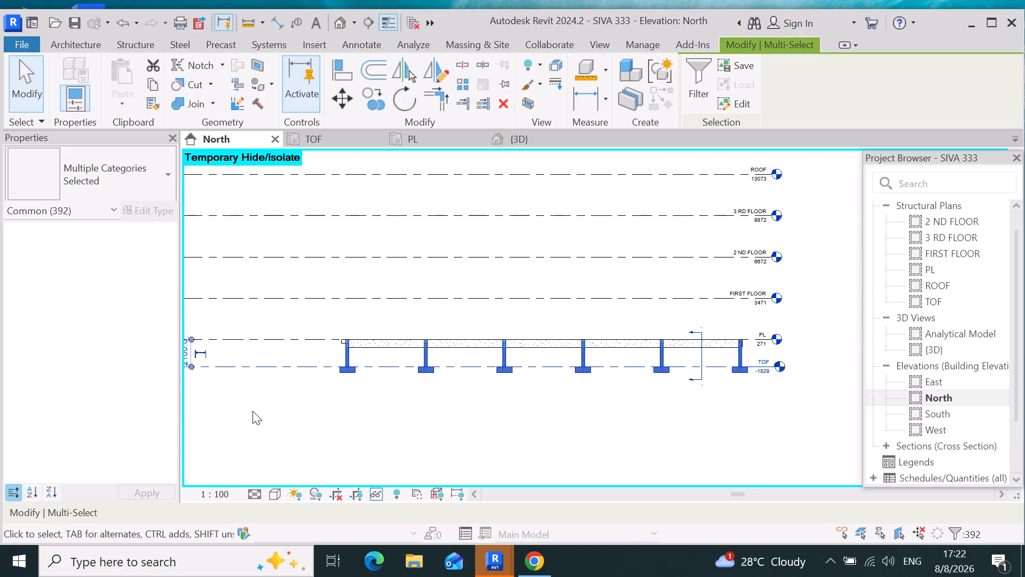
pyautogui.click(695, 83)
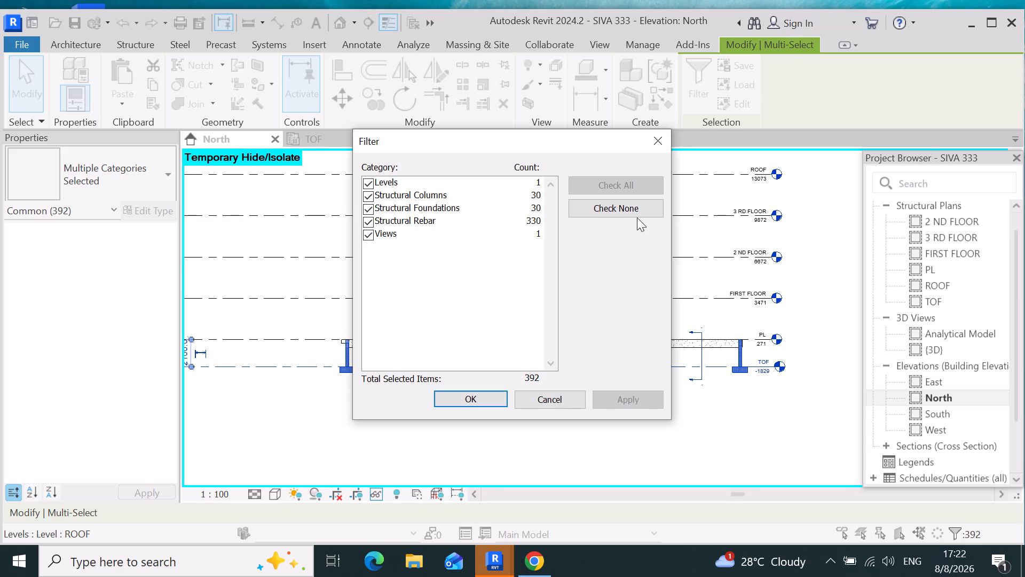
pyautogui.click(636, 209)
pyautogui.click(366, 193)
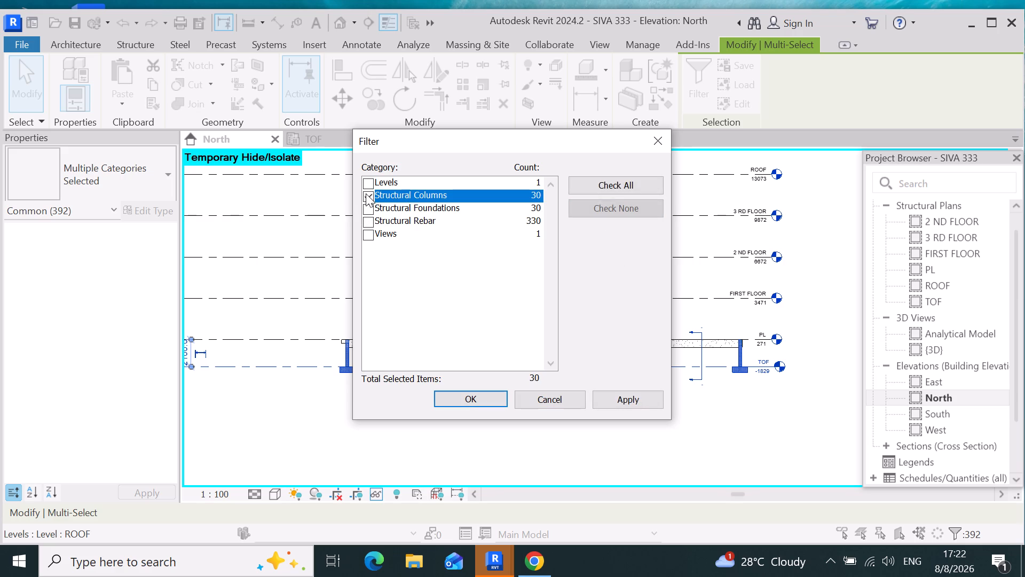
pyautogui.click(492, 399)
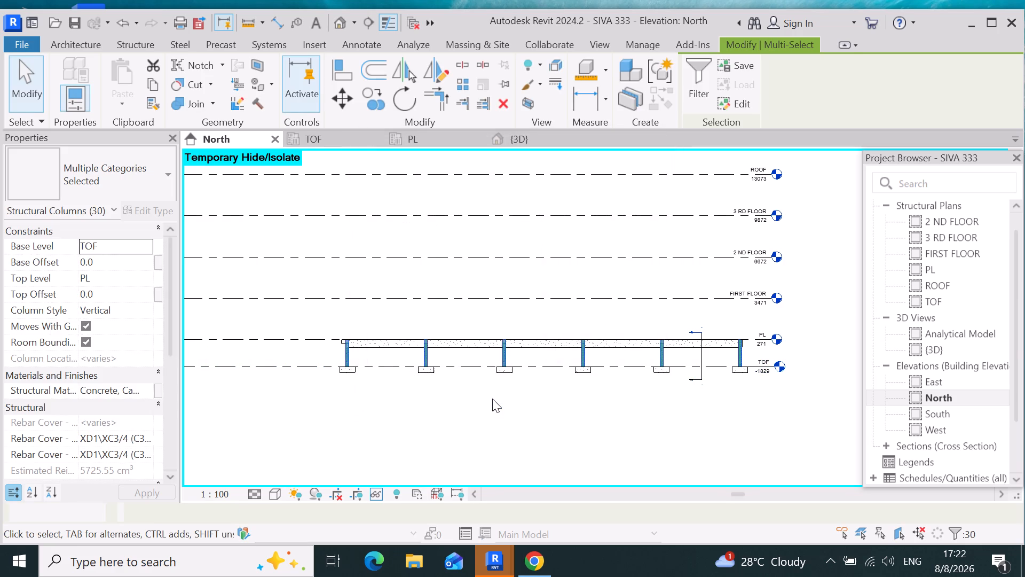
# Copy the selected structural columns between TOF and PL to the clipboard and start pasting them.
pyautogui.scroll(4, 675, 398)
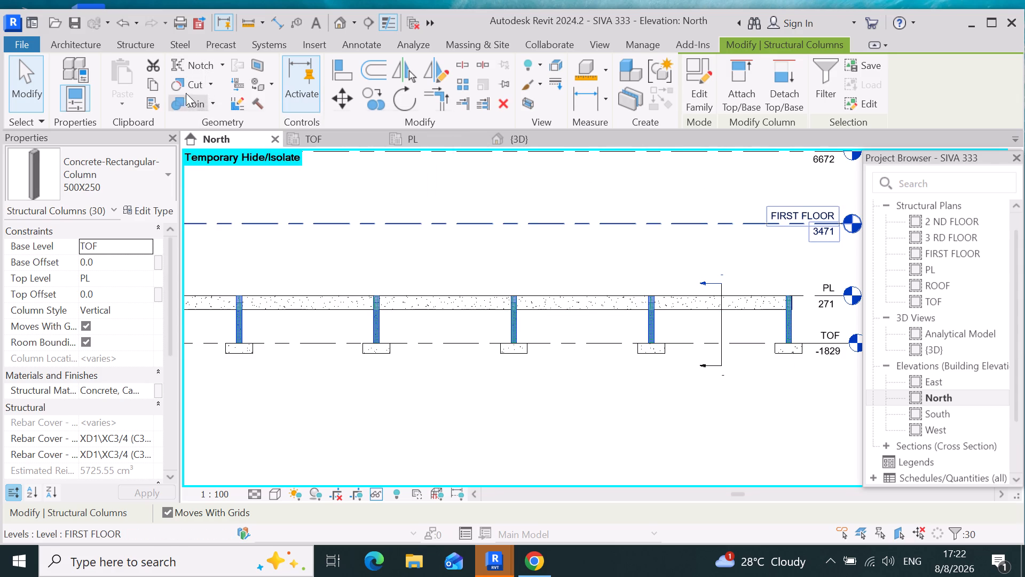
pyautogui.click(154, 87)
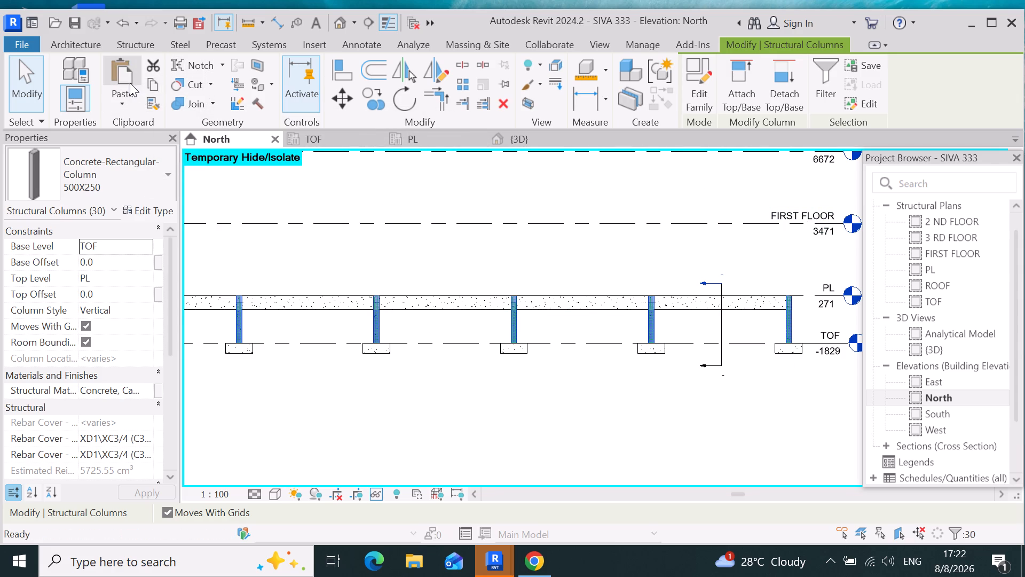
pyautogui.click(129, 80)
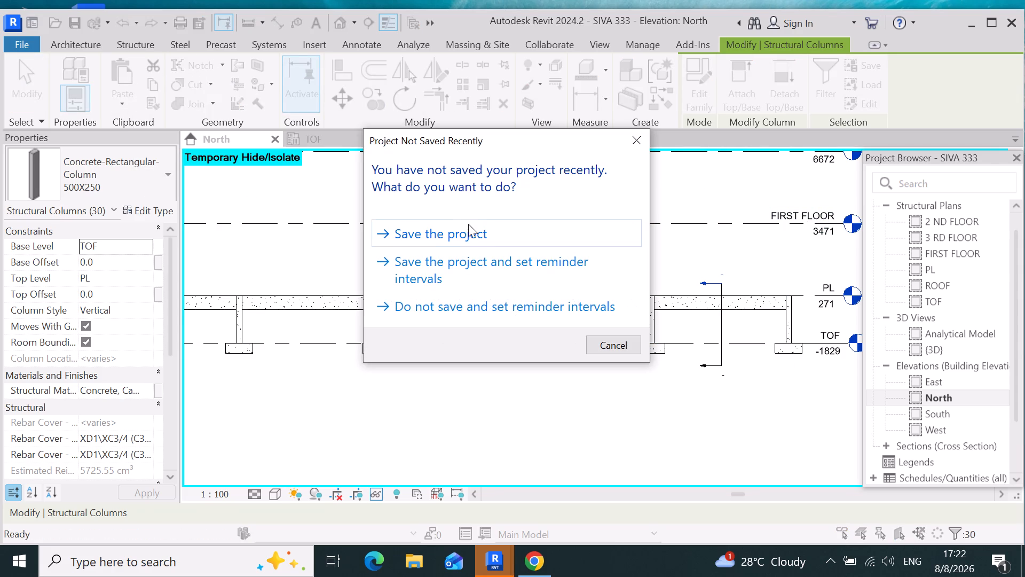
# Save the project.
pyautogui.click(469, 231)
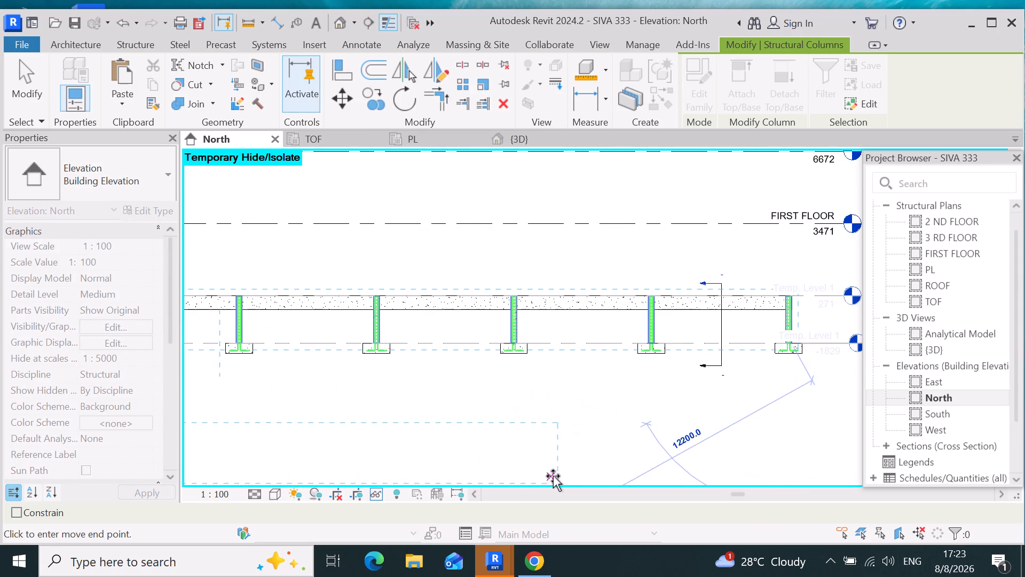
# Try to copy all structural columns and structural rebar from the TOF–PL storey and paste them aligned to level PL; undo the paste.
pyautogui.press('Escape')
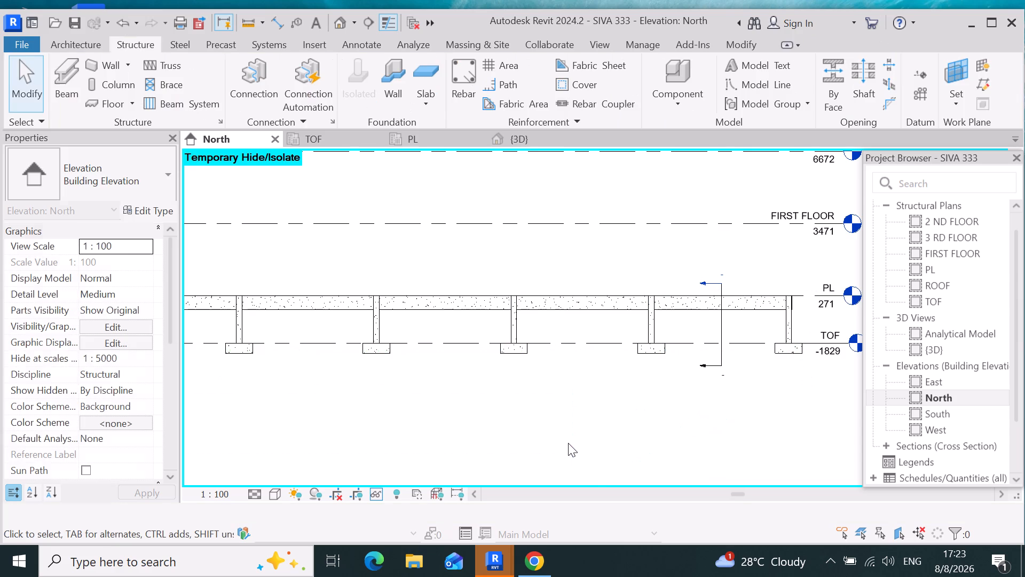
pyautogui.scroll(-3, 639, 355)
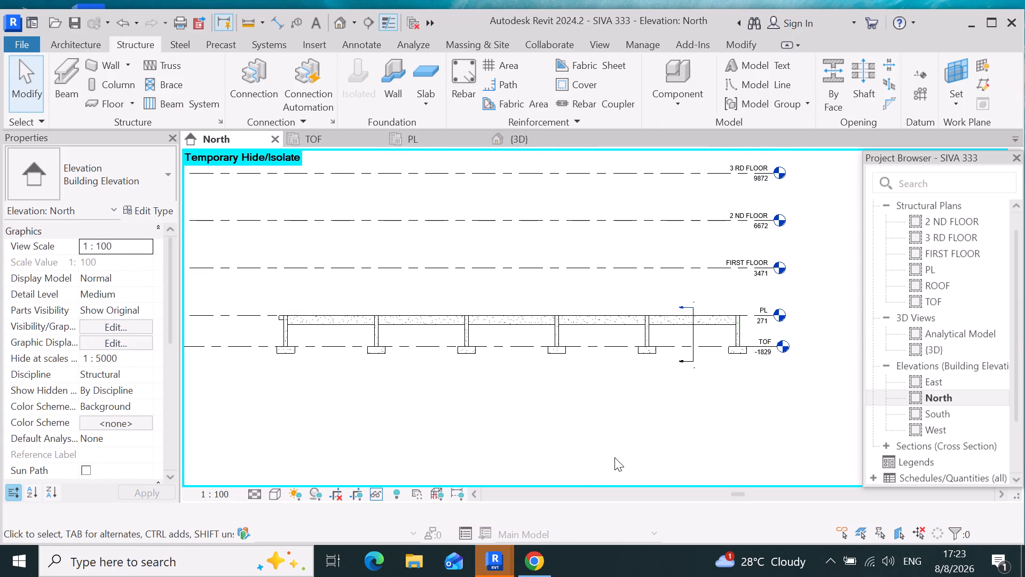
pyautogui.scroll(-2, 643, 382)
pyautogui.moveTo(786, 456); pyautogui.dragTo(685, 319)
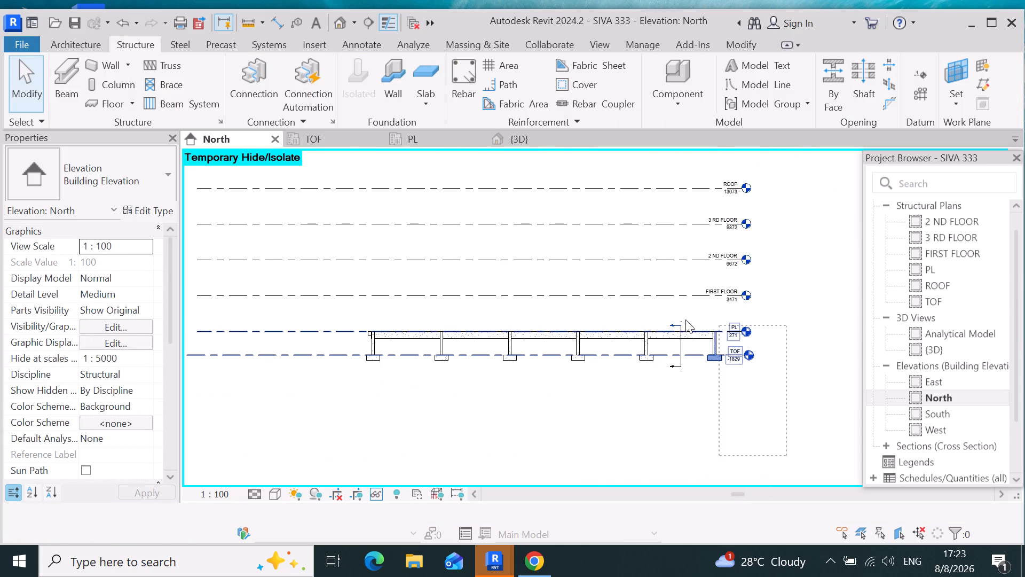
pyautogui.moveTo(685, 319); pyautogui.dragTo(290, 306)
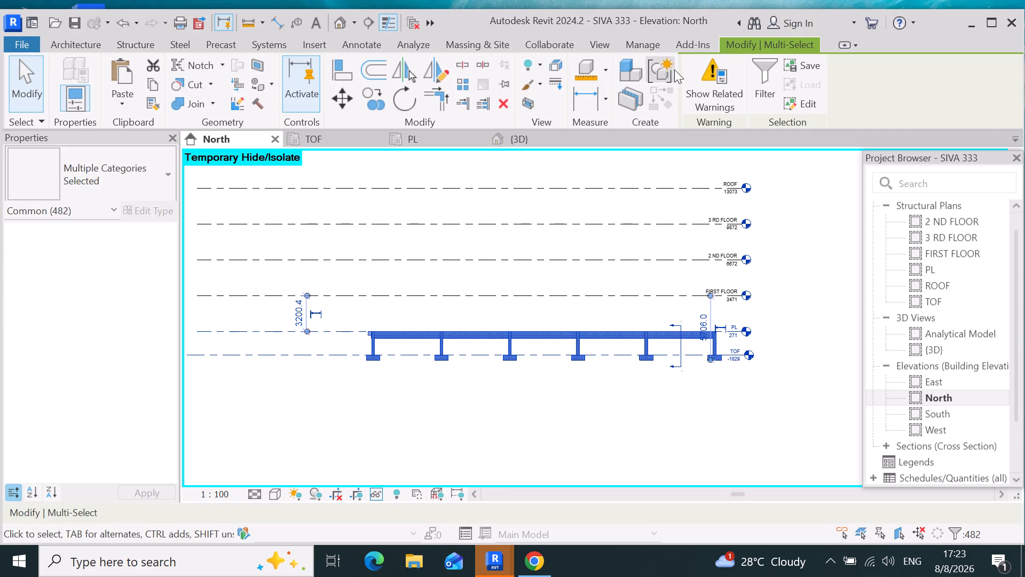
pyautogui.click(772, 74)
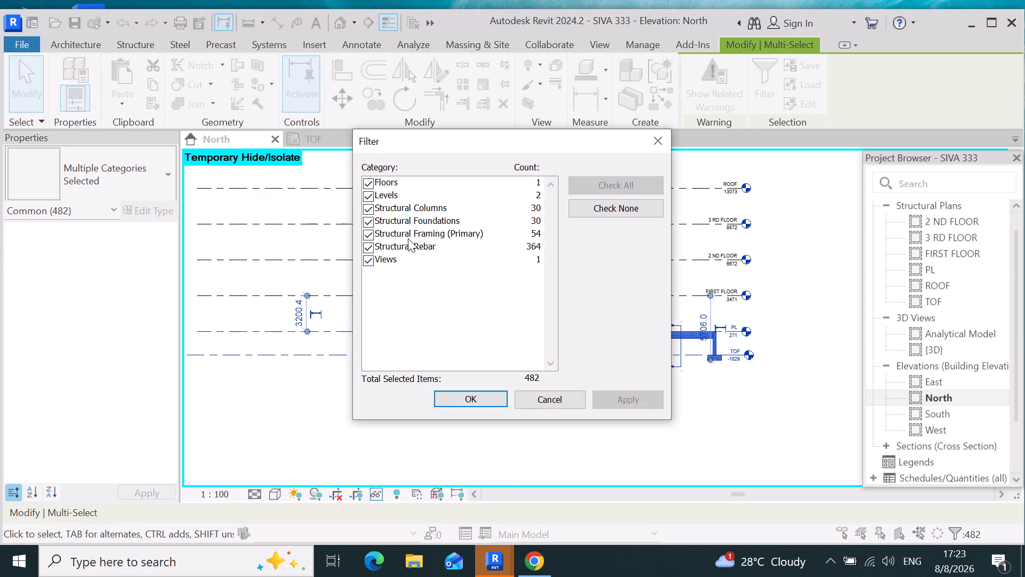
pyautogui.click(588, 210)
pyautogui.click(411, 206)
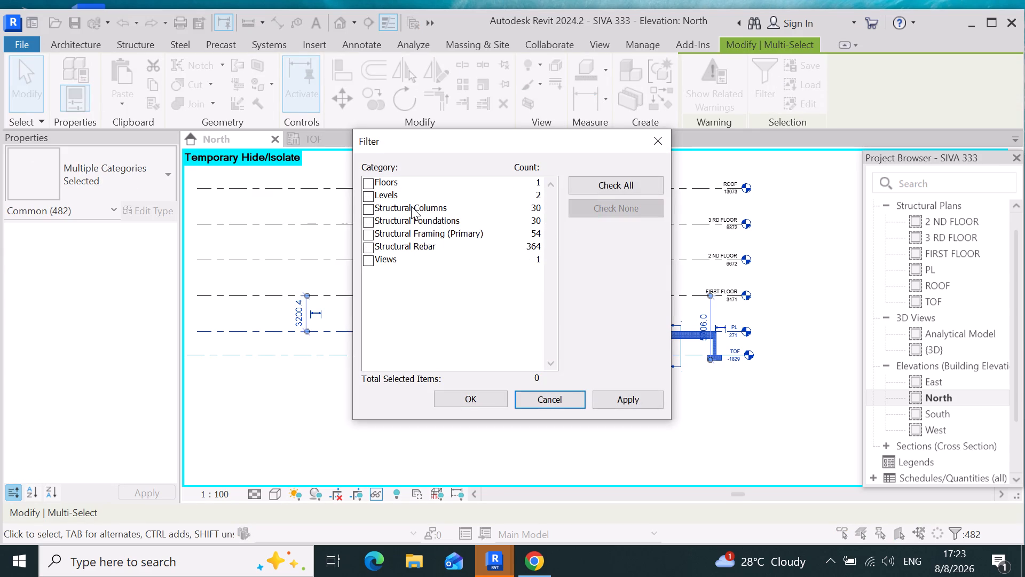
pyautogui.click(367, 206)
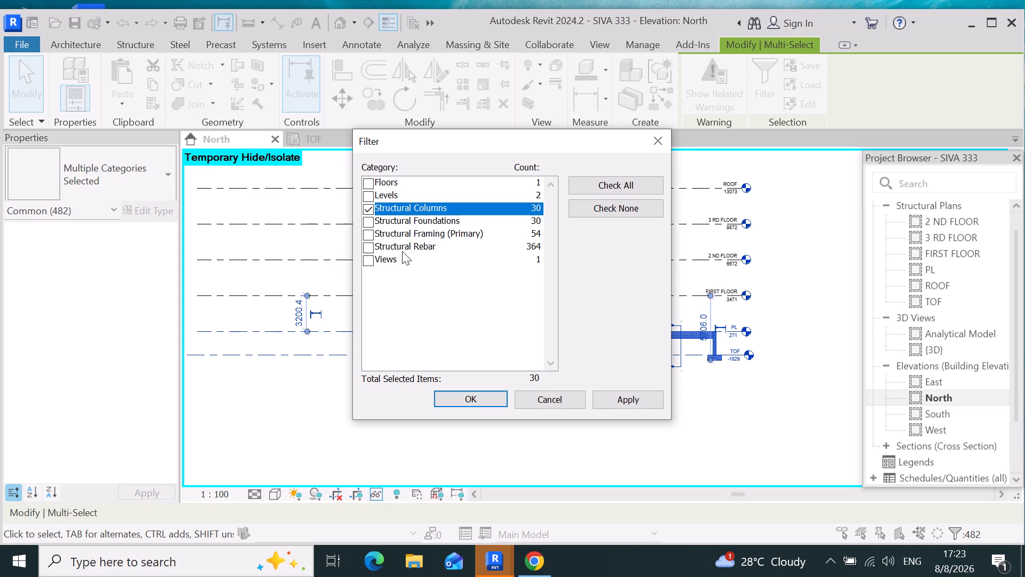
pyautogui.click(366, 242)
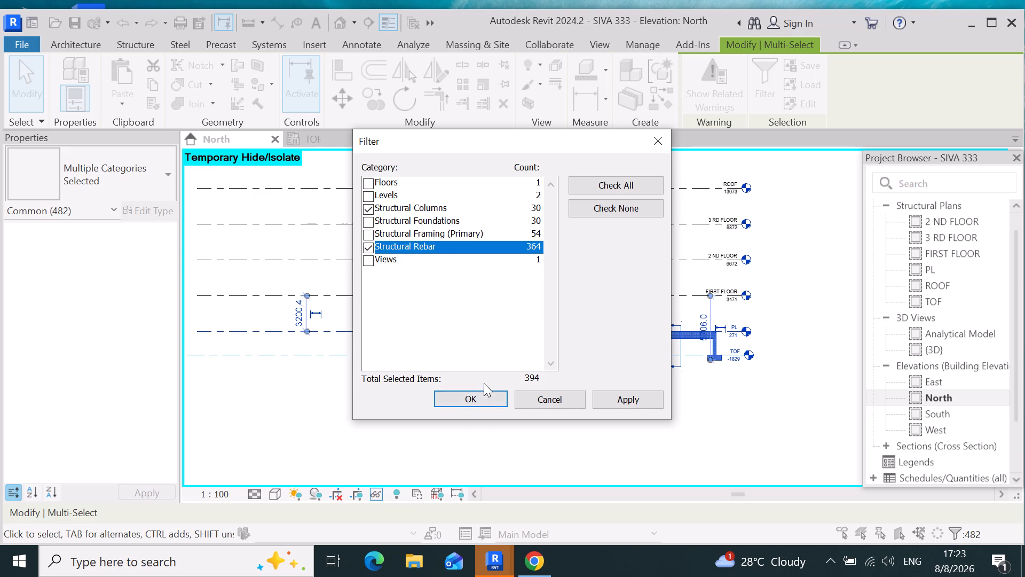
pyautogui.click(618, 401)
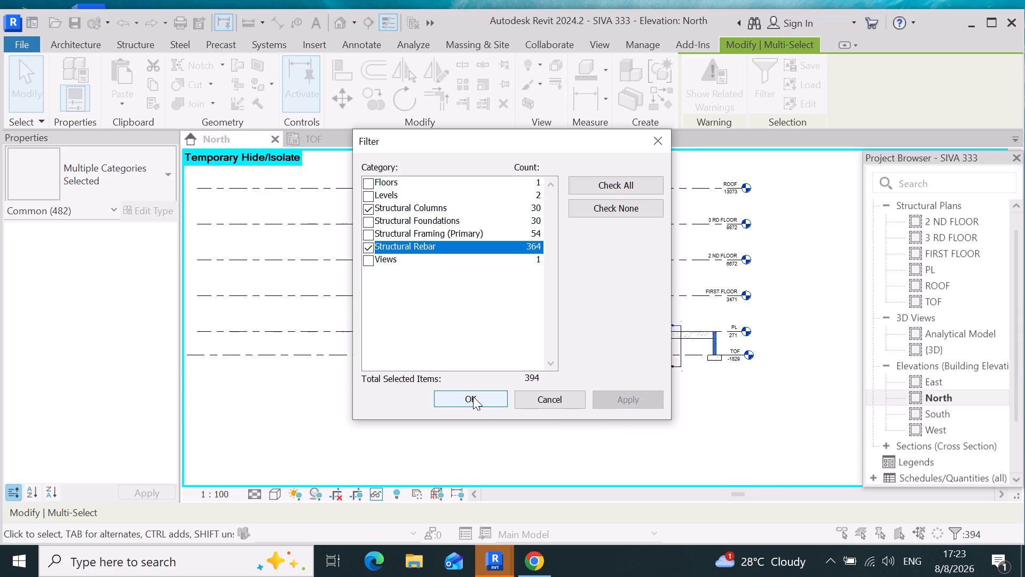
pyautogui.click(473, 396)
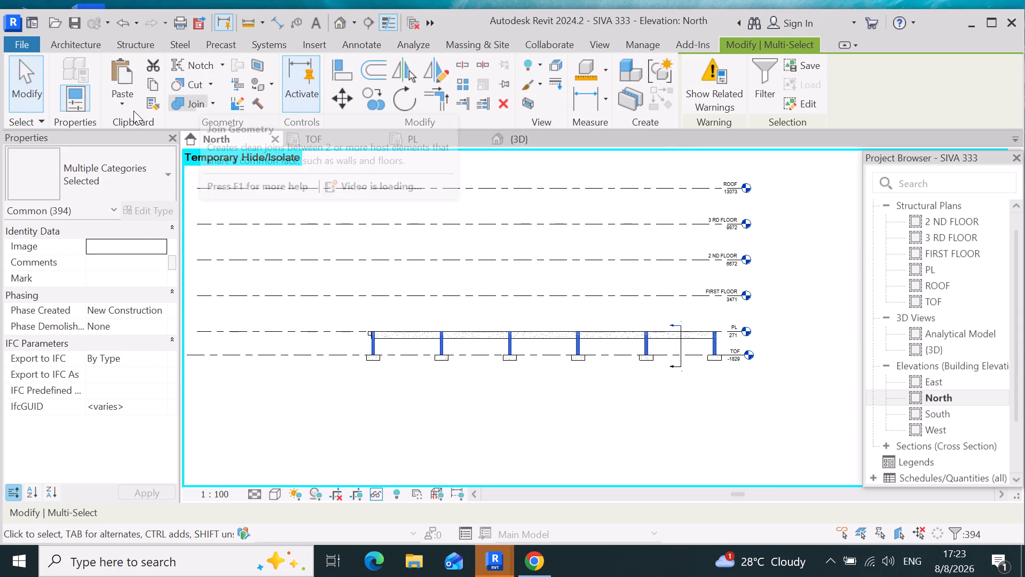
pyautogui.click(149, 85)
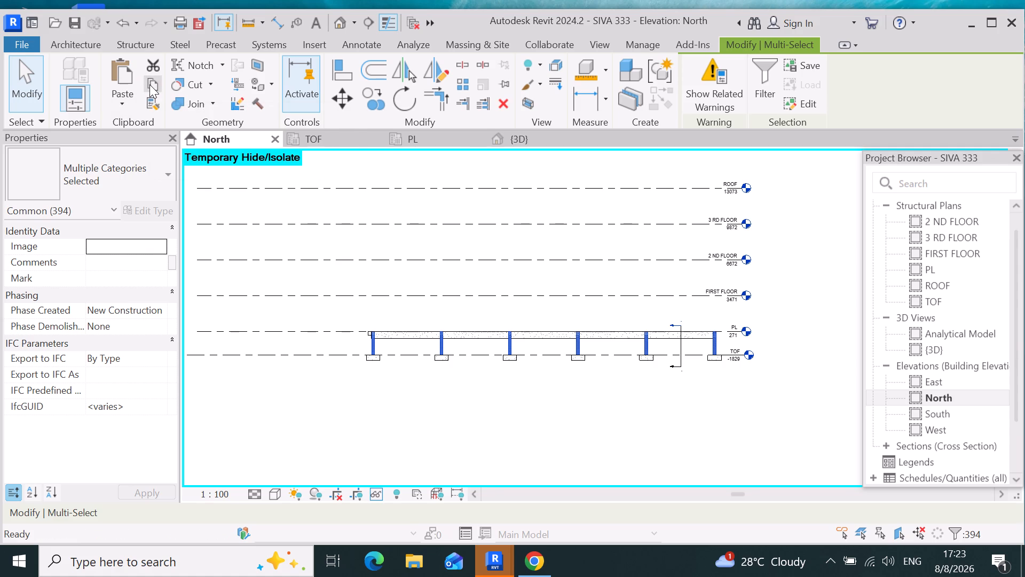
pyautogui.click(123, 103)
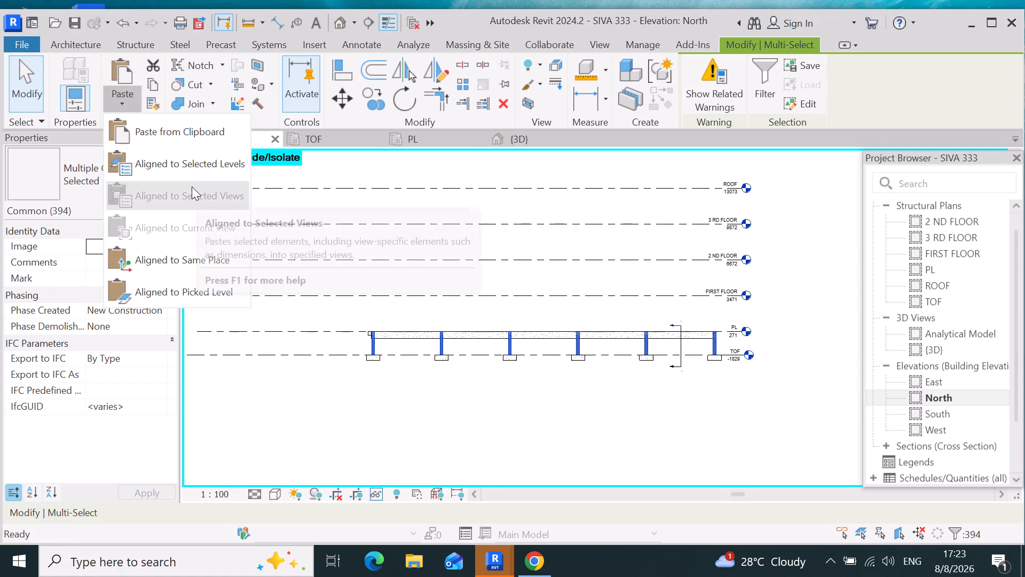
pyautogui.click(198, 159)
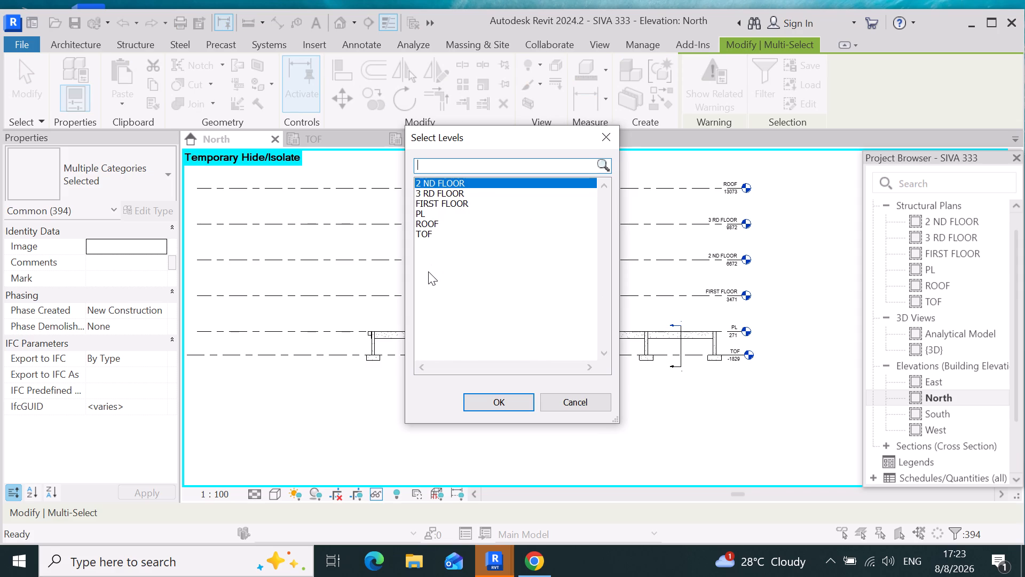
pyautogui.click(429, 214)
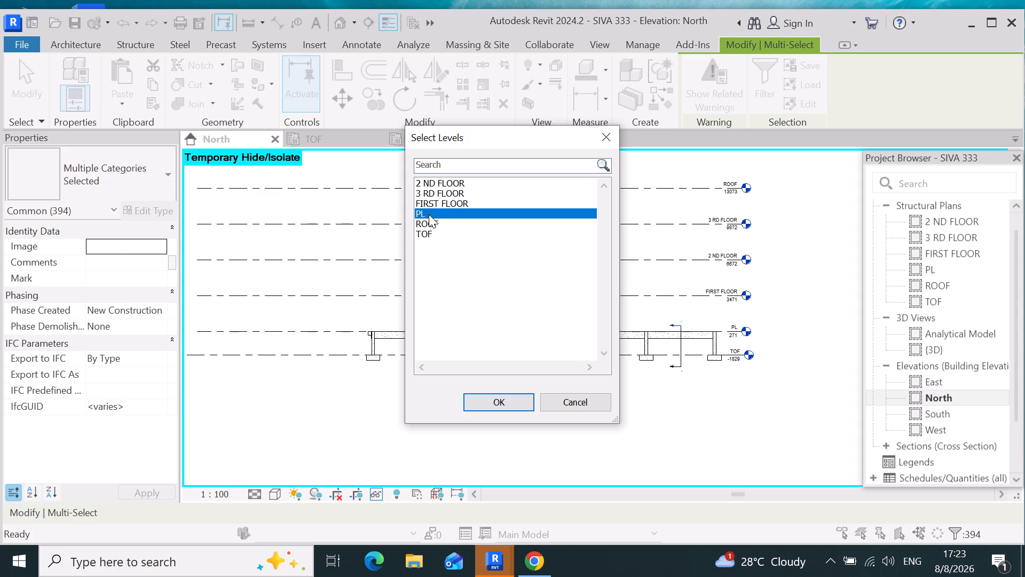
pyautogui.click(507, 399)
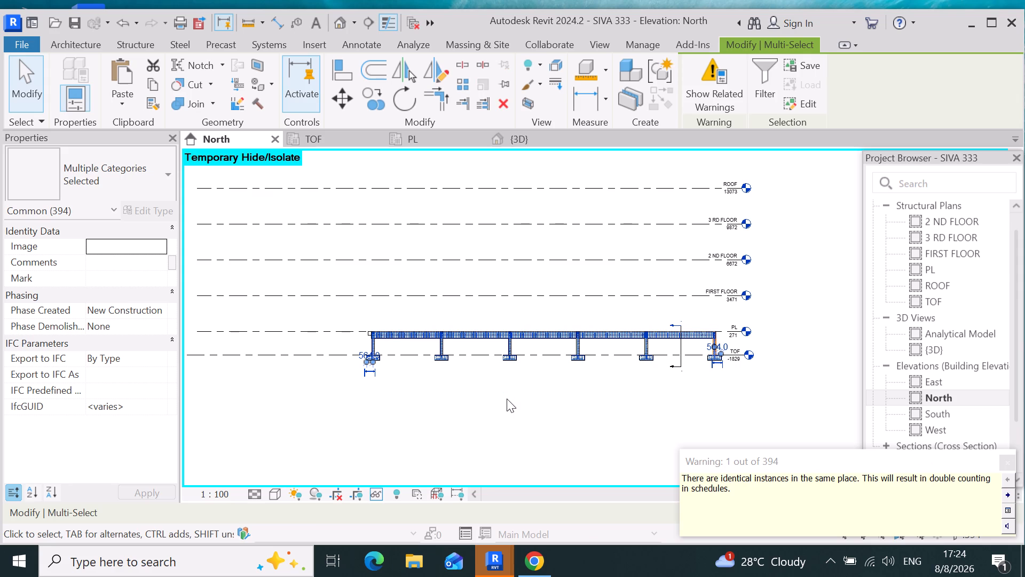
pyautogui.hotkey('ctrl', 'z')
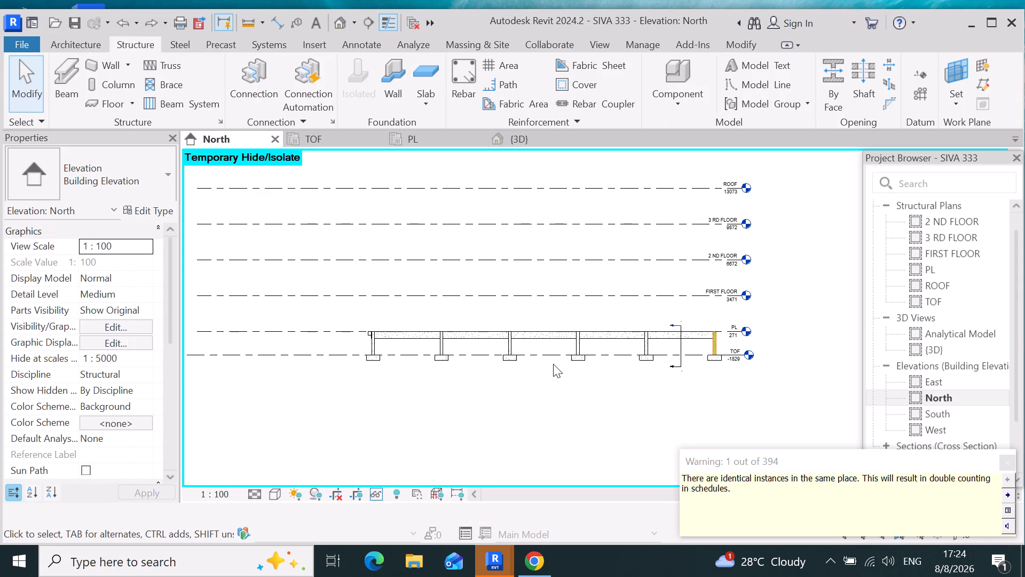
# Examine the end column, beam and footing between the PL and TOF levels in the North elevation.
pyautogui.scroll(-3, 553, 364)
pyautogui.scroll(4, 559, 383)
pyautogui.scroll(5, 779, 308)
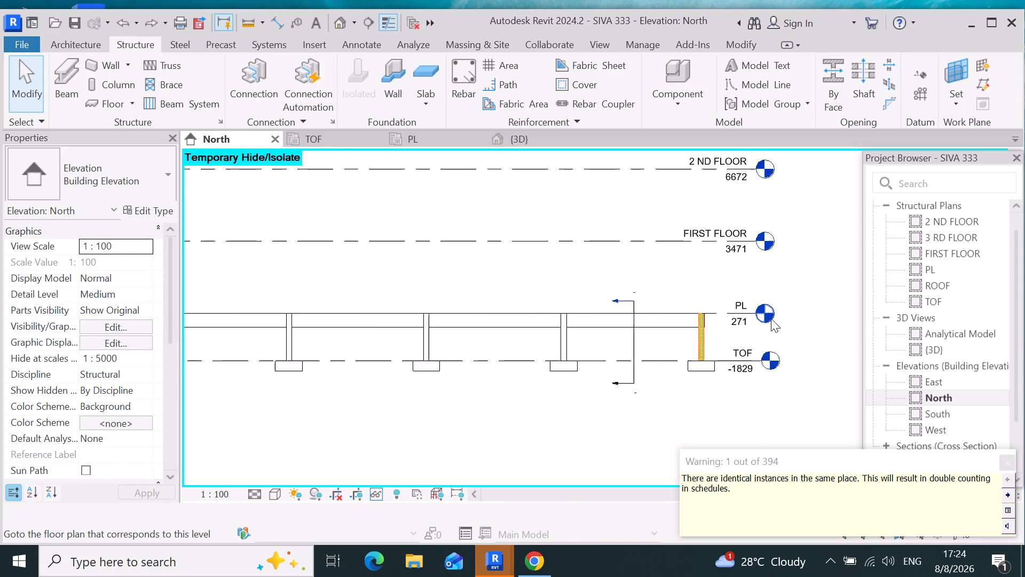
pyautogui.scroll(2, 771, 318)
pyautogui.scroll(4, 665, 330)
pyautogui.press('Escape')
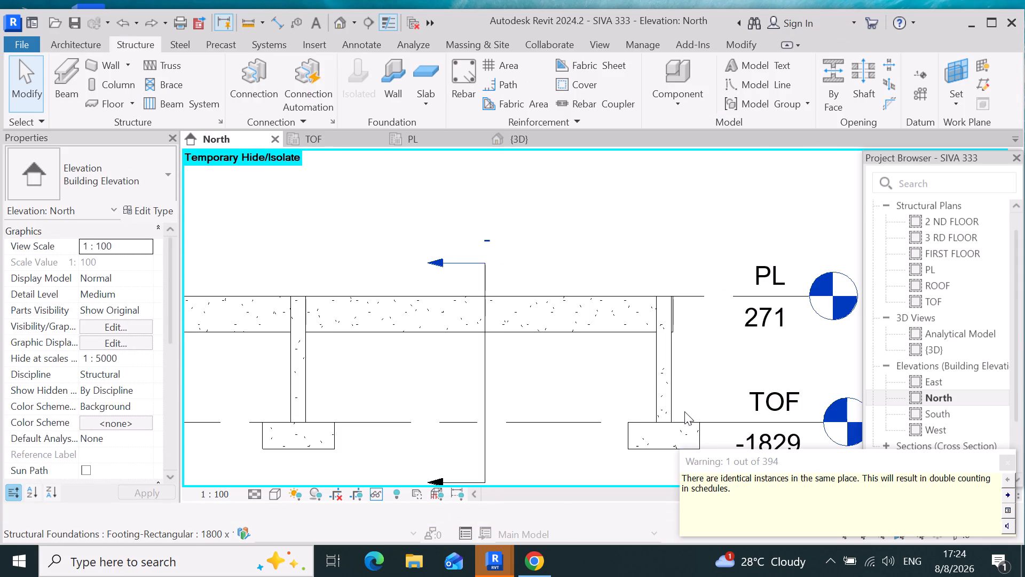
pyautogui.scroll(-4, 712, 346)
pyautogui.scroll(-4, 614, 328)
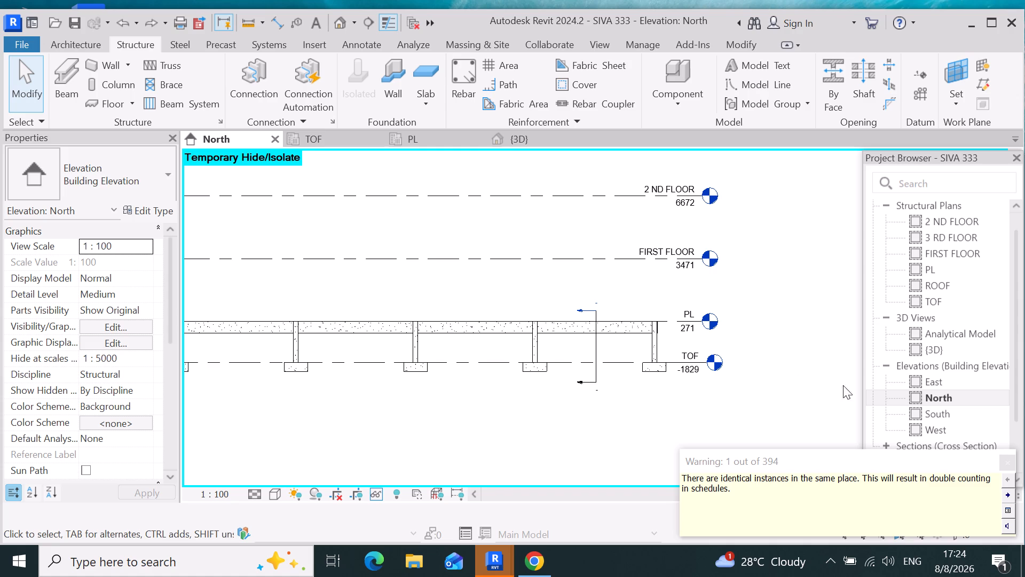
# Filter the TOF–PL structure to structural columns only and paste copies of them aligned to the FIRST FLOOR level.
pyautogui.moveTo(711, 409); pyautogui.dragTo(509, 294)
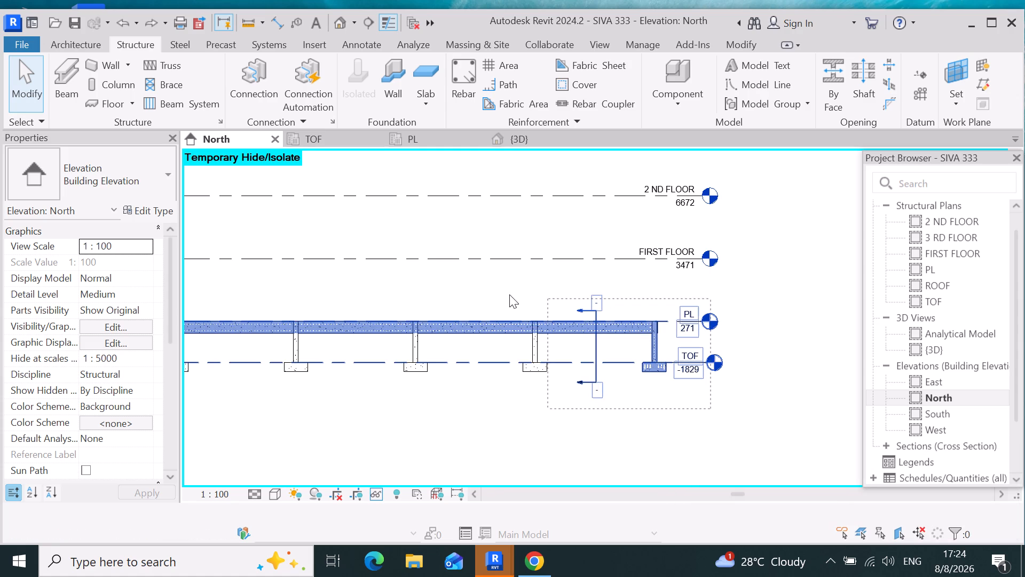
pyautogui.moveTo(509, 294); pyautogui.dragTo(364, 303)
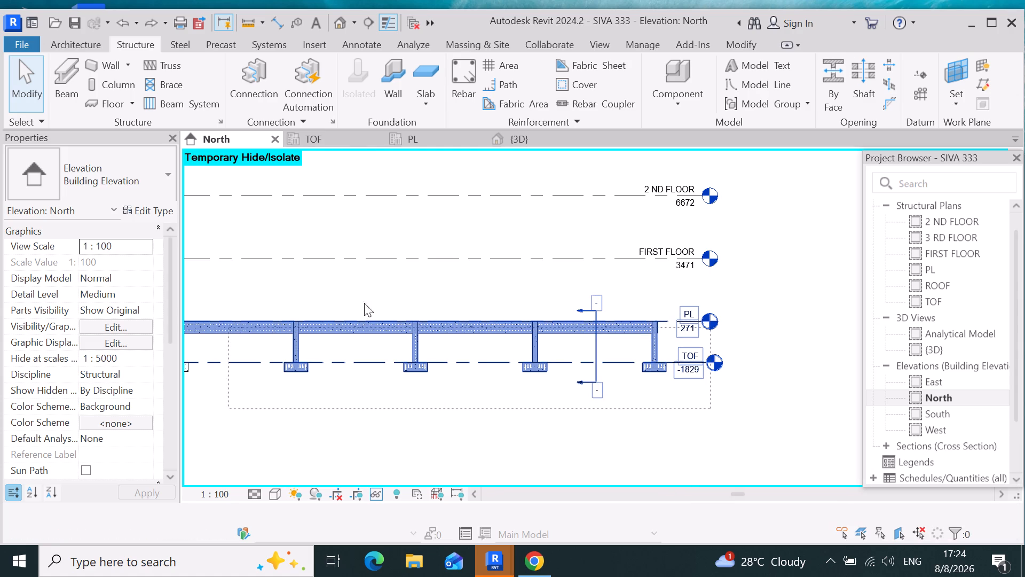
pyautogui.moveTo(364, 303); pyautogui.dragTo(271, 316)
pyautogui.scroll(-5, 610, 309)
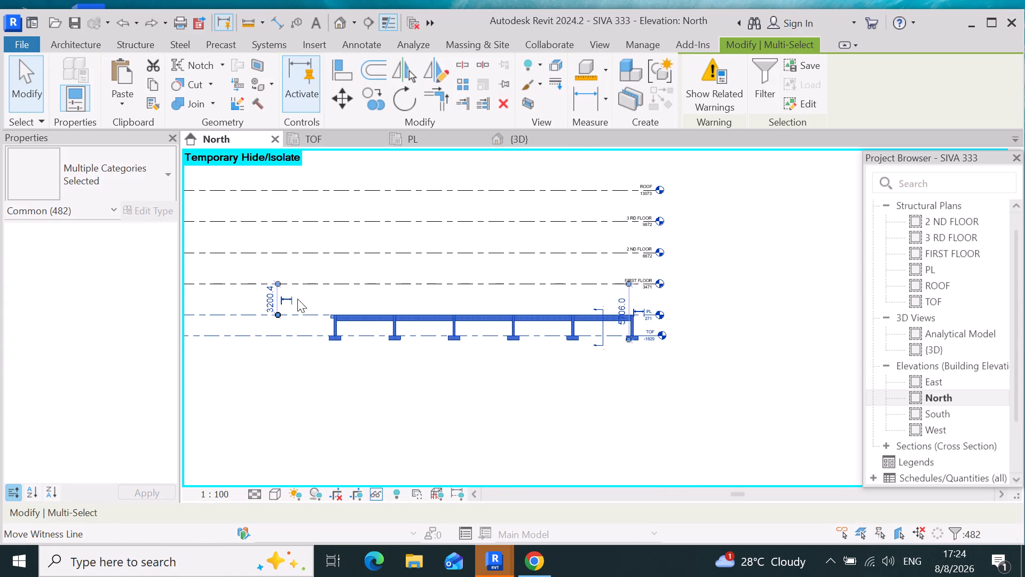
pyautogui.click(776, 76)
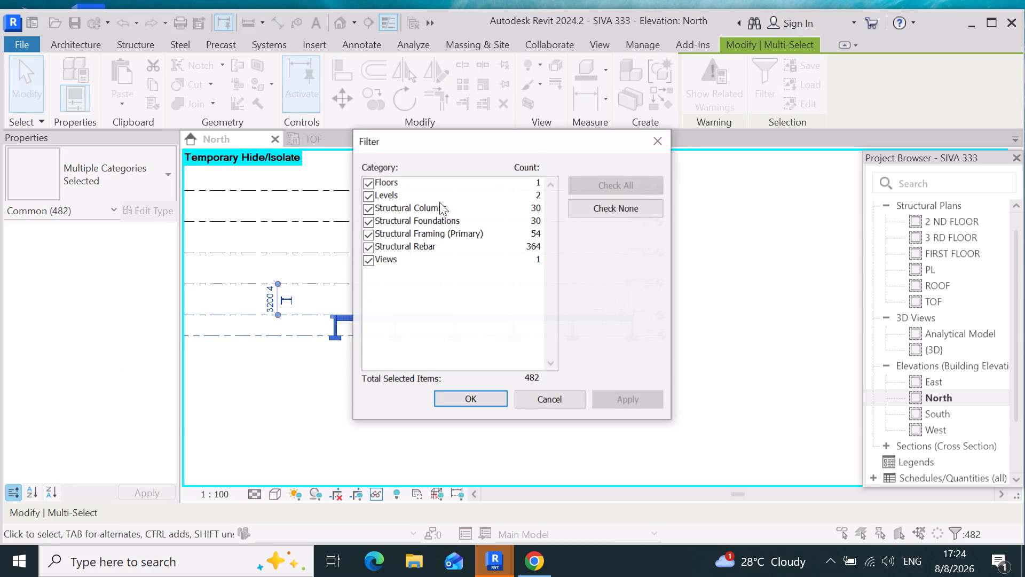
pyautogui.click(628, 207)
pyautogui.click(369, 207)
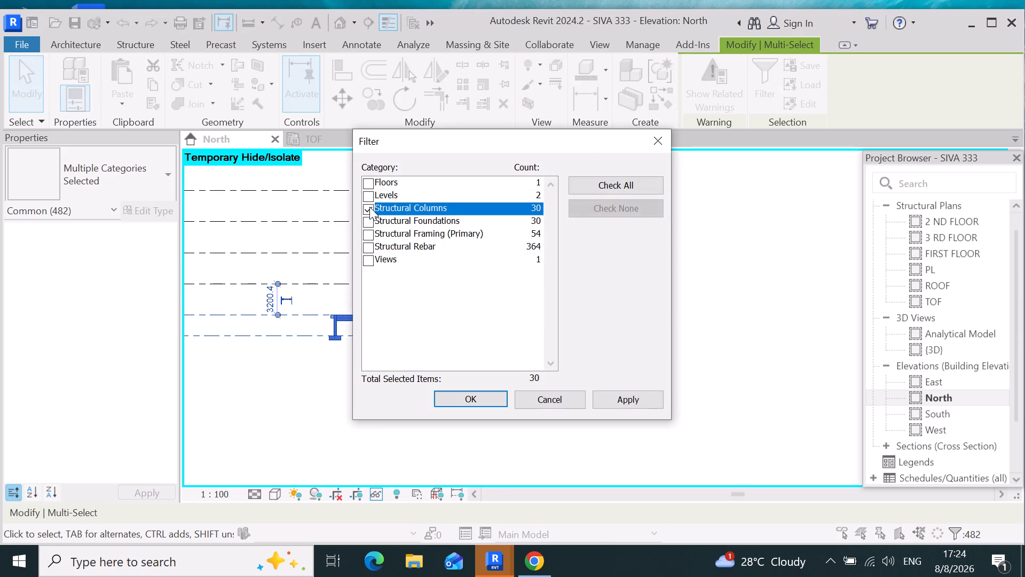
pyautogui.click(633, 396)
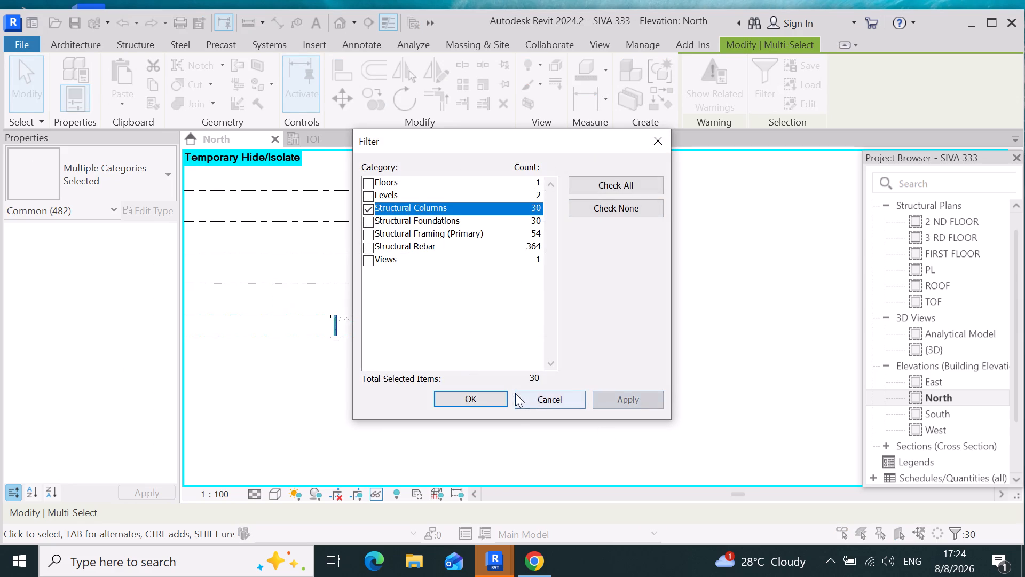
pyautogui.click(478, 397)
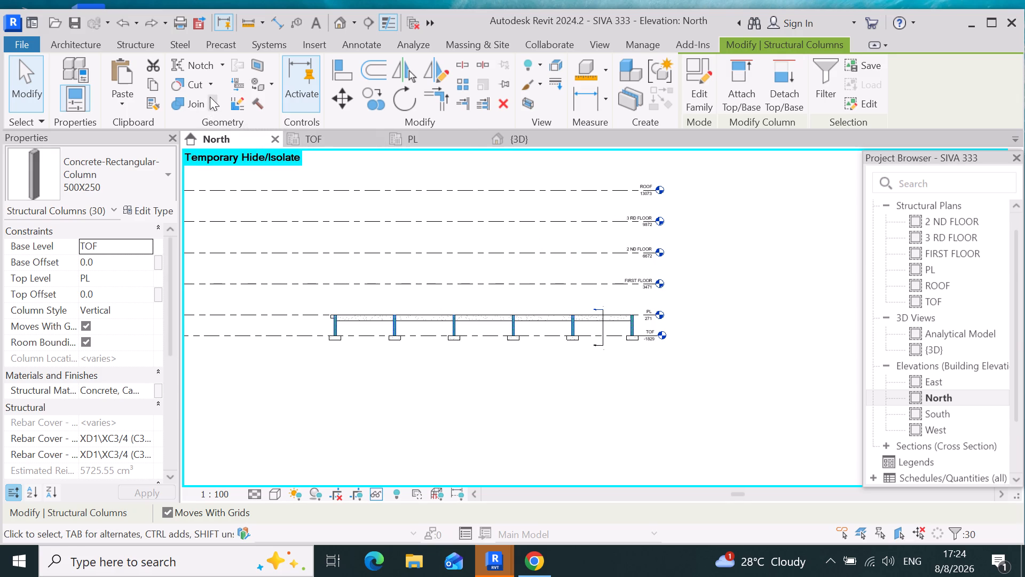
pyautogui.click(153, 80)
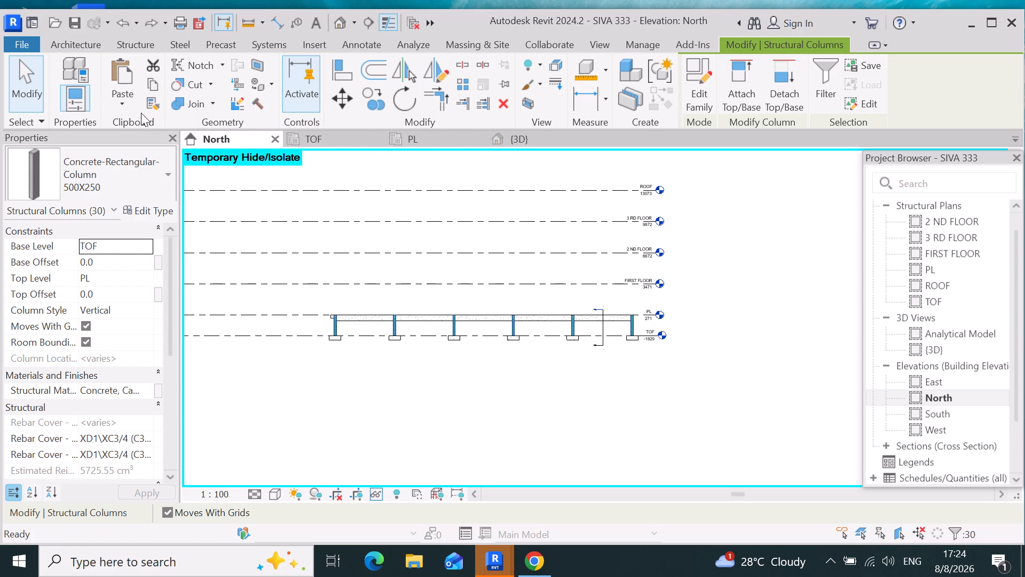
pyautogui.click(123, 100)
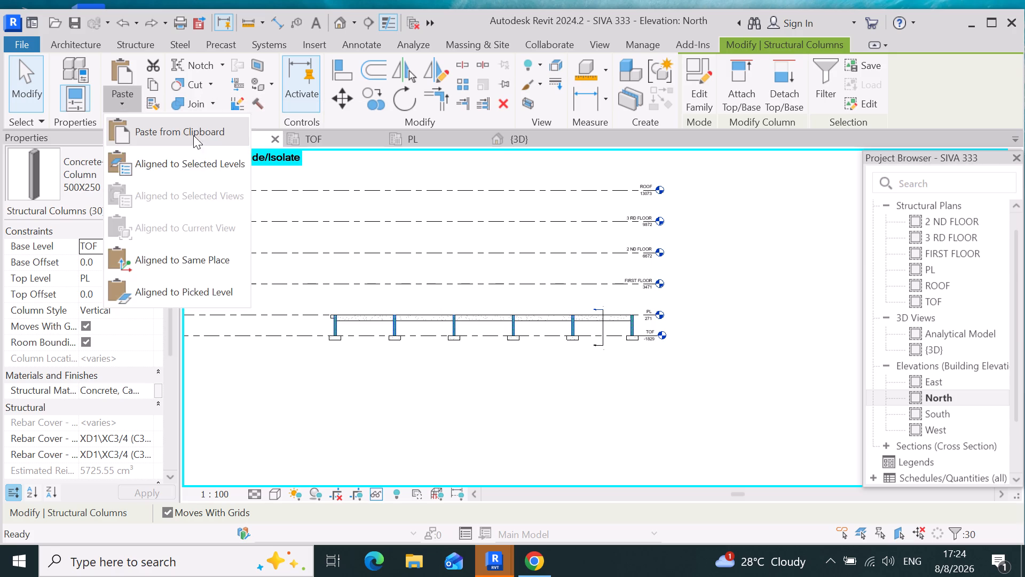
pyautogui.click(194, 155)
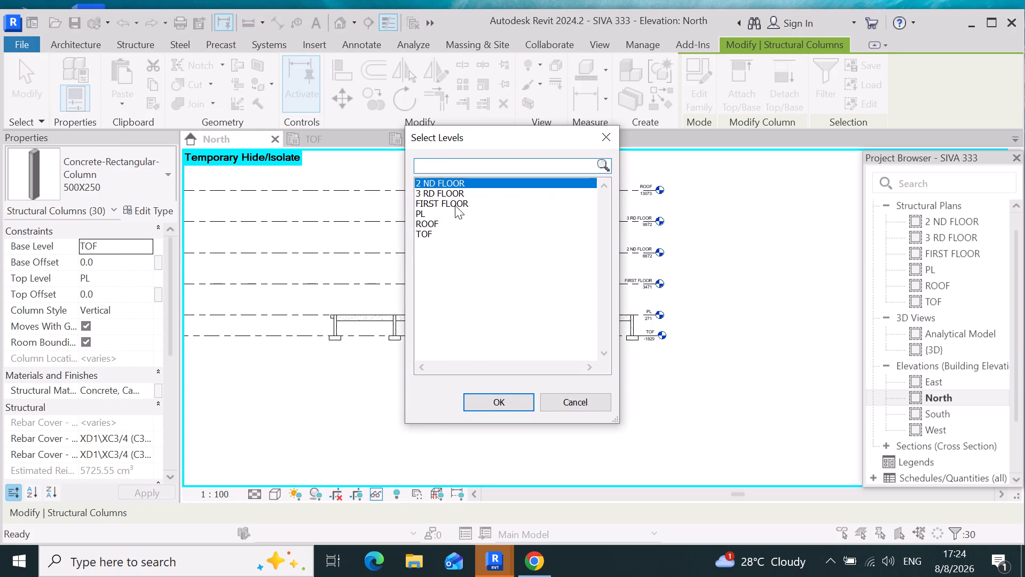
pyautogui.click(455, 205)
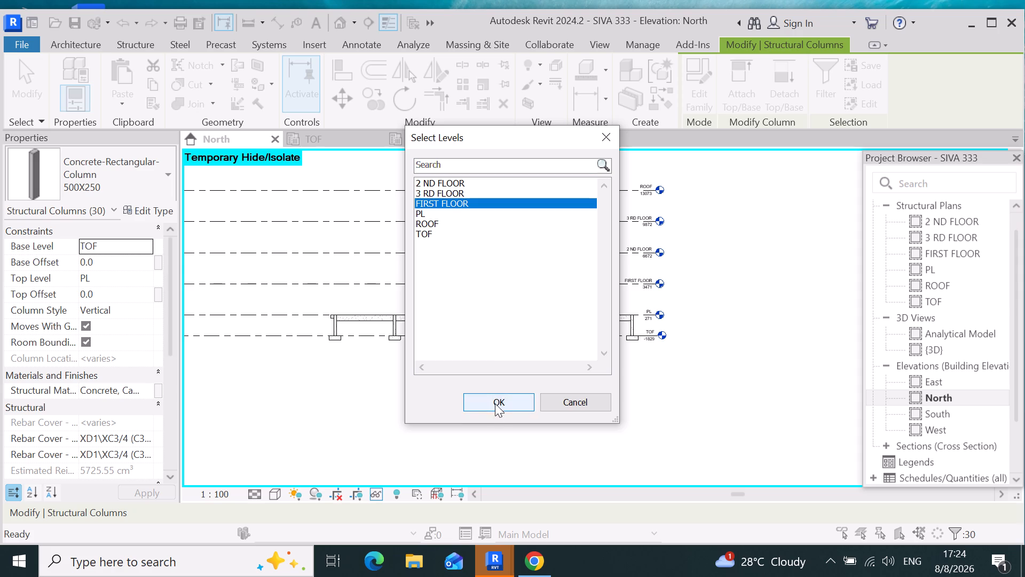
pyautogui.click(495, 402)
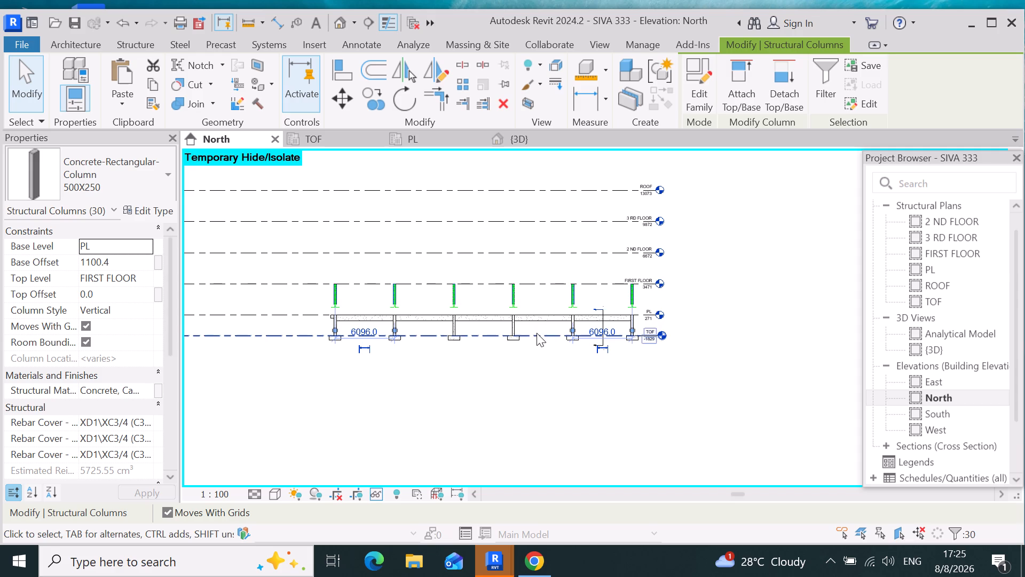
# Examine the pasted columns and their reinforcement between the PL and FIRST FLOOR levels.
pyautogui.scroll(4, 564, 256)
pyautogui.scroll(7, 586, 319)
pyautogui.scroll(4, 601, 422)
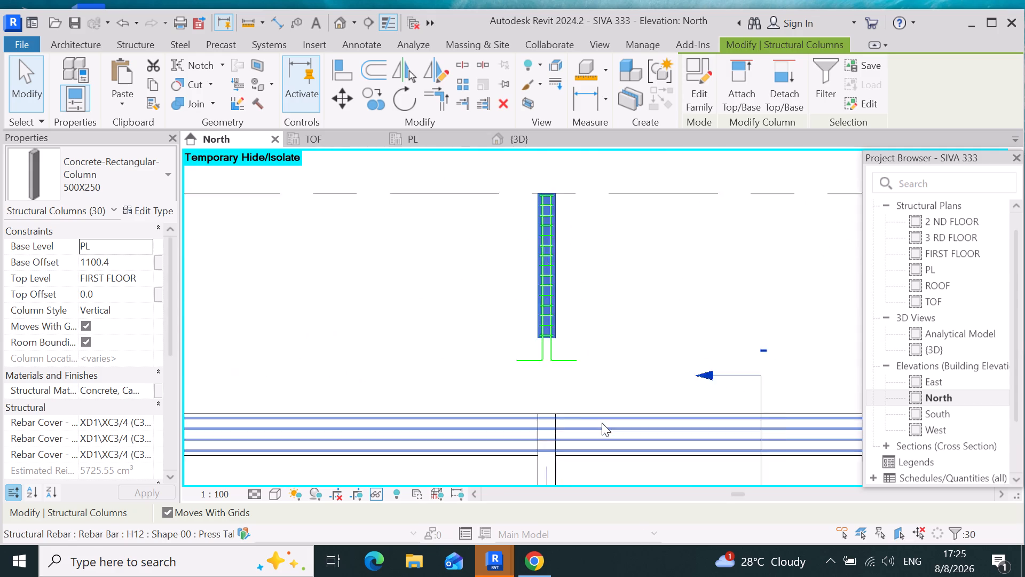
pyautogui.scroll(-4, 550, 376)
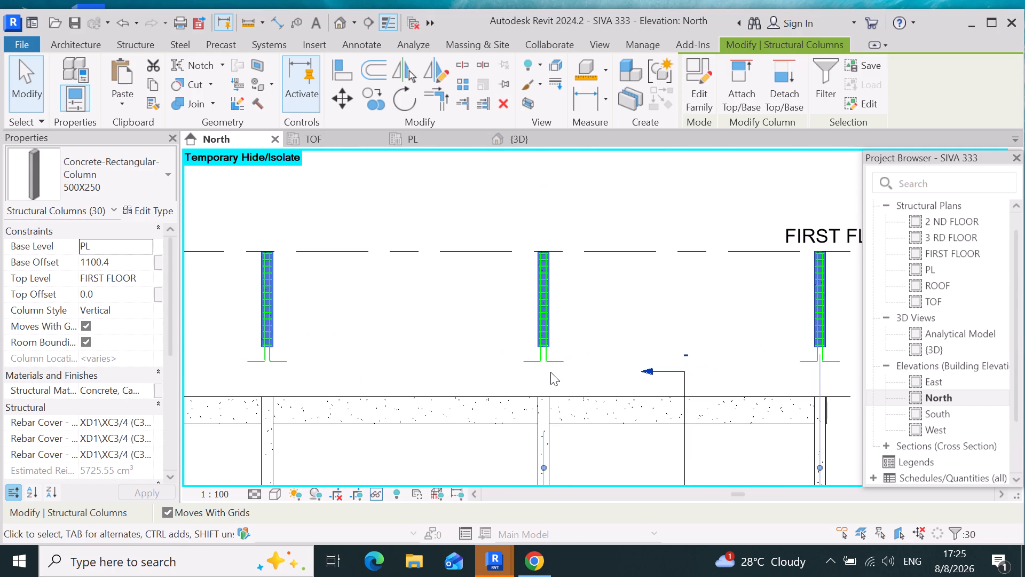
pyautogui.scroll(-3, 571, 319)
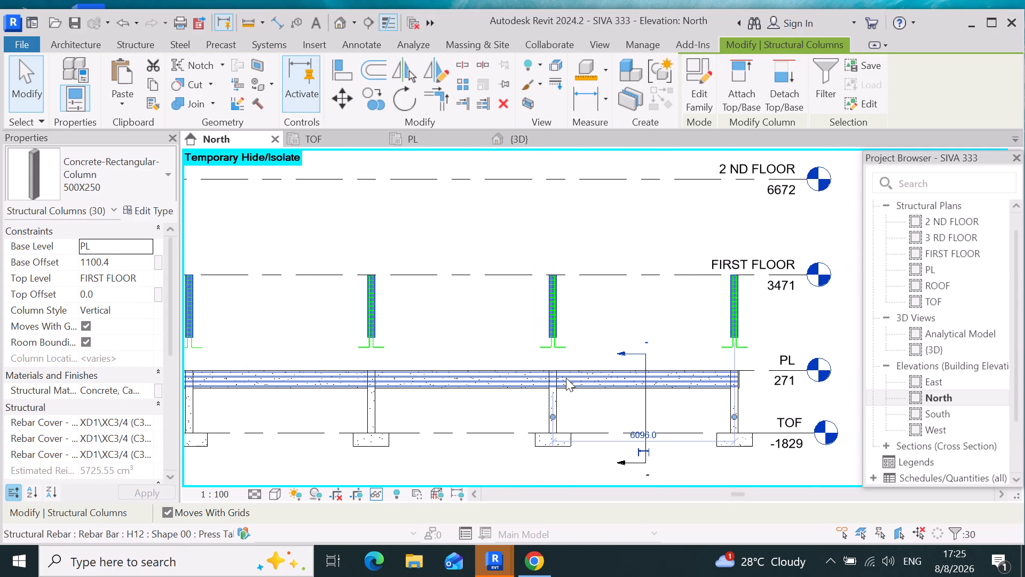
pyautogui.scroll(8, 564, 282)
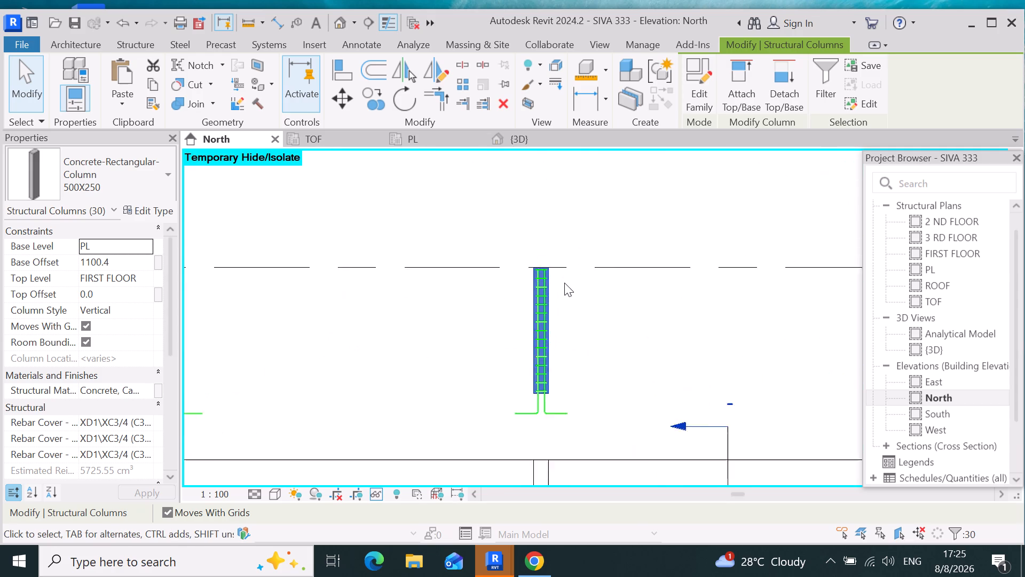
# Set the base offset of the pasted 500X250 column at grid location 5-7, between PL and FIRST FLOOR, to -6.
pyautogui.scroll(11, 527, 270)
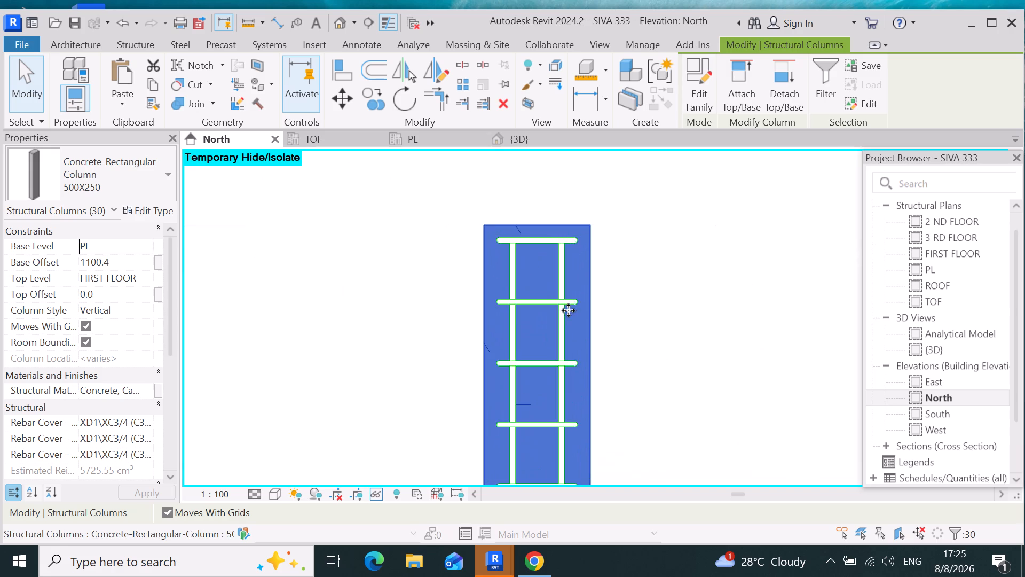
pyautogui.scroll(-10, 574, 306)
pyautogui.click(661, 352)
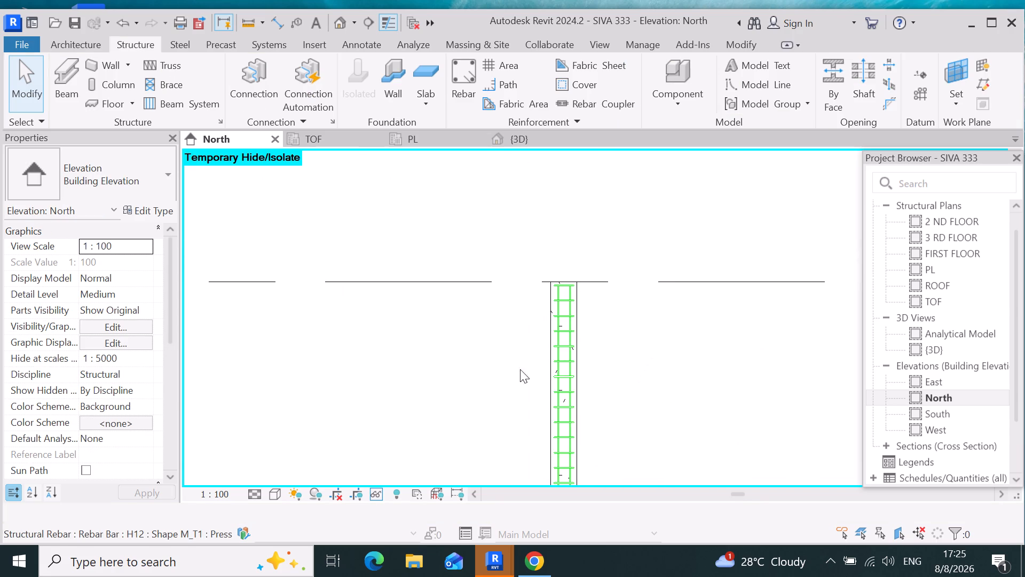
pyautogui.scroll(-5, 460, 343)
pyautogui.scroll(7, 510, 306)
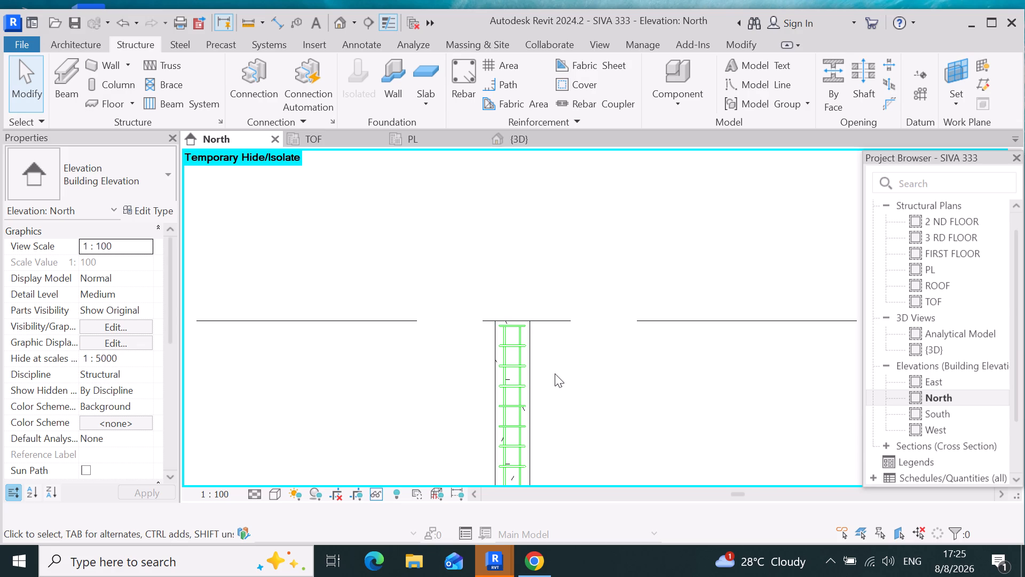
pyautogui.click(531, 354)
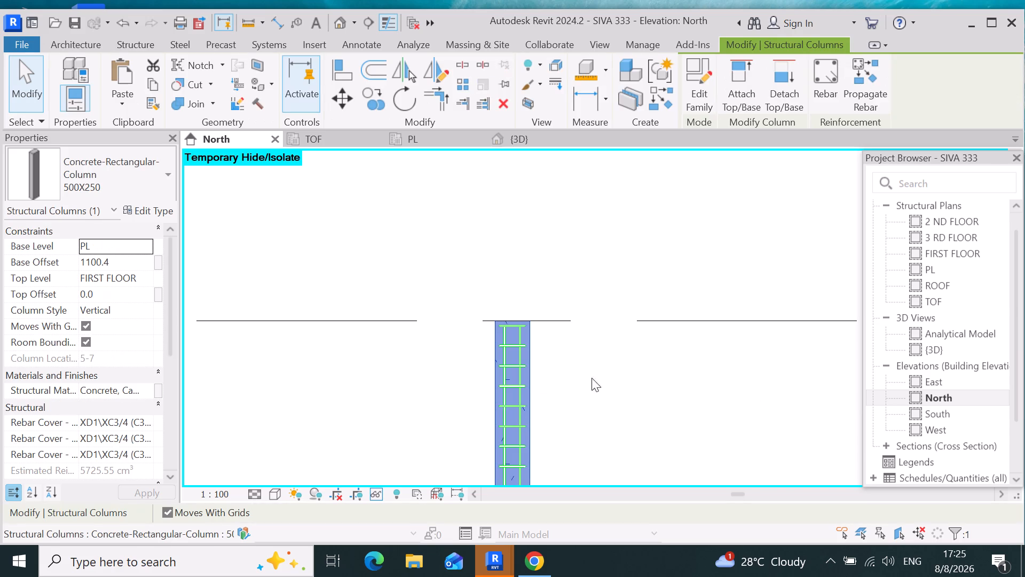
pyautogui.click(124, 265)
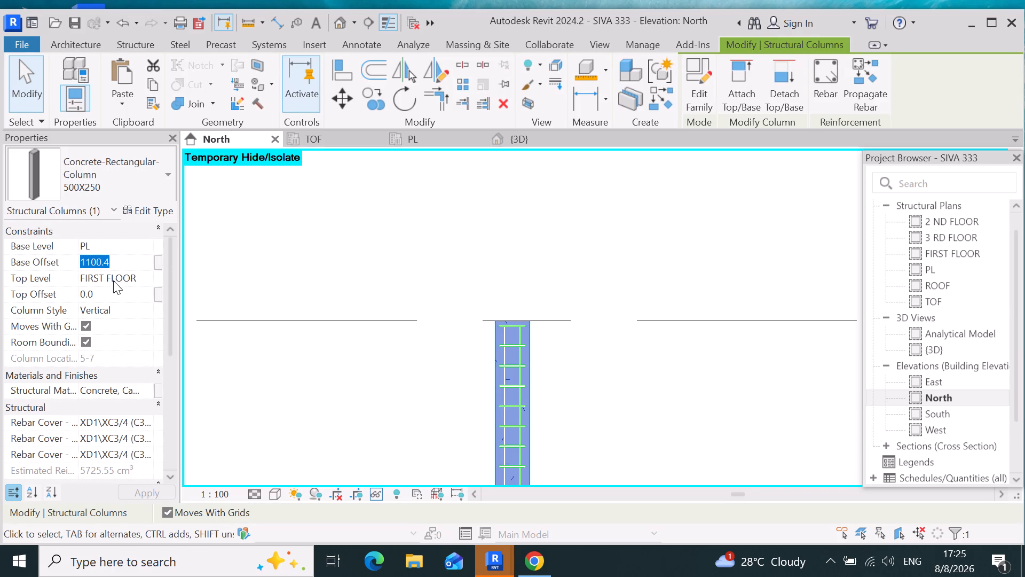
pyautogui.press('BackSpace')
pyautogui.press('BackSpace')
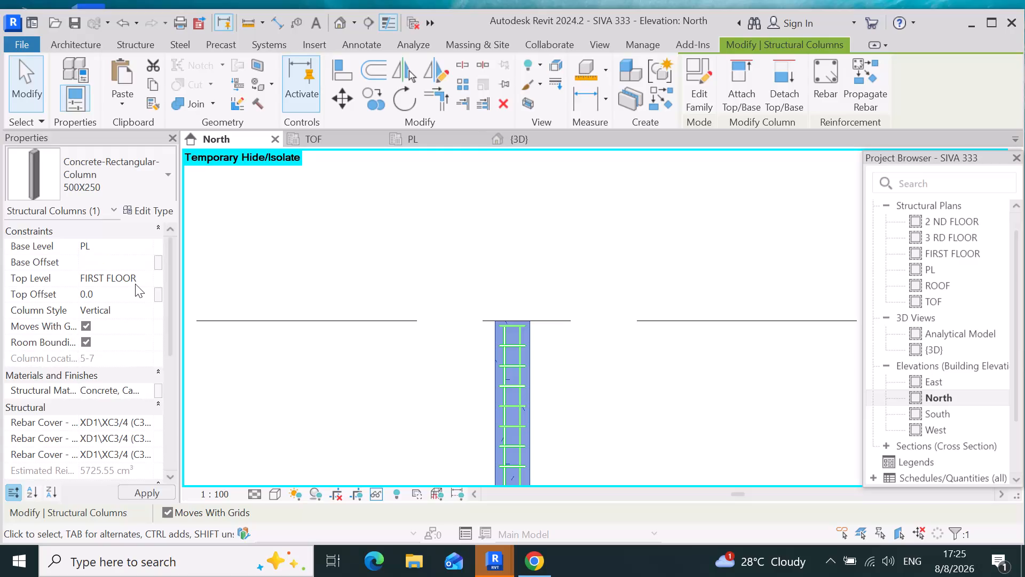
pyautogui.write('00')
pyautogui.press('BackSpace')
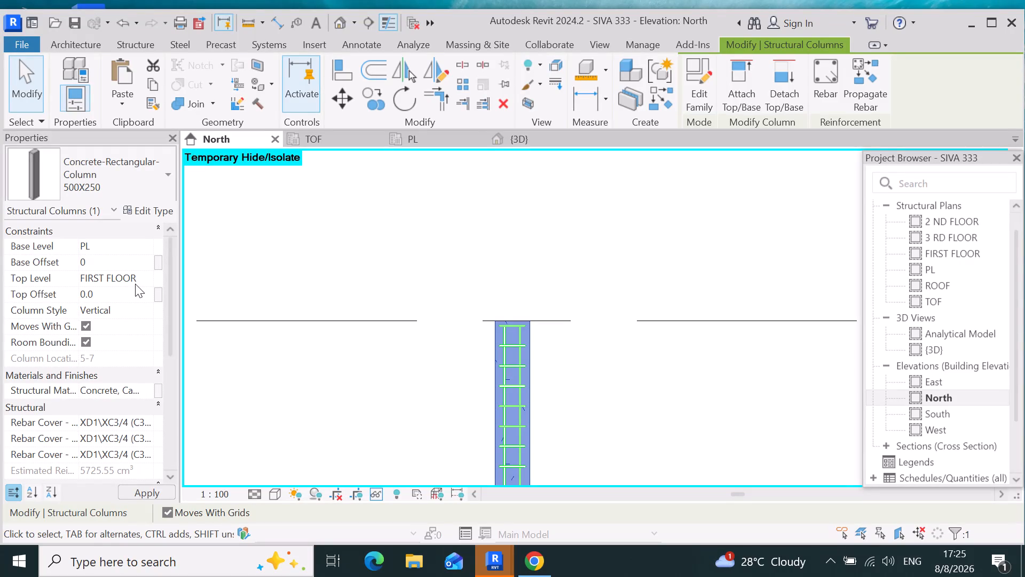
pyautogui.press('BackSpace')
pyautogui.write('-6')
pyautogui.press('Return')
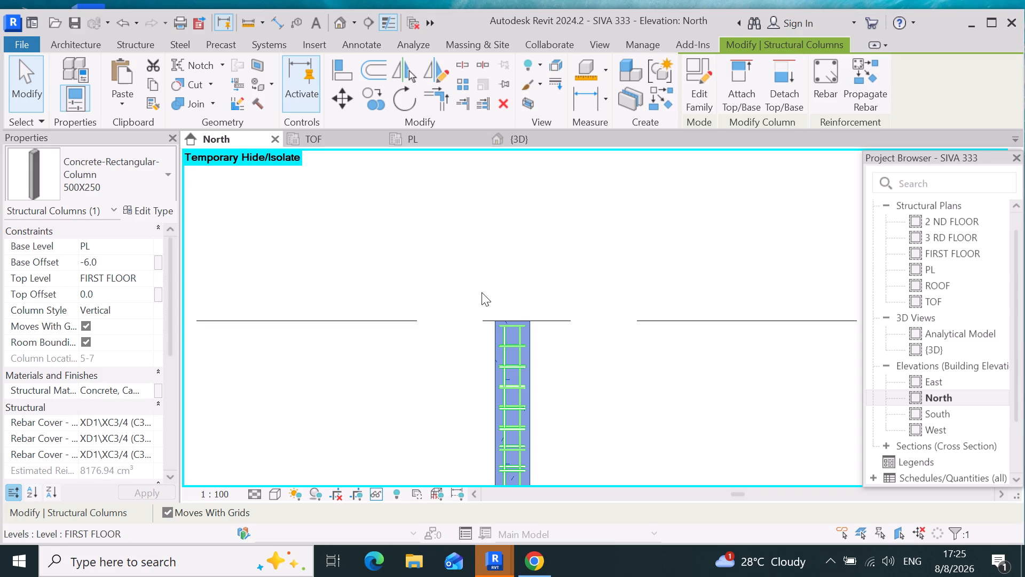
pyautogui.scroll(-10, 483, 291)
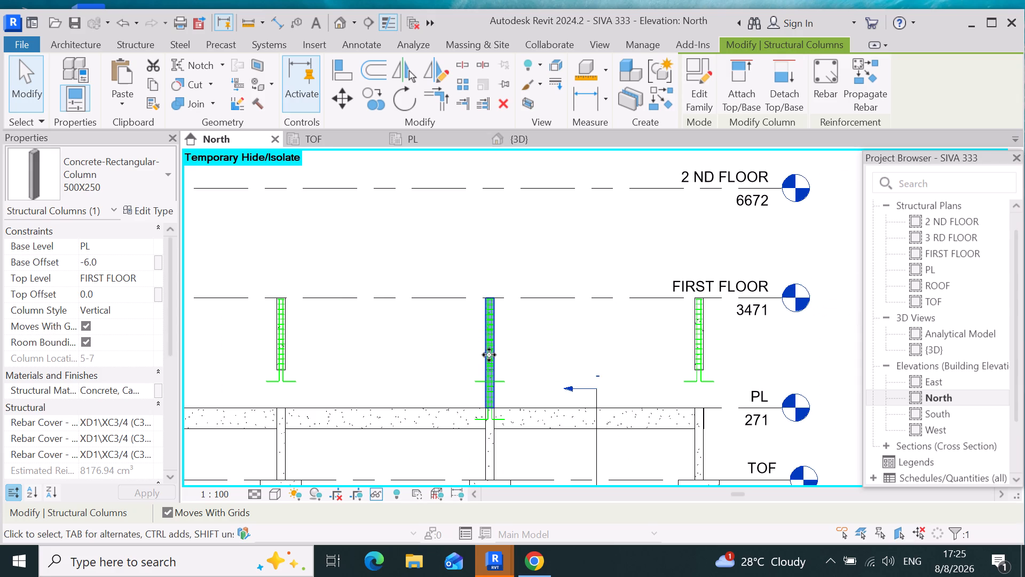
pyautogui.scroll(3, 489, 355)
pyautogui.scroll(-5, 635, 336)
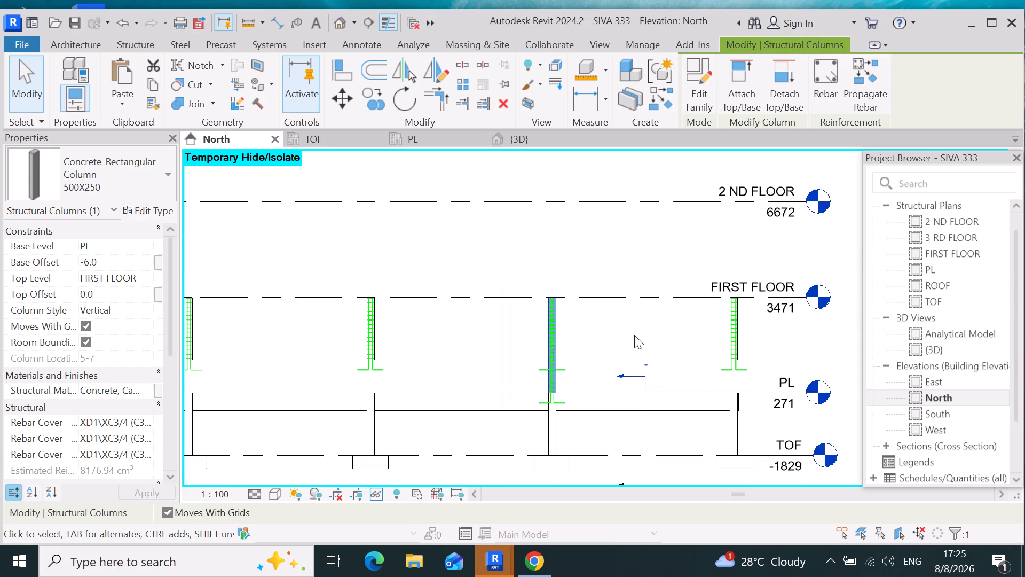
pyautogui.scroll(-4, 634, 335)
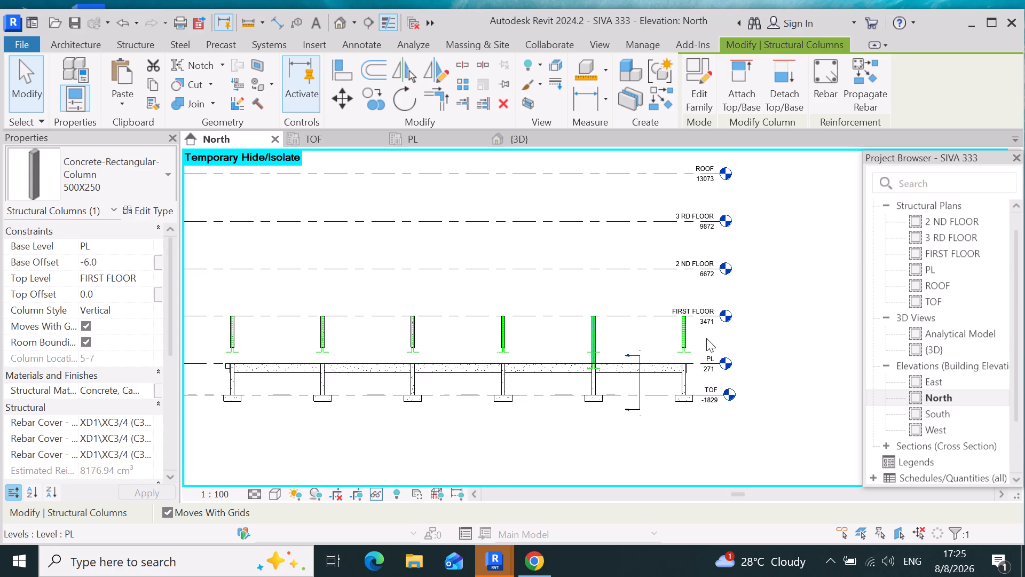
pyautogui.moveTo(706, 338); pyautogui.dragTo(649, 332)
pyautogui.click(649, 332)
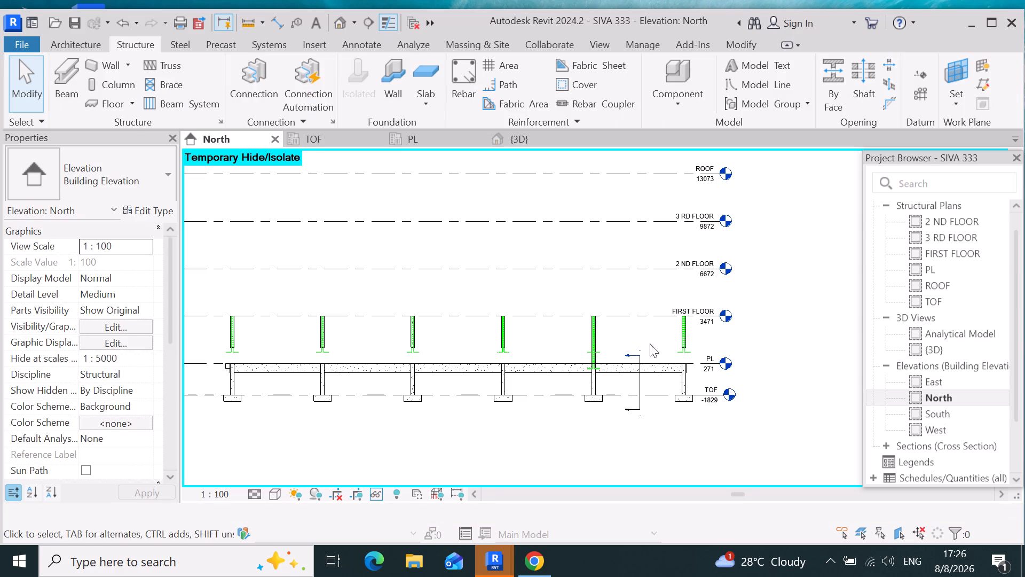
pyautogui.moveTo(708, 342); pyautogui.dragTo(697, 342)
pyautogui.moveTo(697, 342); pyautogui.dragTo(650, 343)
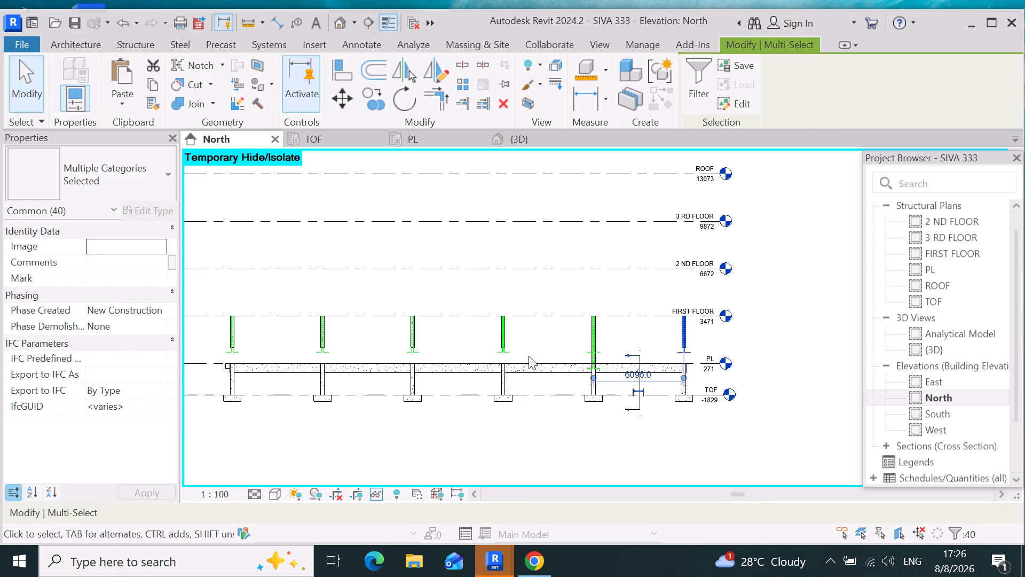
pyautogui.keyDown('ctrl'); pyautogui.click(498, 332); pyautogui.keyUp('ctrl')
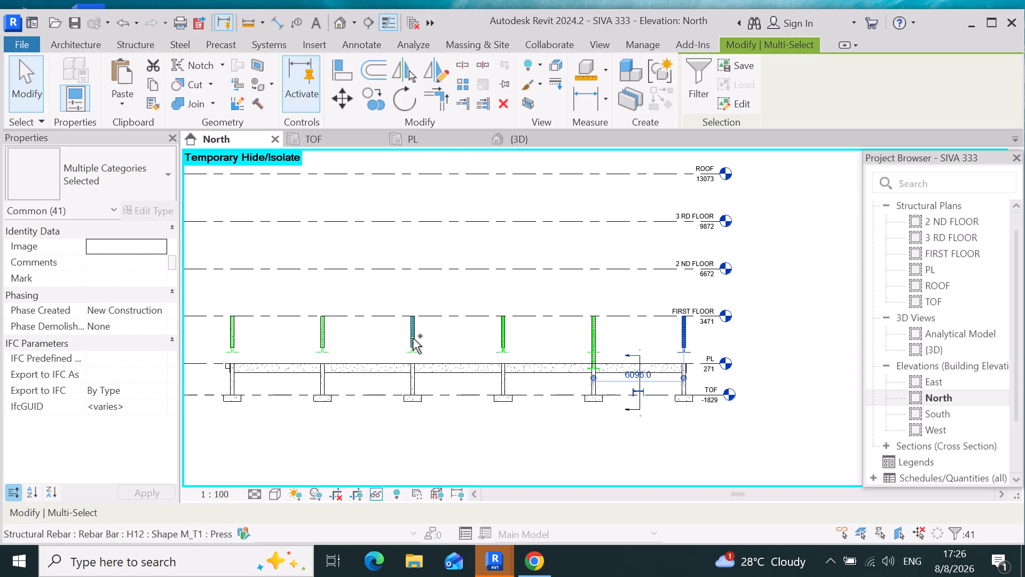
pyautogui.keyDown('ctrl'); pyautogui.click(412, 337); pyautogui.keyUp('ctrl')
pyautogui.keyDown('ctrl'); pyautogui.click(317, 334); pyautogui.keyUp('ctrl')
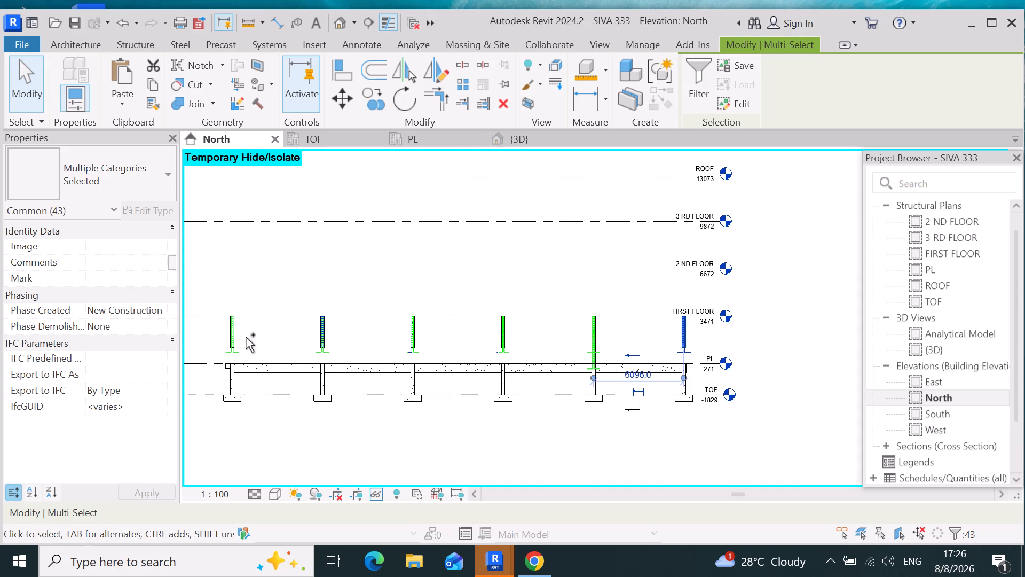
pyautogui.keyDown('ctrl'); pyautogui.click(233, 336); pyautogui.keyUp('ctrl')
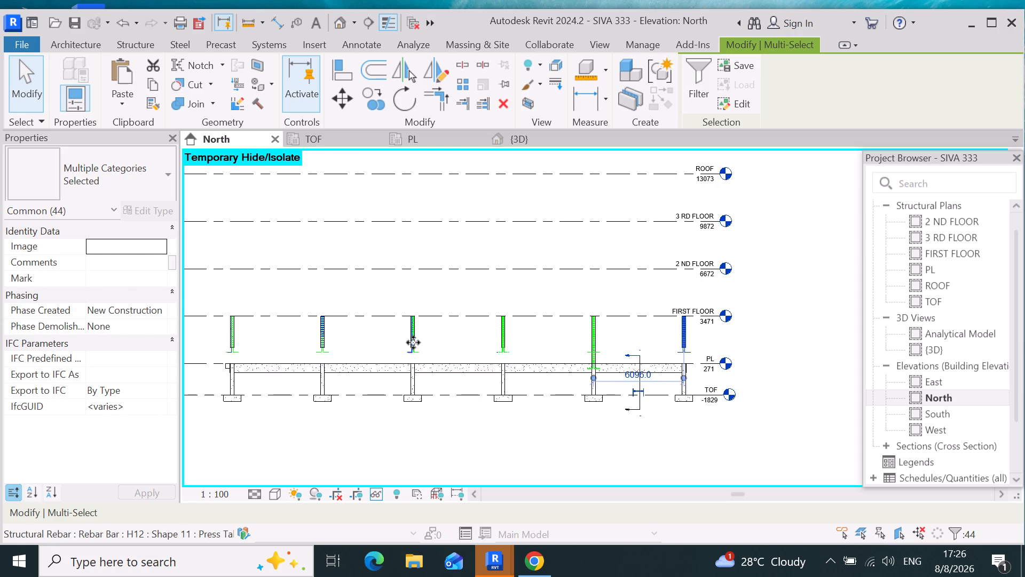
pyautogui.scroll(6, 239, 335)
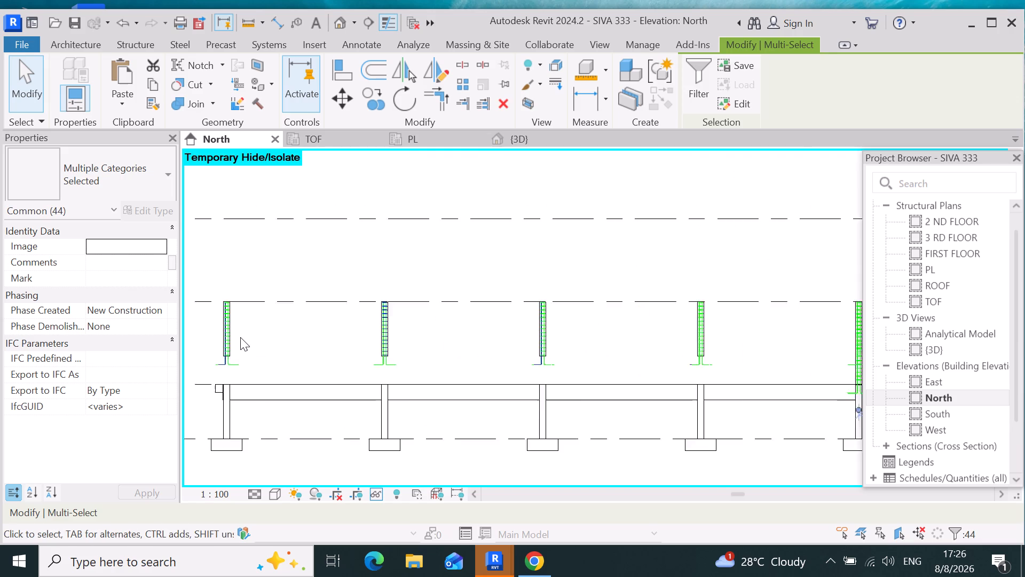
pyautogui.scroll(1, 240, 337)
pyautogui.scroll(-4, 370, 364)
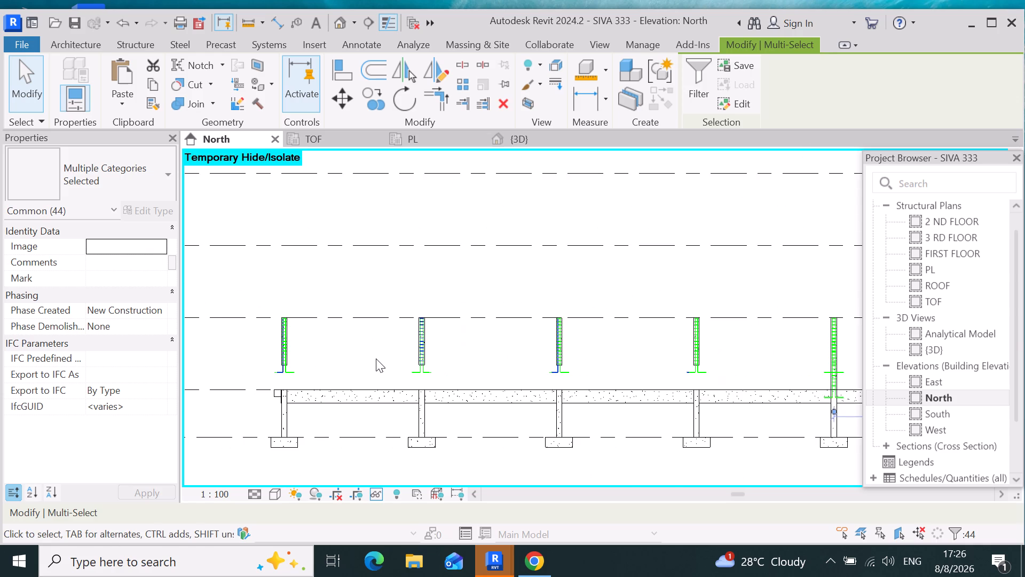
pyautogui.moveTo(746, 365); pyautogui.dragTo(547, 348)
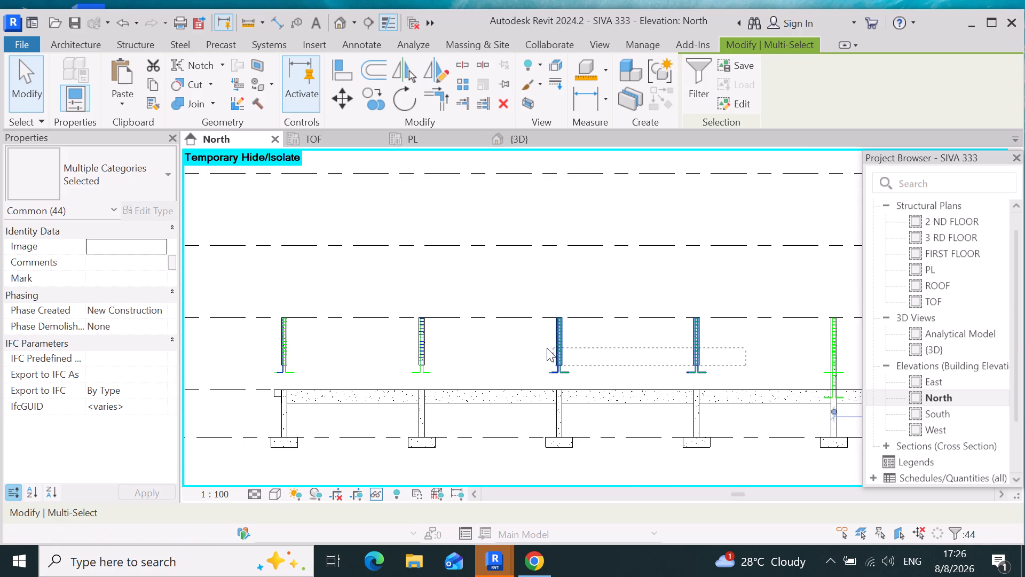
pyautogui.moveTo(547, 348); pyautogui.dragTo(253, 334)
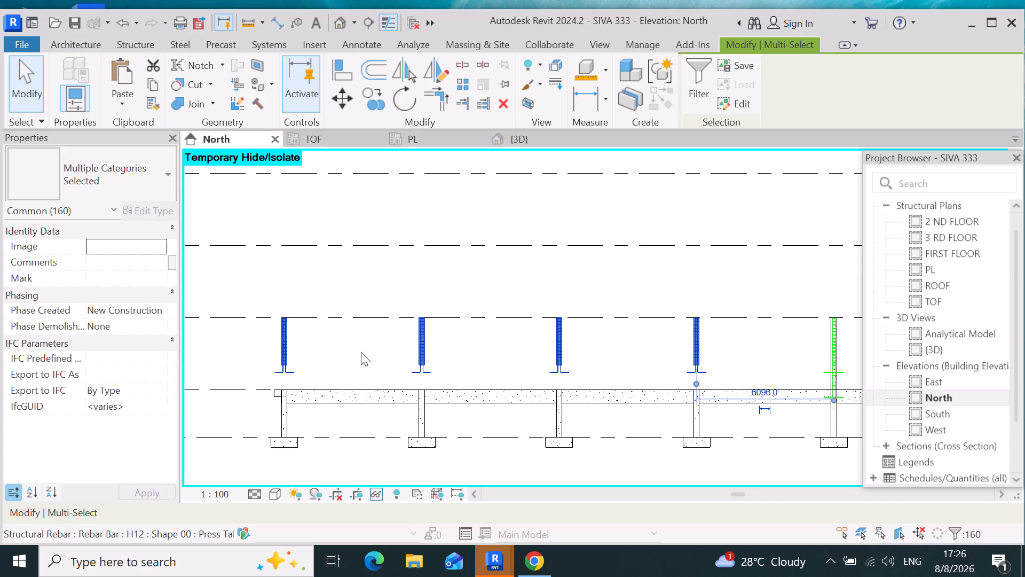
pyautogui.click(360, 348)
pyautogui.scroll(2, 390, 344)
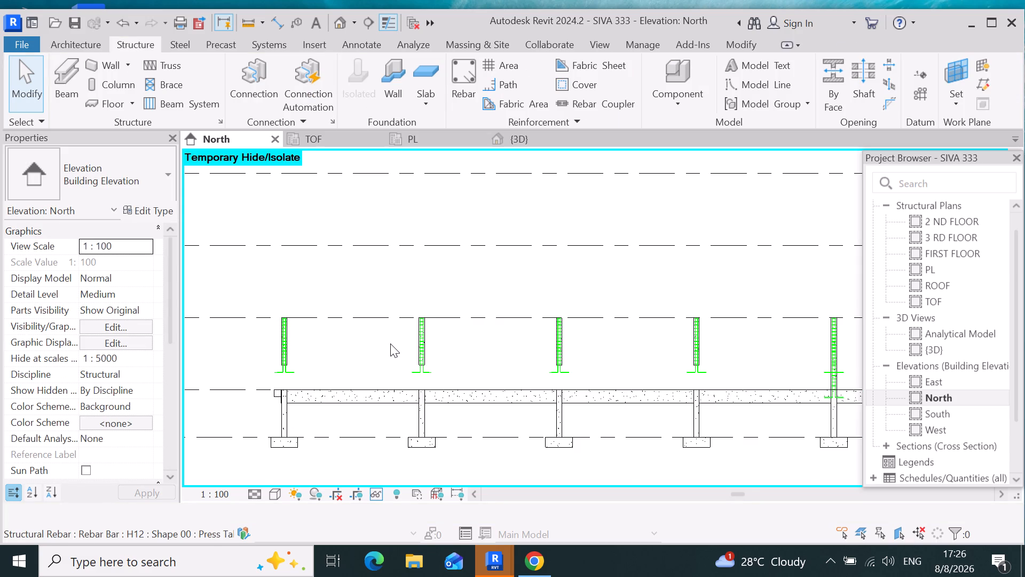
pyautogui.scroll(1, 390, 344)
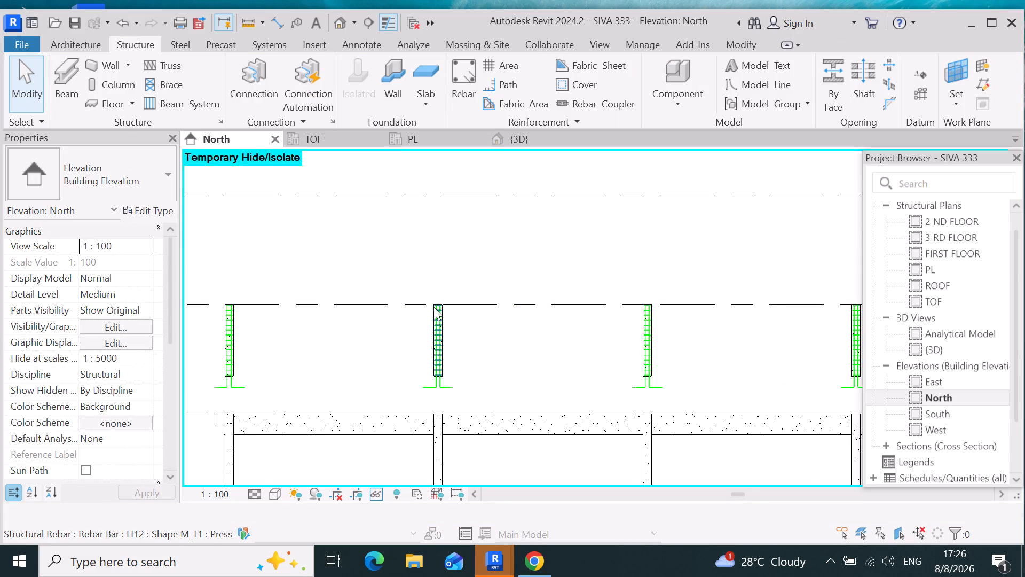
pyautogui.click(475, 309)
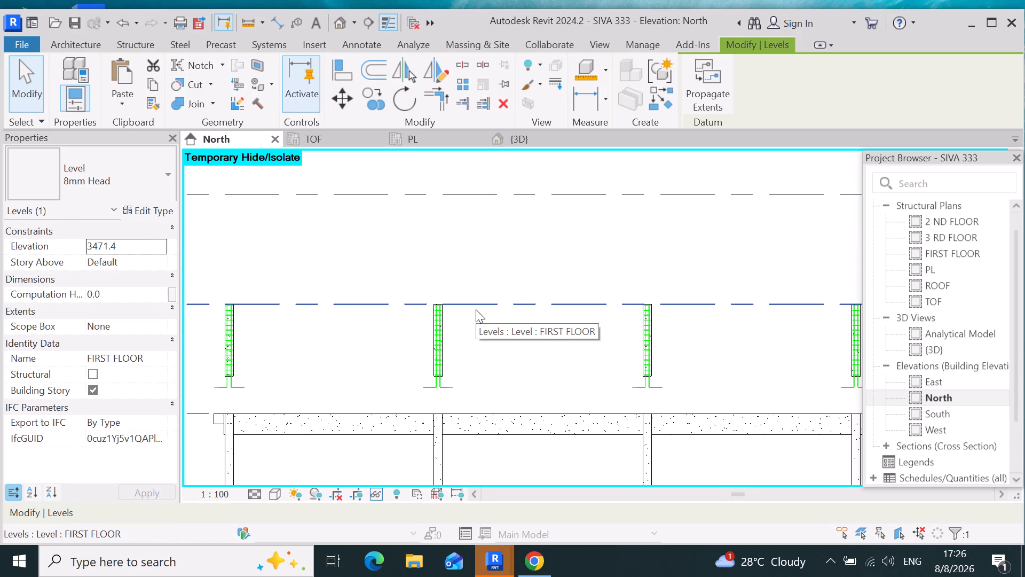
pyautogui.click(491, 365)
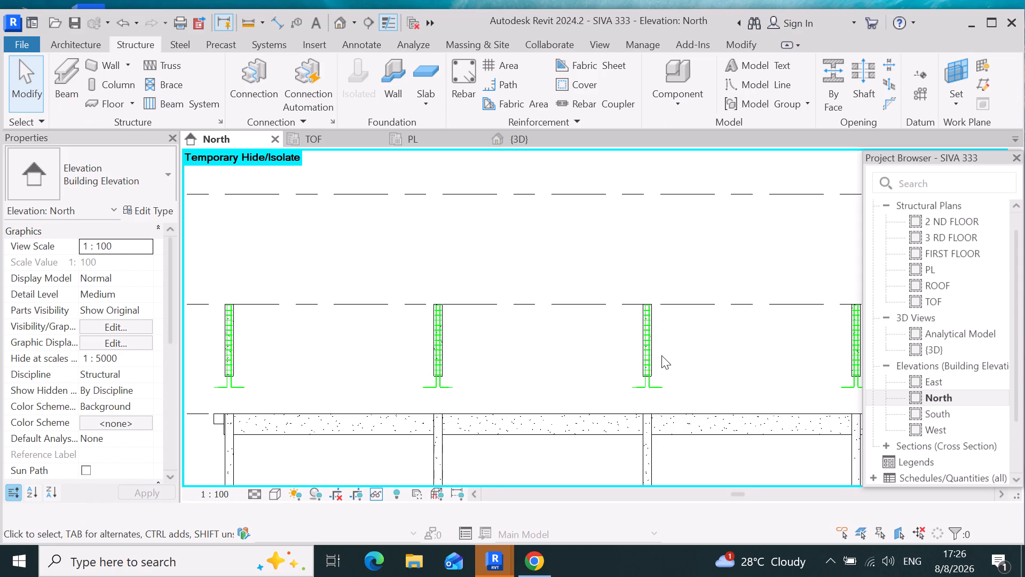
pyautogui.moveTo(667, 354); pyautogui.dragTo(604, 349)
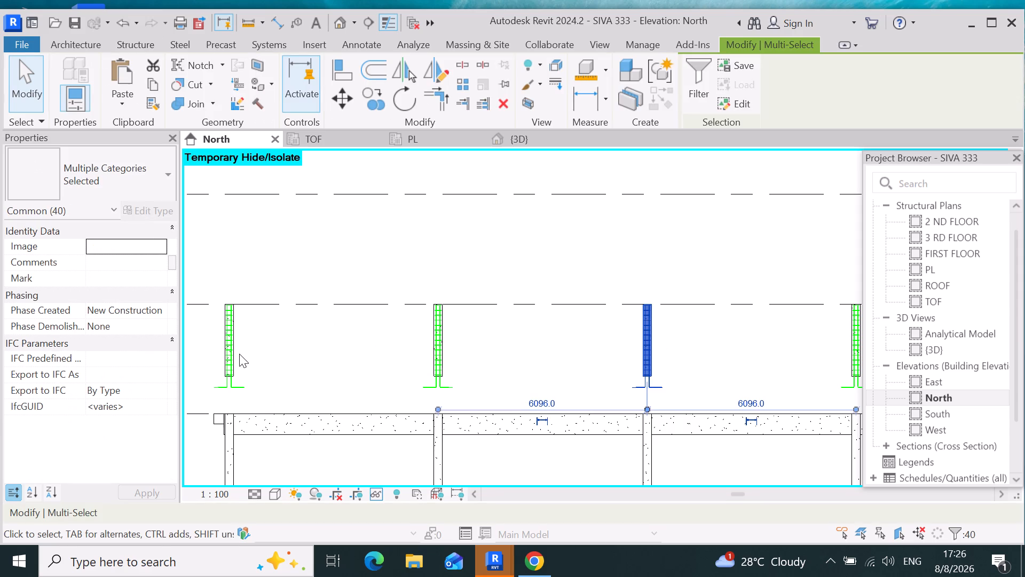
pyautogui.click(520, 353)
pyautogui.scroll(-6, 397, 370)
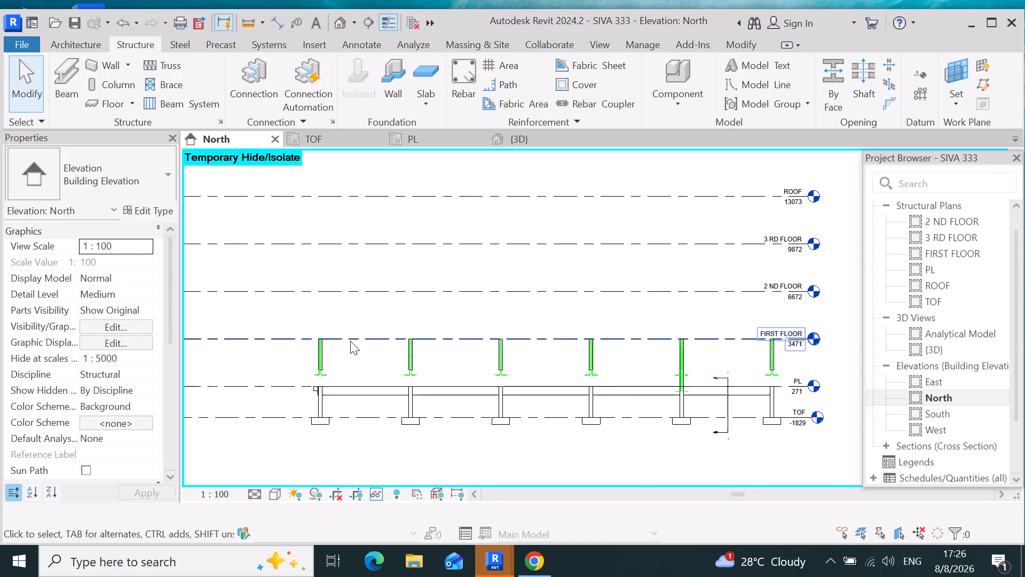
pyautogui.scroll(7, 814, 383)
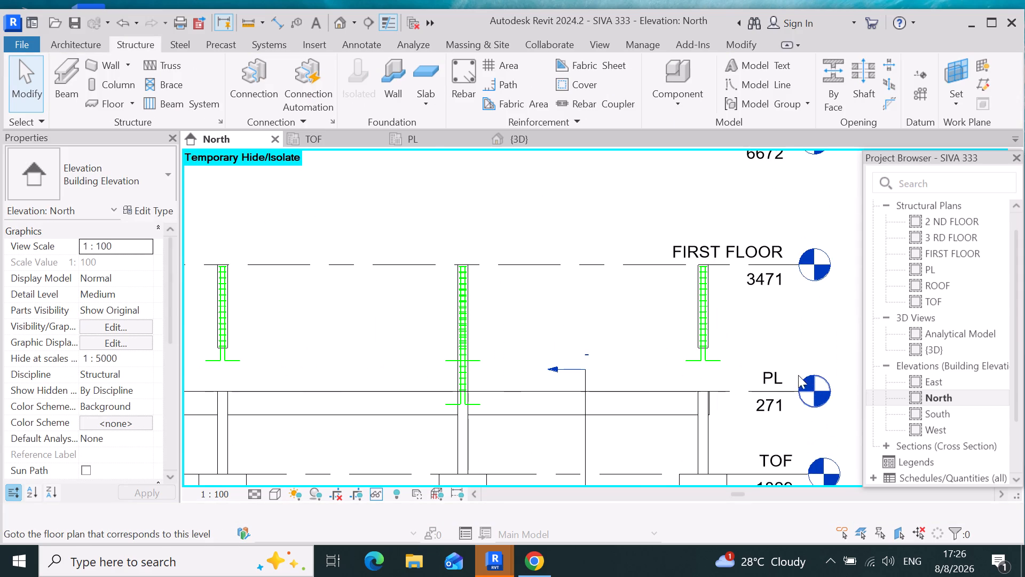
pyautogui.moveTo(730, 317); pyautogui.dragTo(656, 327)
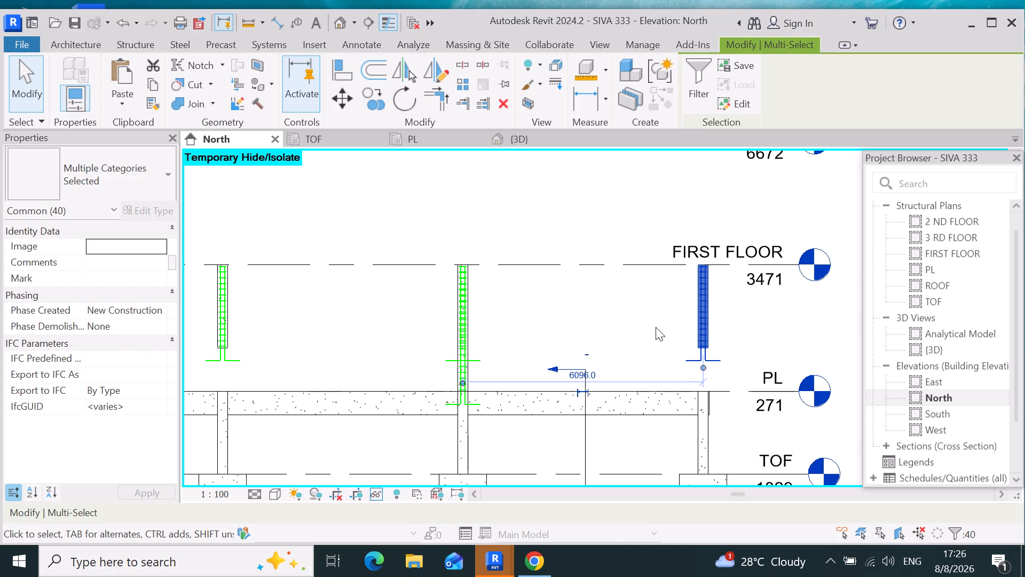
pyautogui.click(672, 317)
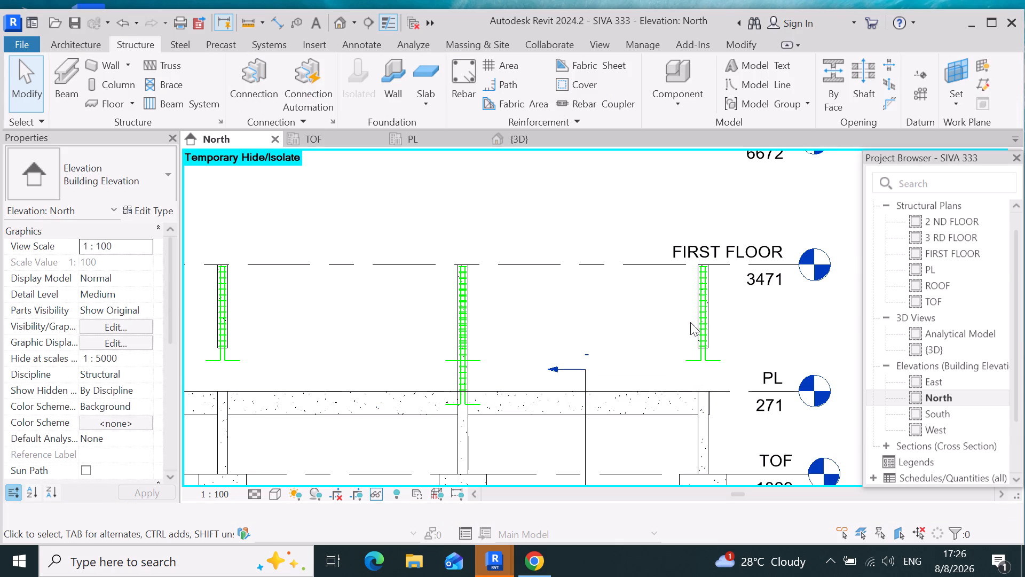
# Set the base offset of the pasted 500X250 column at grid location 5-6, between PL and FIRST FLOOR, to -6.
pyautogui.scroll(10, 692, 262)
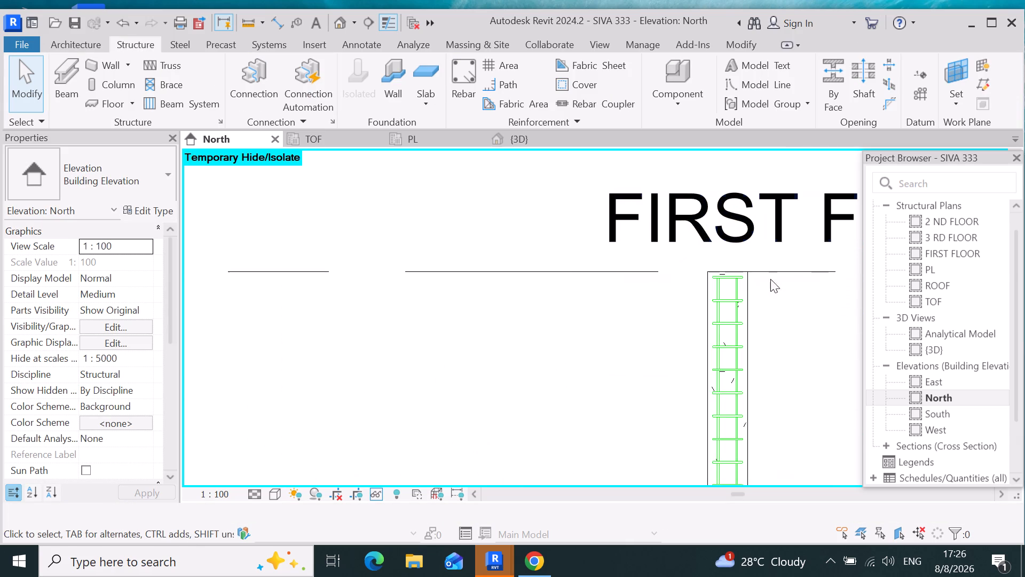
pyautogui.scroll(3, 731, 271)
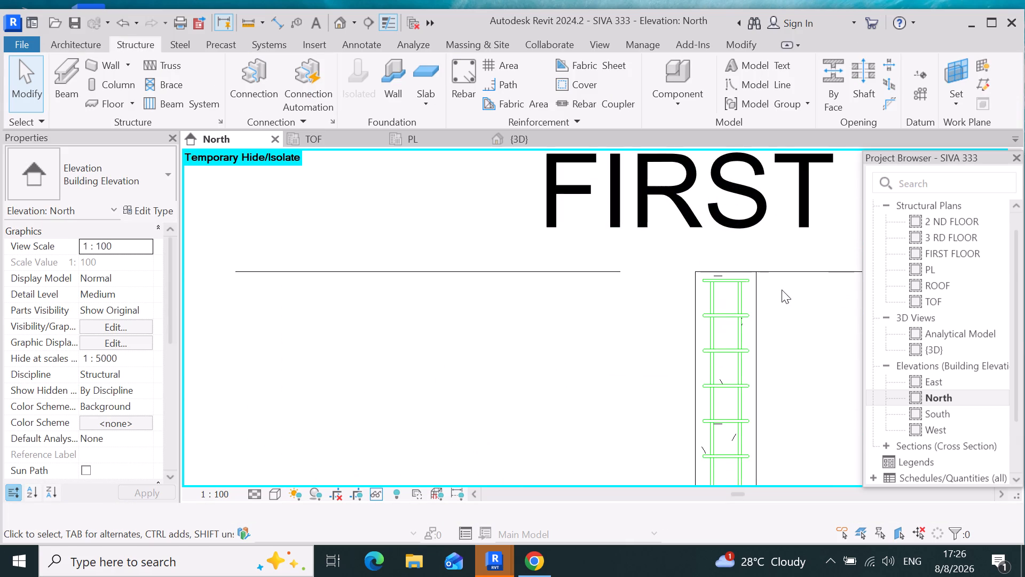
pyautogui.click(760, 284)
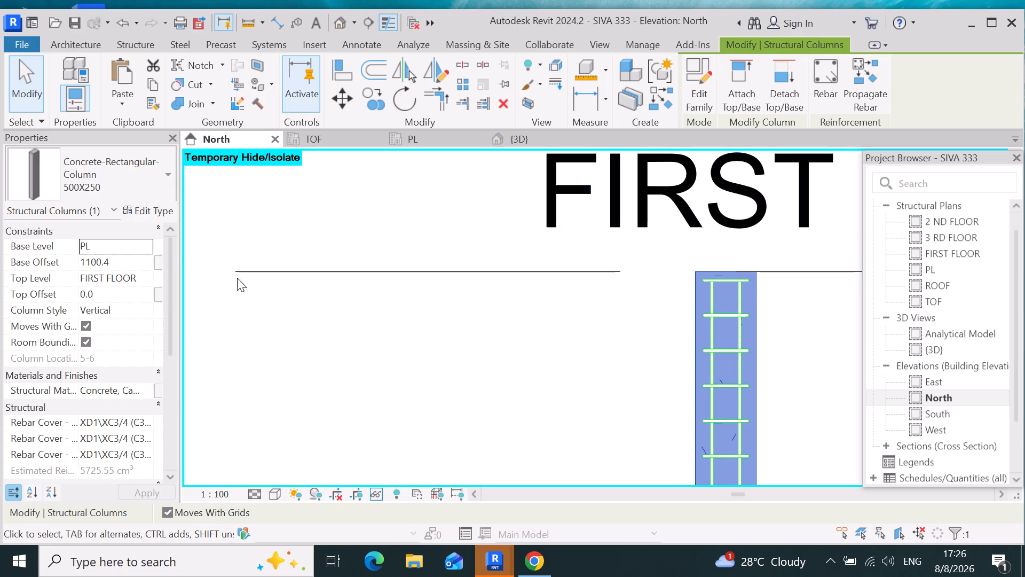
pyautogui.click(126, 261)
pyautogui.press('BackSpace')
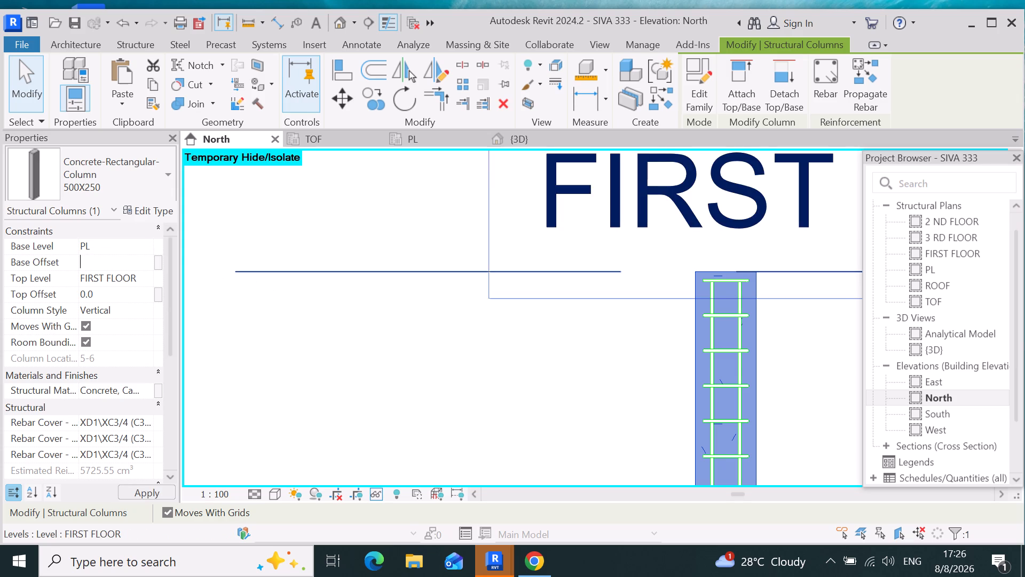
pyautogui.press('-')
pyautogui.press('6')
pyautogui.press('Return')
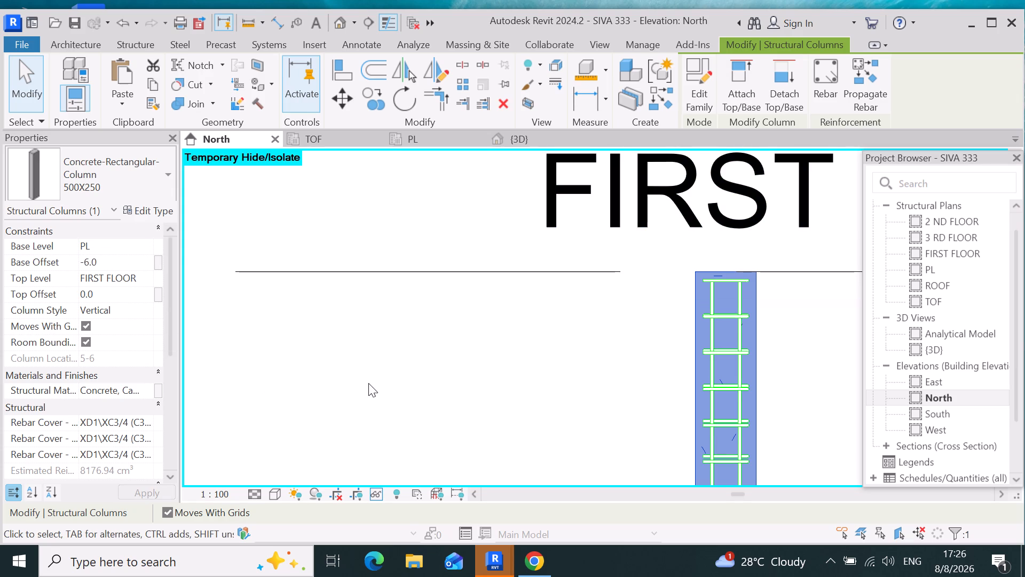
# Set the base offset of the pasted 500X250 column at grid location 5-8, between PL and FIRST FLOOR, to -6.
pyautogui.scroll(-5, 421, 344)
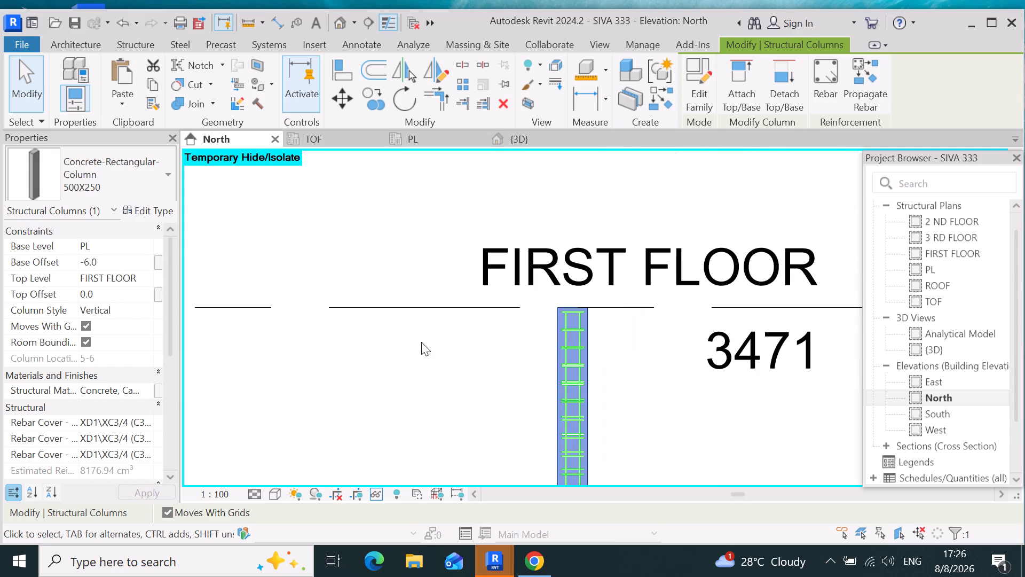
pyautogui.scroll(-5, 421, 339)
pyautogui.scroll(-5, 484, 314)
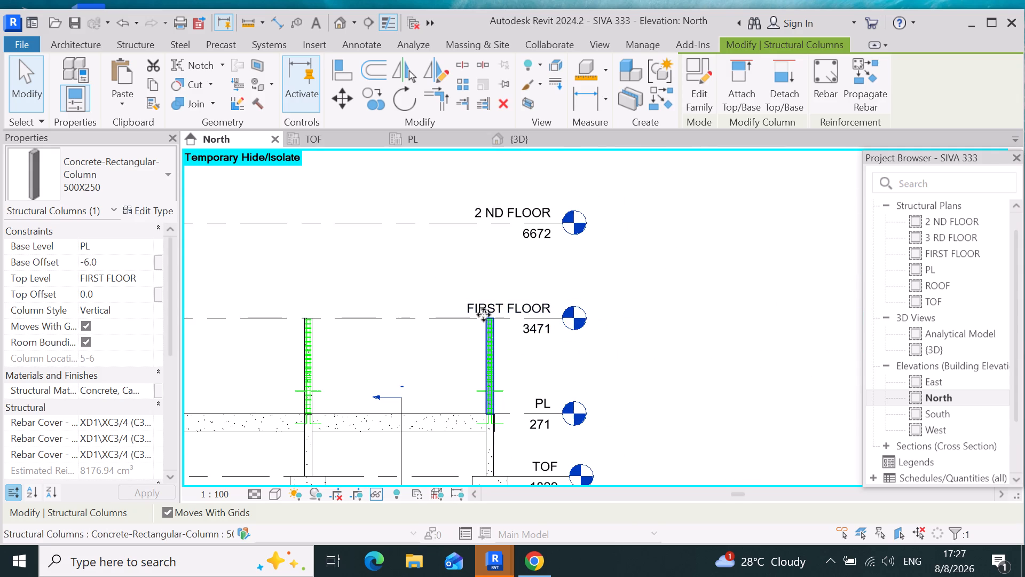
pyautogui.scroll(-4, 706, 361)
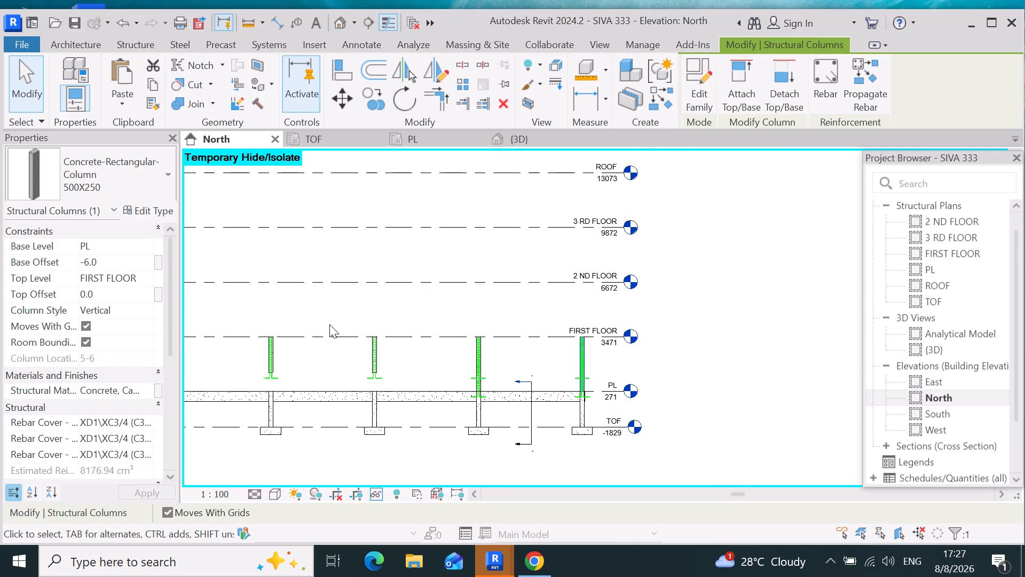
pyautogui.scroll(4, 330, 326)
pyautogui.scroll(12, 391, 364)
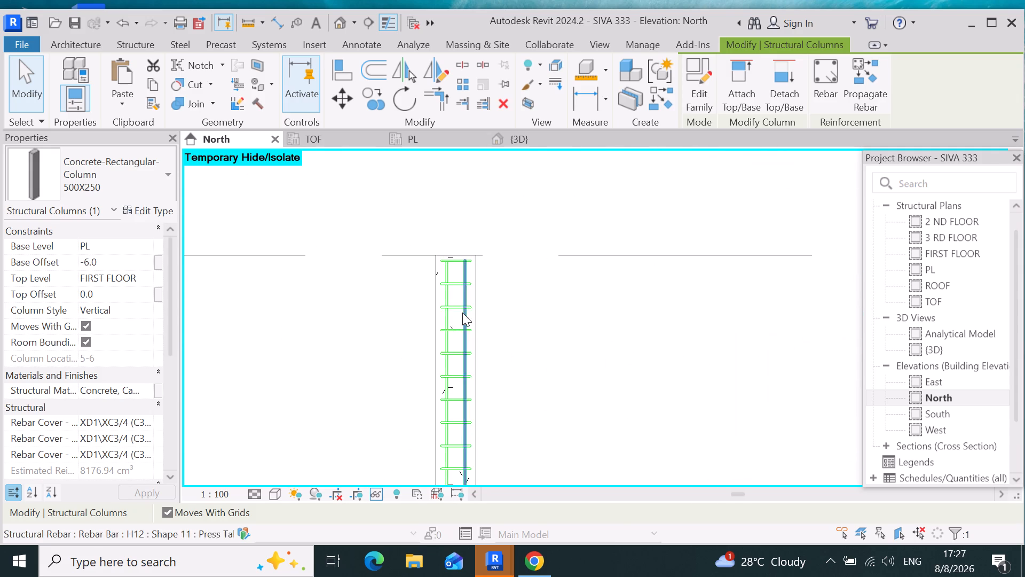
pyautogui.scroll(8, 469, 248)
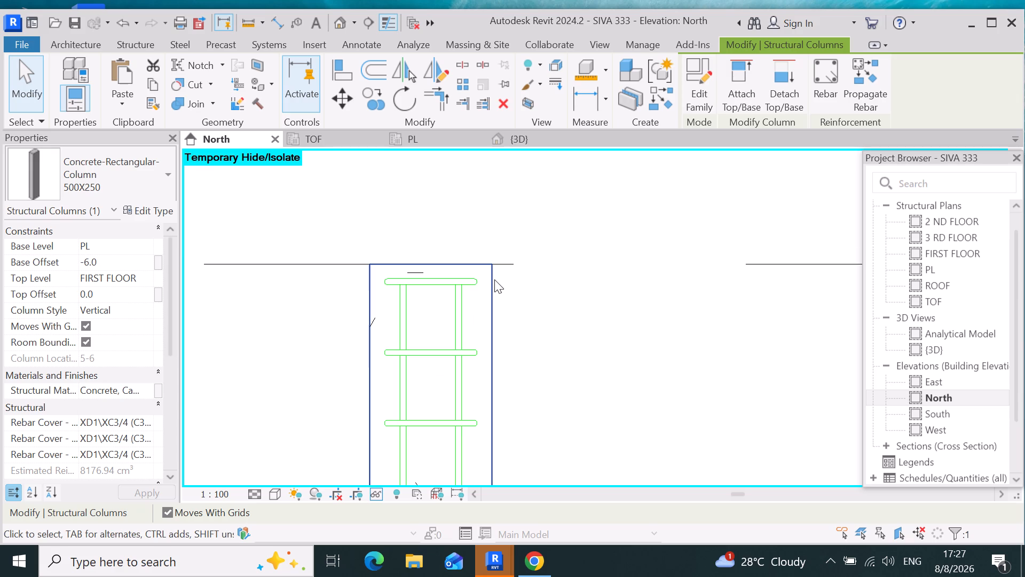
pyautogui.click(494, 279)
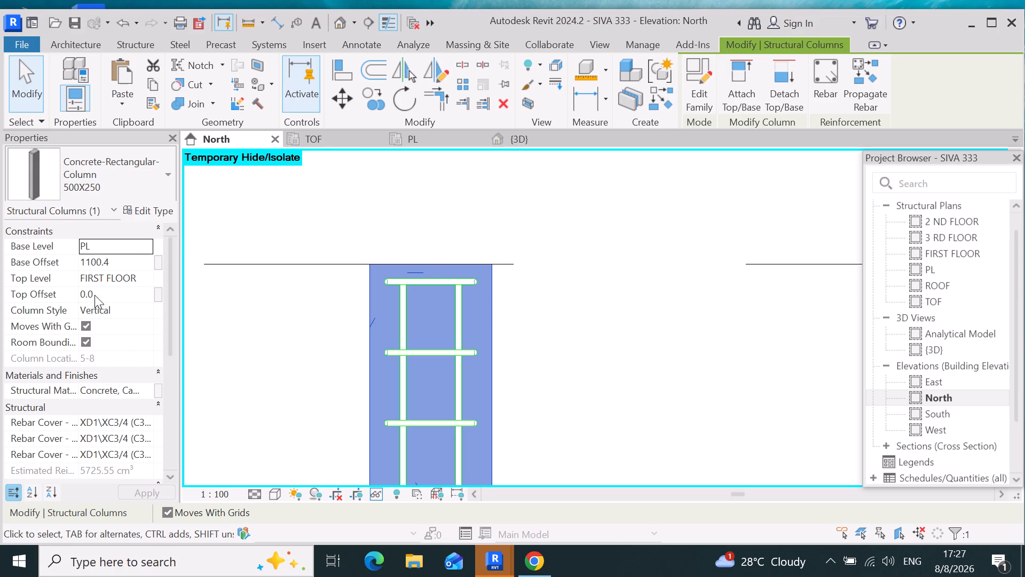
pyautogui.click(130, 259)
pyautogui.press('BackSpace')
pyautogui.write('-6')
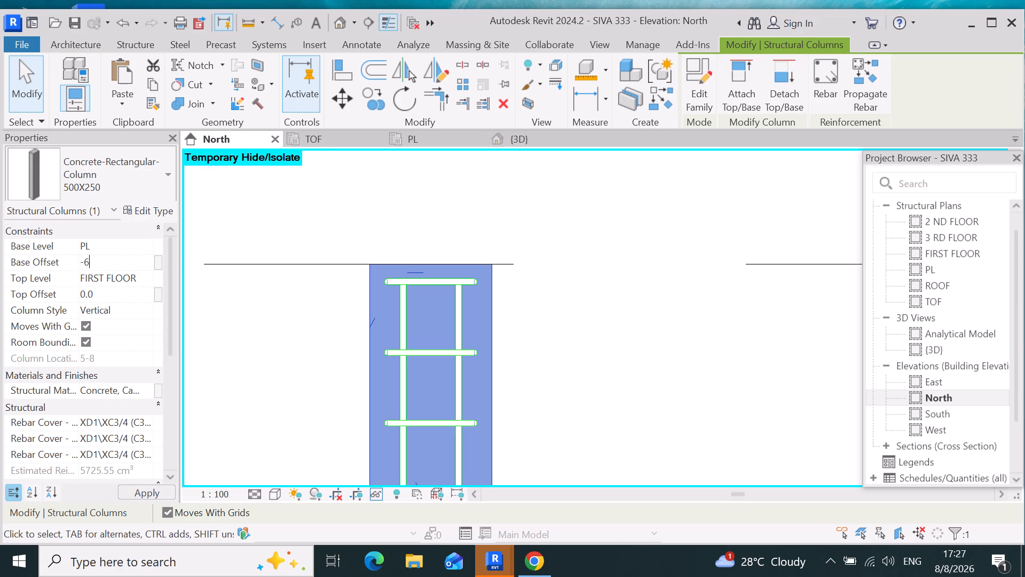
pyautogui.press('Return')
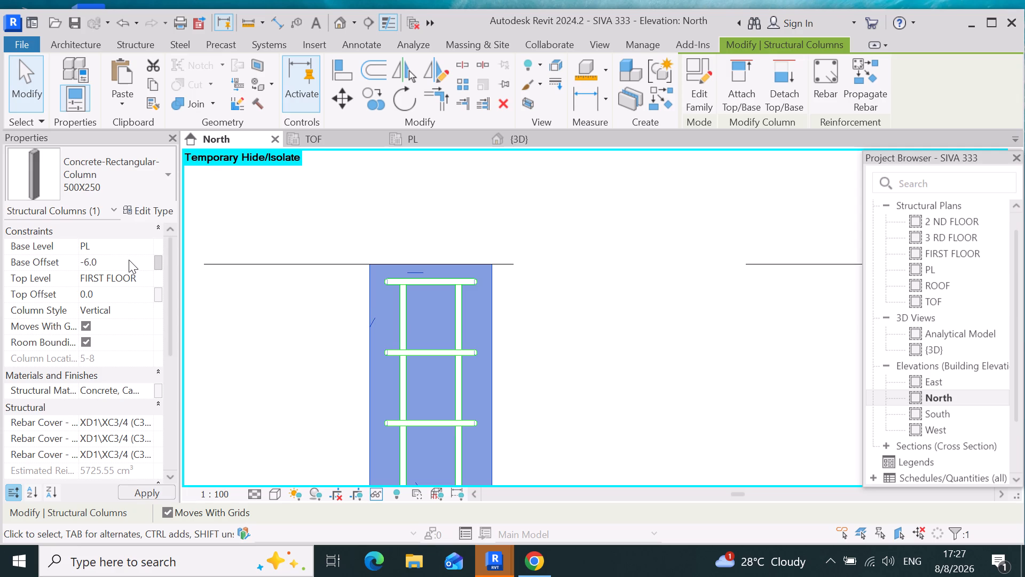
# Set the base offset of the pasted 500X250 column at grid location 5-9, between PL and FIRST FLOOR, to -6.
pyautogui.scroll(-12, 698, 308)
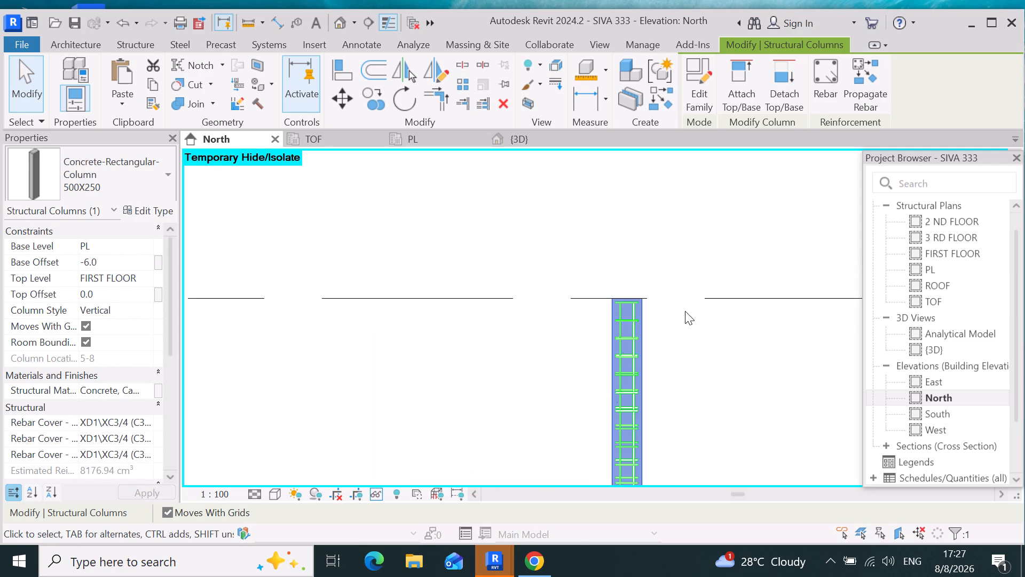
pyautogui.scroll(-3, 685, 311)
pyautogui.scroll(-4, 541, 311)
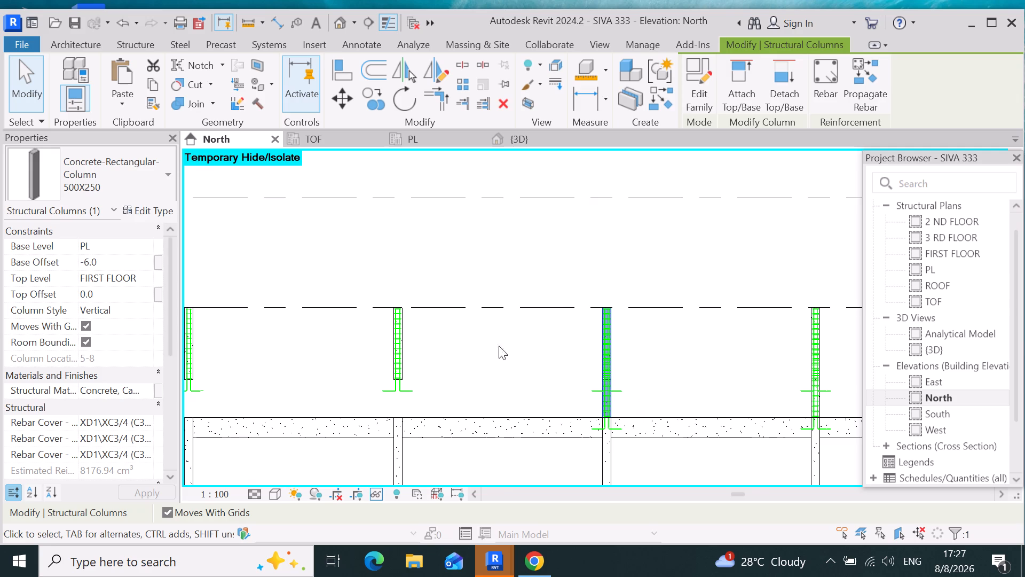
pyautogui.scroll(-2, 501, 343)
pyautogui.scroll(8, 424, 325)
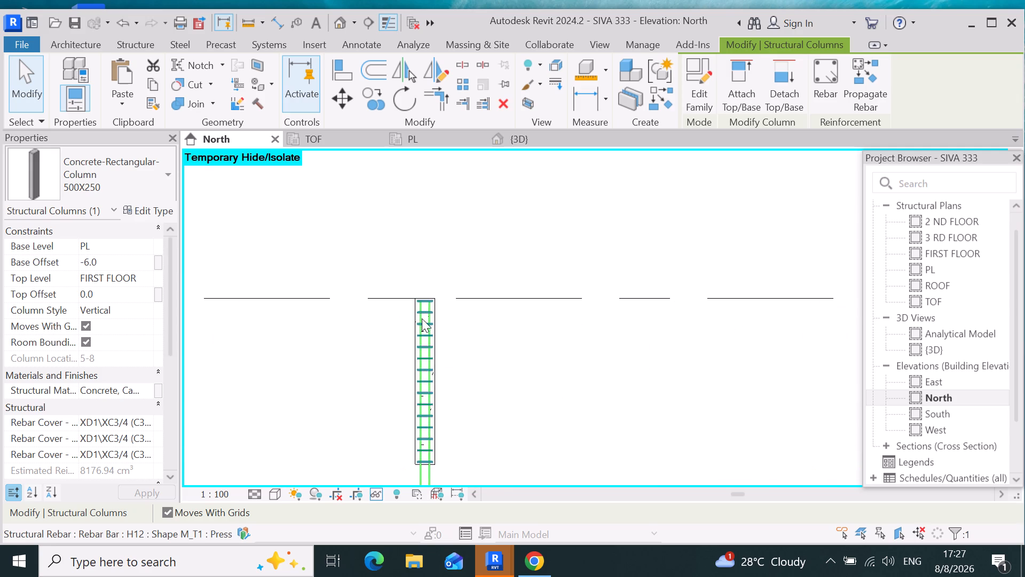
pyautogui.scroll(13, 422, 318)
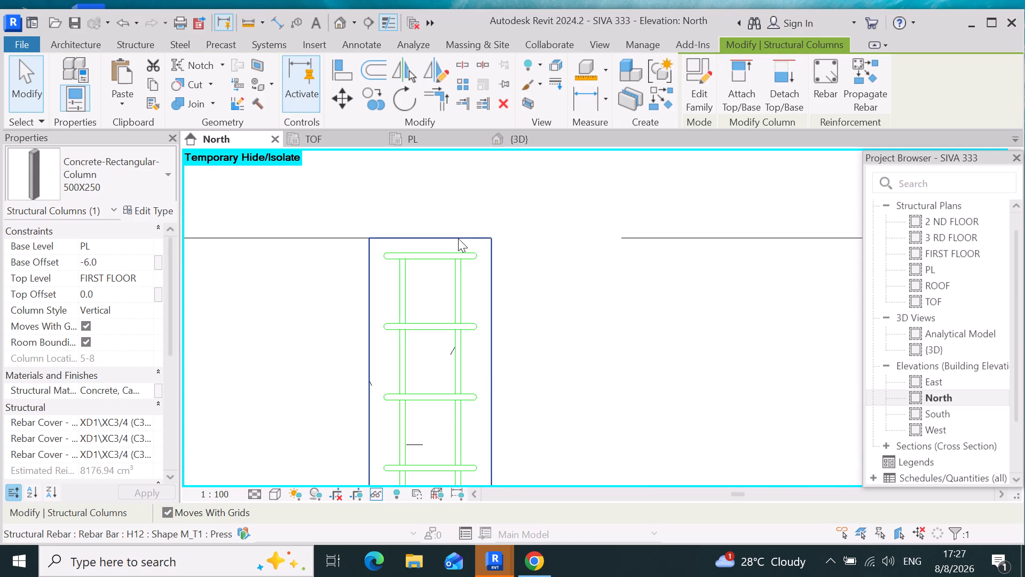
pyautogui.click(461, 240)
pyautogui.click(131, 261)
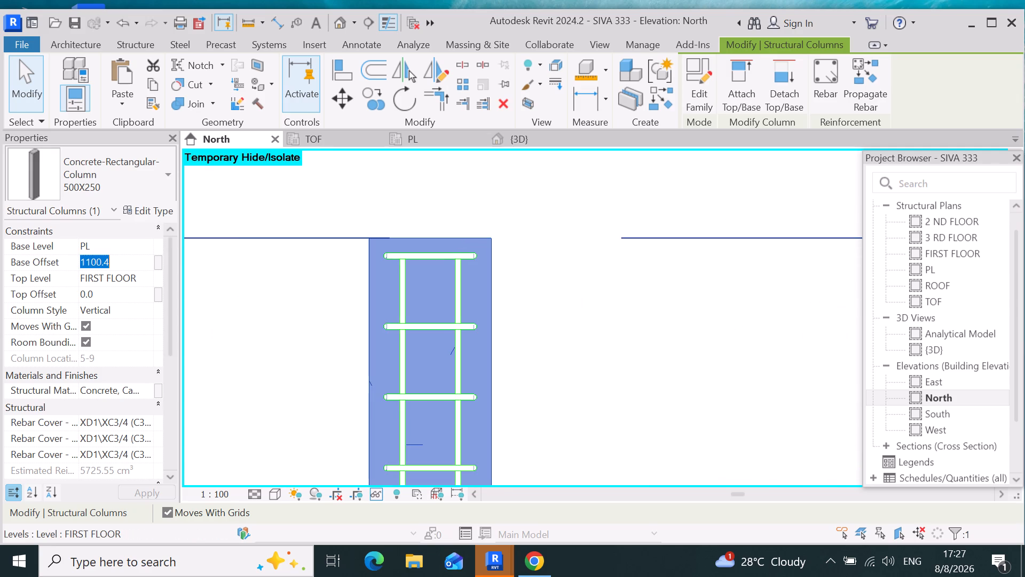
pyautogui.press('BackSpace')
pyautogui.press('BackSpace')
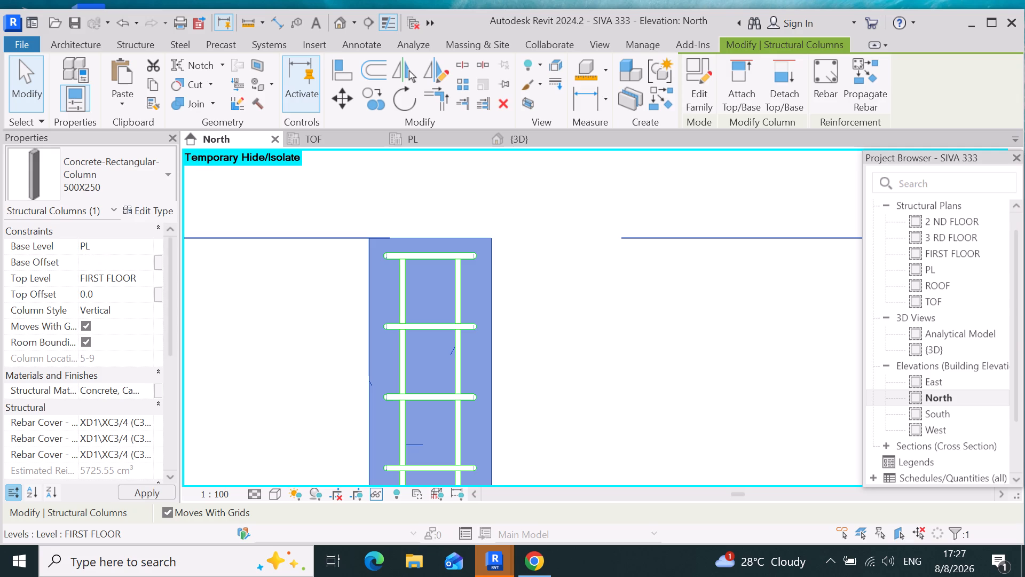
pyautogui.write('-6')
pyautogui.press('Return')
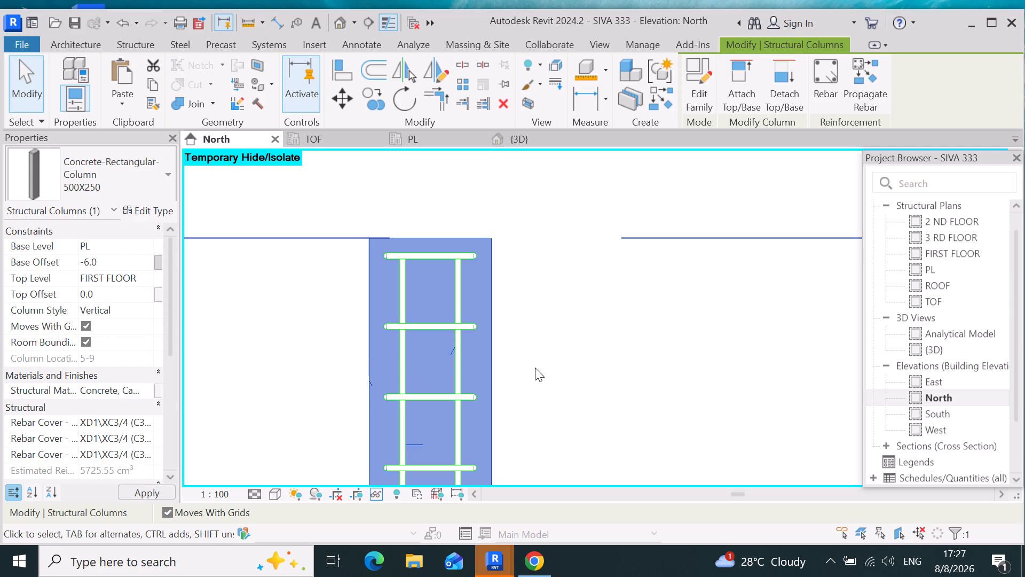
# Set the base offset of the pasted 500X250 column at grid location 5-10, between PL and FIRST FLOOR, to -6.
pyautogui.scroll(-15, 580, 332)
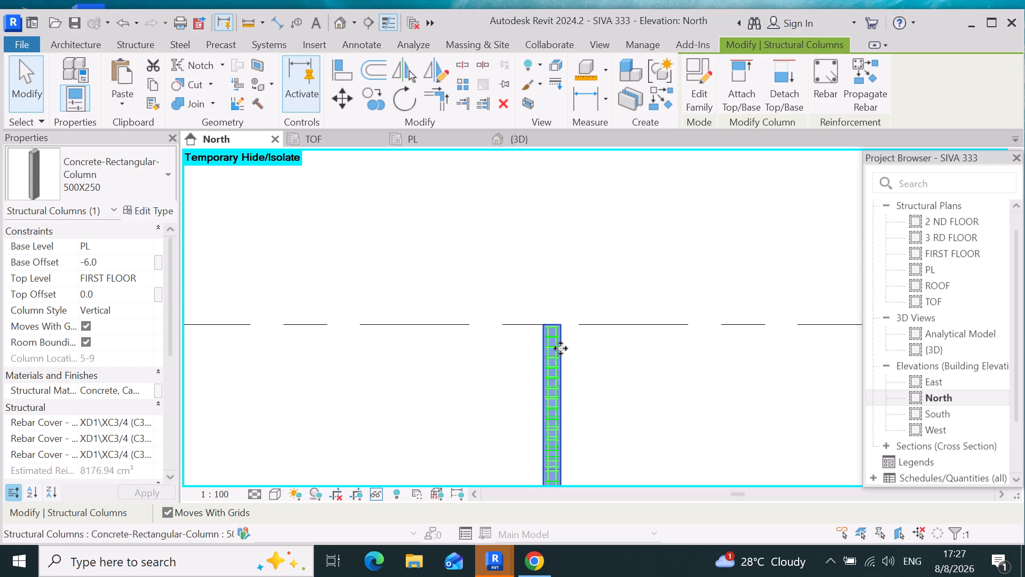
pyautogui.scroll(-4, 543, 317)
pyautogui.scroll(2, 332, 342)
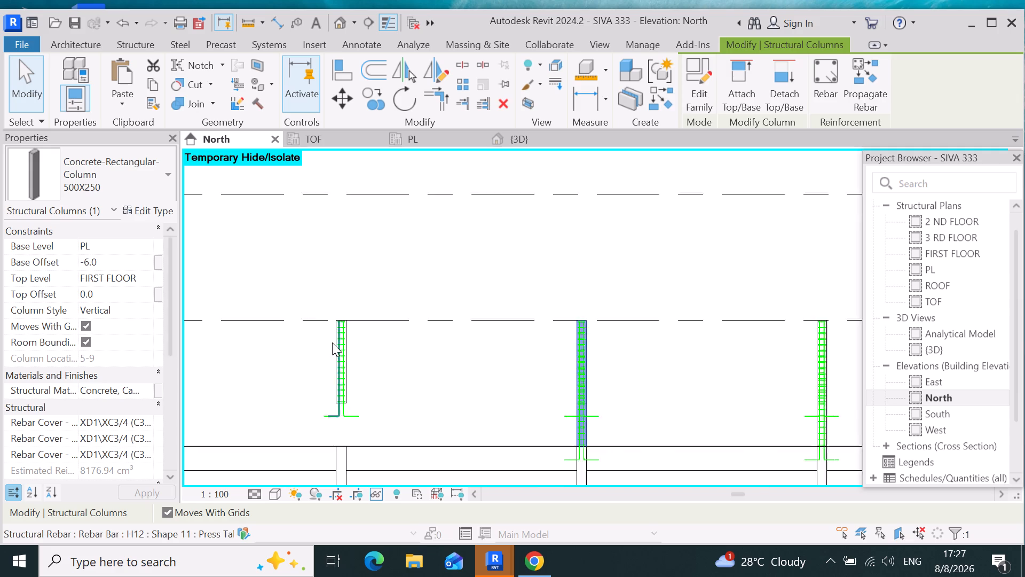
pyautogui.scroll(6, 332, 342)
pyautogui.scroll(8, 354, 293)
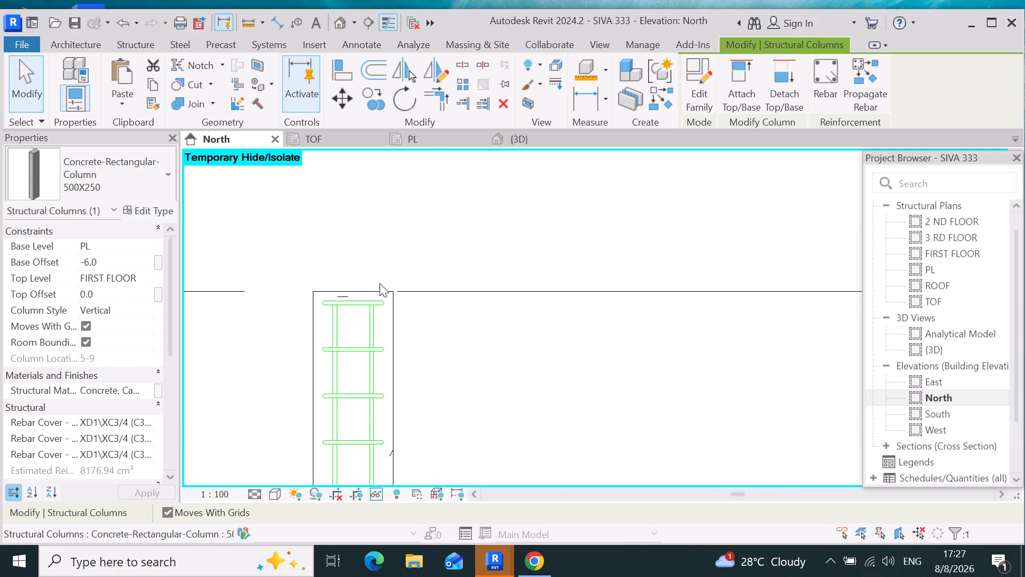
pyautogui.click(375, 290)
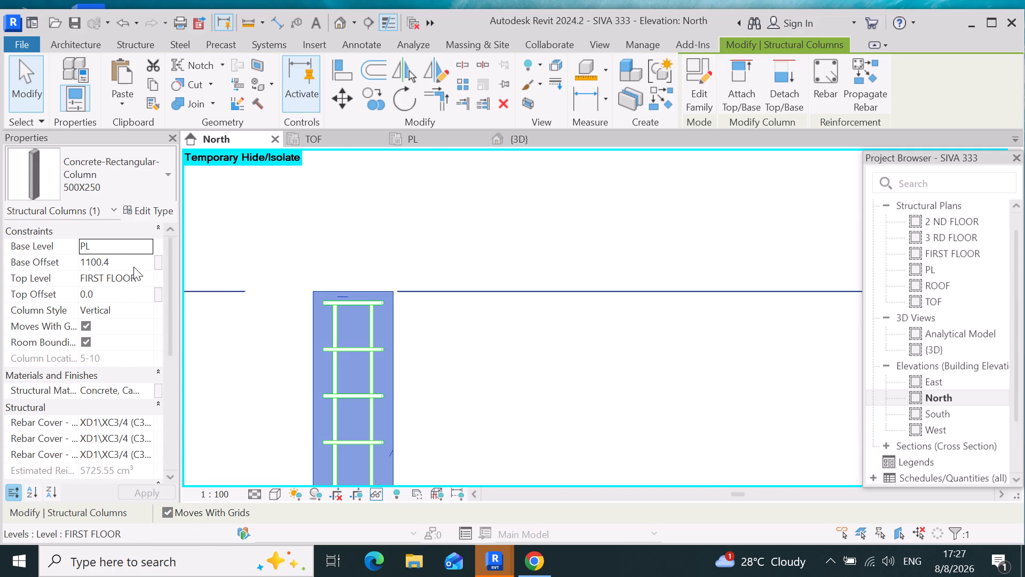
pyautogui.click(133, 267)
pyautogui.press('BackSpace')
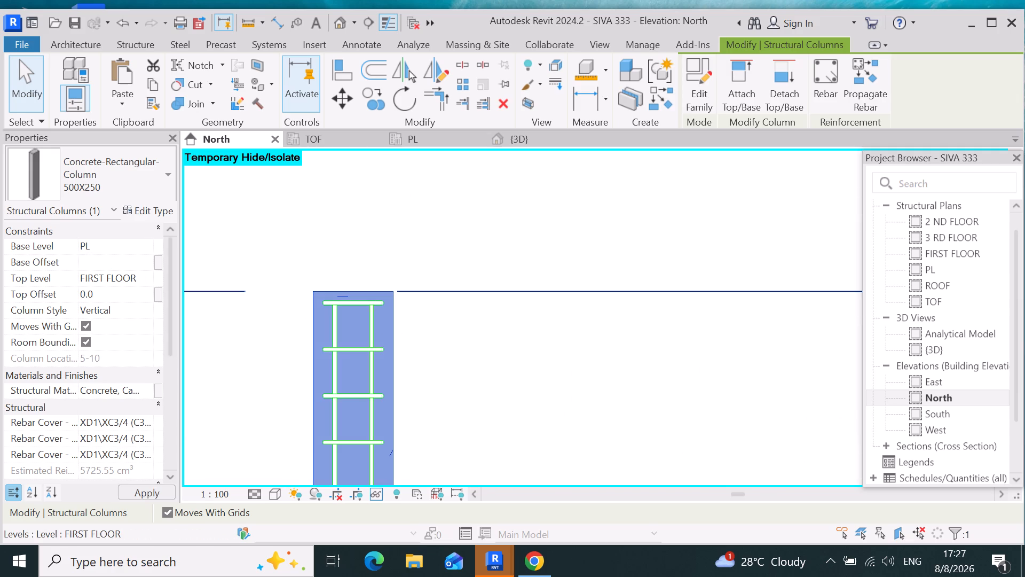
pyautogui.write('-6')
pyautogui.press('Return')
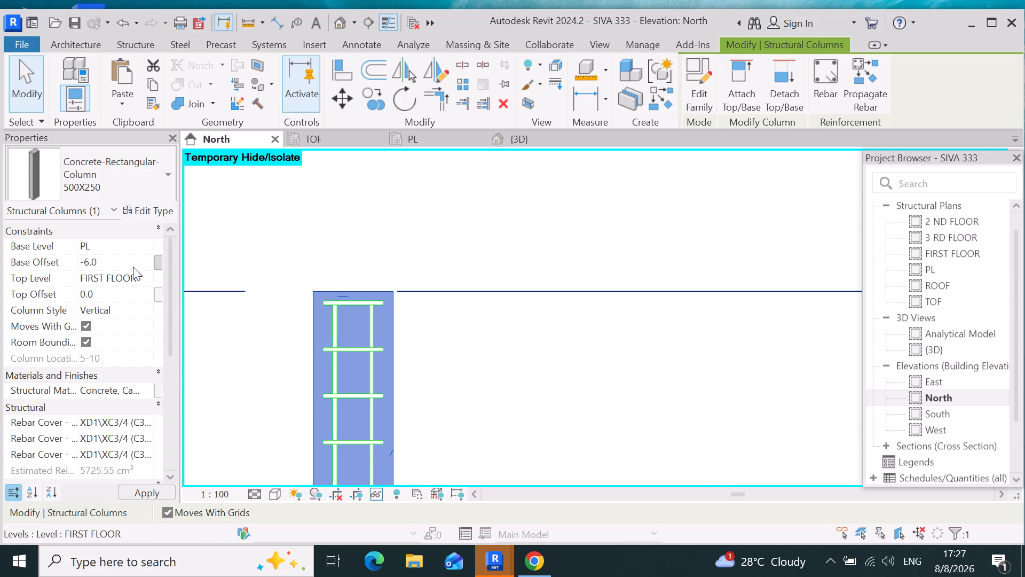
# Set the base offset of the pasted 500X250 column at grid location 5-11, between PL and FIRST FLOOR, to -6.
pyautogui.scroll(-10, 592, 369)
pyautogui.scroll(-7, 491, 337)
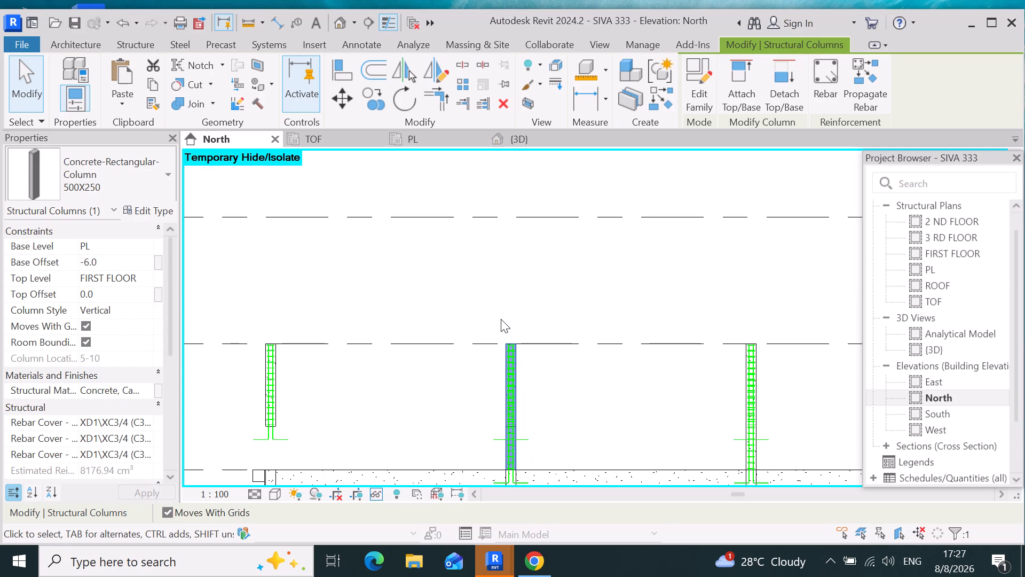
pyautogui.scroll(-2, 501, 319)
pyautogui.scroll(4, 358, 350)
pyautogui.scroll(-4, 488, 366)
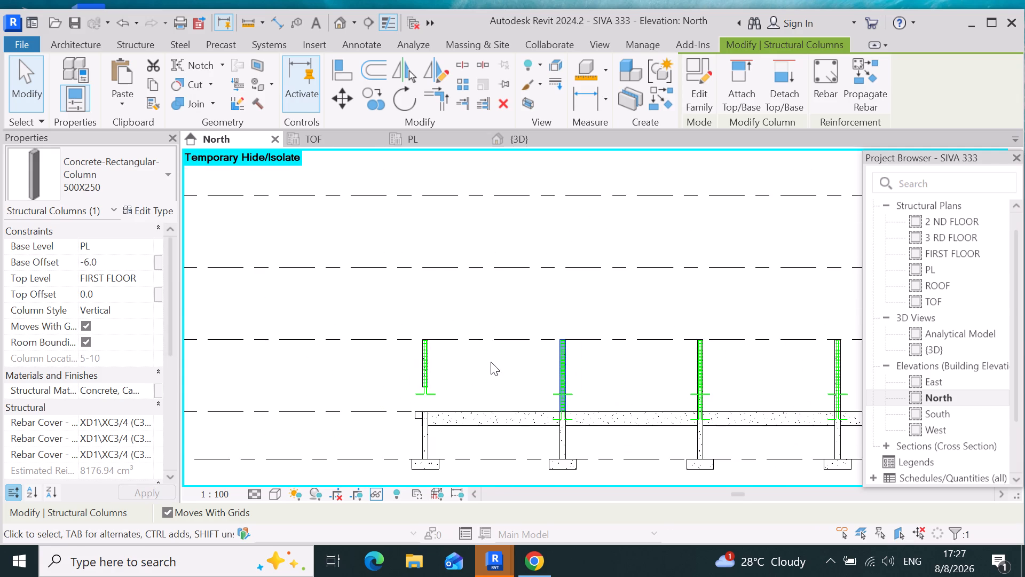
pyautogui.scroll(-5, 388, 353)
pyautogui.scroll(3, 329, 377)
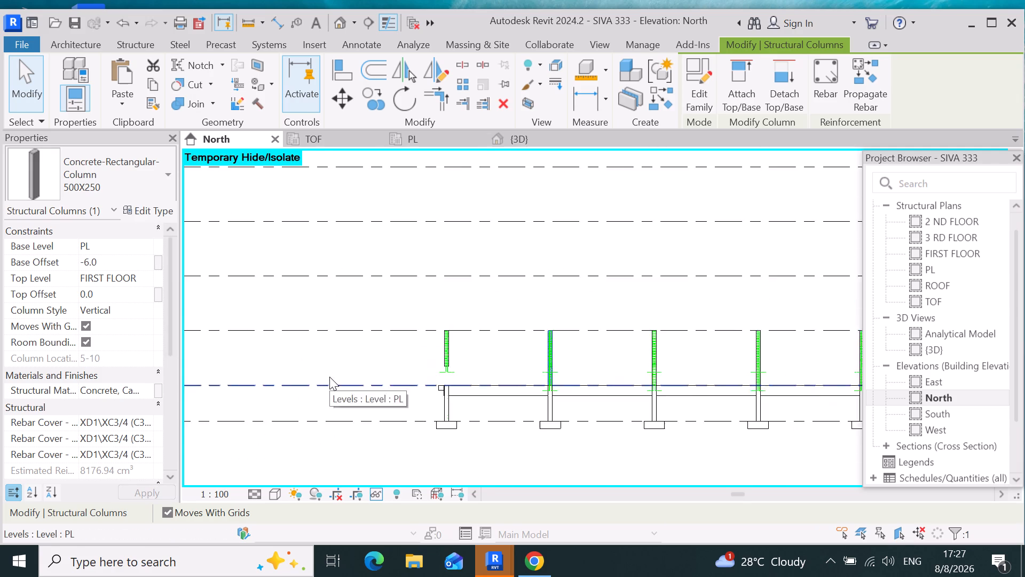
pyautogui.scroll(1, 329, 377)
pyautogui.scroll(8, 468, 354)
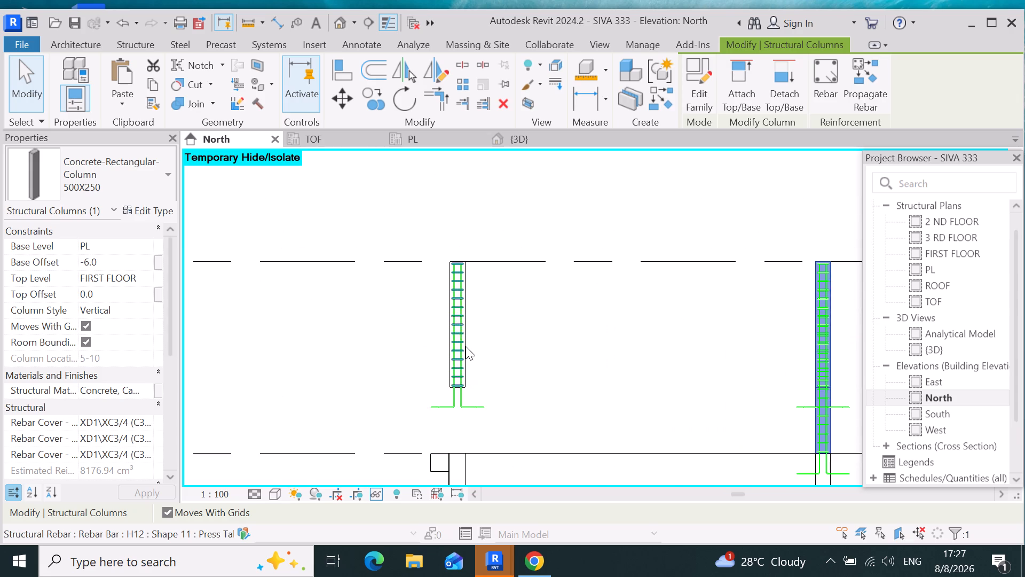
pyautogui.scroll(15, 456, 268)
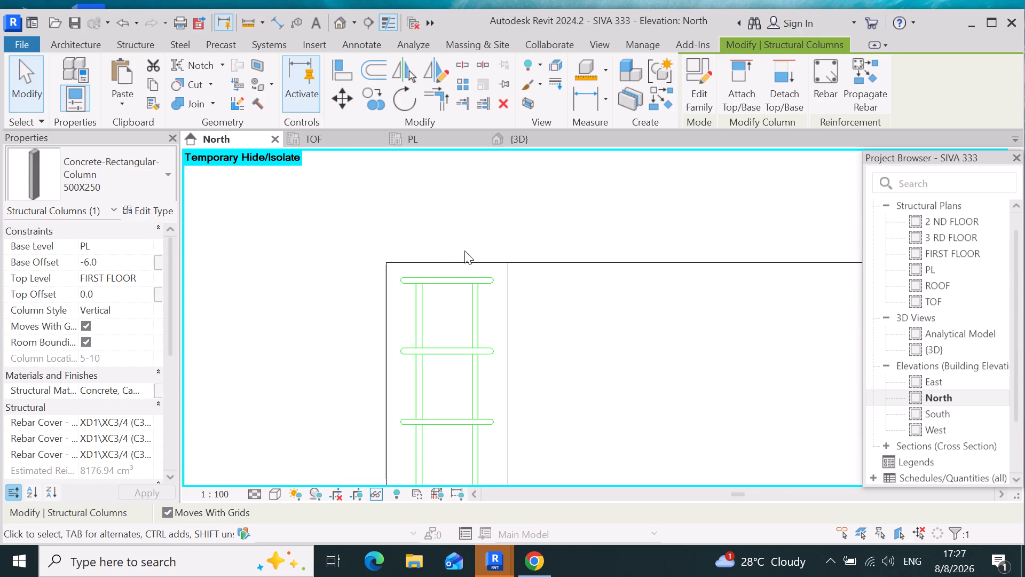
pyautogui.click(462, 261)
pyautogui.scroll(-5, 592, 321)
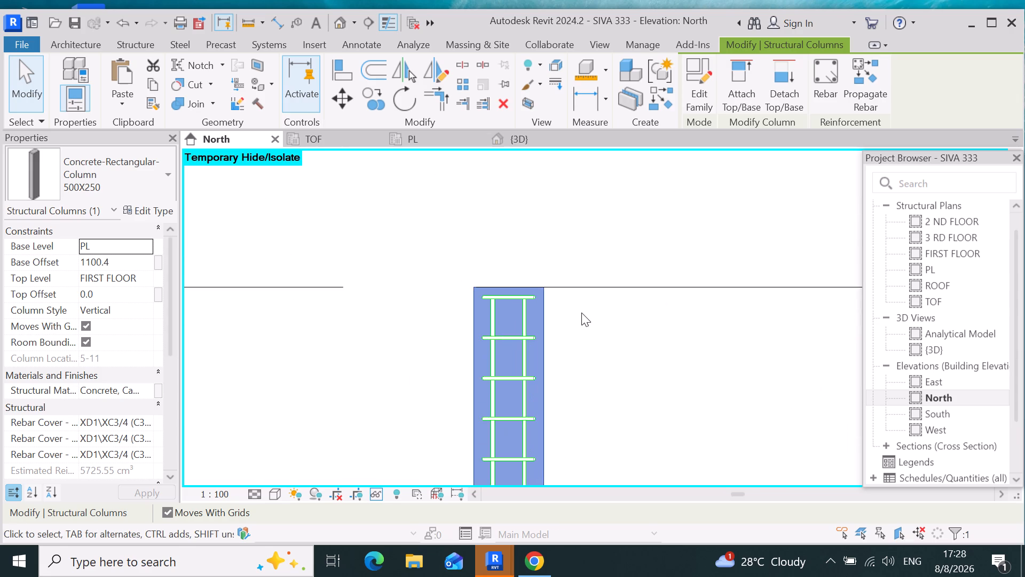
pyautogui.scroll(-5, 579, 312)
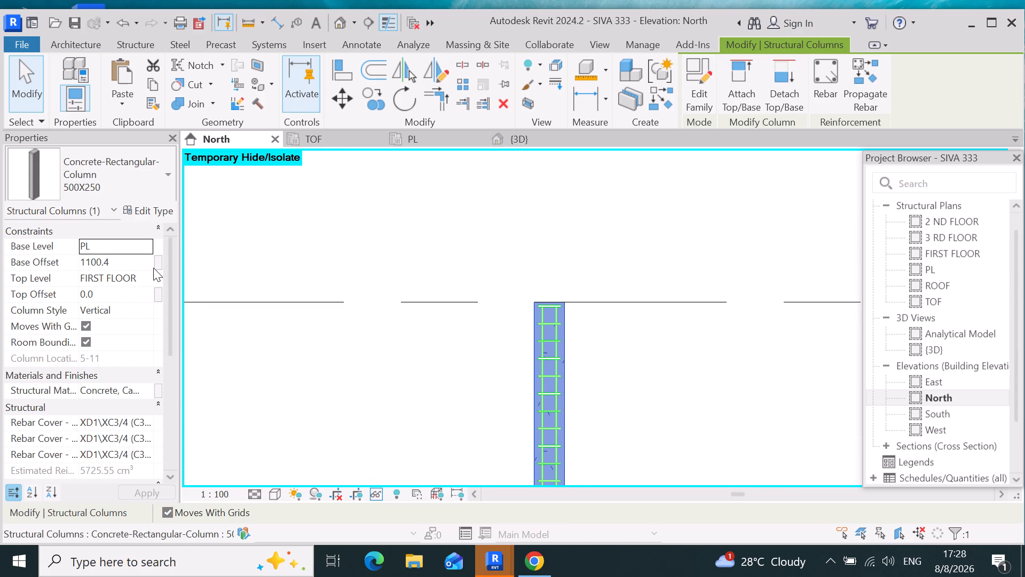
pyautogui.click(129, 262)
pyautogui.press('BackSpace')
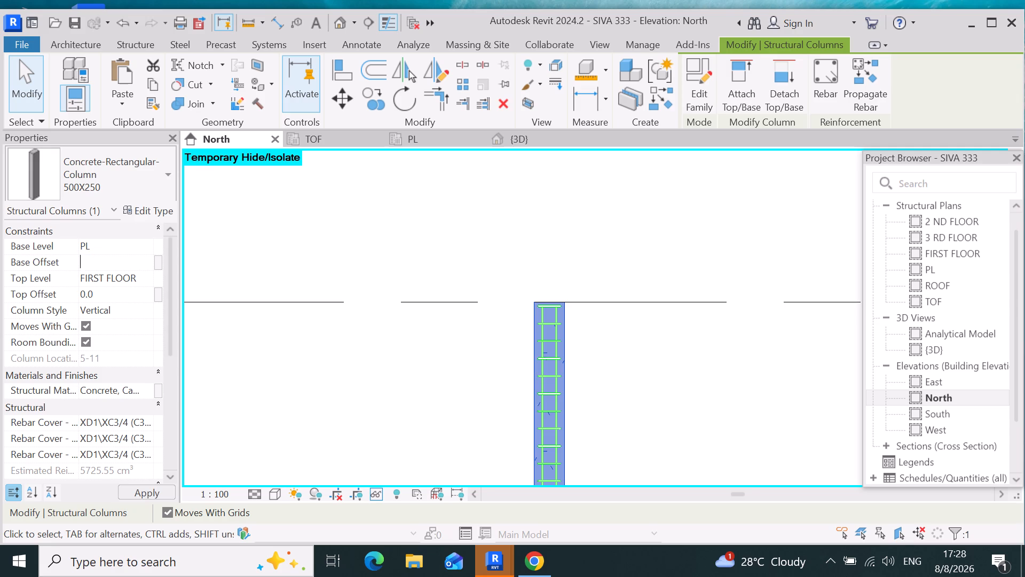
pyautogui.write('-6')
pyautogui.press('Return')
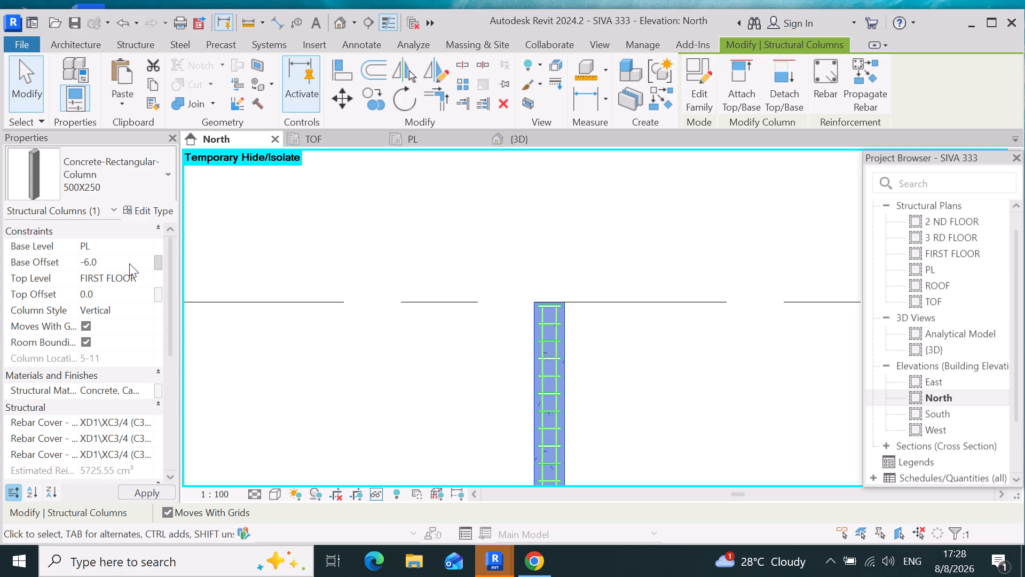
# Examine the pasted PL–FIRST FLOOR columns and their reinforcement across the whole grid in the 3D view, checking how their bases meet PL.
pyautogui.scroll(-10, 286, 259)
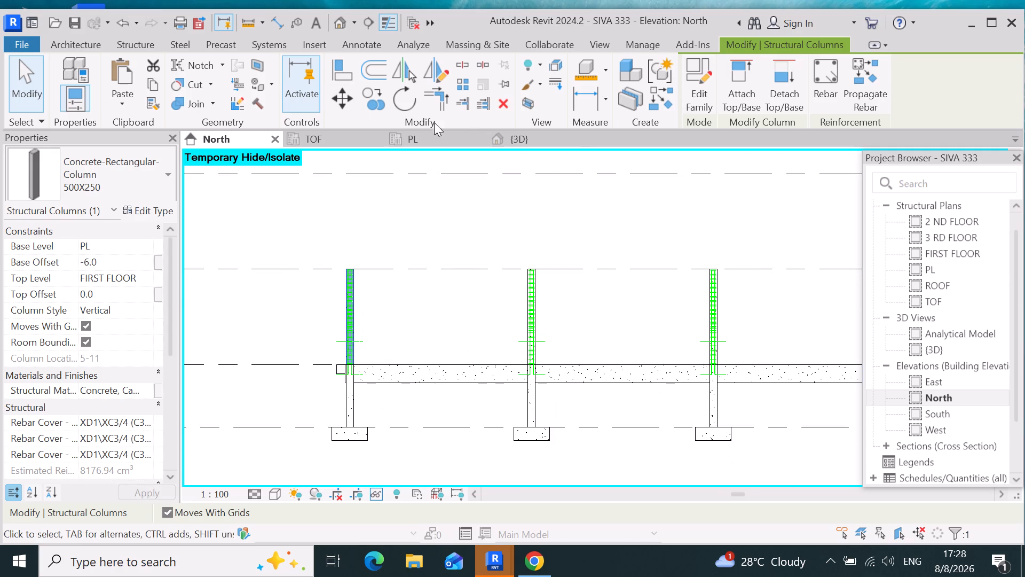
pyautogui.click(553, 140)
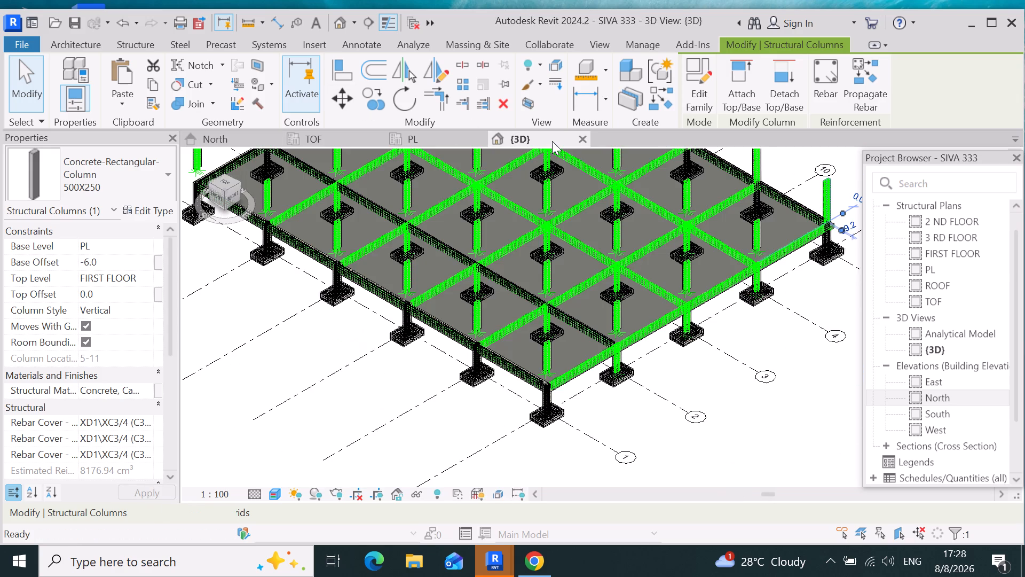
pyautogui.scroll(-4, 519, 414)
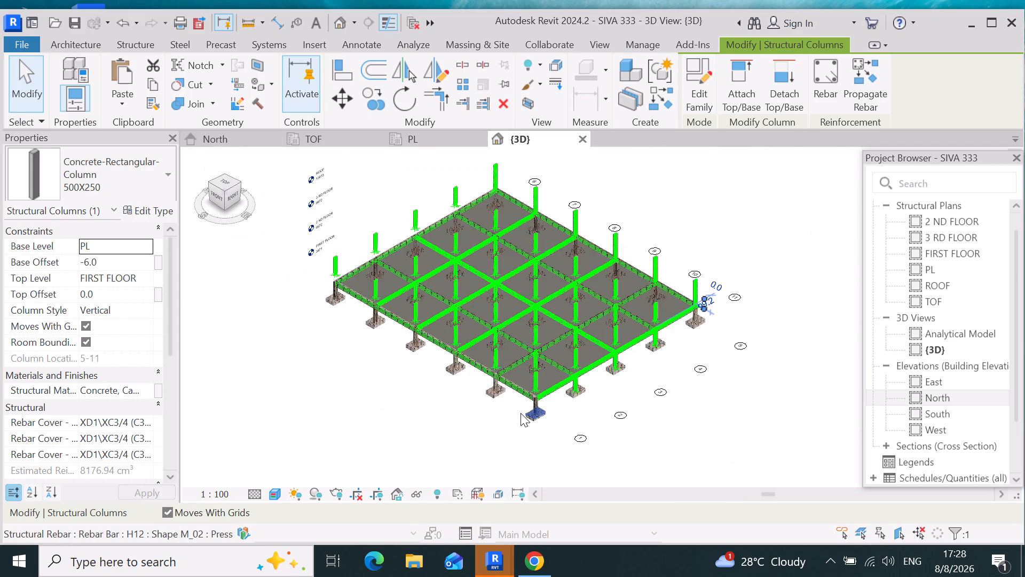
pyautogui.scroll(4, 535, 307)
pyautogui.scroll(11, 529, 228)
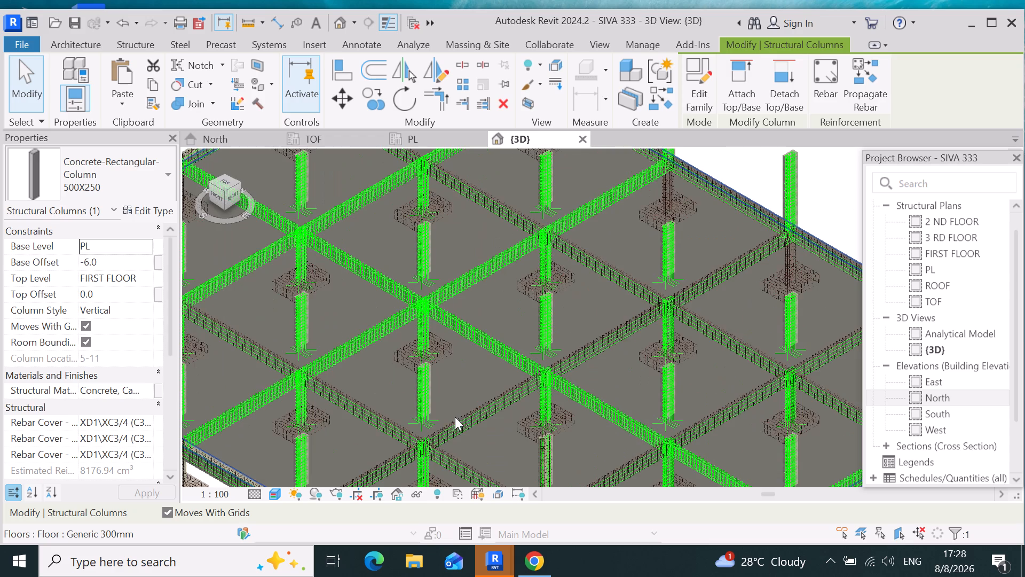
pyautogui.scroll(8, 454, 410)
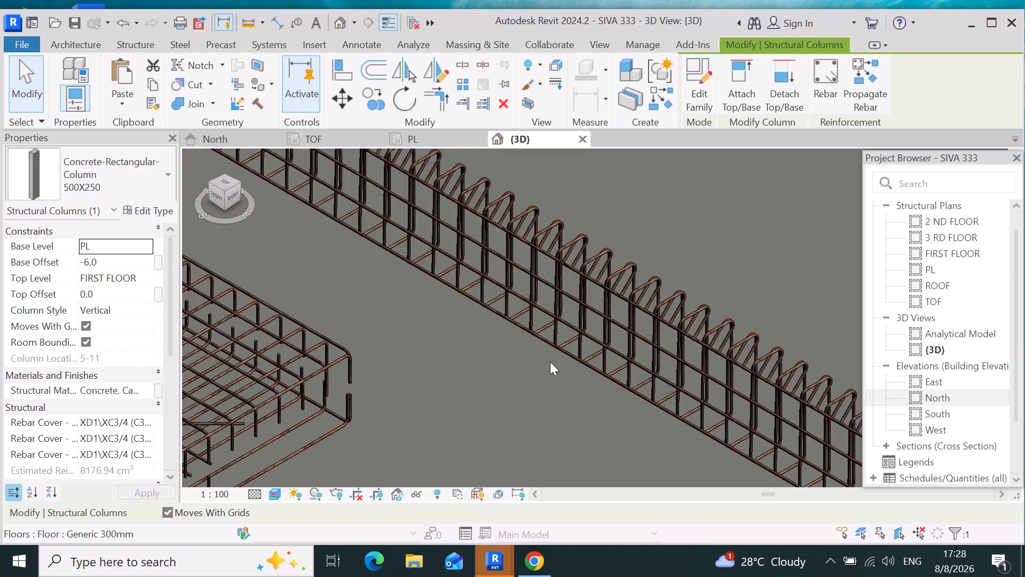
pyautogui.scroll(-11, 550, 361)
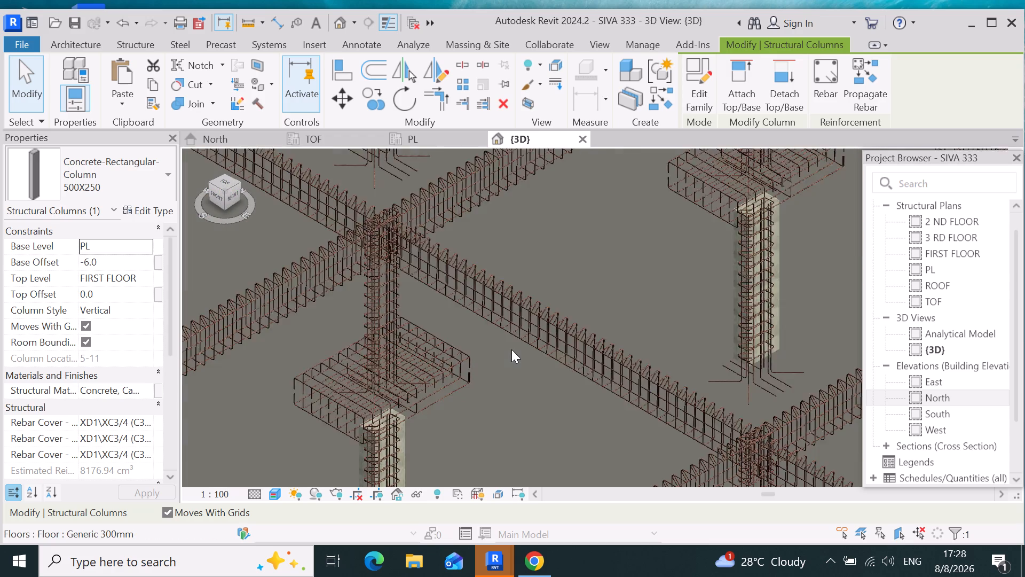
pyautogui.scroll(-11, 511, 349)
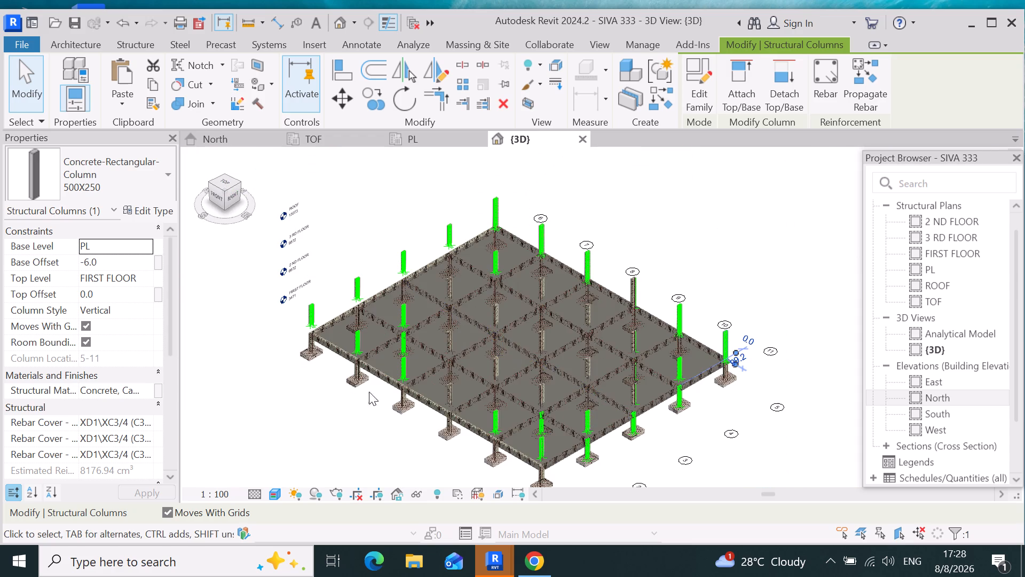
pyautogui.scroll(12, 391, 350)
pyautogui.scroll(9, 396, 344)
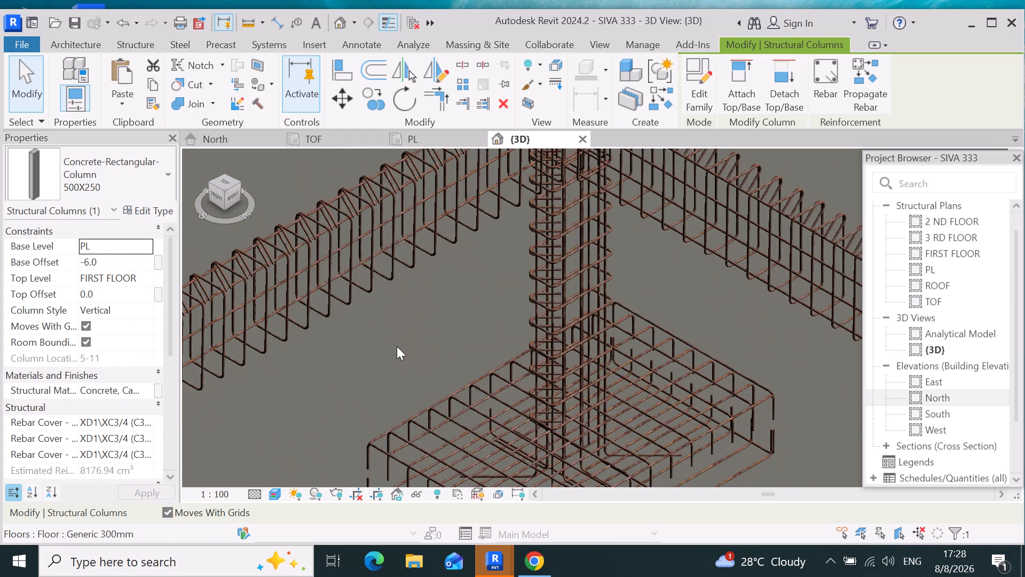
pyautogui.scroll(-17, 475, 418)
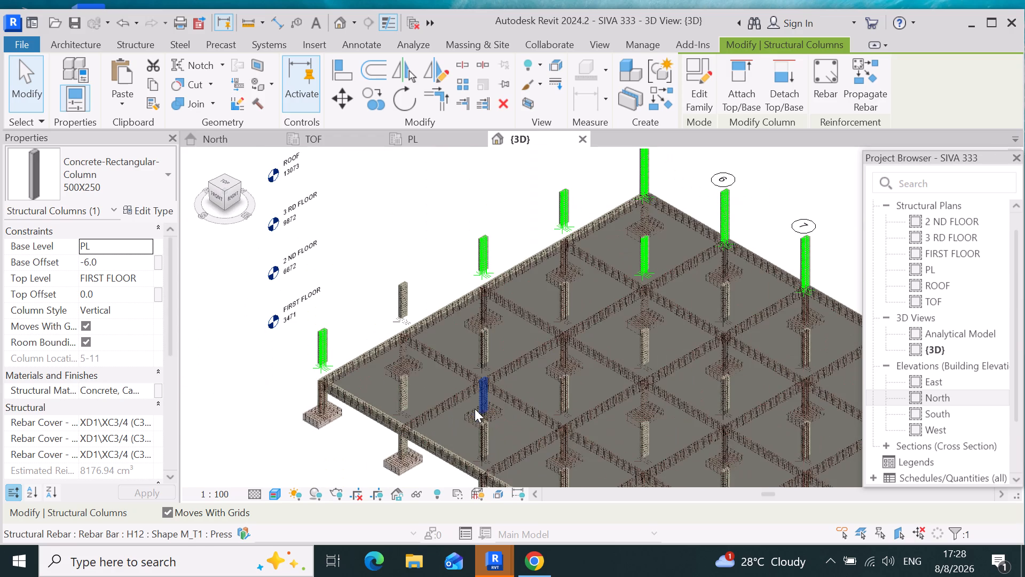
pyautogui.scroll(12, 312, 347)
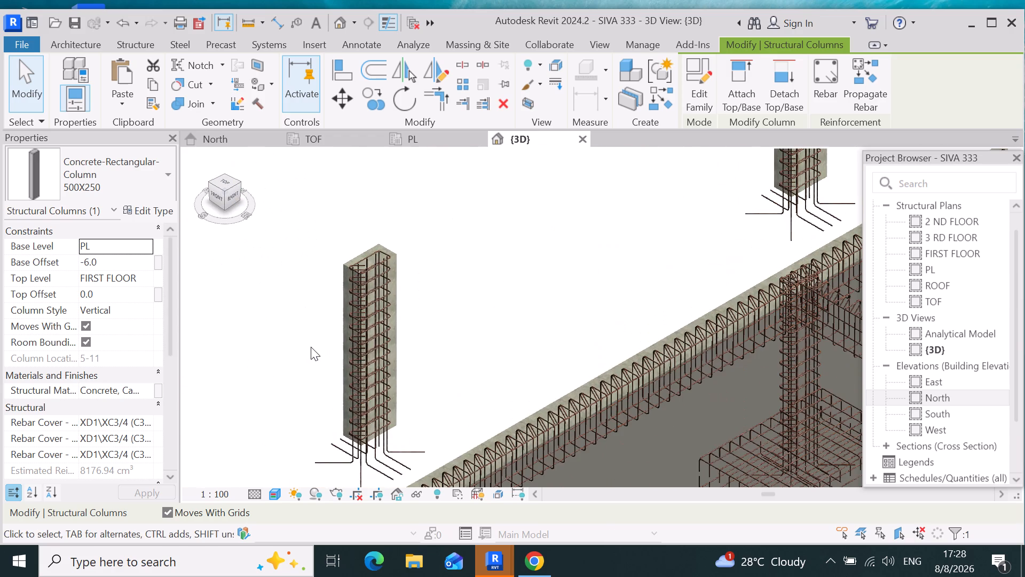
pyautogui.scroll(-15, 311, 347)
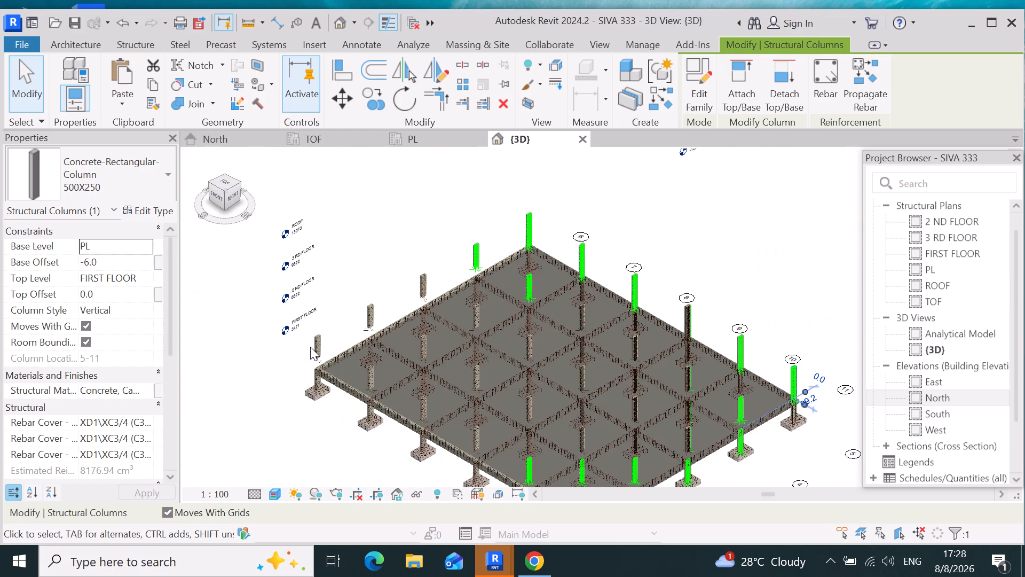
pyautogui.scroll(14, 551, 200)
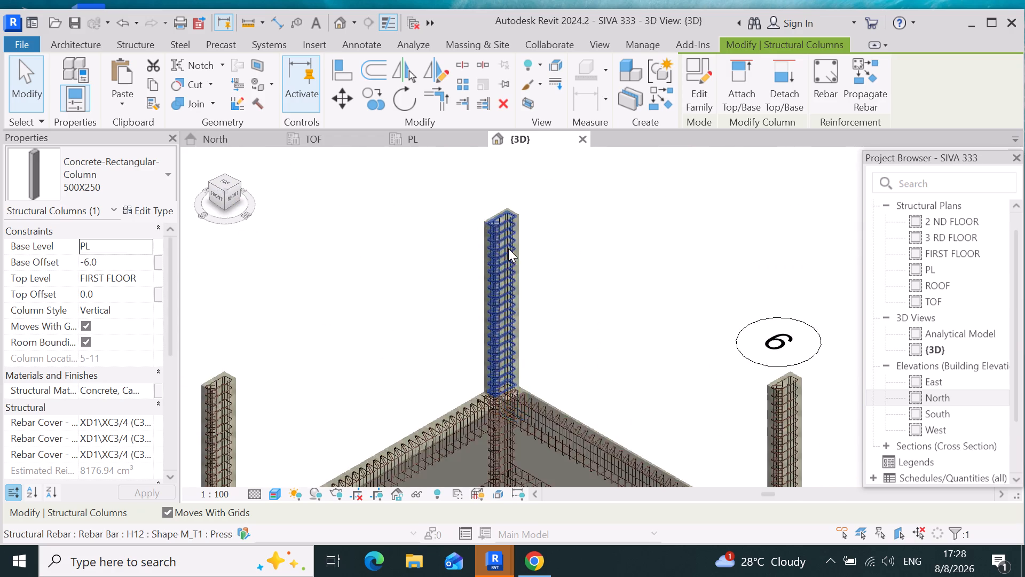
pyautogui.scroll(6, 508, 248)
pyautogui.scroll(-11, 504, 251)
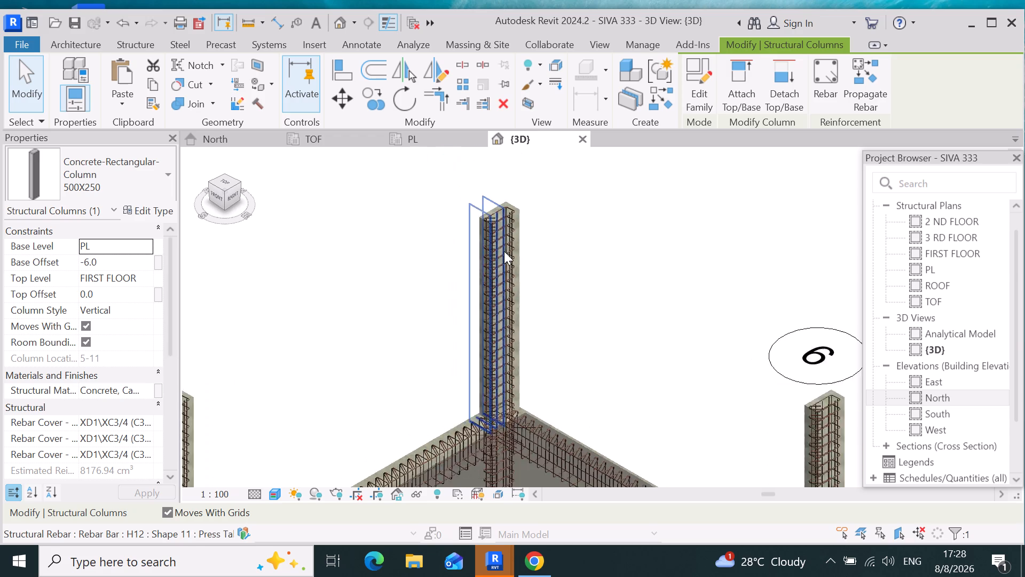
pyautogui.scroll(-6, 504, 251)
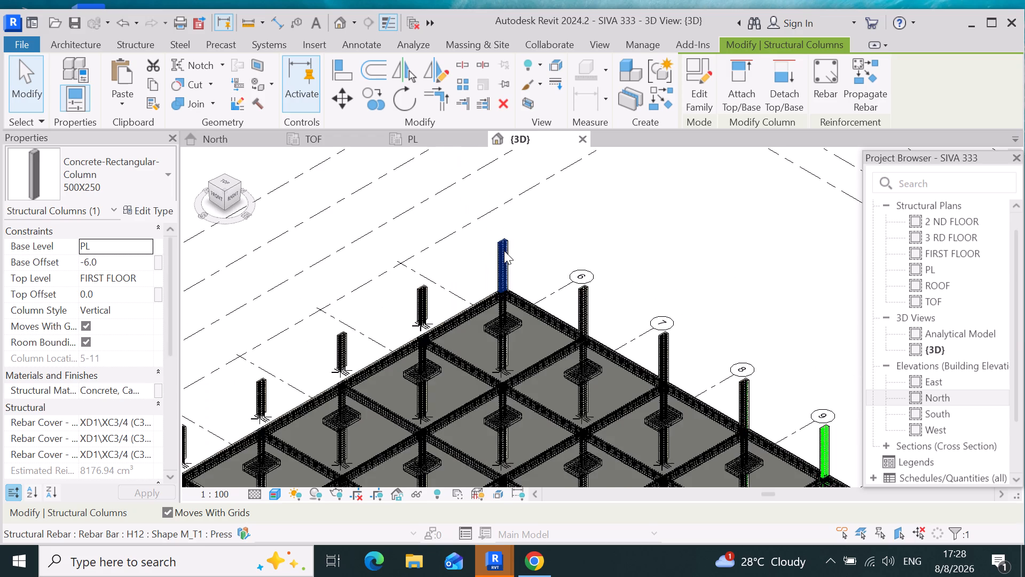
pyautogui.scroll(-5, 504, 249)
pyautogui.scroll(4, 511, 493)
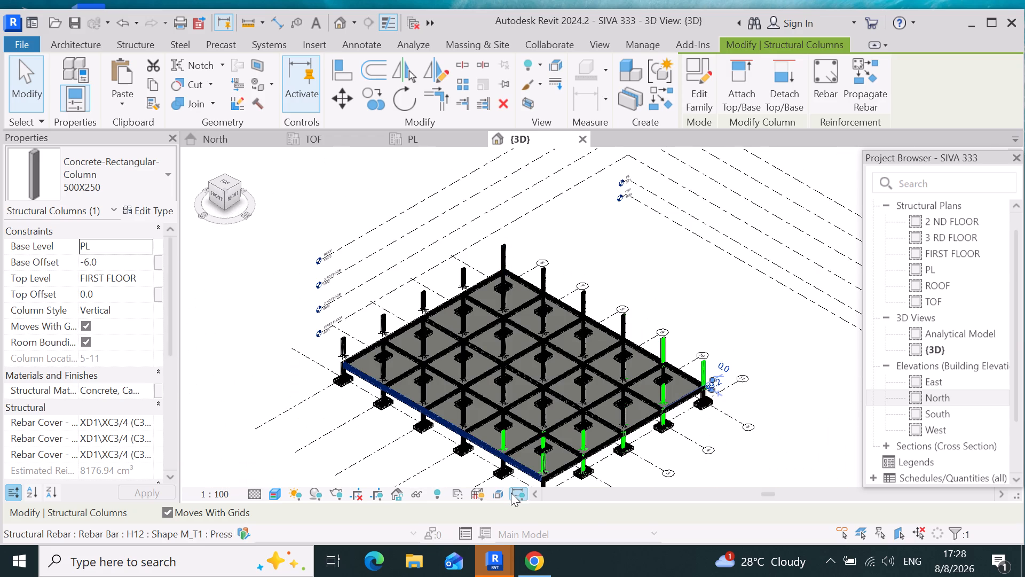
pyautogui.scroll(14, 511, 493)
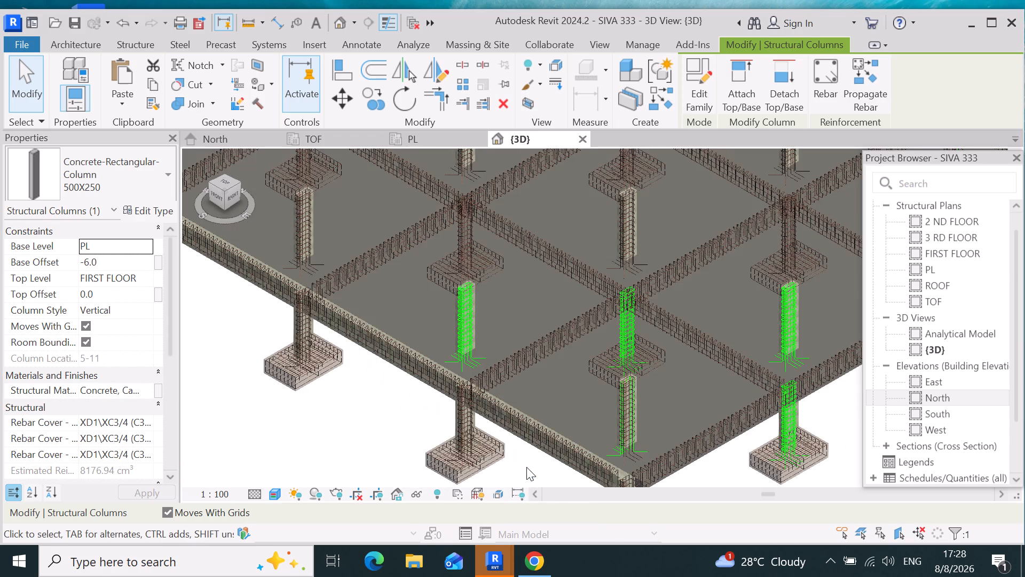
pyautogui.scroll(5, 527, 465)
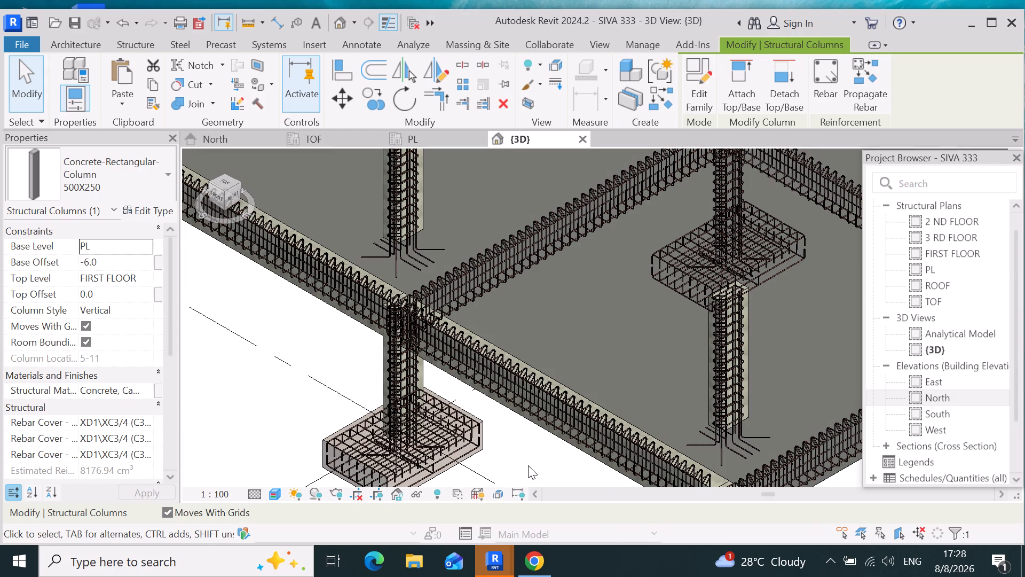
pyautogui.scroll(-10, 517, 424)
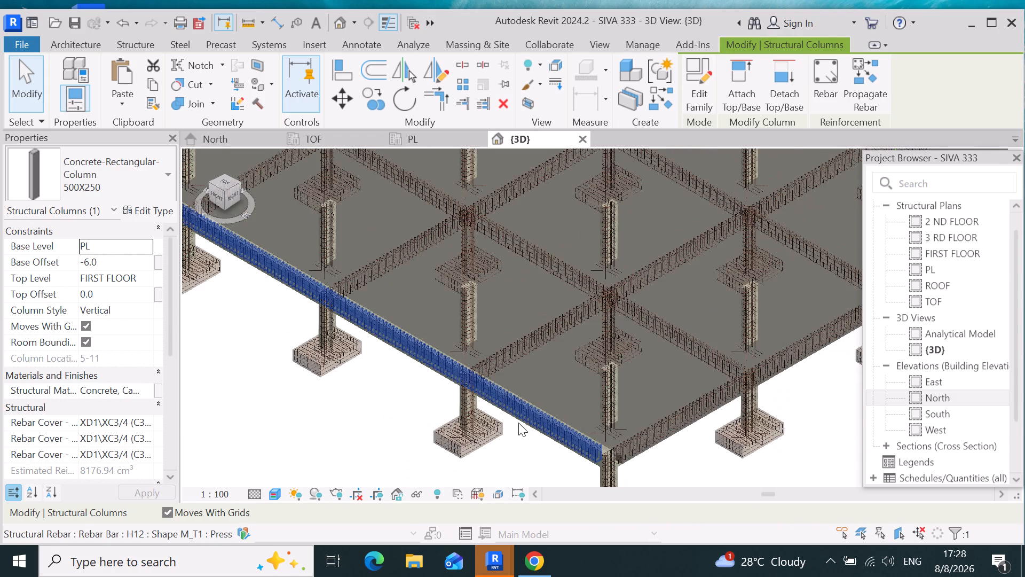
pyautogui.scroll(-5, 433, 315)
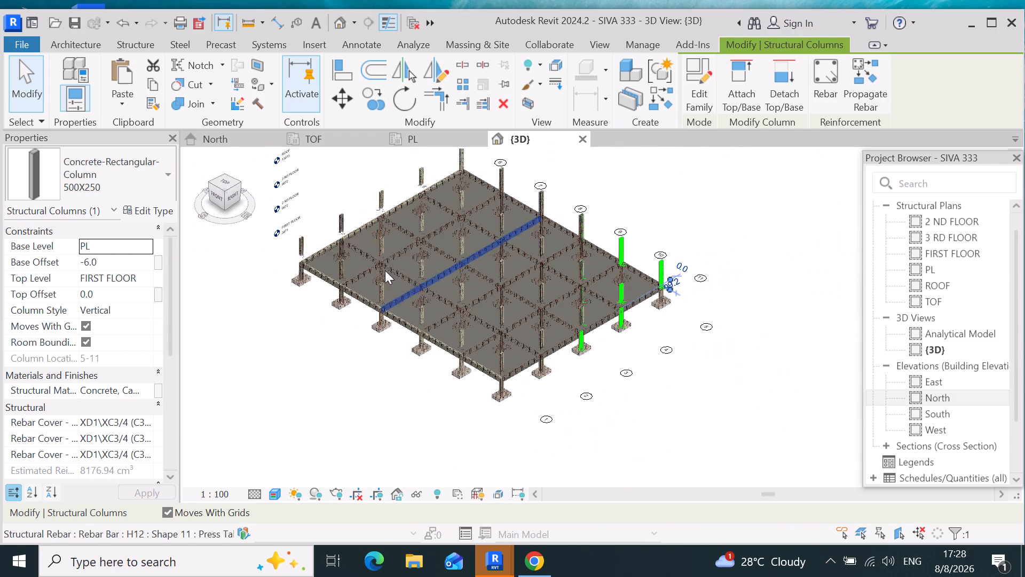
pyautogui.scroll(9, 361, 271)
pyautogui.scroll(5, 279, 222)
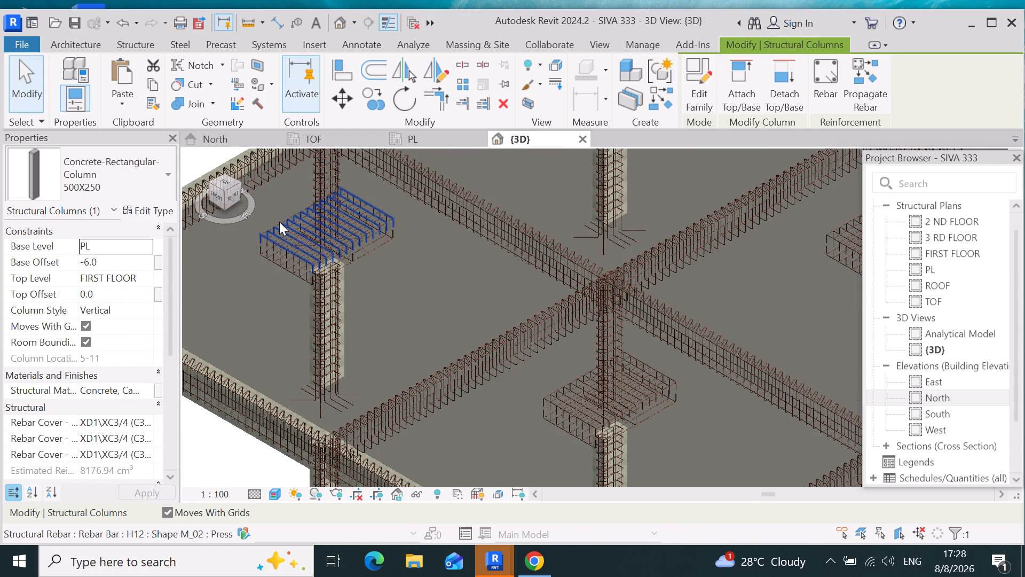
pyautogui.scroll(-5, 277, 286)
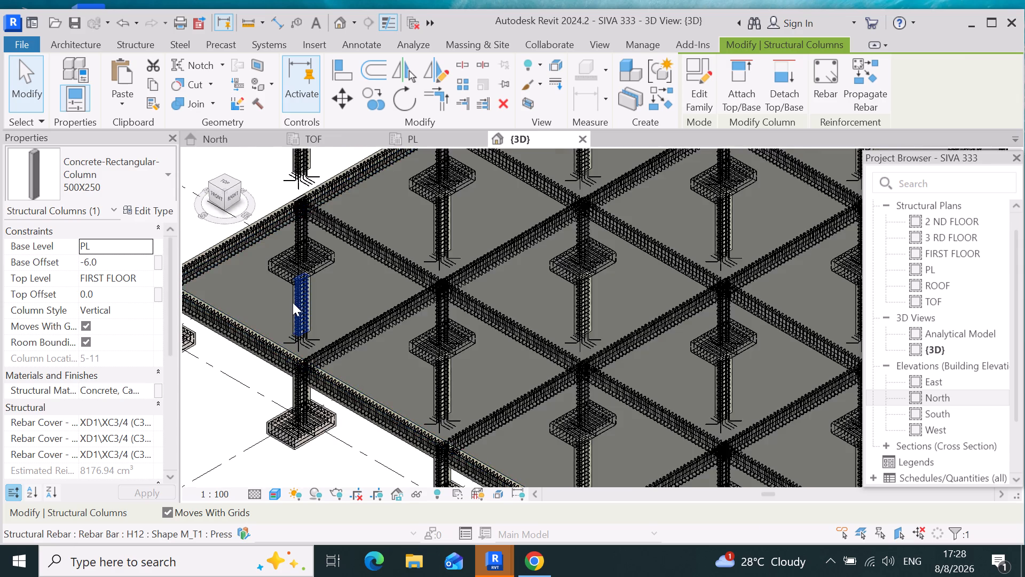
pyautogui.scroll(-6, 294, 298)
pyautogui.scroll(4, 706, 413)
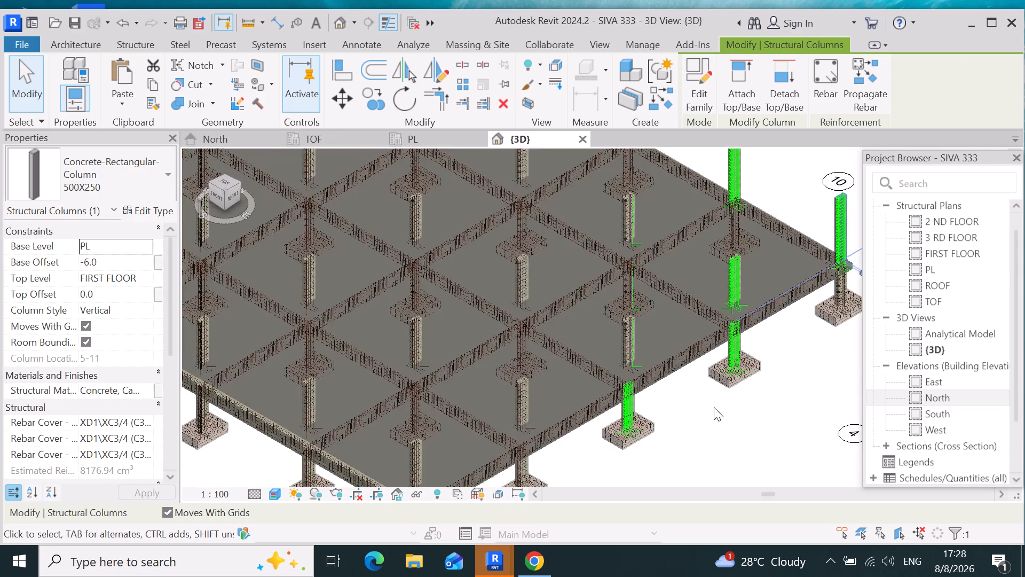
pyautogui.scroll(5, 714, 407)
pyautogui.scroll(4, 550, 422)
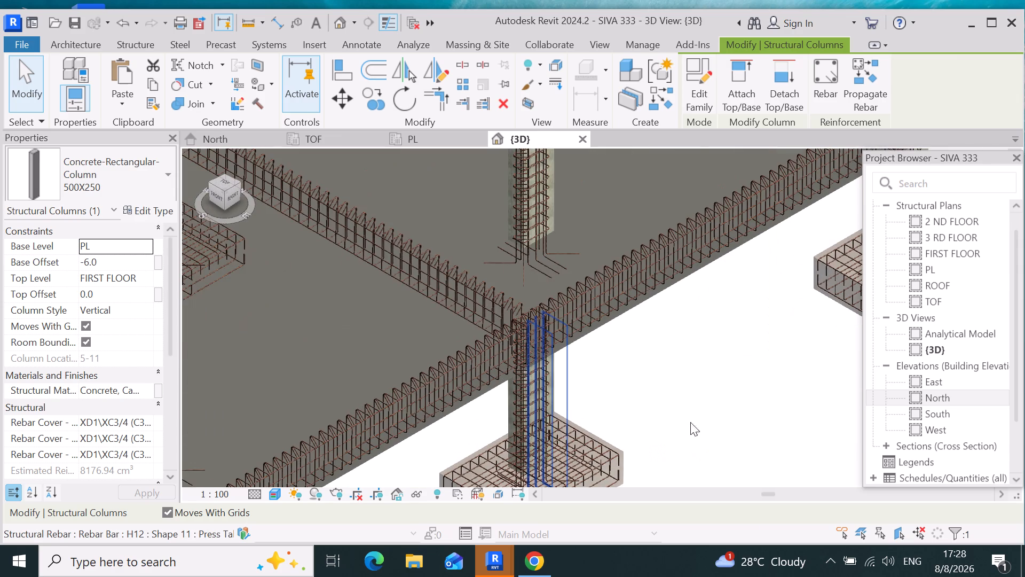
pyautogui.scroll(-12, 464, 402)
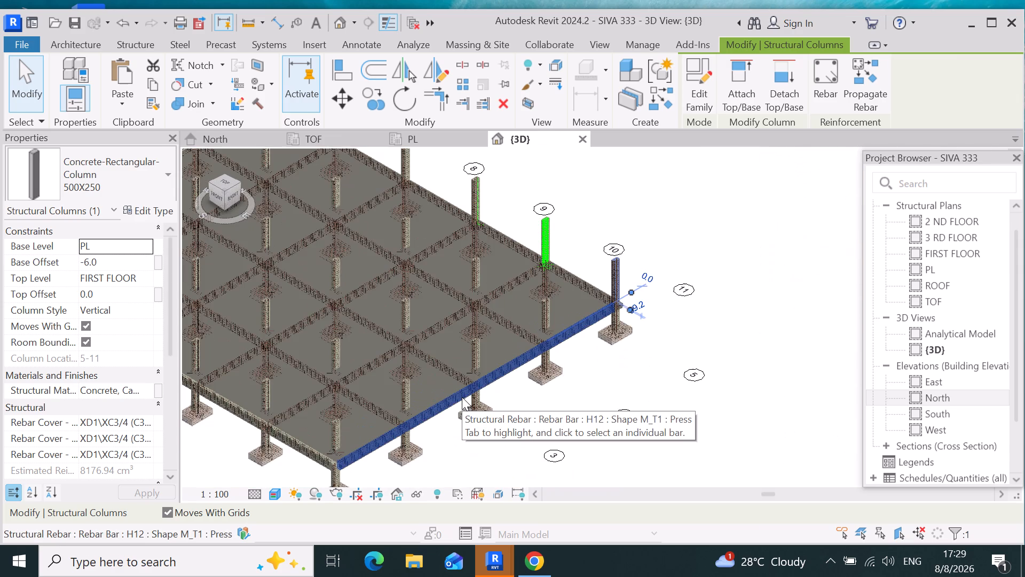
pyautogui.scroll(9, 618, 287)
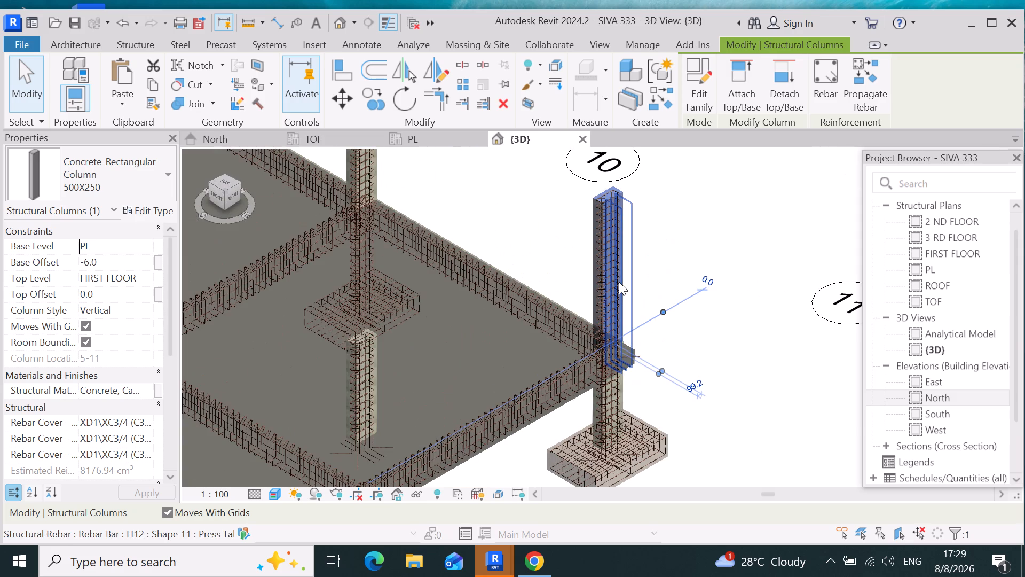
# Examine the pasted PL–FIRST FLOOR columns along the outer grid lines in the 3D view, checking their base reinforcement at PL.
pyautogui.scroll(-10, 704, 274)
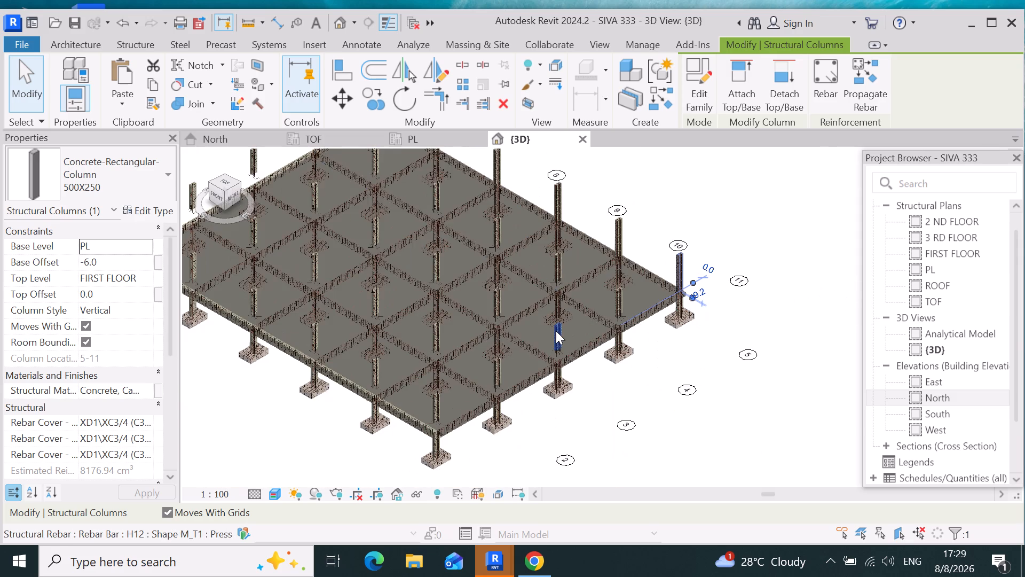
pyautogui.scroll(-5, 556, 333)
pyautogui.scroll(10, 359, 287)
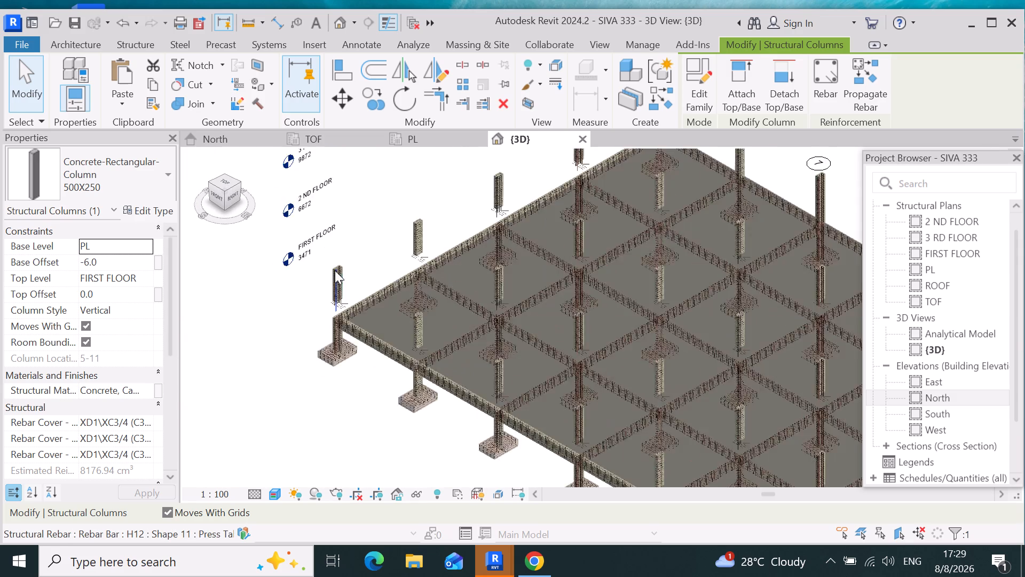
pyautogui.scroll(9, 335, 270)
pyautogui.scroll(6, 358, 383)
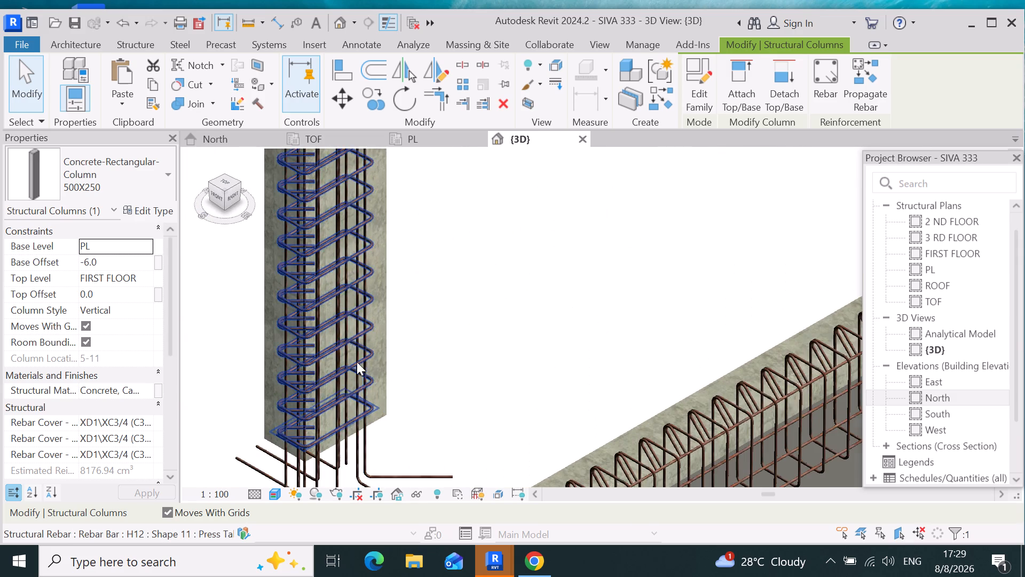
pyautogui.scroll(-12, 344, 324)
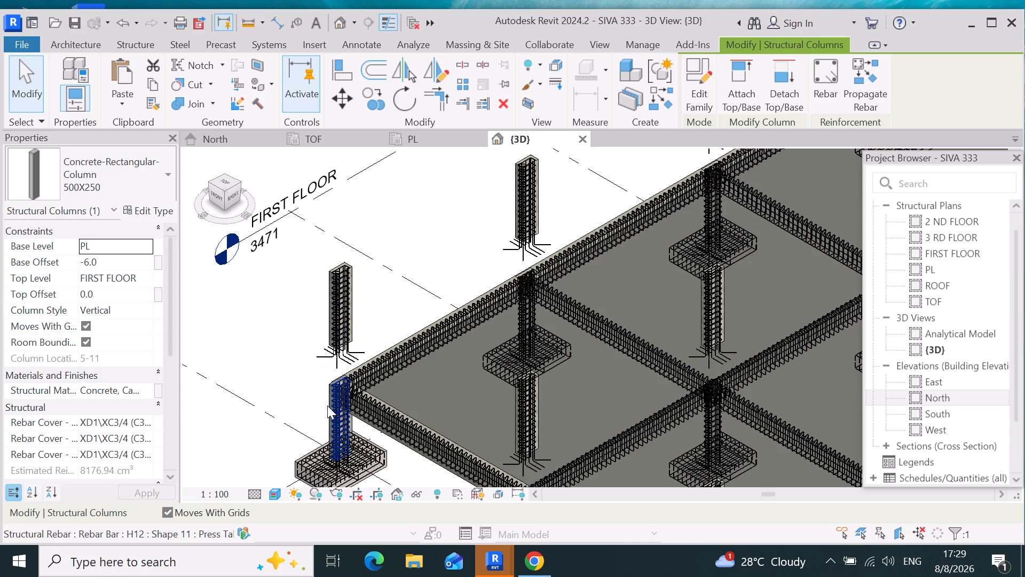
pyautogui.scroll(-5, 345, 407)
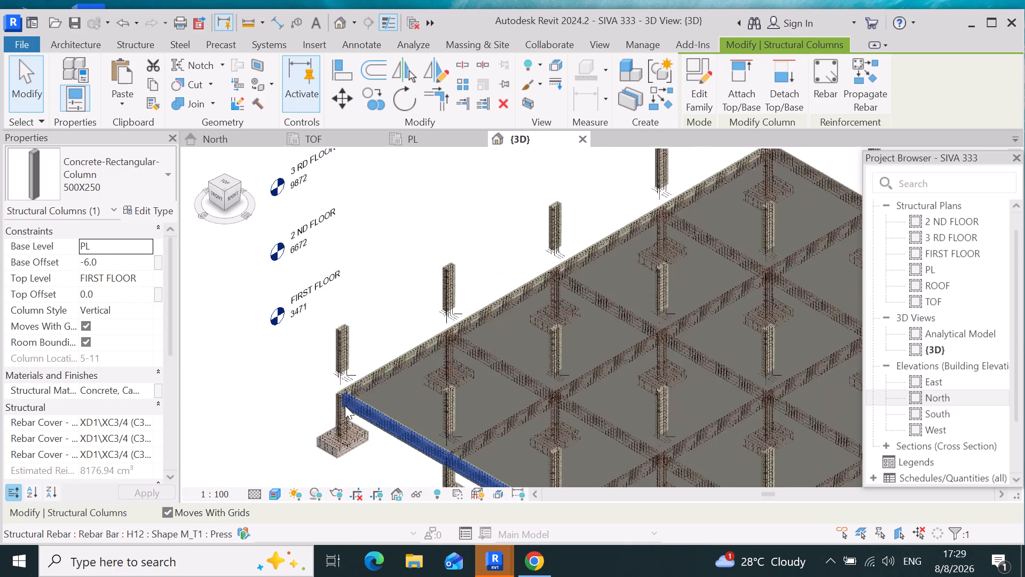
pyautogui.scroll(-4, 321, 418)
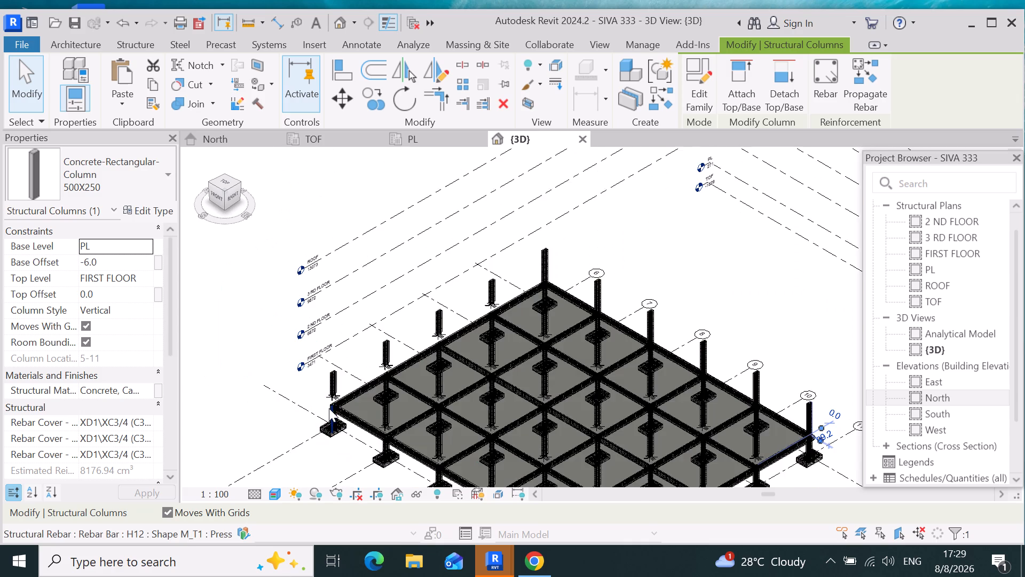
pyautogui.scroll(8, 329, 408)
pyautogui.scroll(-4, 281, 380)
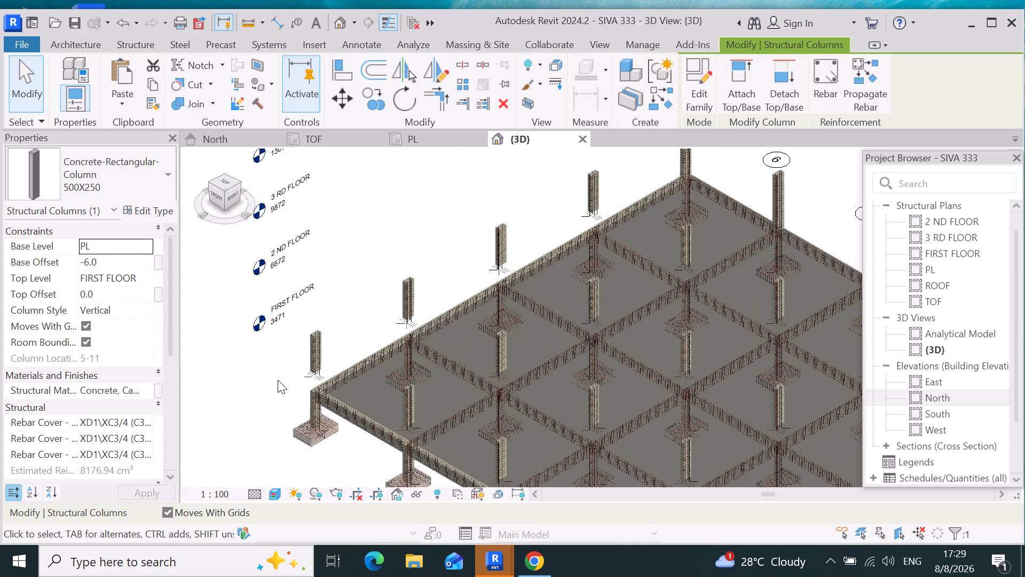
pyautogui.moveTo(255, 379); pyautogui.dragTo(319, 350)
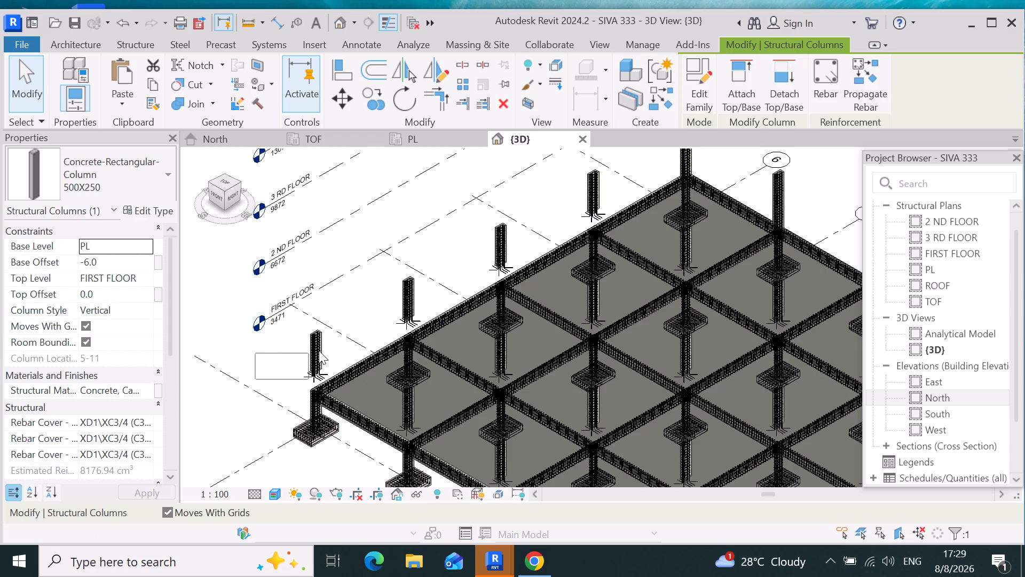
pyautogui.moveTo(319, 350); pyautogui.dragTo(365, 339)
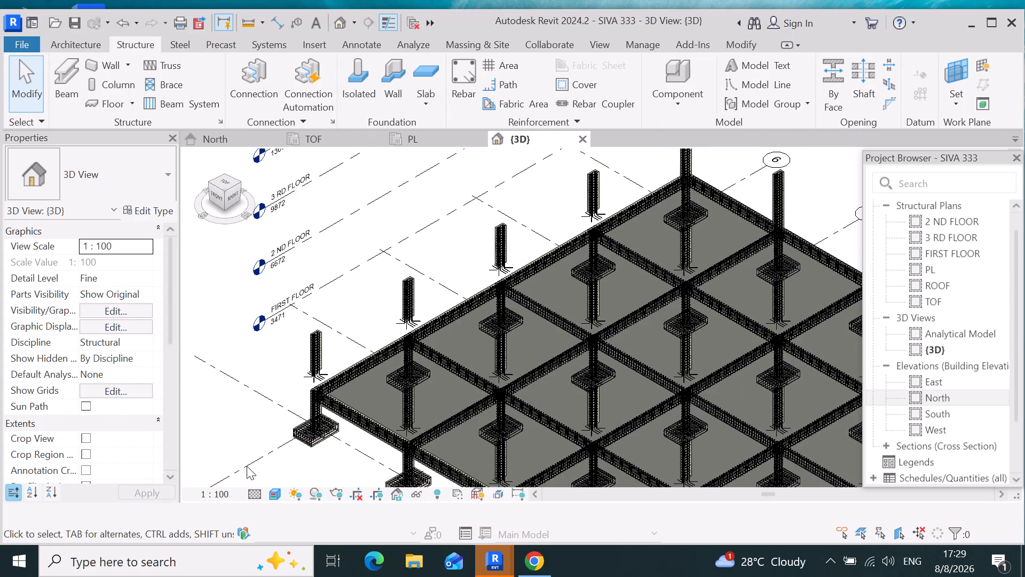
# Open the FIRST FLOOR structural plan.
pyautogui.click(425, 135)
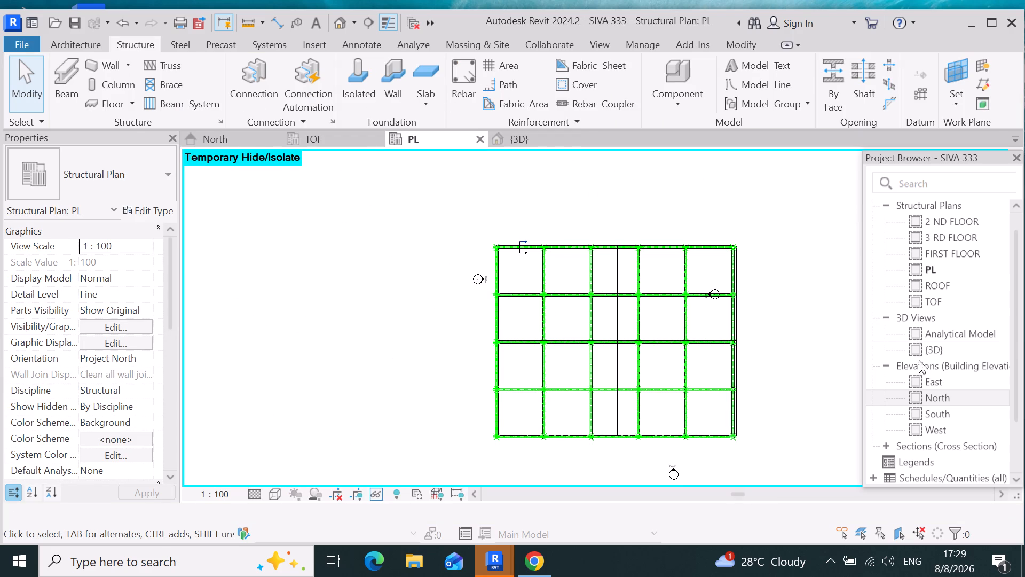
pyautogui.doubleClick(940, 254)
# Select everything in the FIRST FLOOR plan, filter the selection to Grids only, and temporarily hide the grids.
pyautogui.scroll(-2, 507, 355)
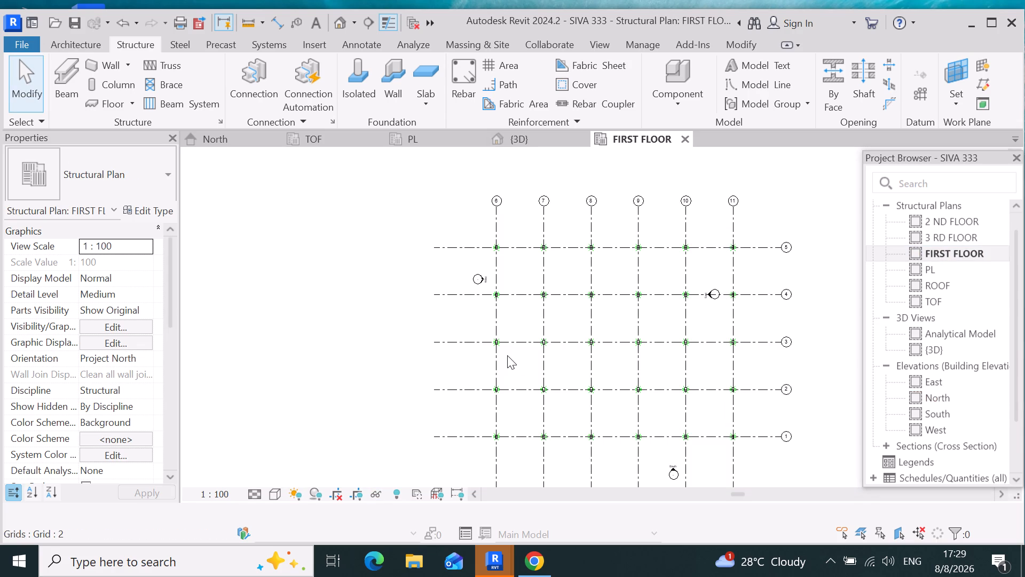
pyautogui.scroll(-2, 507, 355)
pyautogui.moveTo(753, 471); pyautogui.dragTo(518, 209)
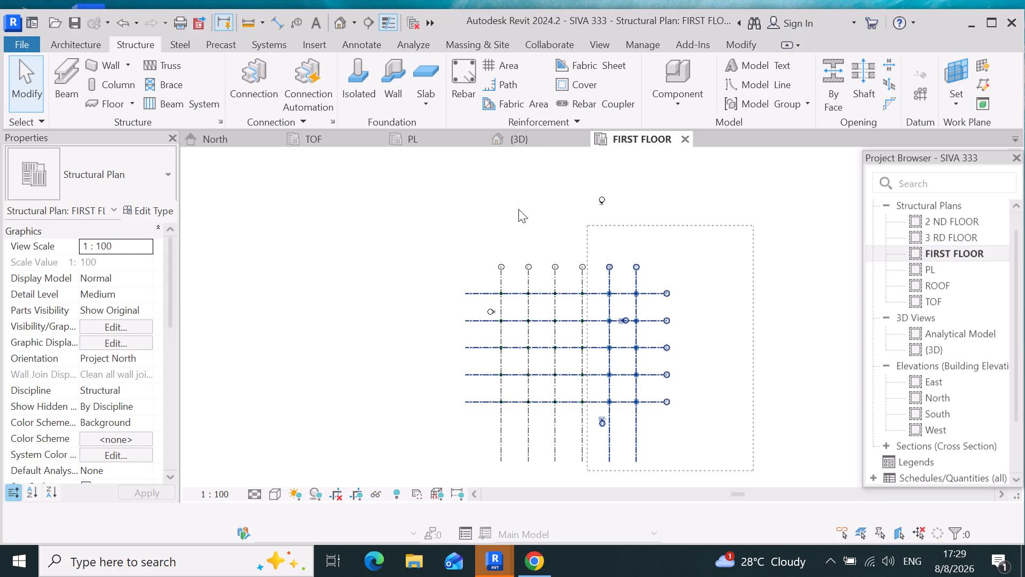
pyautogui.moveTo(518, 209); pyautogui.dragTo(356, 234)
pyautogui.click(356, 234)
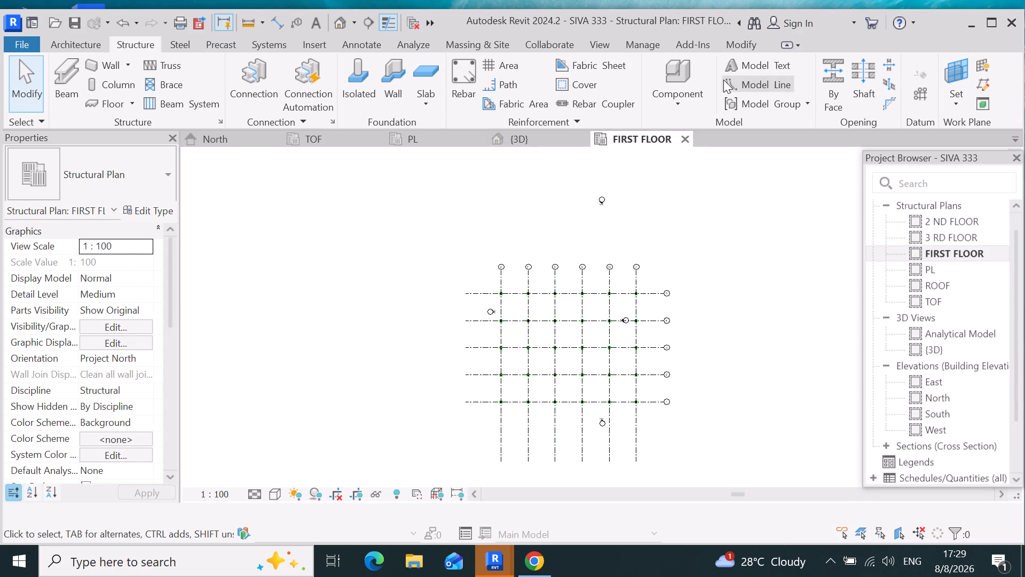
pyautogui.moveTo(701, 363); pyautogui.dragTo(403, 276)
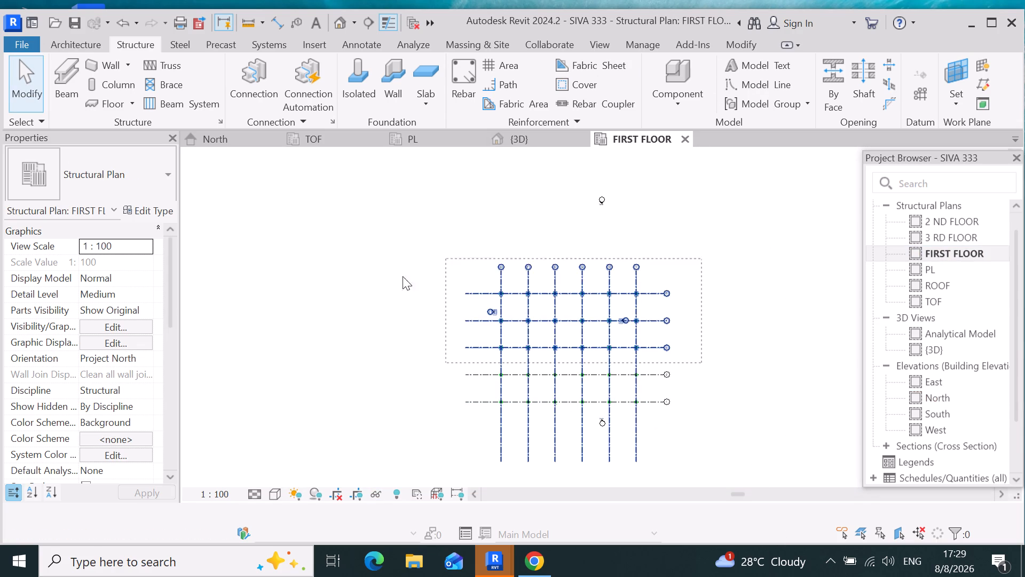
pyautogui.moveTo(403, 276); pyautogui.dragTo(388, 282)
pyautogui.moveTo(711, 480); pyautogui.dragTo(660, 274)
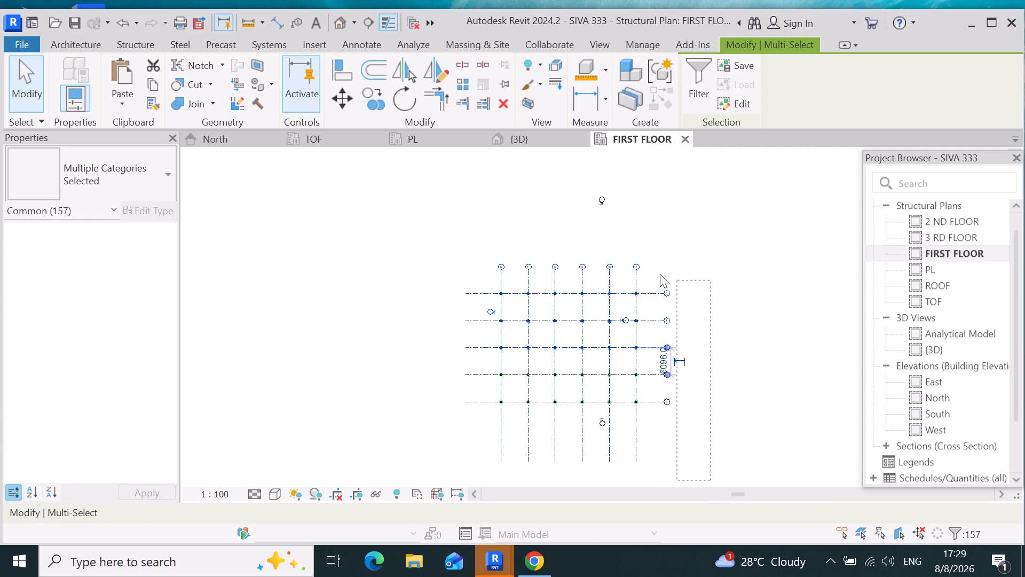
pyautogui.moveTo(660, 274); pyautogui.dragTo(358, 212)
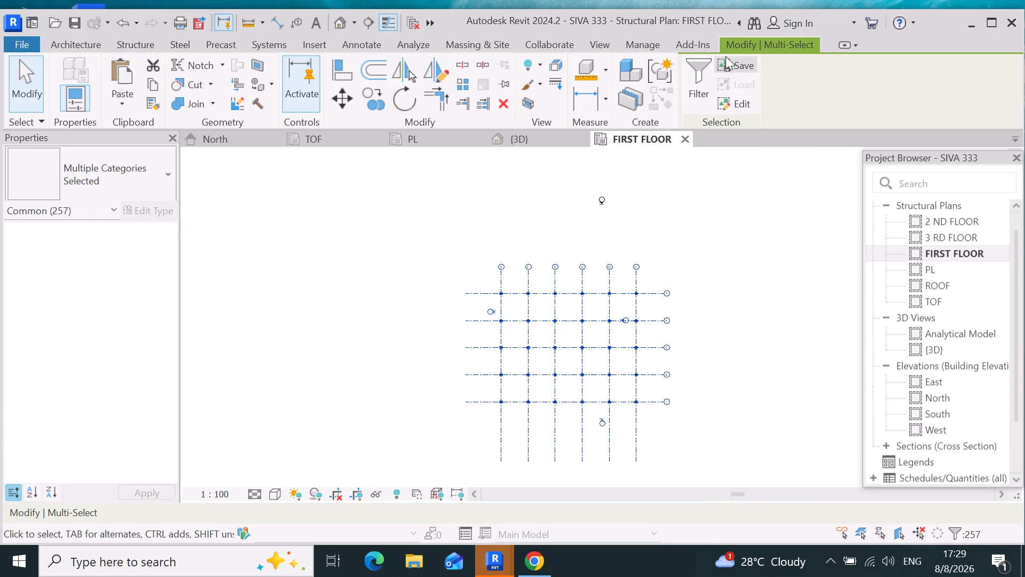
pyautogui.click(703, 63)
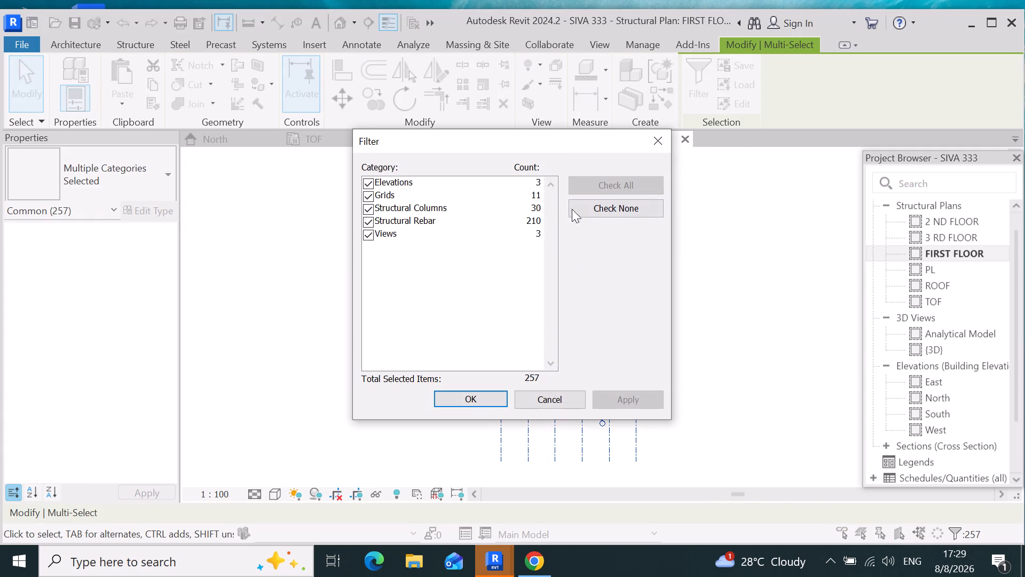
pyautogui.click(632, 213)
pyautogui.click(367, 197)
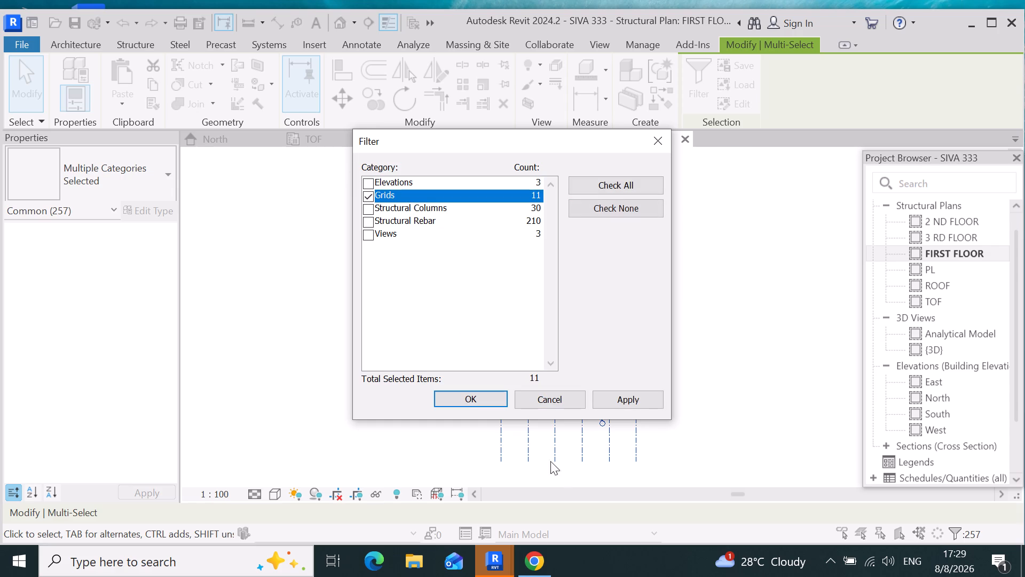
pyautogui.click(620, 400)
pyautogui.click(492, 404)
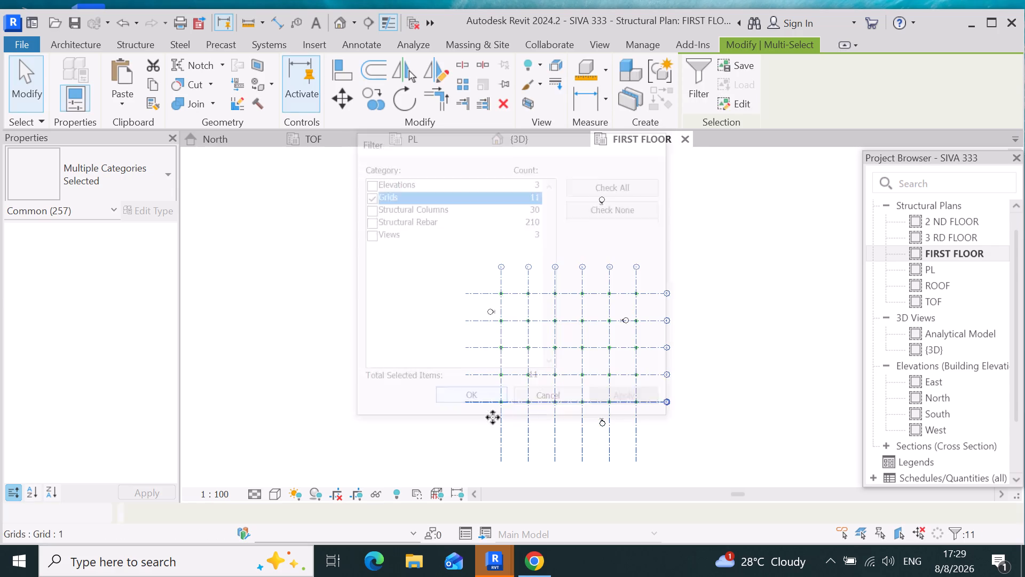
pyautogui.write('hh')
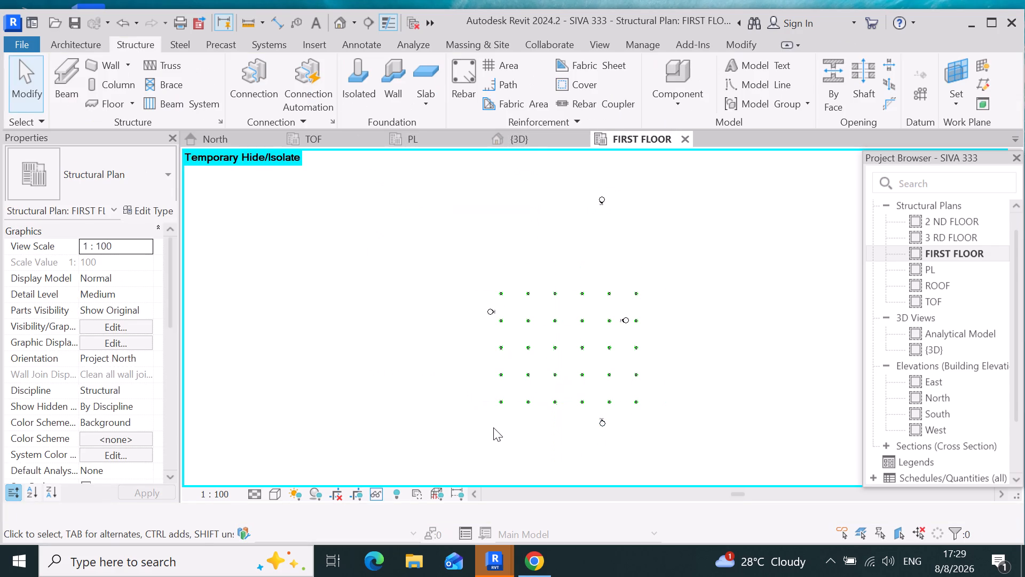
# Examine the columns and their reinforcement across the FIRST FLOOR plan.
pyautogui.scroll(3, 499, 271)
pyautogui.scroll(4, 581, 489)
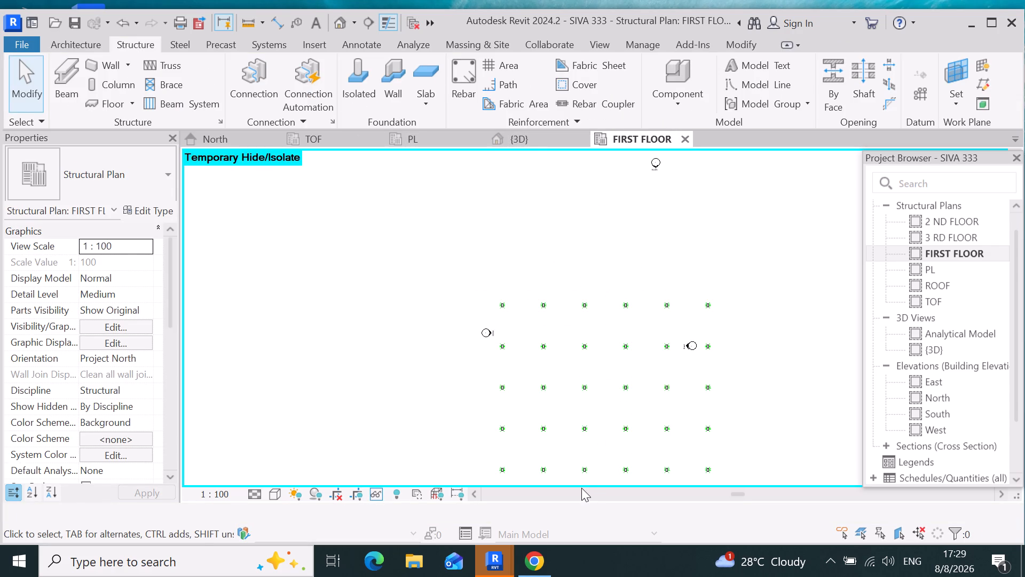
pyautogui.scroll(12, 516, 352)
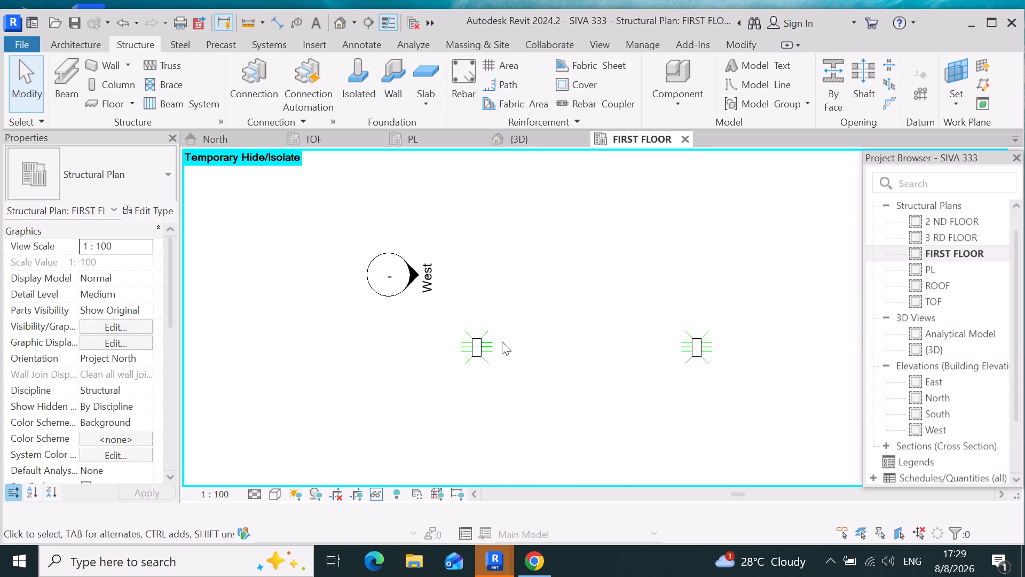
pyautogui.scroll(-15, 523, 363)
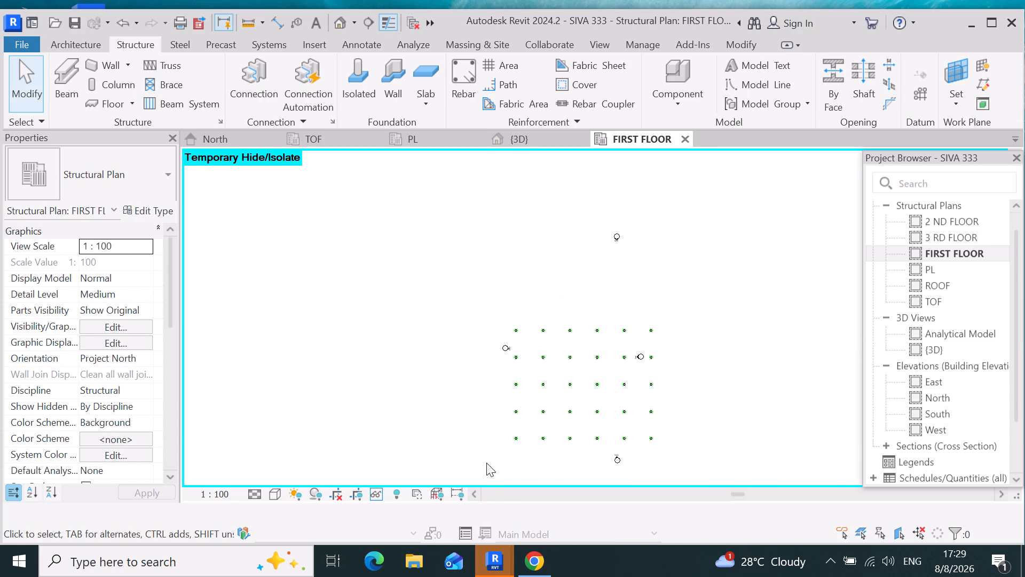
pyautogui.scroll(3, 511, 455)
pyautogui.scroll(4, 528, 362)
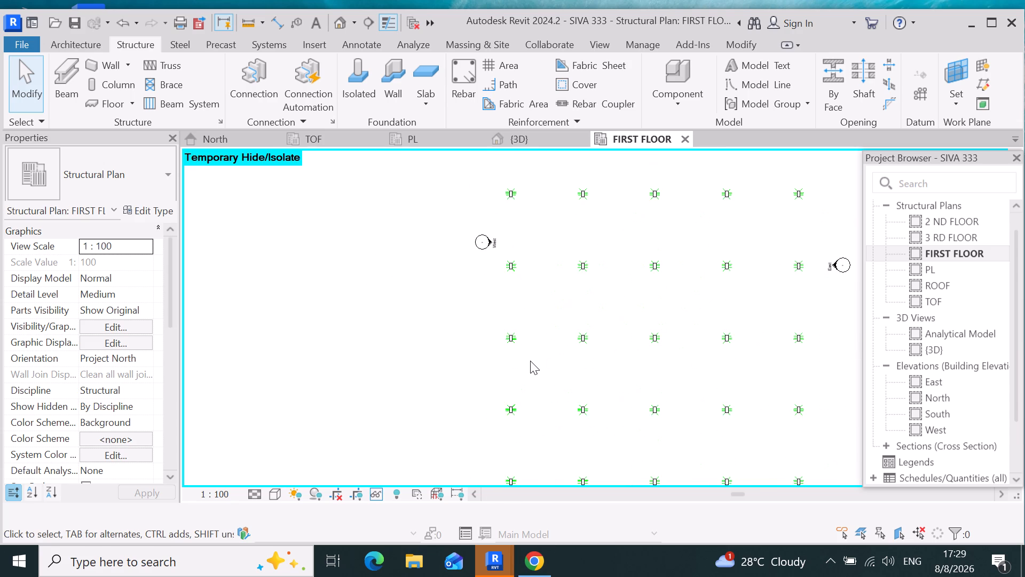
pyautogui.scroll(3, 513, 279)
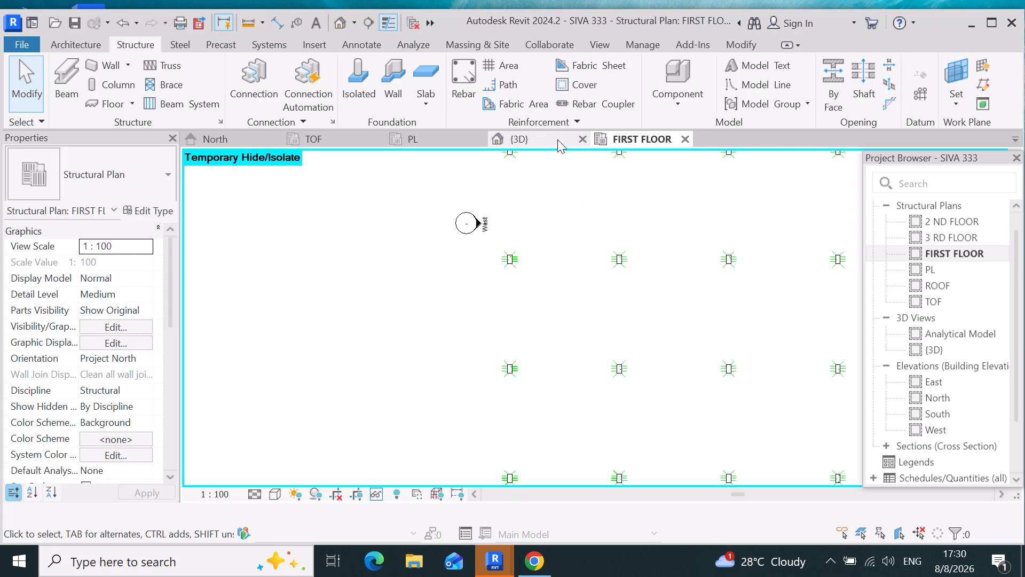
# Compare the PL–FIRST FLOOR columns and their reinforcement in the 3D view and the North elevation, including the levels above.
pyautogui.click(562, 141)
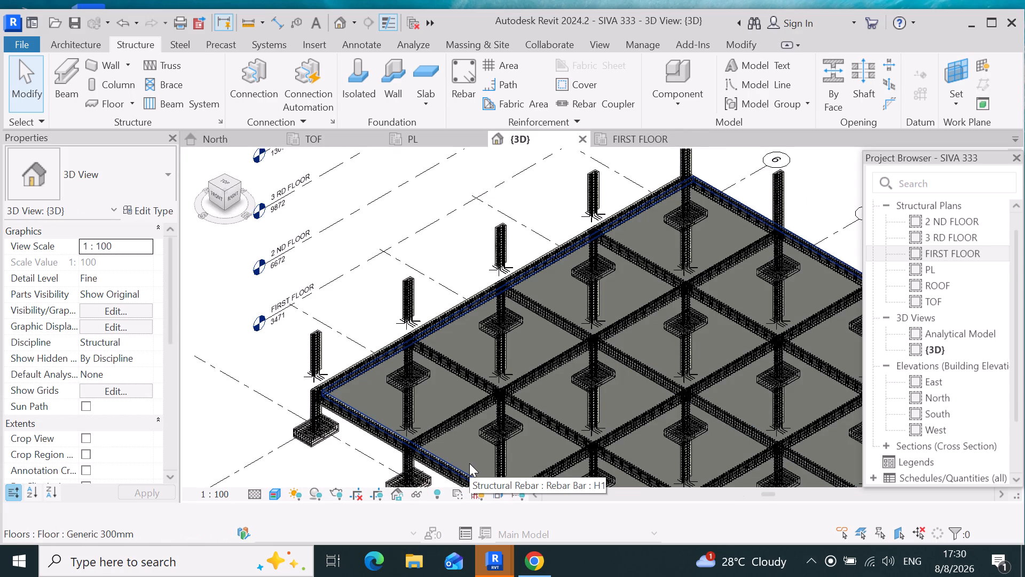
pyautogui.scroll(3, 376, 471)
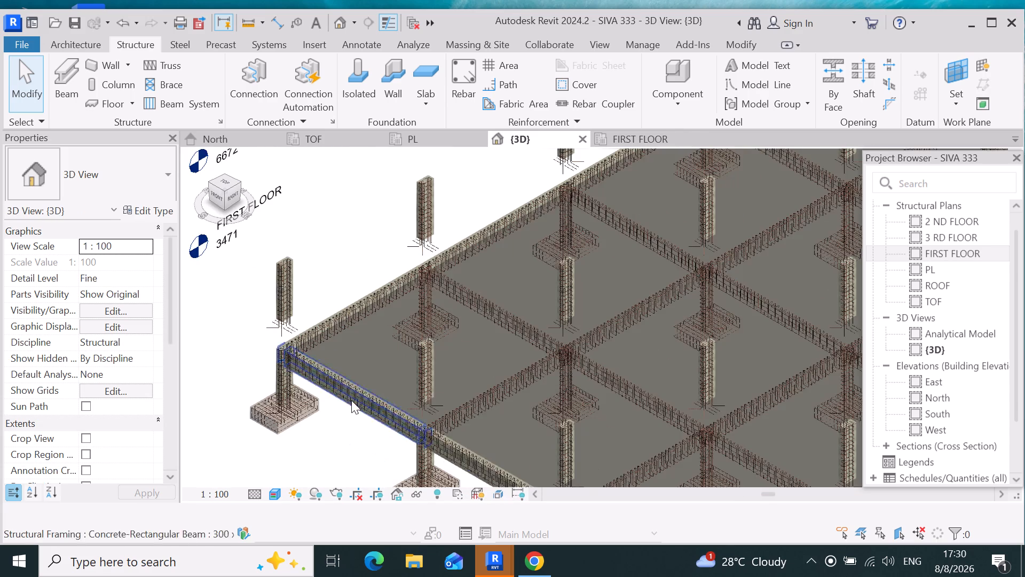
pyautogui.scroll(6, 350, 396)
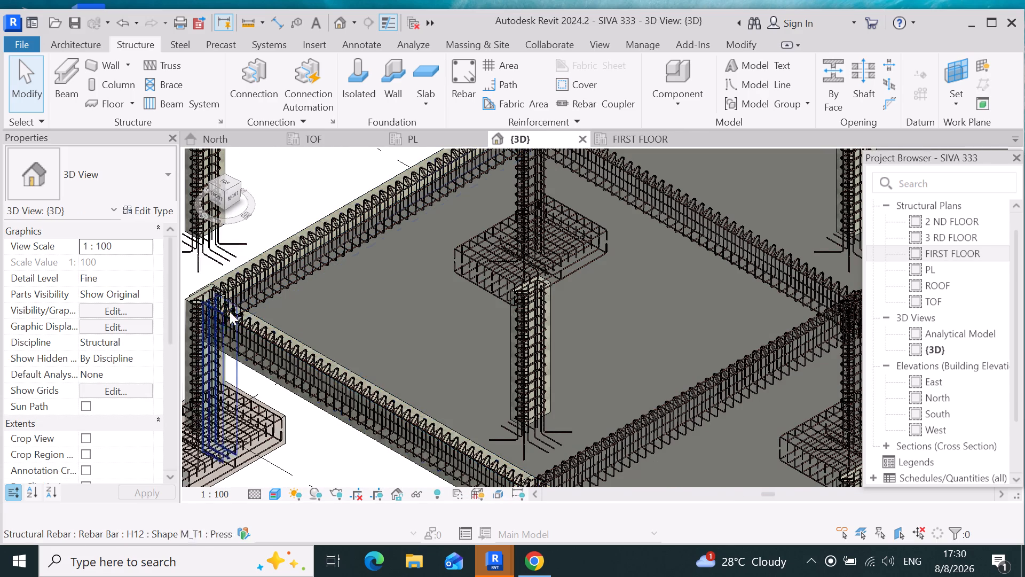
pyautogui.scroll(-4, 241, 334)
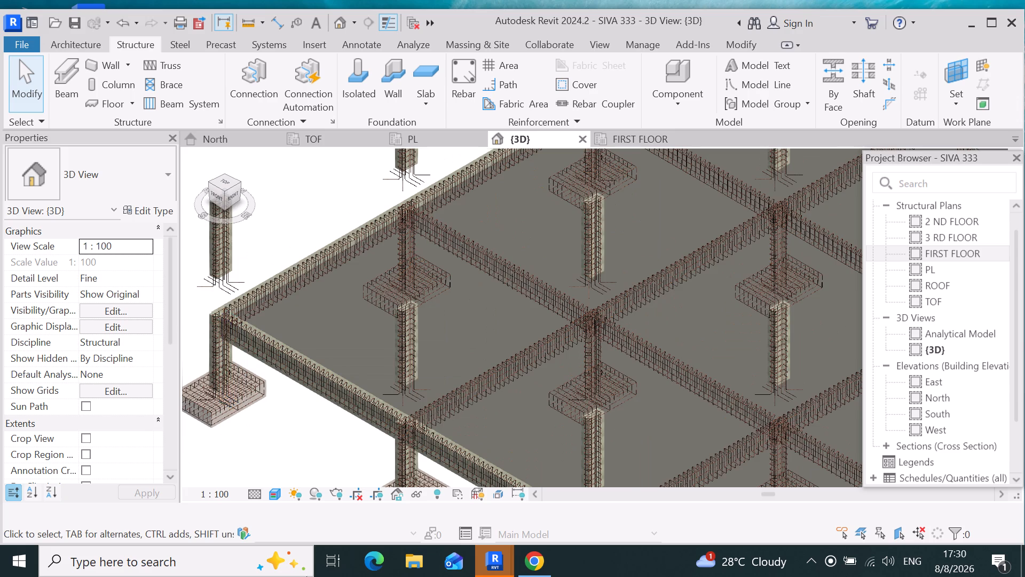
pyautogui.scroll(-4, 326, 543)
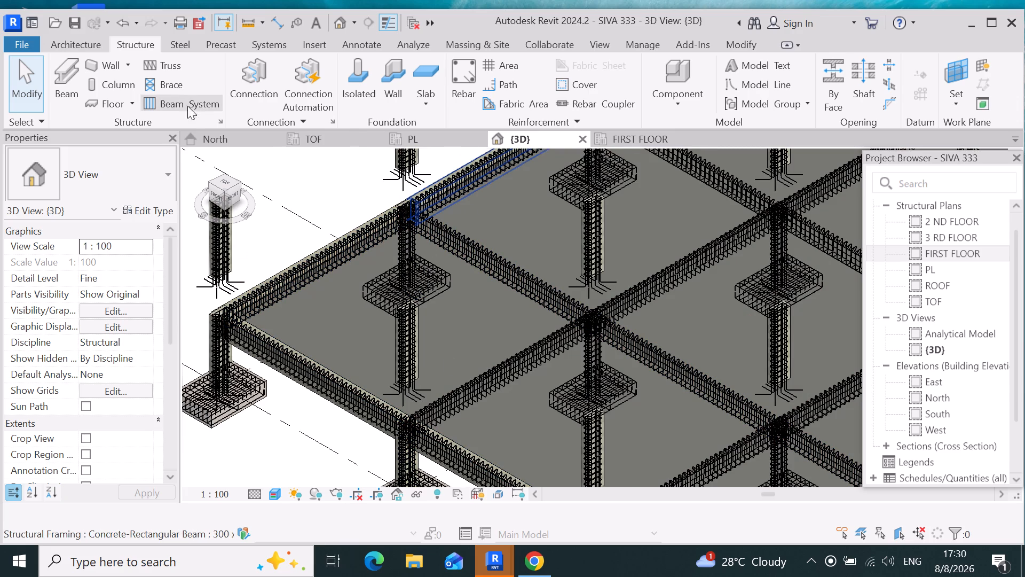
pyautogui.click(210, 136)
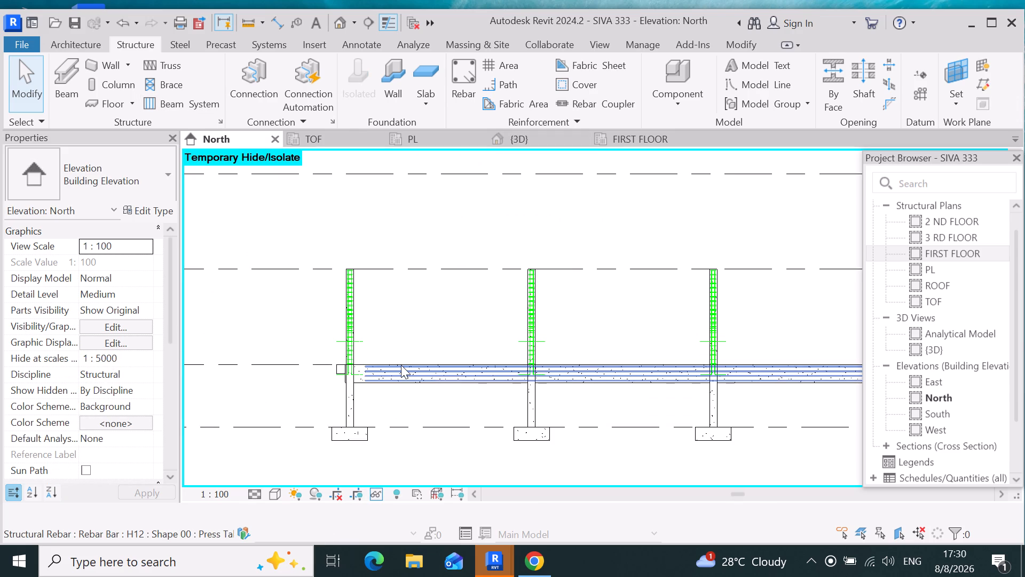
pyautogui.scroll(-4, 401, 365)
pyautogui.scroll(-2, 286, 339)
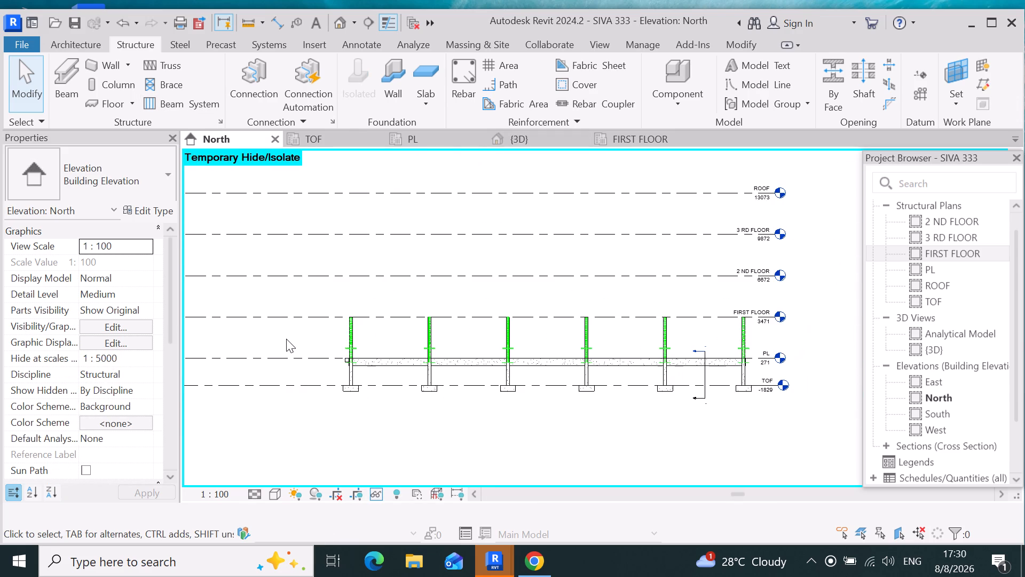
pyautogui.scroll(3, 434, 433)
pyautogui.scroll(4, 422, 371)
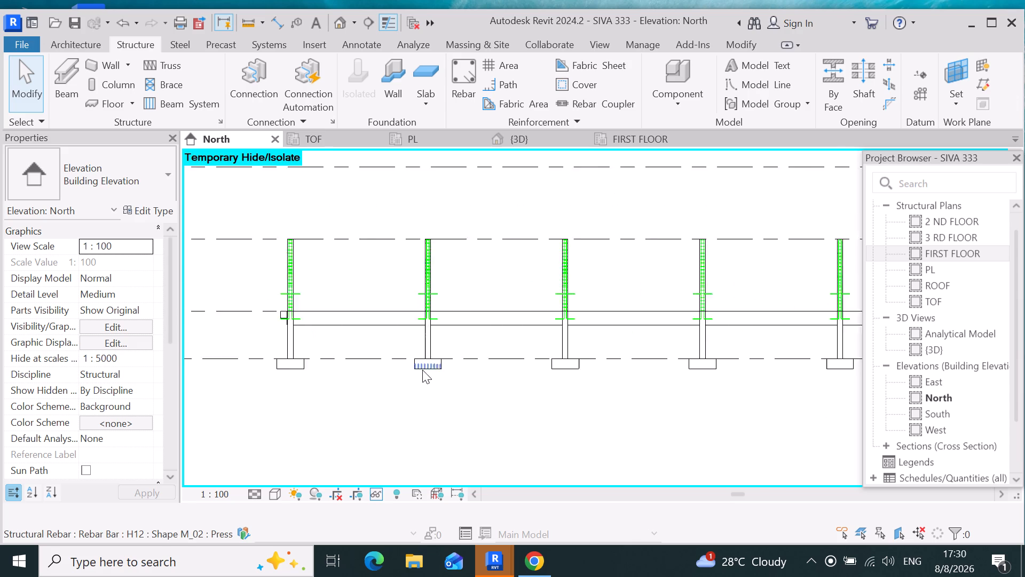
pyautogui.scroll(-3, 385, 408)
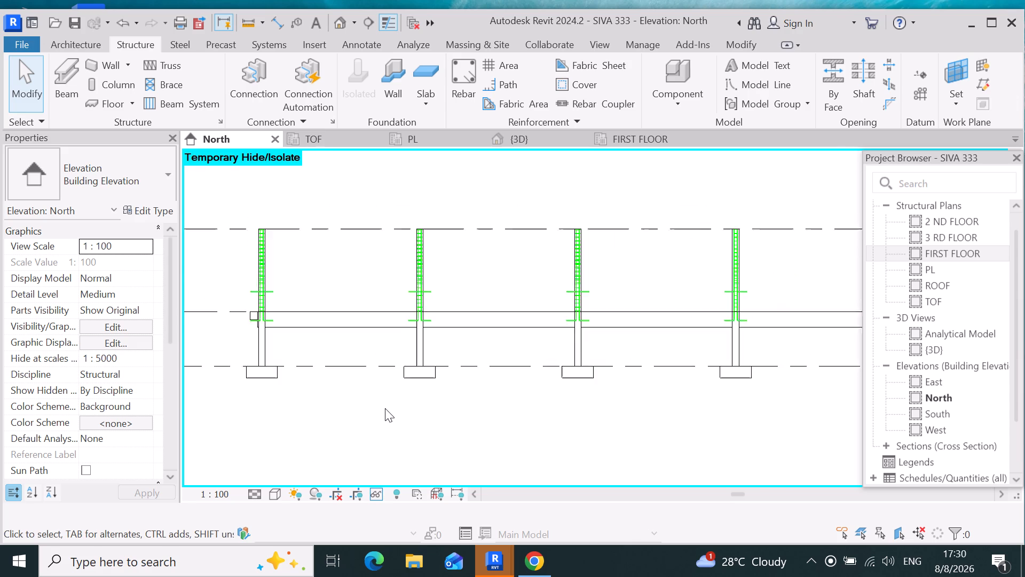
pyautogui.scroll(-5, 385, 408)
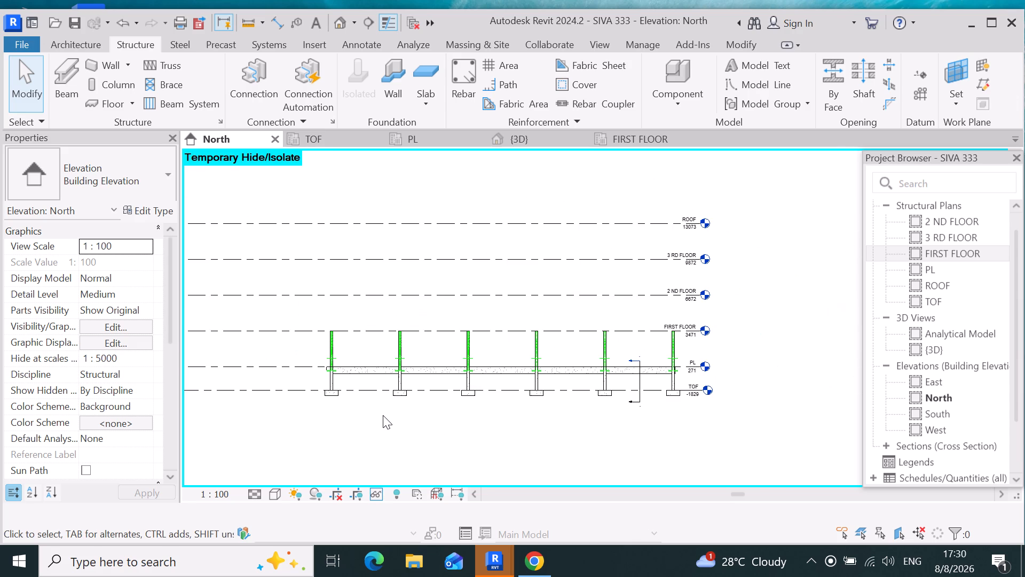
# Examine the column bases, their reinforcement and the floor slab edge around the PL level in the North elevation.
pyautogui.scroll(7, 586, 409)
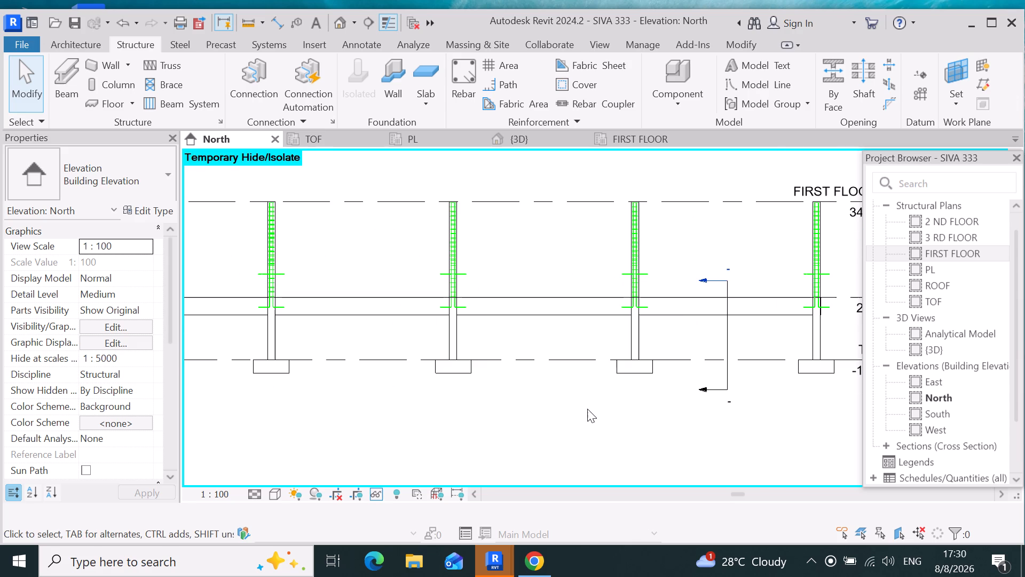
pyautogui.scroll(-5, 587, 407)
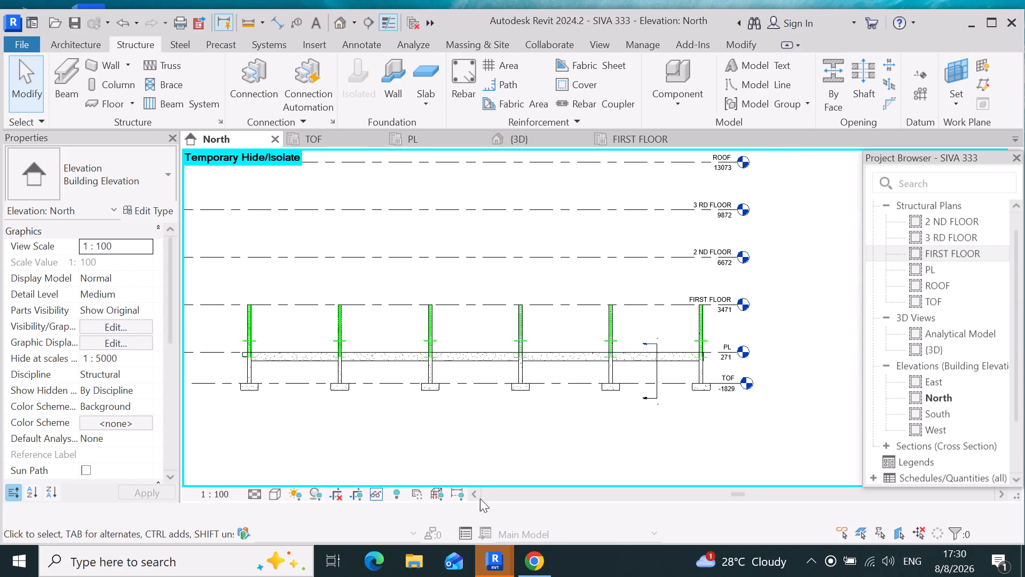
pyautogui.scroll(7, 258, 367)
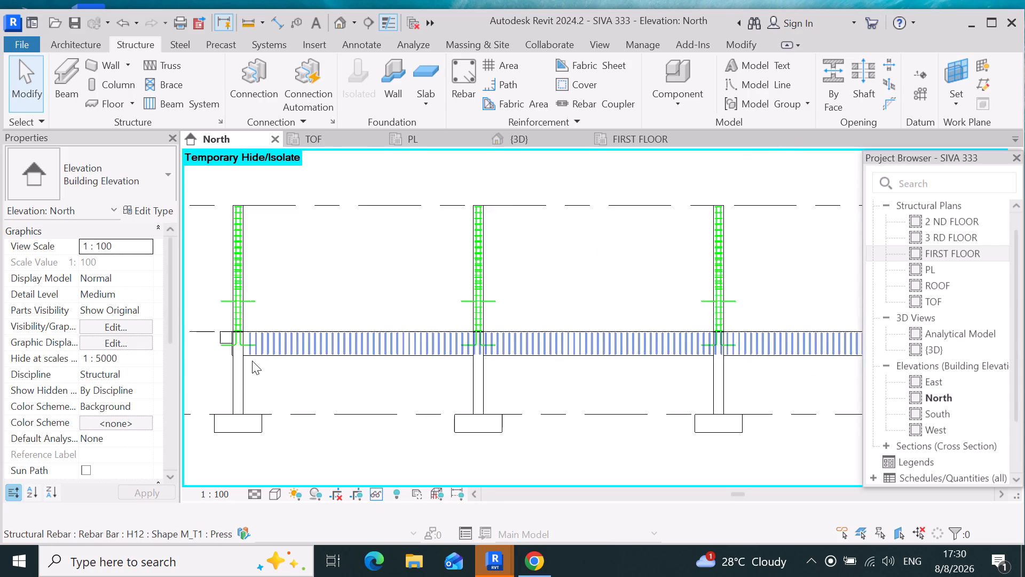
pyautogui.scroll(8, 252, 361)
pyautogui.scroll(-5, 487, 383)
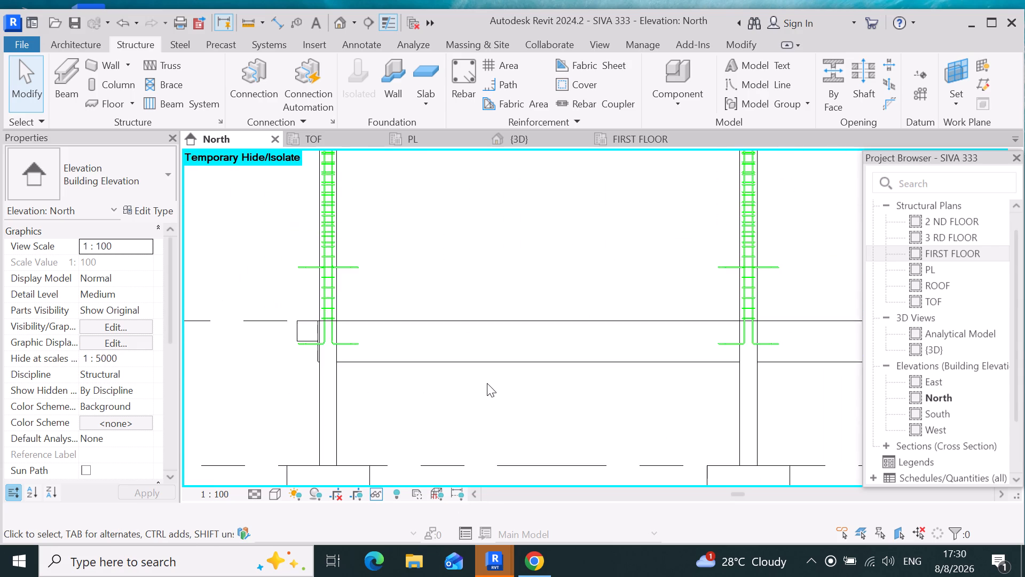
pyautogui.scroll(15, 341, 348)
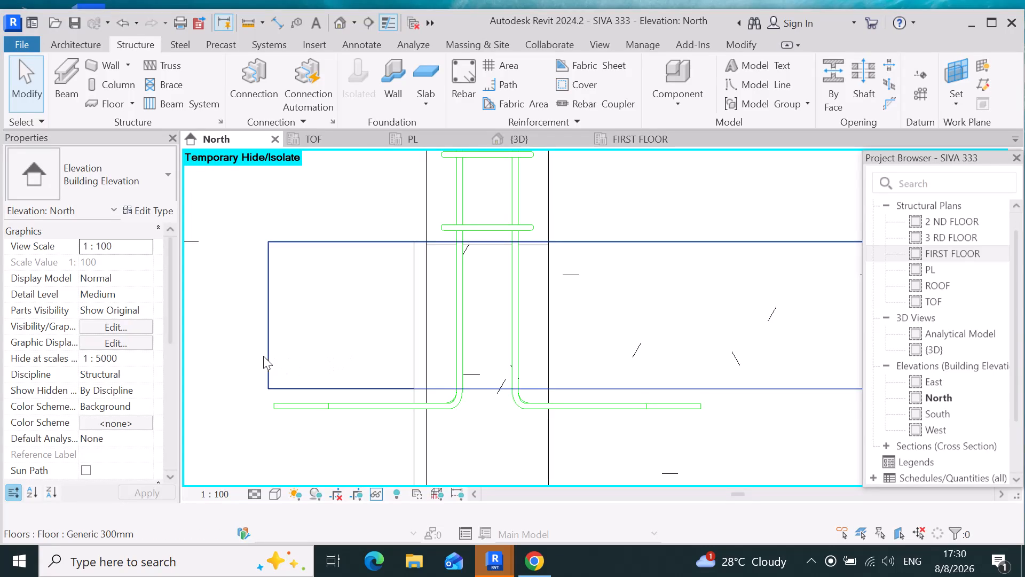
pyautogui.scroll(-5, 258, 354)
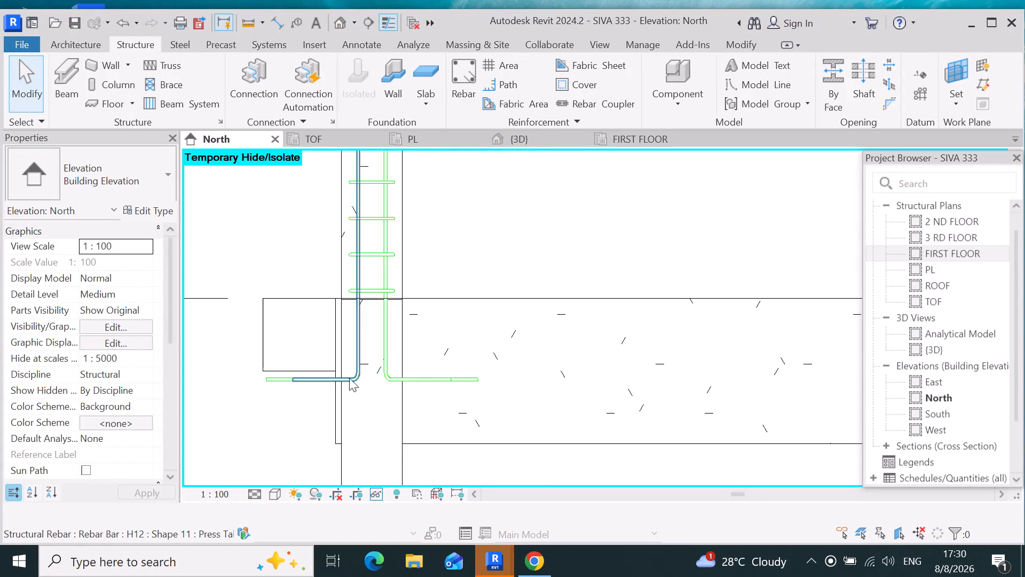
pyautogui.scroll(-10, 427, 362)
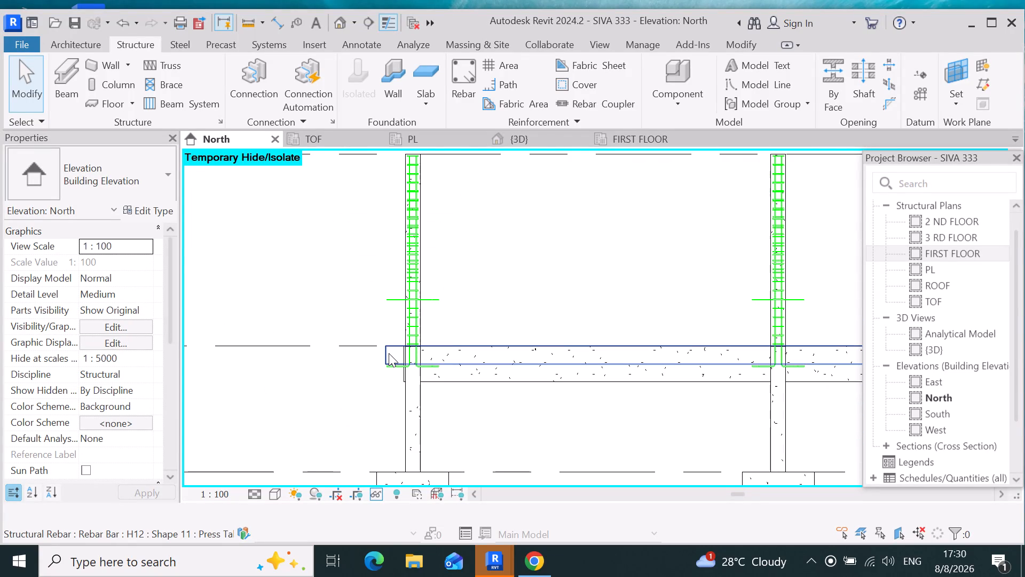
pyautogui.click(389, 353)
pyautogui.scroll(-5, 348, 386)
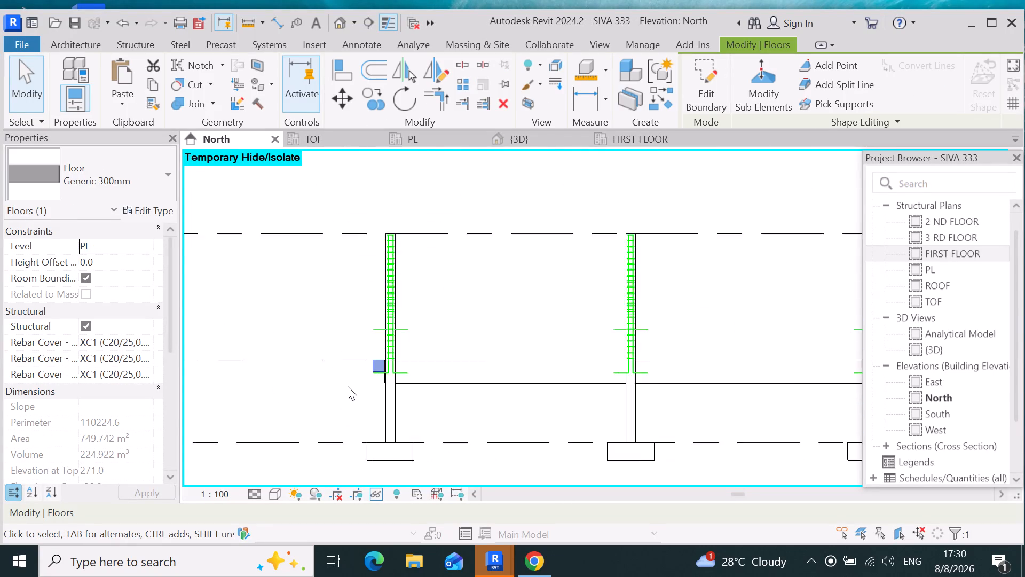
pyautogui.scroll(-5, 348, 386)
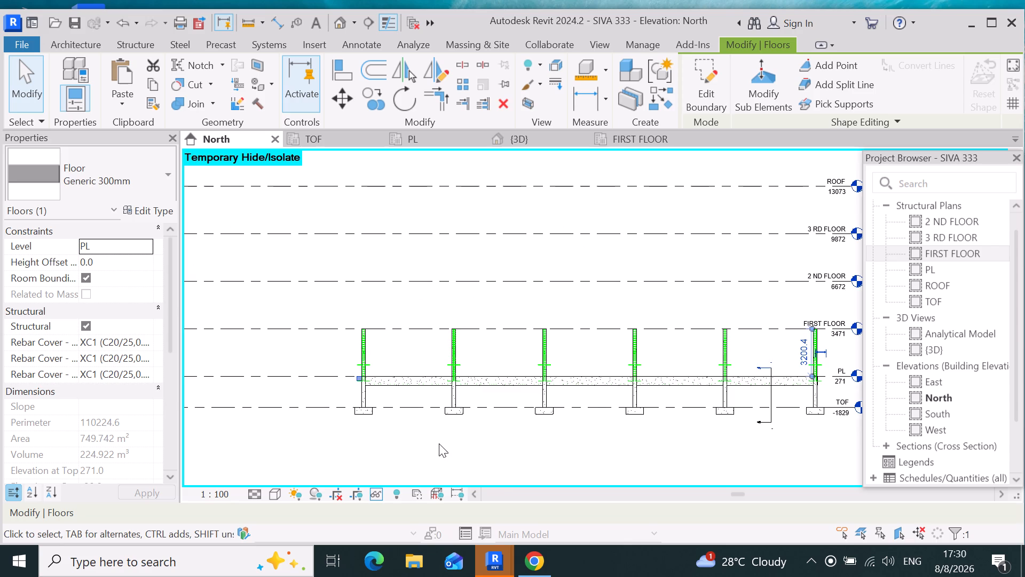
pyautogui.scroll(-4, 360, 396)
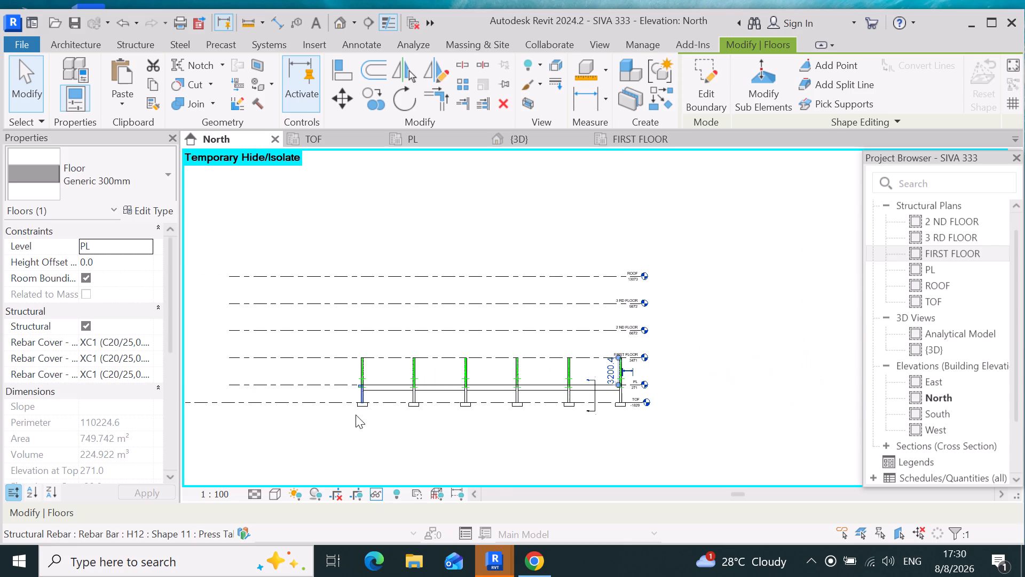
pyautogui.scroll(4, 437, 434)
pyautogui.scroll(4, 531, 391)
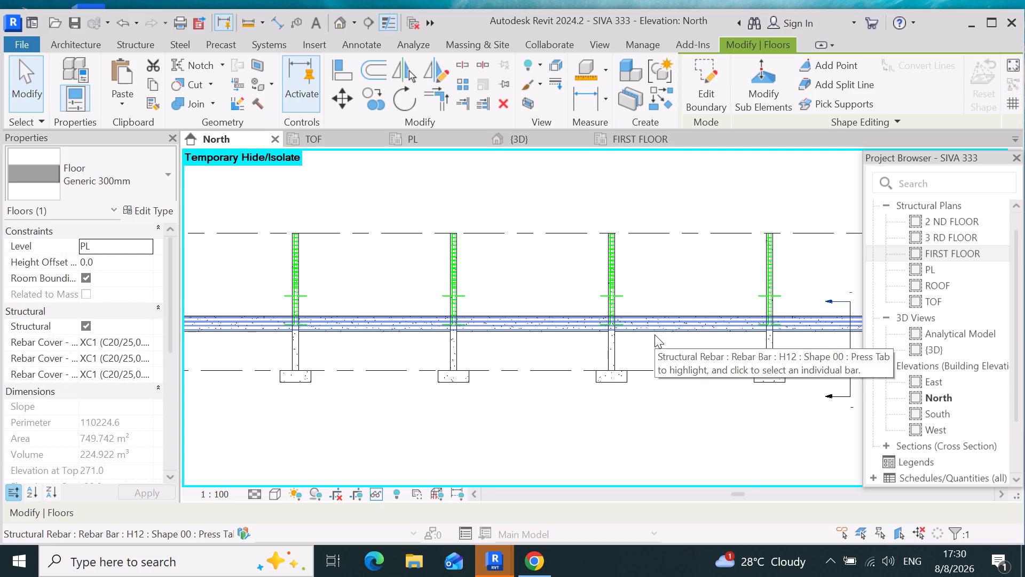
# Inspect the H12 Shape 00 rebar sets along the PL beams in the North elevation by selecting them in turn.
pyautogui.click(655, 334)
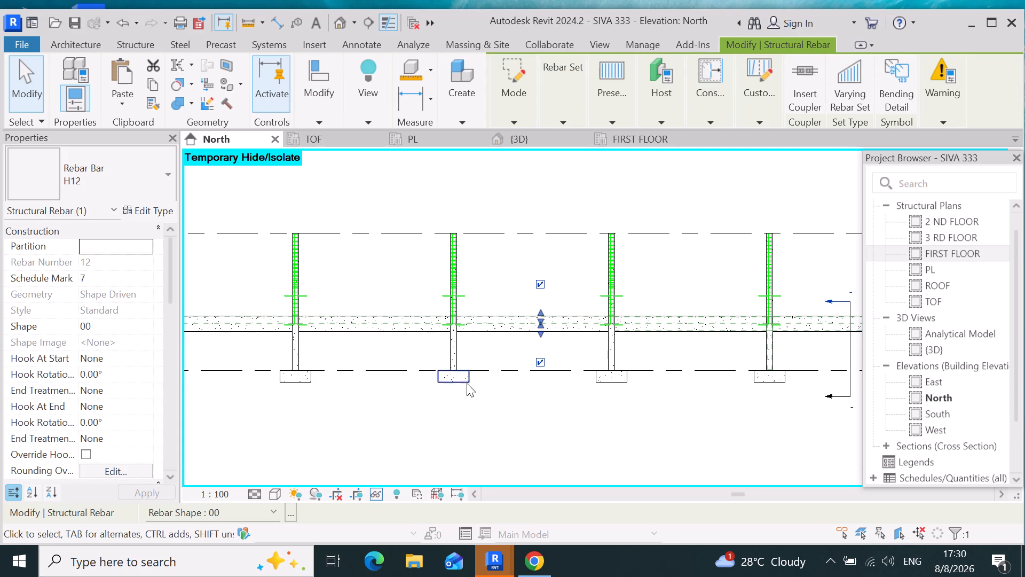
pyautogui.click(398, 448)
pyautogui.scroll(2, 531, 355)
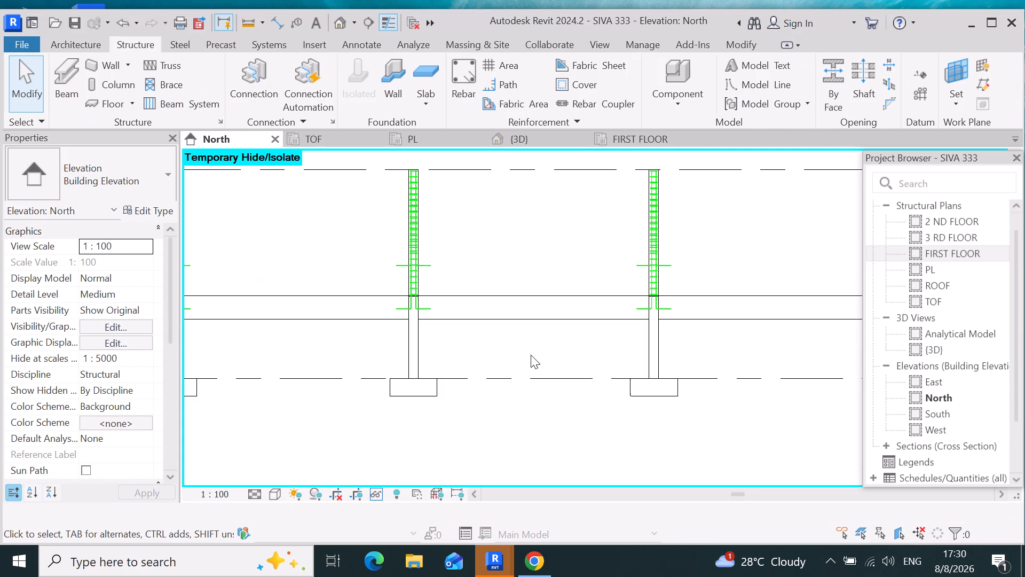
pyautogui.scroll(5, 531, 355)
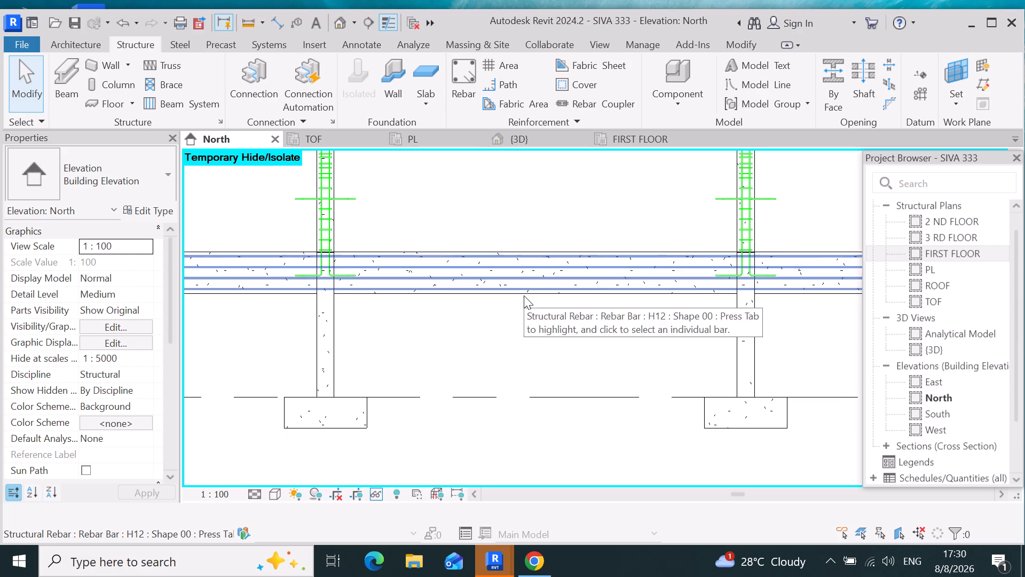
pyautogui.scroll(-4, 345, 324)
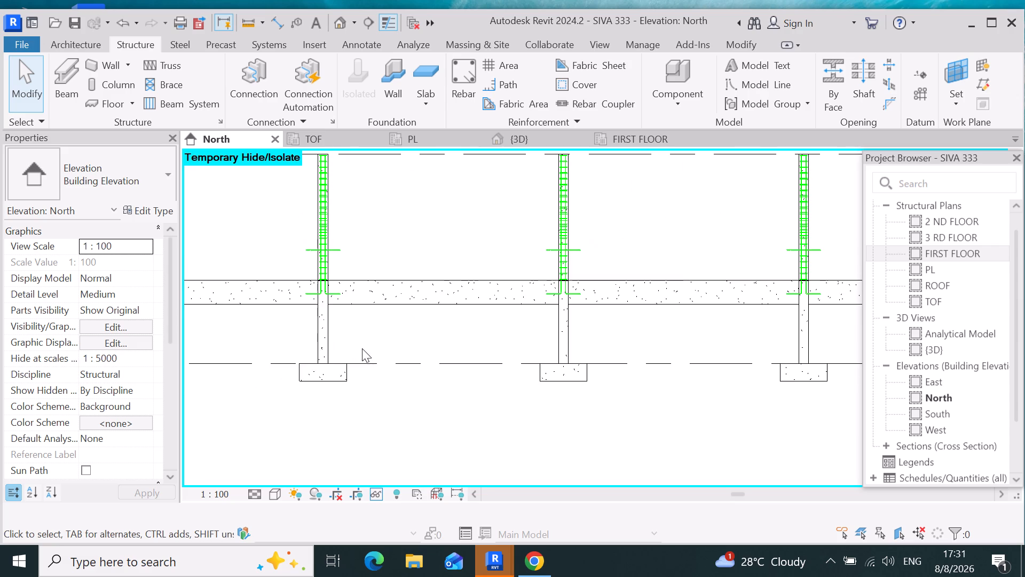
pyautogui.click(393, 297)
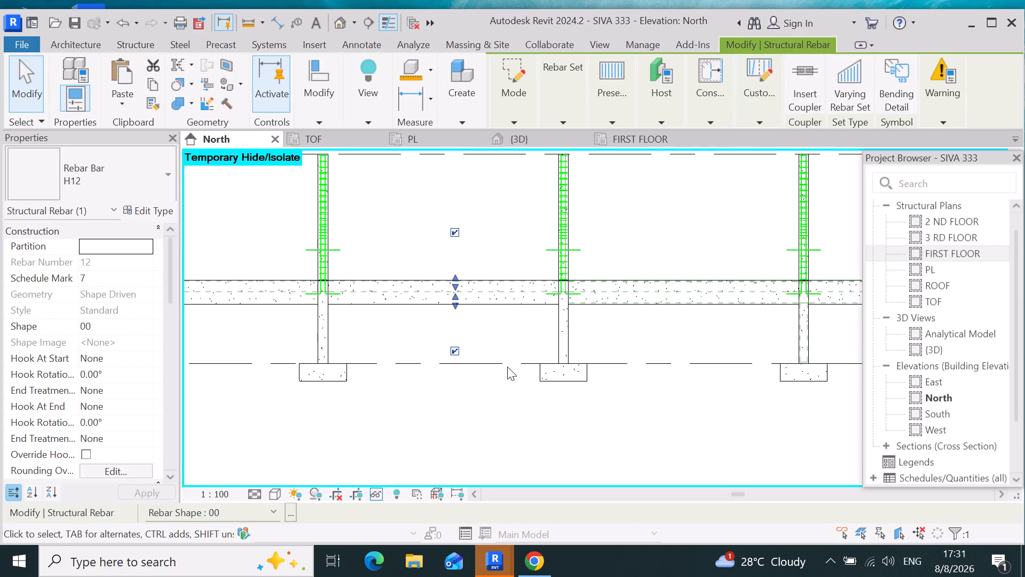
pyautogui.scroll(-9, 438, 316)
pyautogui.scroll(6, 549, 348)
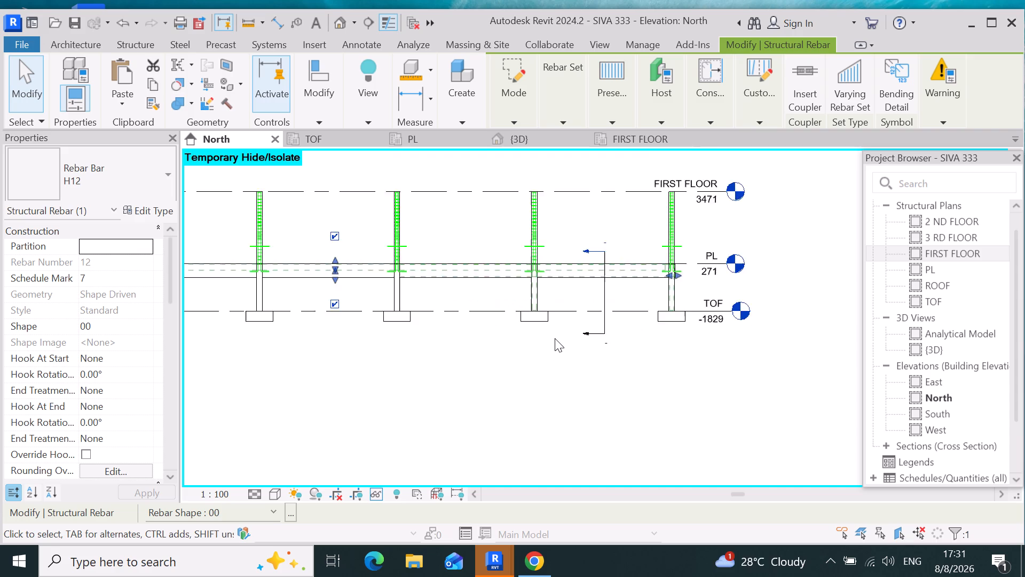
pyautogui.scroll(2, 555, 338)
pyautogui.click(561, 287)
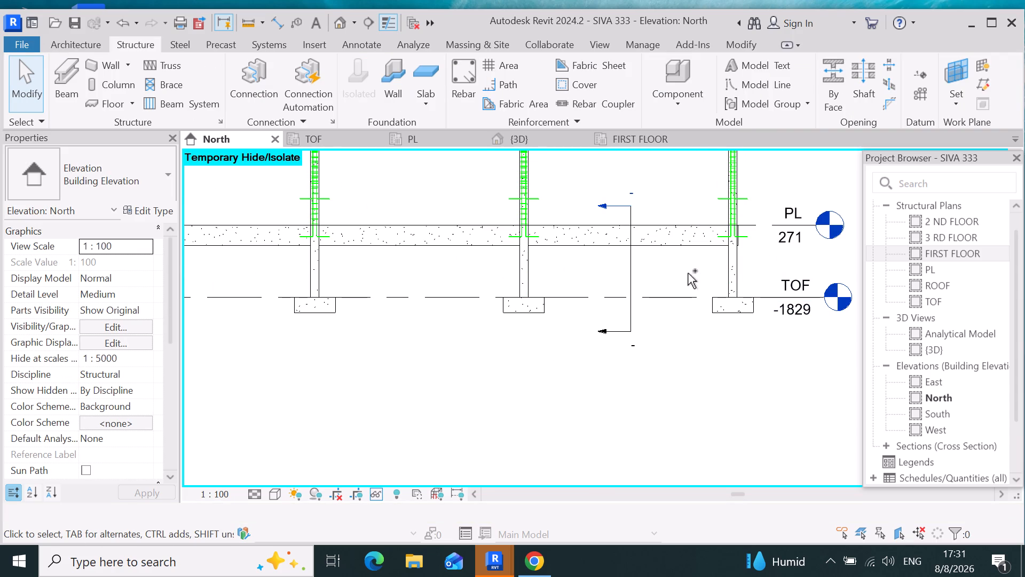
pyautogui.keyDown('ctrl'); pyautogui.click(696, 249); pyautogui.keyUp('ctrl')
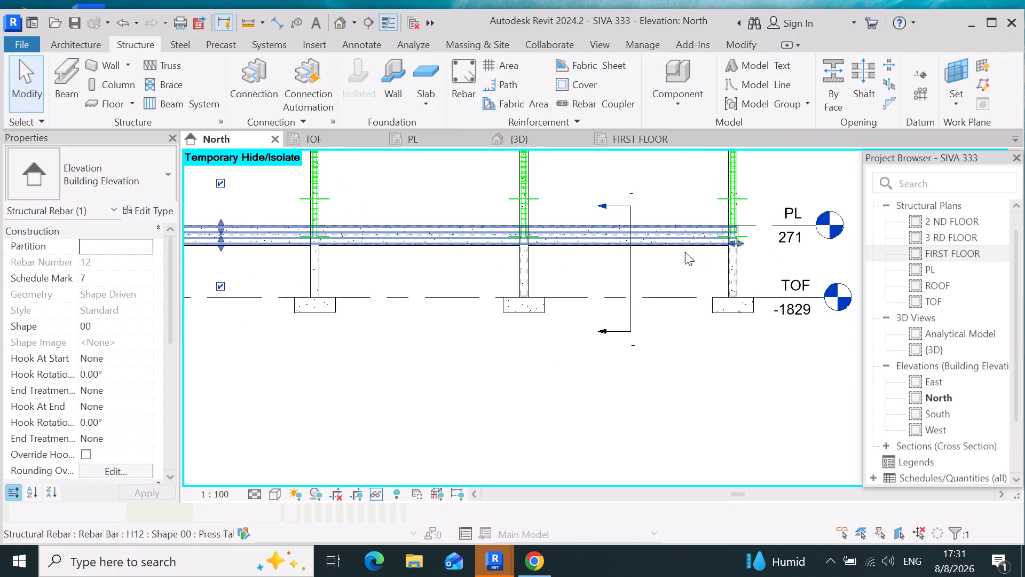
pyautogui.click(685, 239)
pyautogui.click(699, 240)
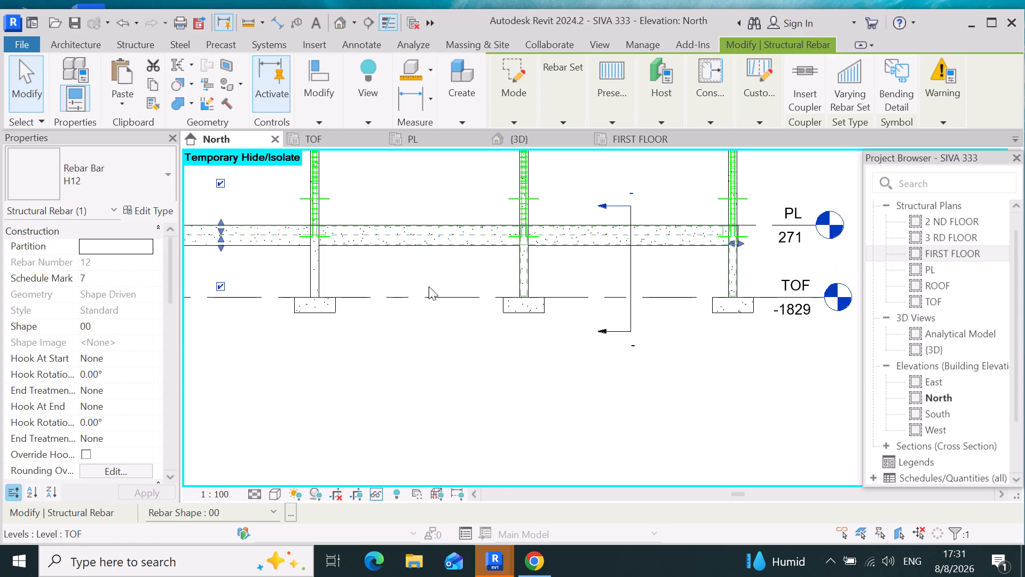
pyautogui.click(396, 399)
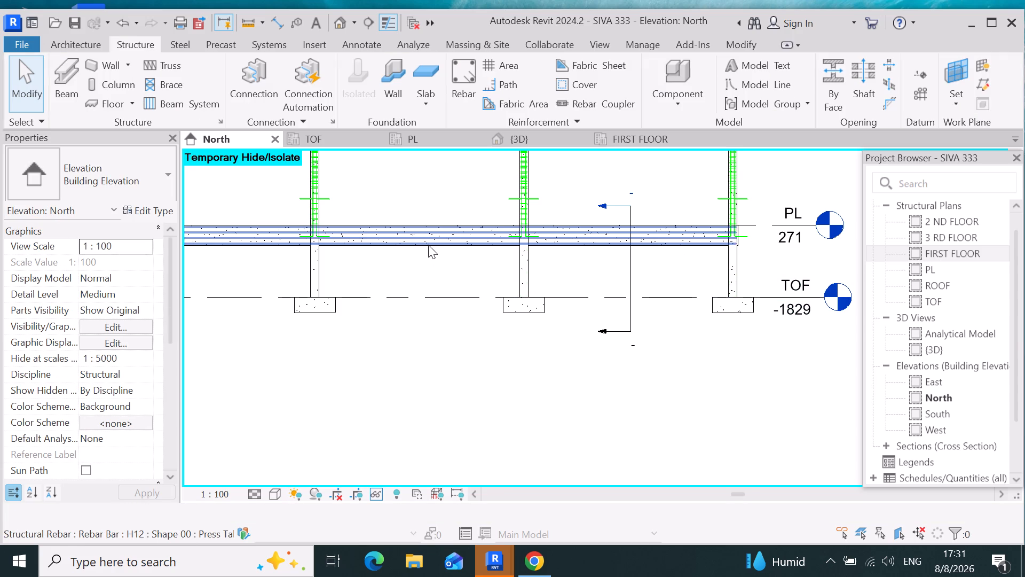
pyautogui.click(429, 245)
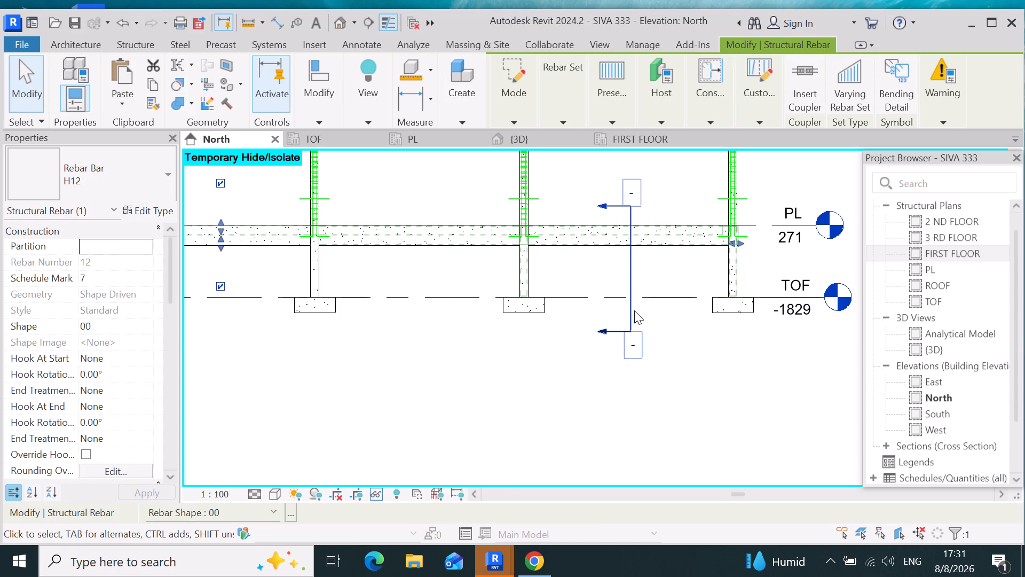
pyautogui.keyDown('ctrl'); pyautogui.click(691, 247); pyautogui.keyUp('ctrl')
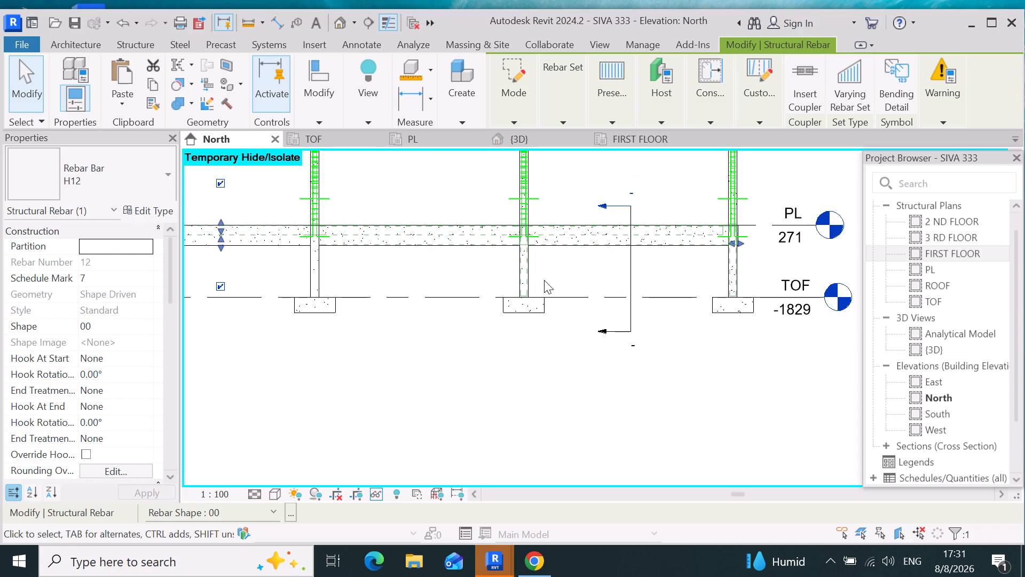
# Copy the H12 Shape 00 beam rebar set with schedule mark 3 at PL and paste it aligned to the FIRST FLOOR level.
pyautogui.click(460, 237)
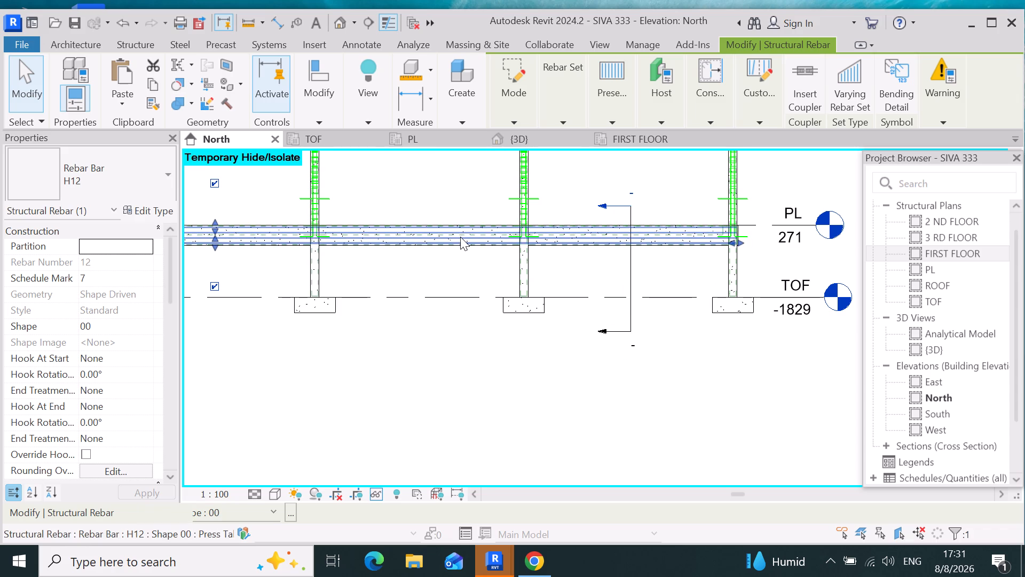
pyautogui.scroll(-9, 452, 267)
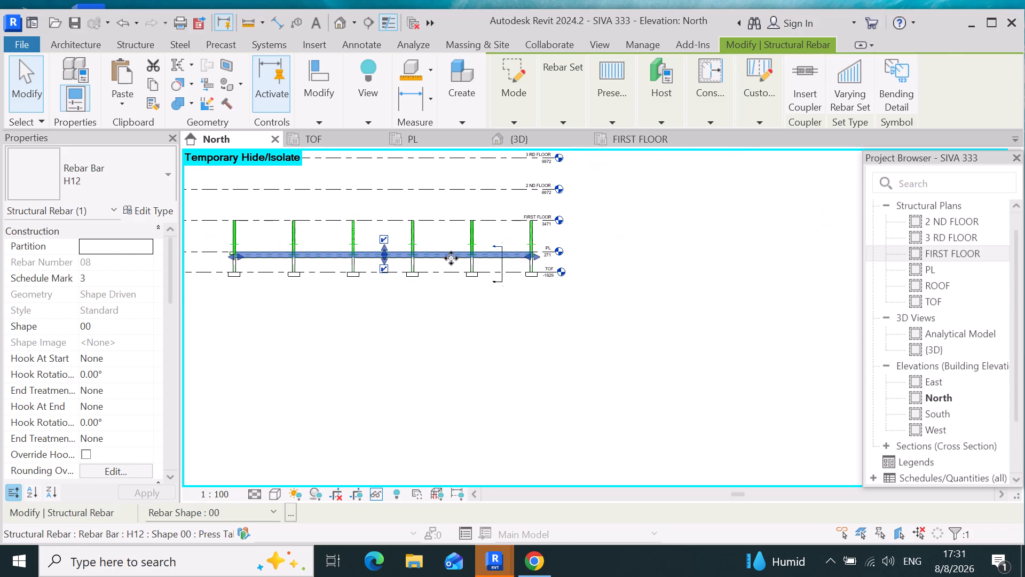
pyautogui.scroll(2, 488, 286)
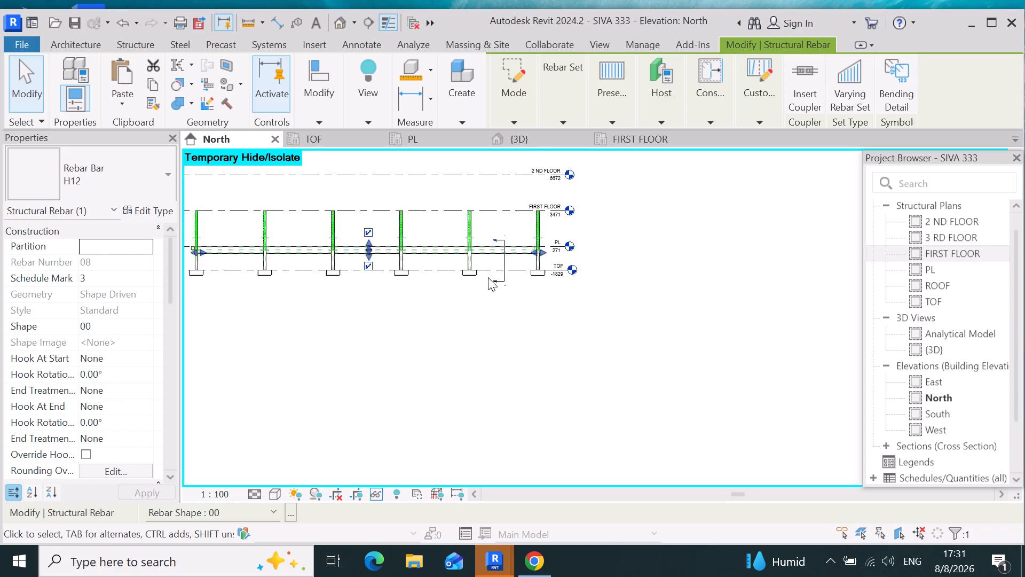
pyautogui.scroll(5, 488, 277)
pyautogui.scroll(-6, 478, 218)
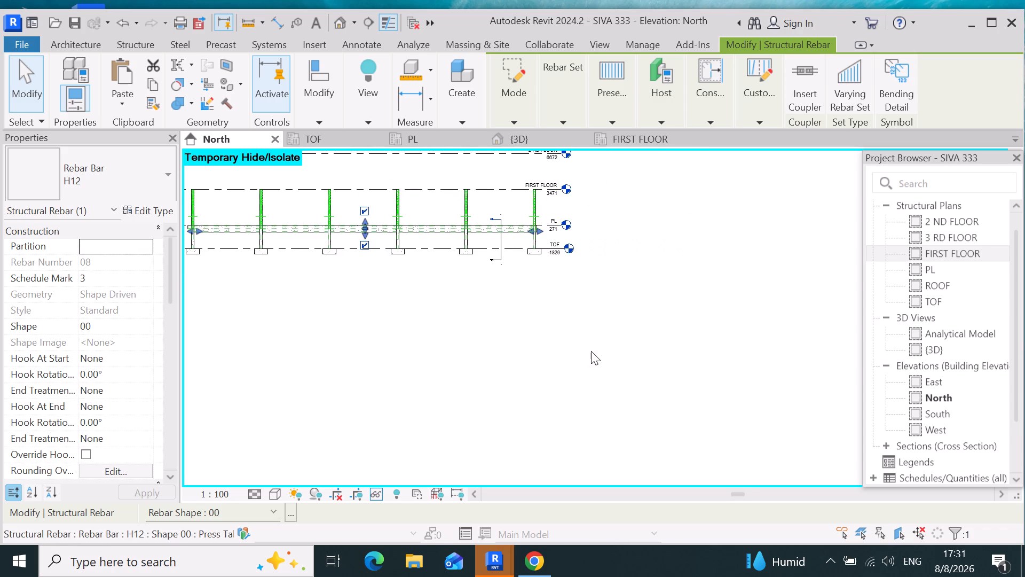
pyautogui.scroll(-3, 592, 352)
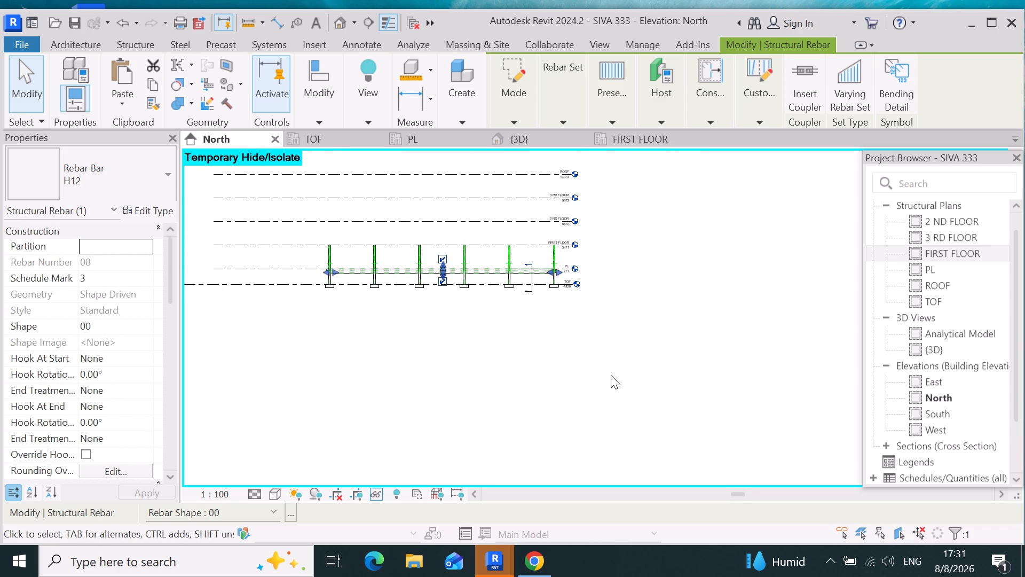
pyautogui.click(147, 79)
pyautogui.click(117, 66)
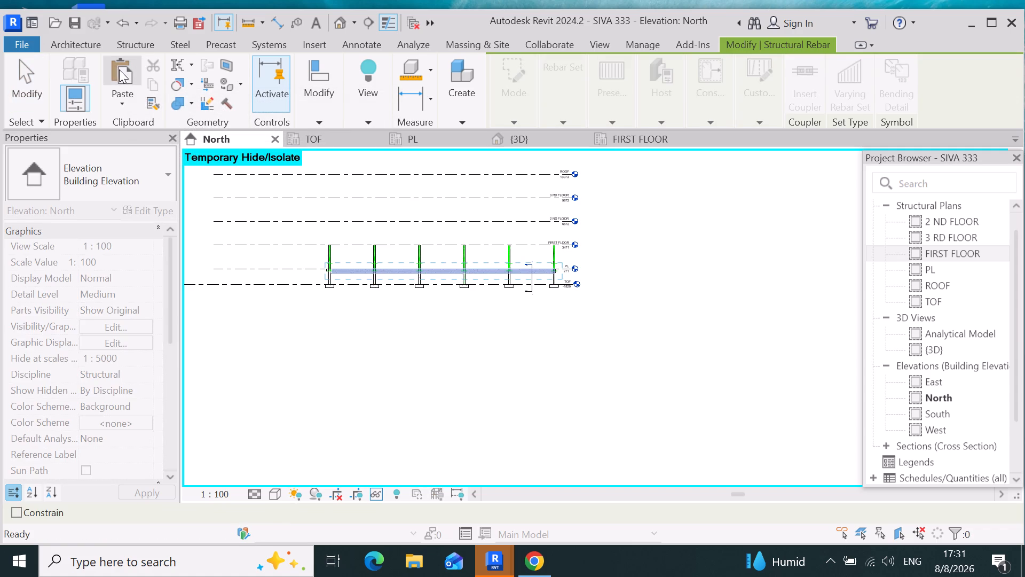
pyautogui.click(124, 76)
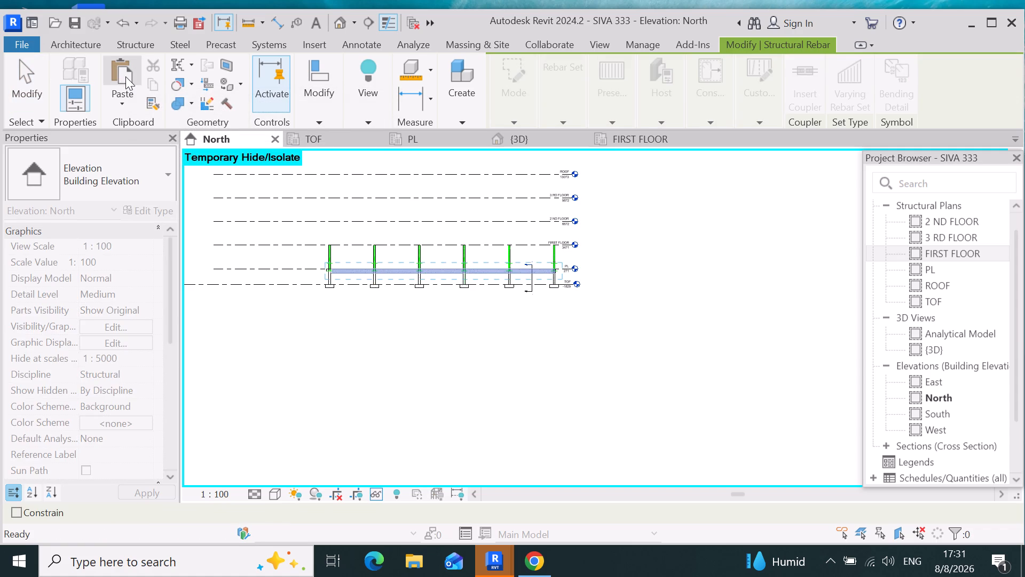
pyautogui.click(125, 77)
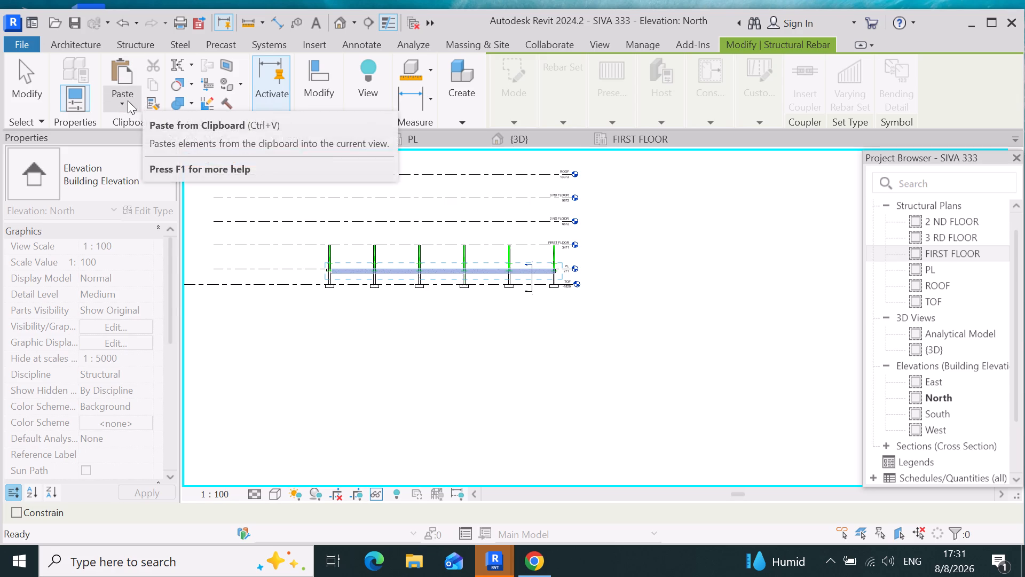
pyautogui.click(127, 101)
pyautogui.click(156, 159)
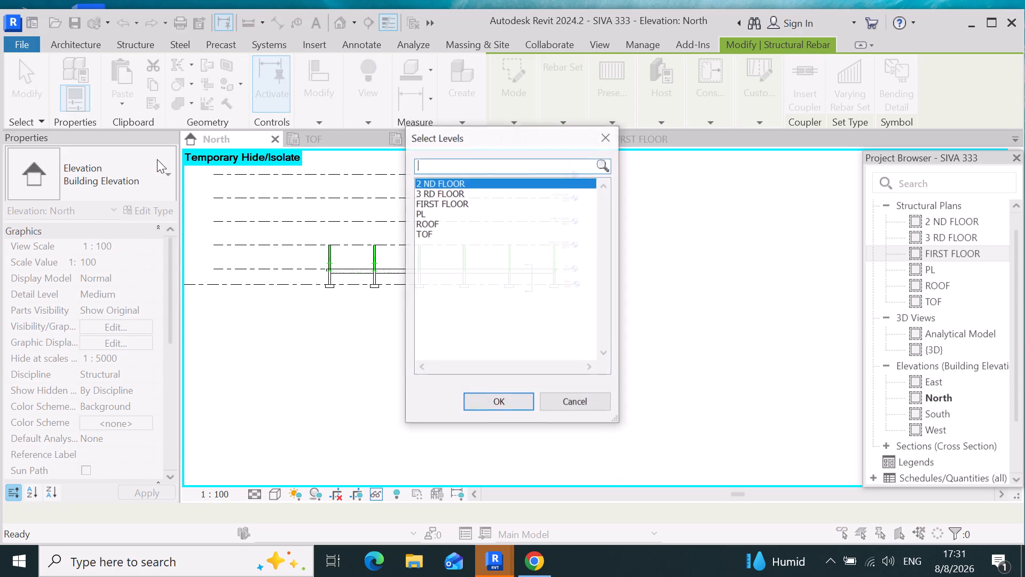
pyautogui.click(446, 203)
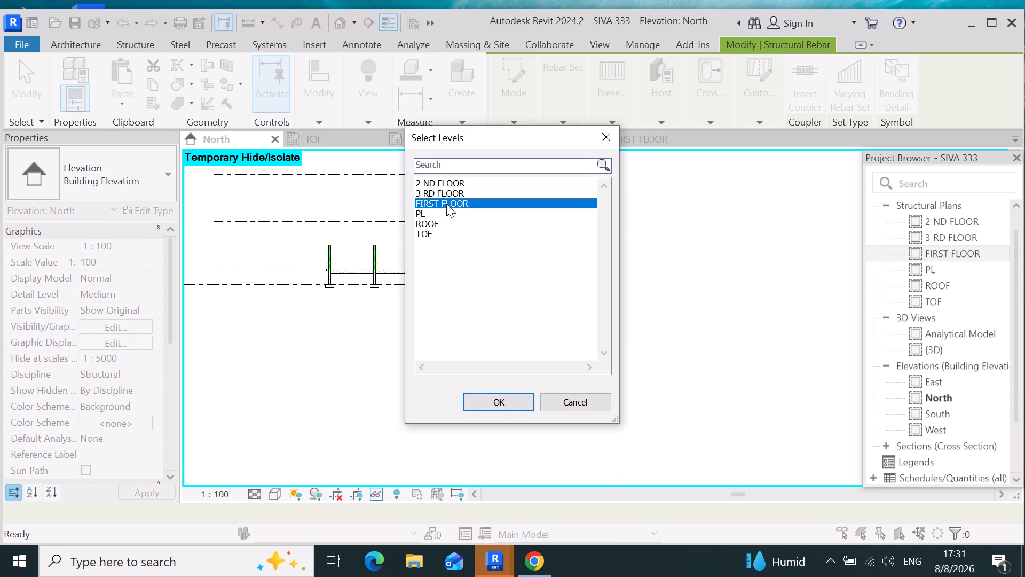
pyautogui.click(502, 403)
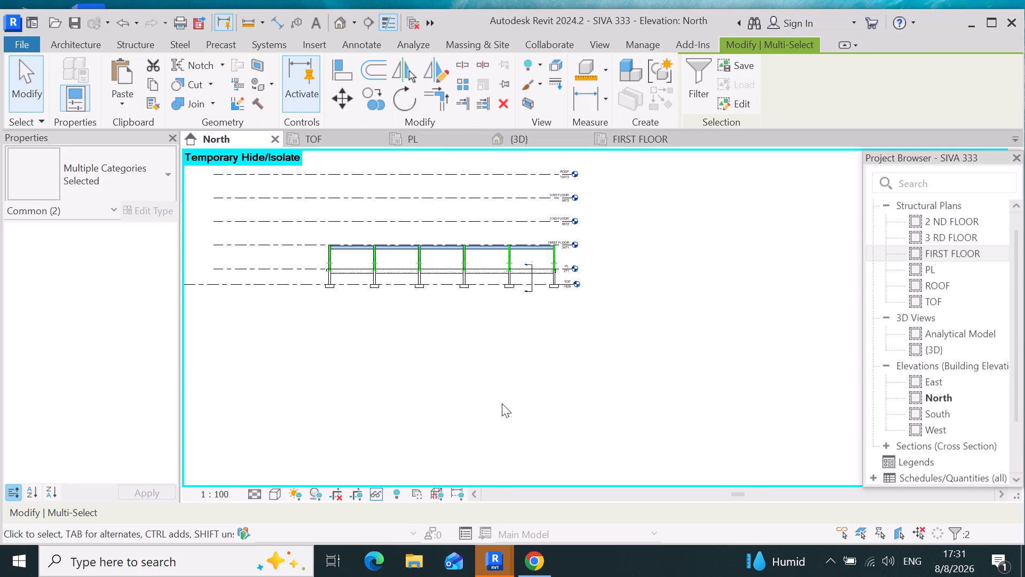
pyautogui.scroll(2, 320, 184)
pyautogui.scroll(8, 339, 266)
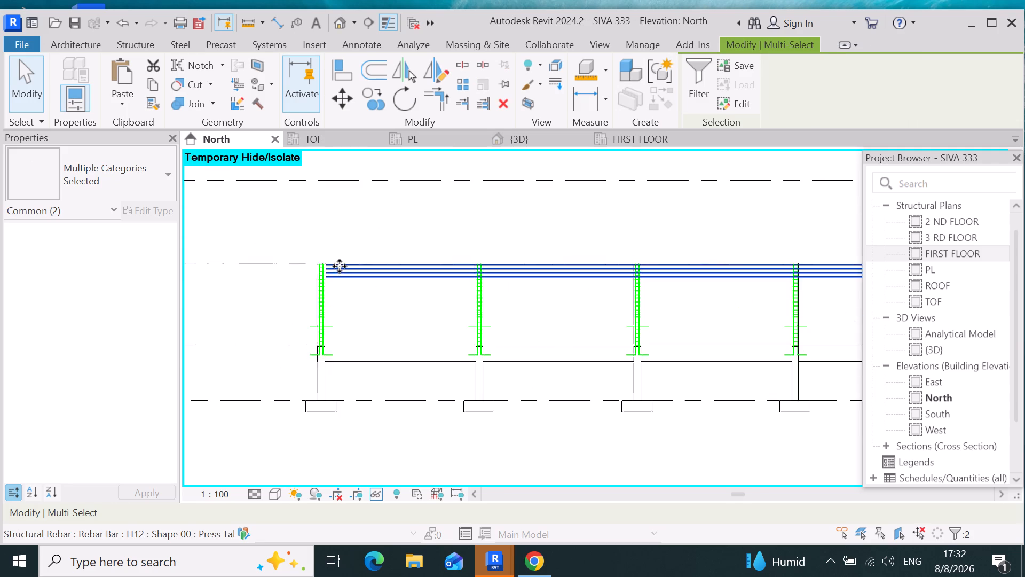
# Examine the H12 Shape 00 rebar pasted at FIRST FLOOR between the column tops in the 3D view.
pyautogui.scroll(3, 340, 266)
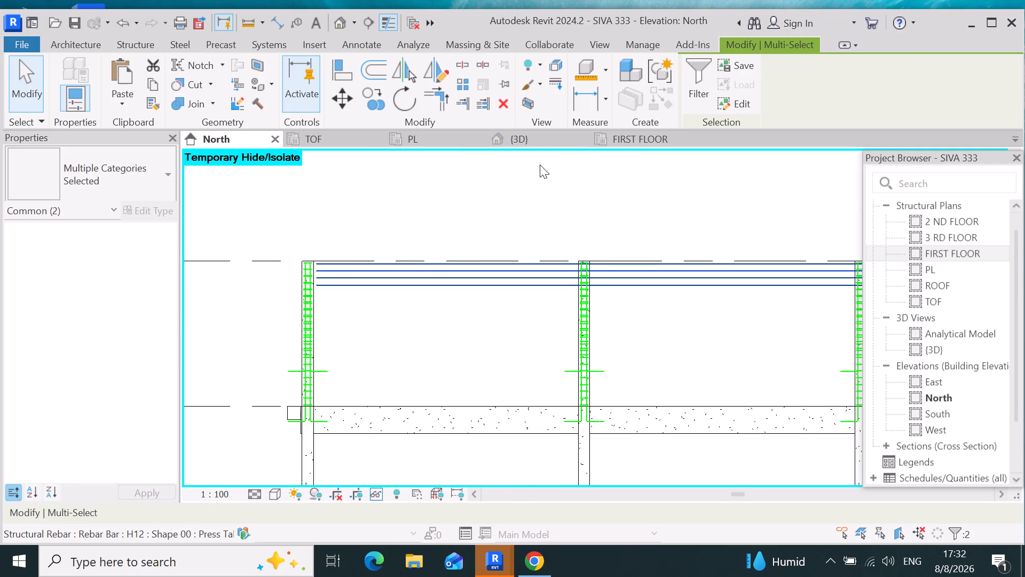
pyautogui.click(546, 137)
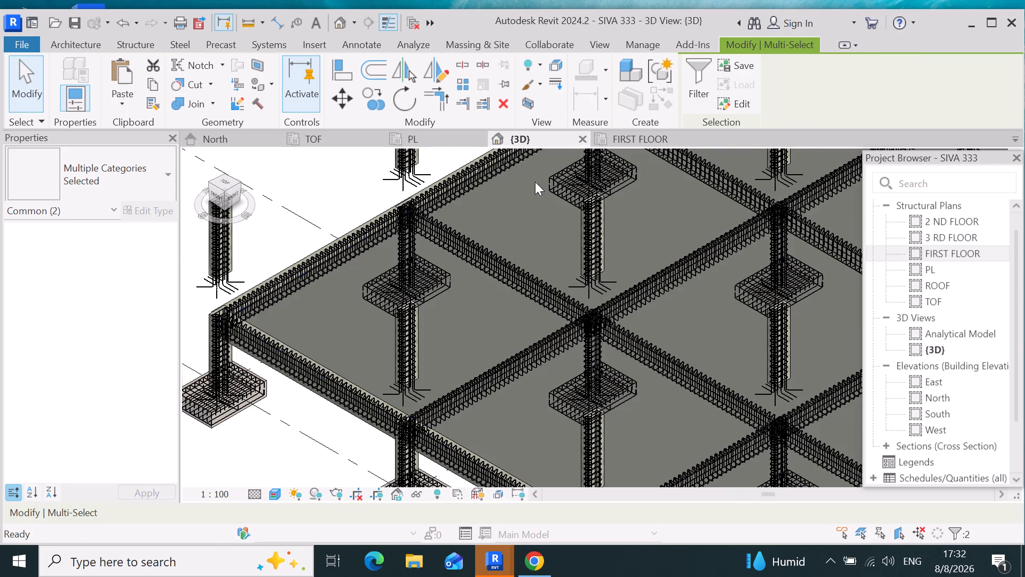
pyautogui.scroll(-5, 428, 316)
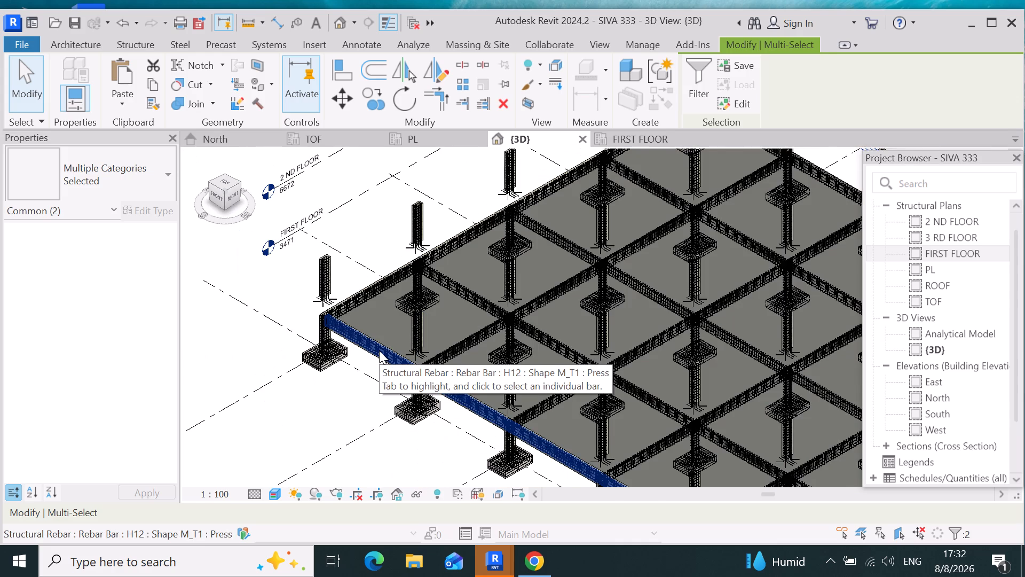
pyautogui.scroll(-4, 379, 349)
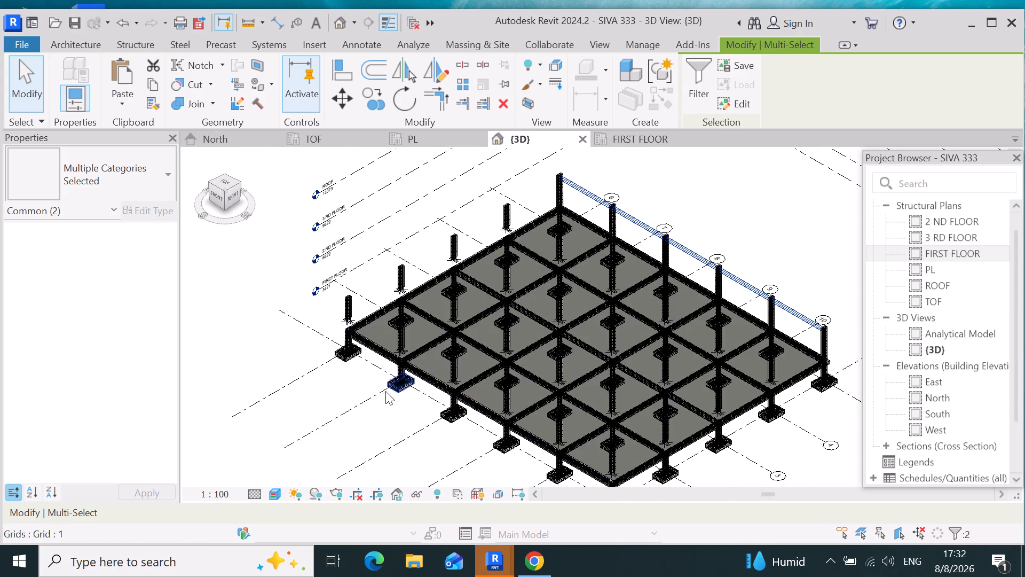
pyautogui.scroll(3, 581, 506)
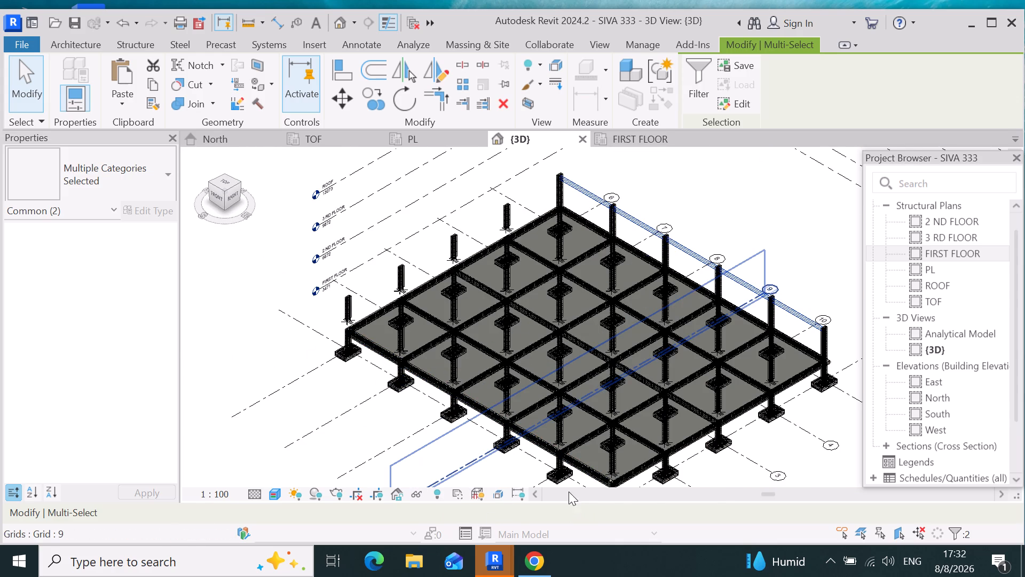
pyautogui.scroll(3, 573, 475)
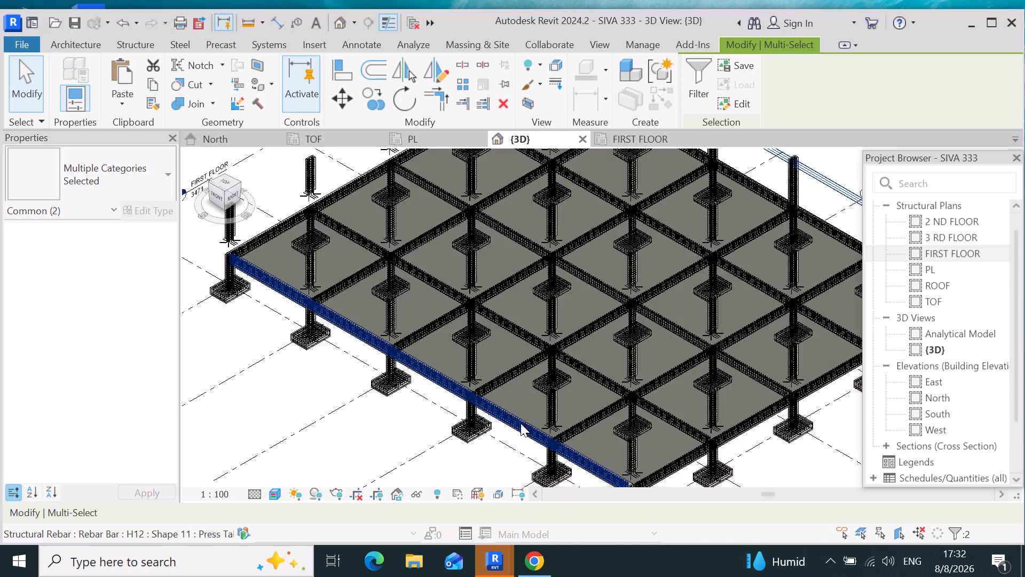
pyautogui.scroll(3, 542, 480)
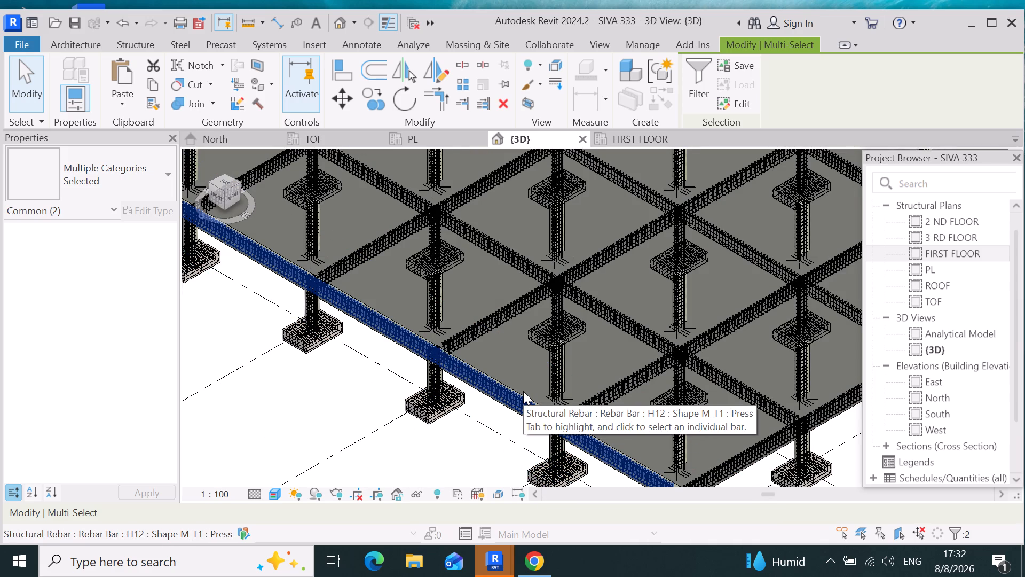
pyautogui.scroll(-5, 514, 362)
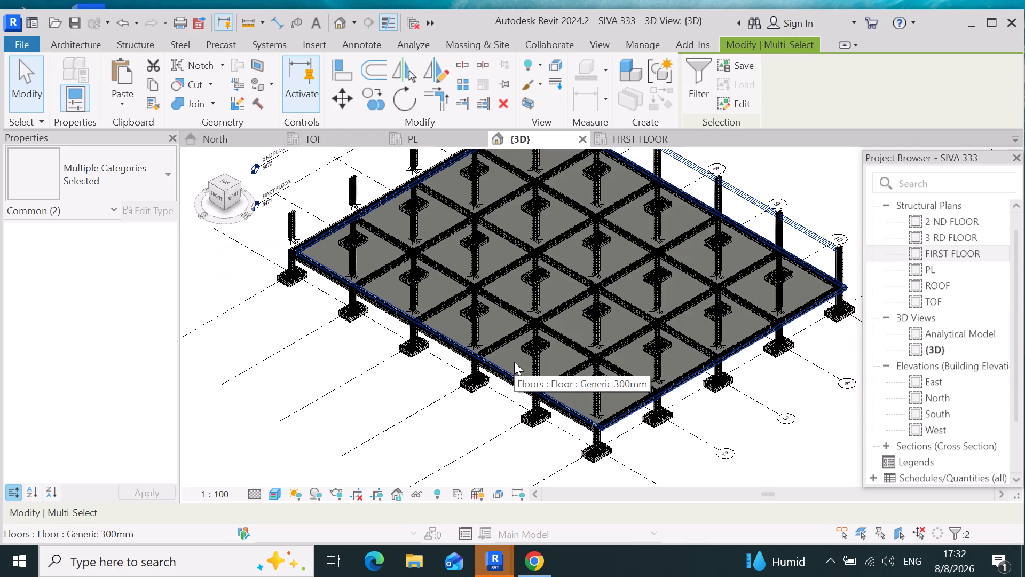
pyautogui.scroll(10, 815, 247)
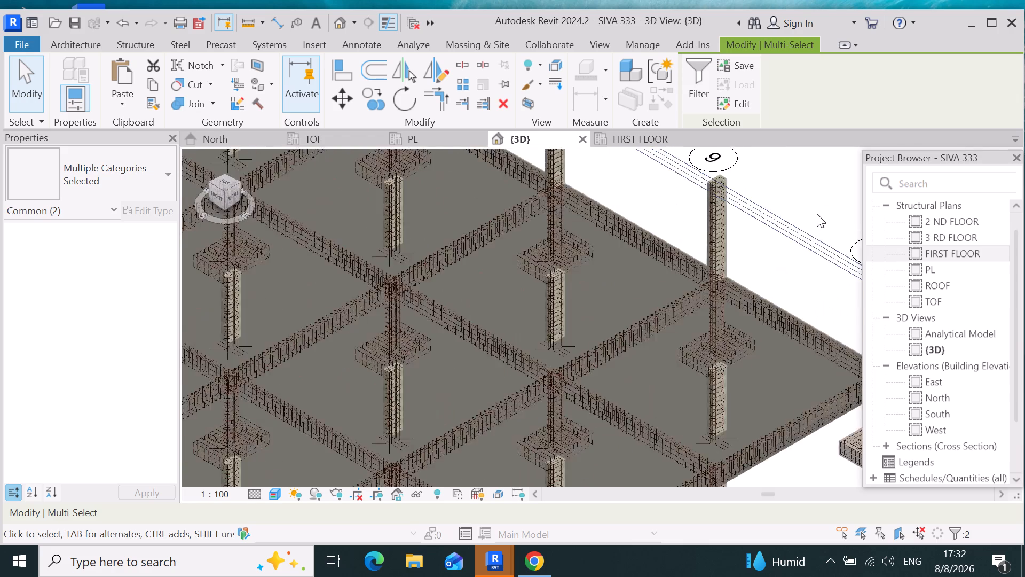
pyautogui.scroll(9, 817, 214)
pyautogui.scroll(3, 673, 247)
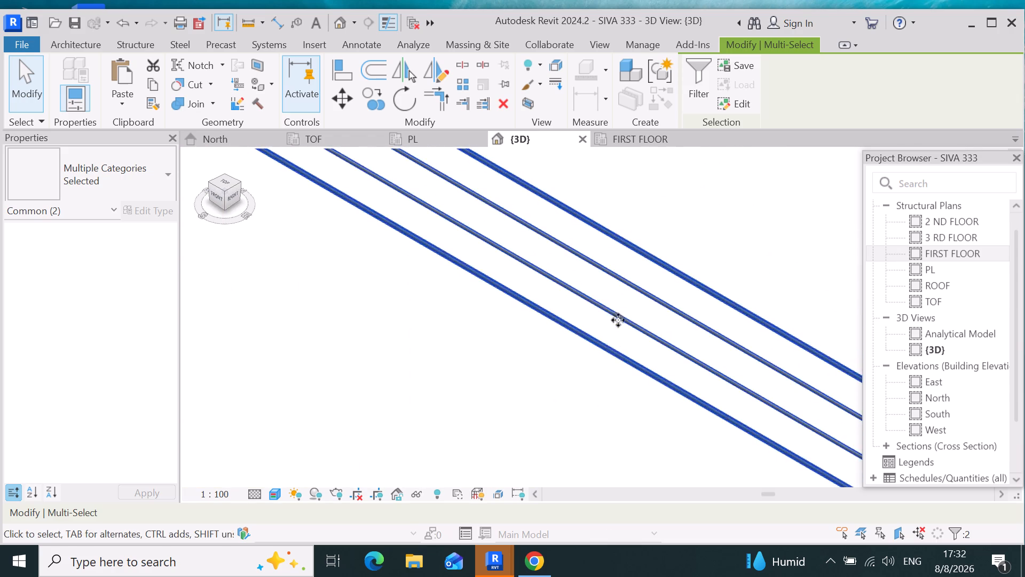
pyautogui.scroll(-15, 621, 309)
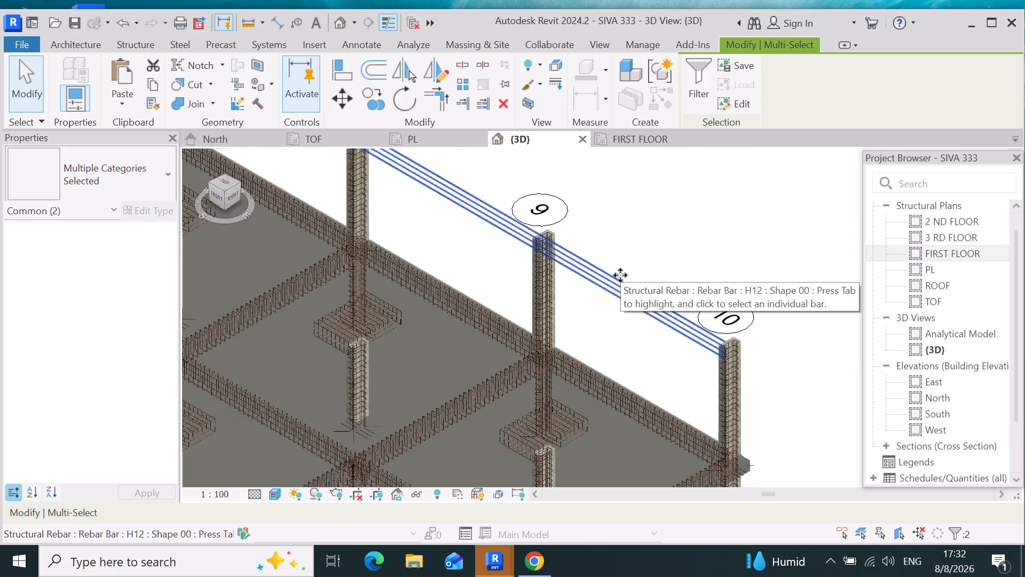
pyautogui.scroll(-5, 620, 275)
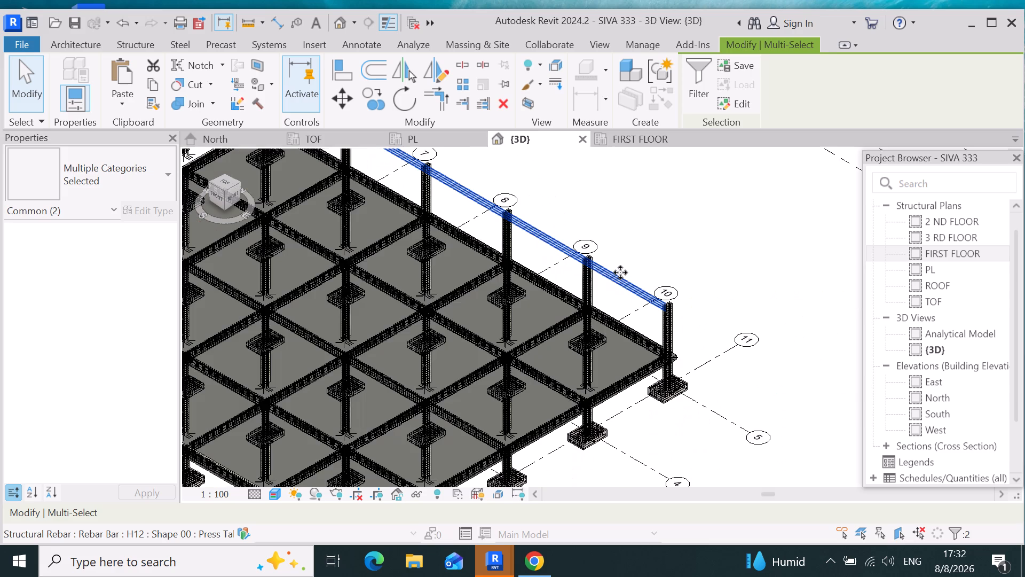
pyautogui.scroll(-6, 621, 270)
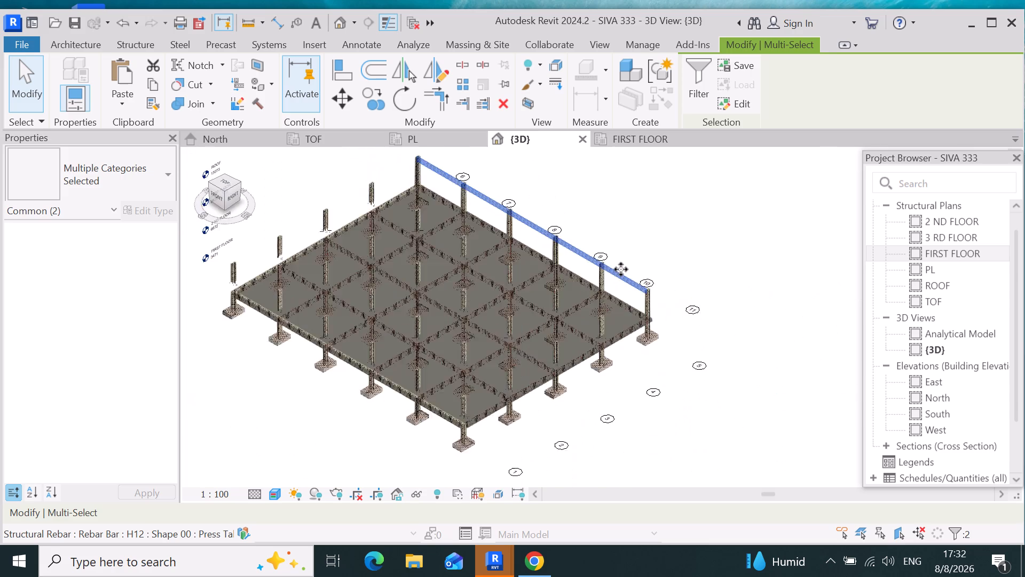
# Examine the PL edge beam stirrups and the column reinforcement along the slab edge in the 3D view.
pyautogui.scroll(1, 383, 237)
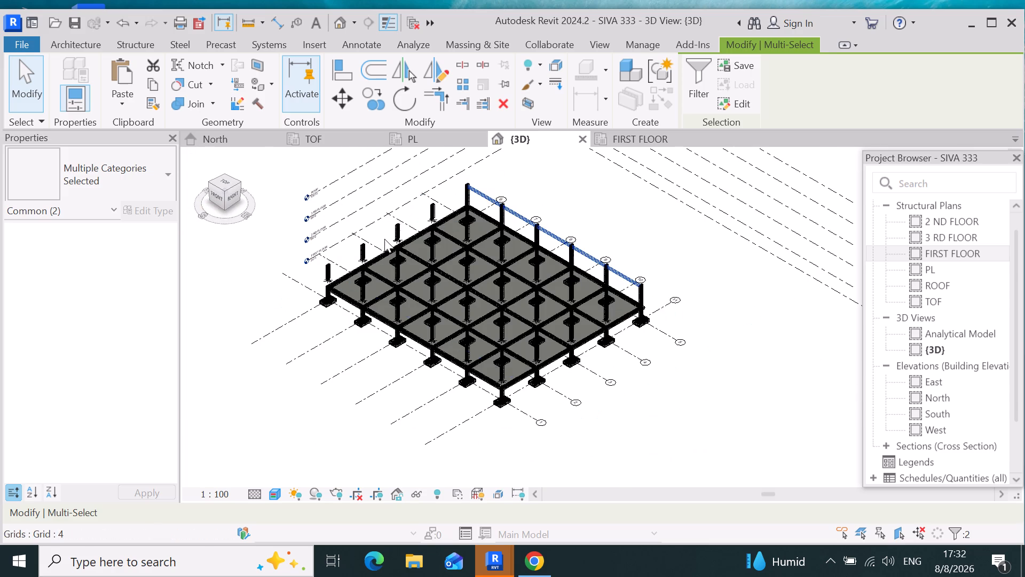
pyautogui.scroll(7, 384, 239)
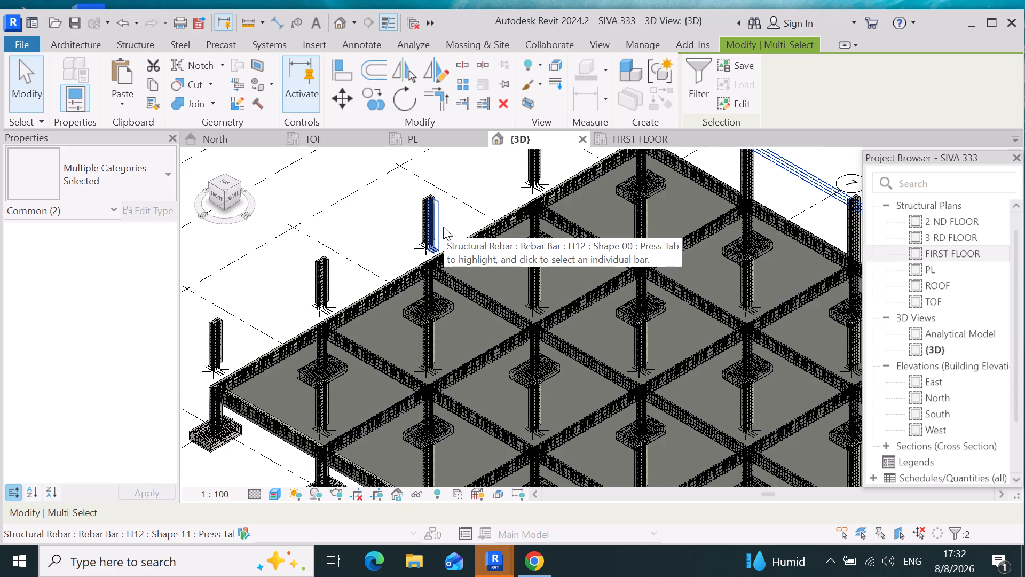
pyautogui.scroll(12, 440, 243)
pyautogui.scroll(3, 453, 286)
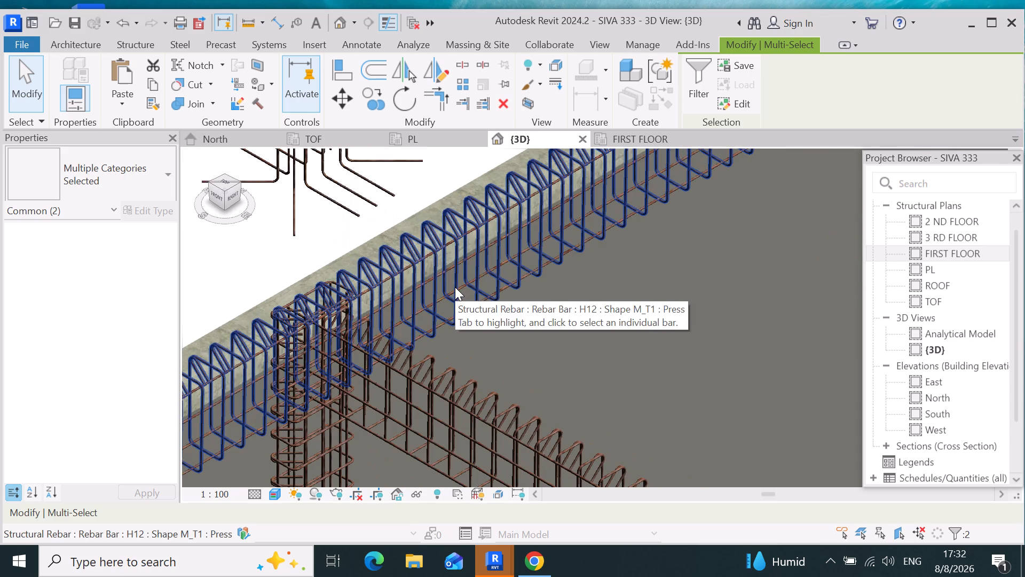
pyautogui.scroll(-11, 414, 280)
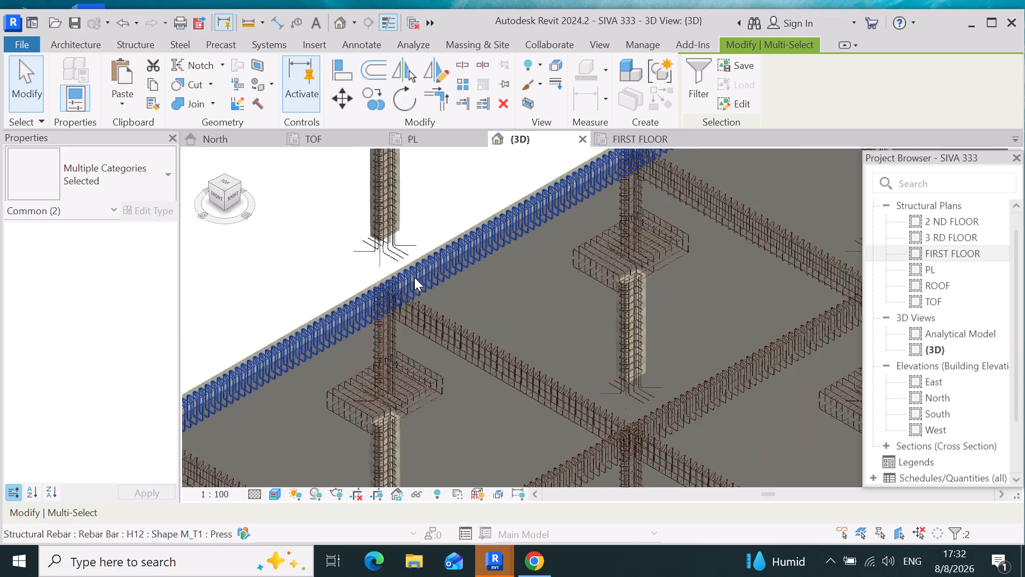
pyautogui.scroll(-5, 415, 277)
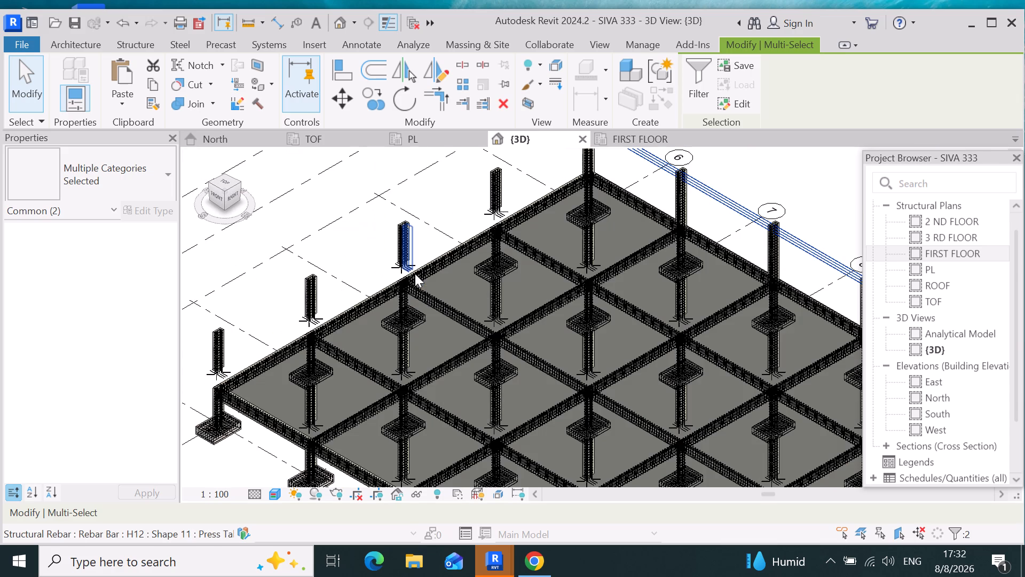
pyautogui.scroll(-3, 417, 274)
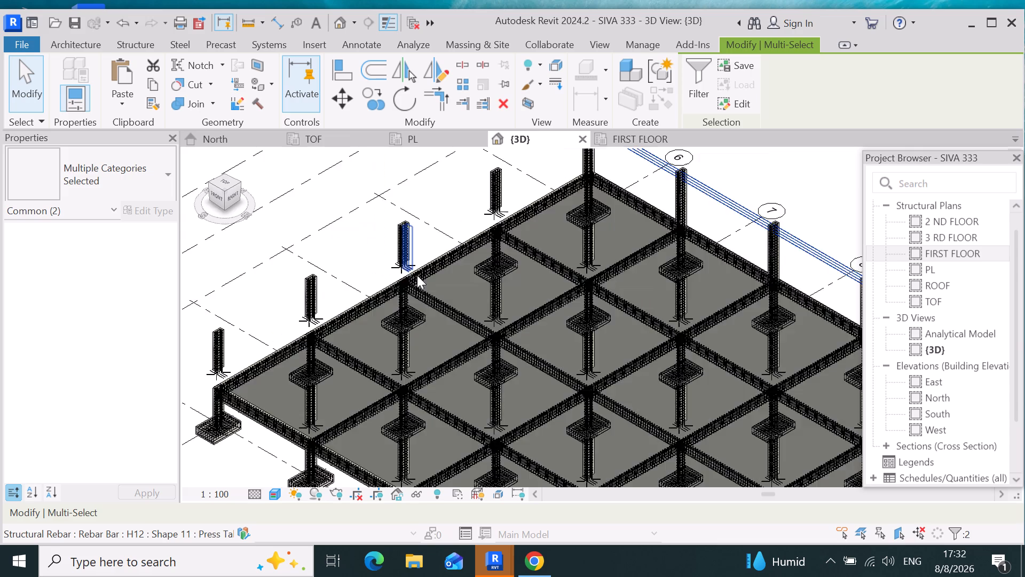
pyautogui.scroll(-2, 417, 275)
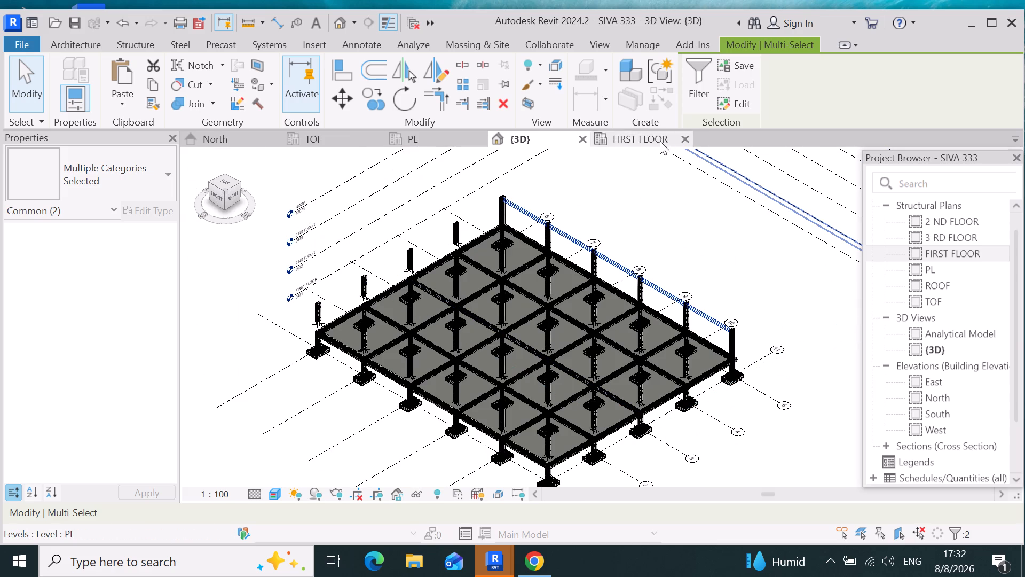
# Undo the paste of the H12 Shape 00 beam rebar at FIRST FLOOR, working in the North elevation.
pyautogui.click(227, 140)
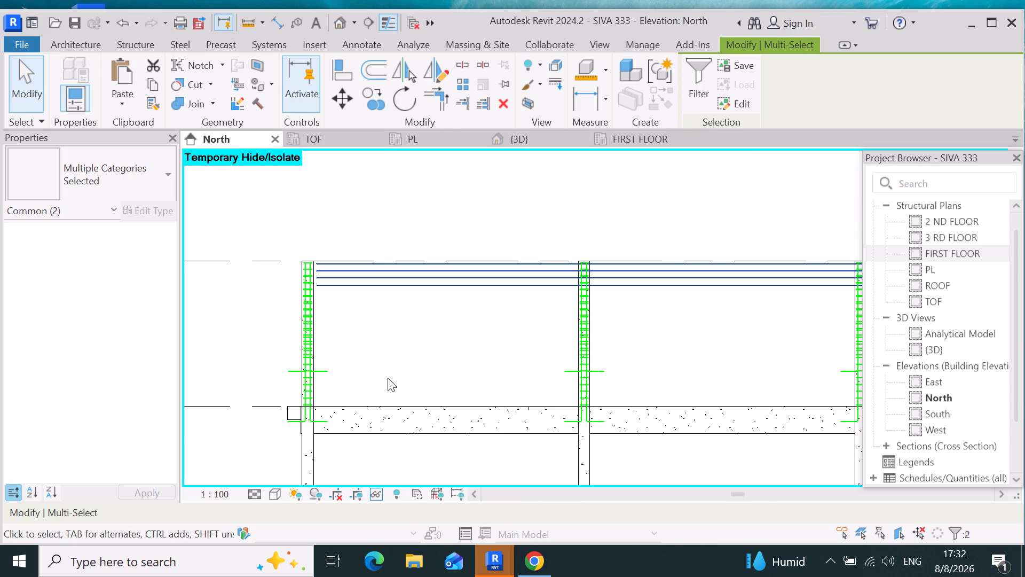
pyautogui.scroll(4, 415, 375)
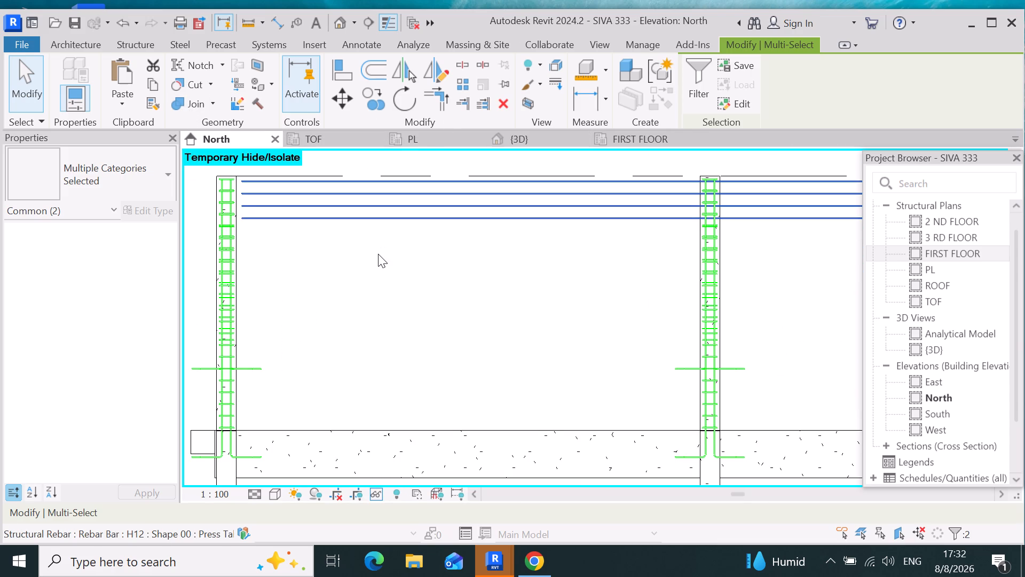
pyautogui.scroll(-6, 377, 252)
pyautogui.scroll(6, 395, 230)
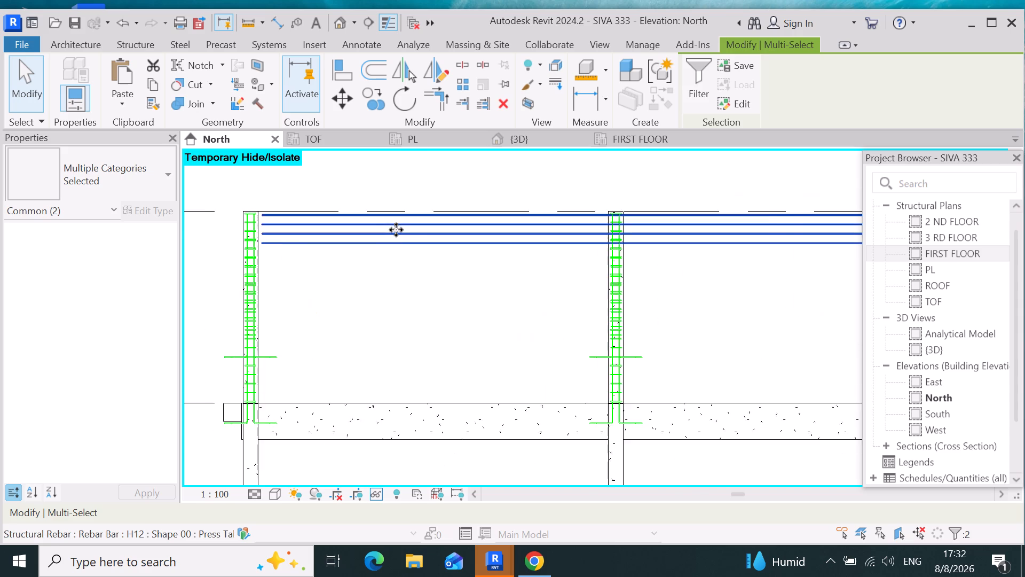
pyautogui.scroll(11, 396, 230)
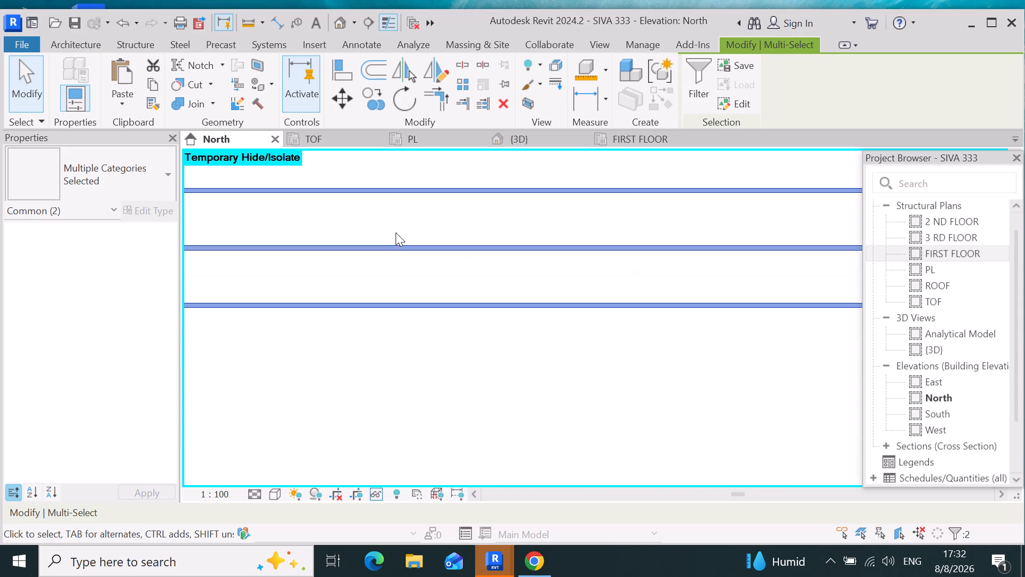
pyautogui.scroll(-11, 391, 296)
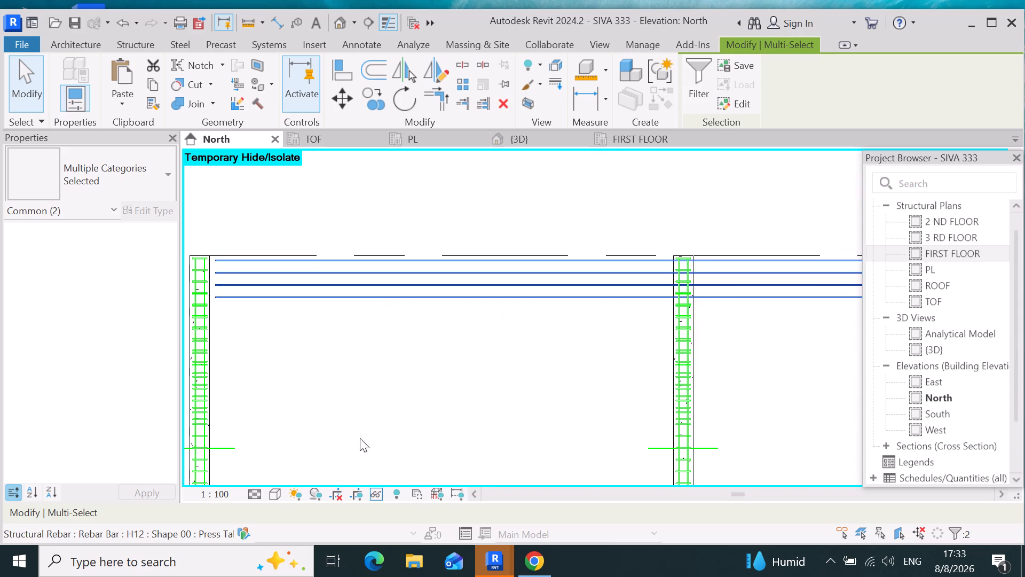
pyautogui.hotkey('ctrl', 'z')
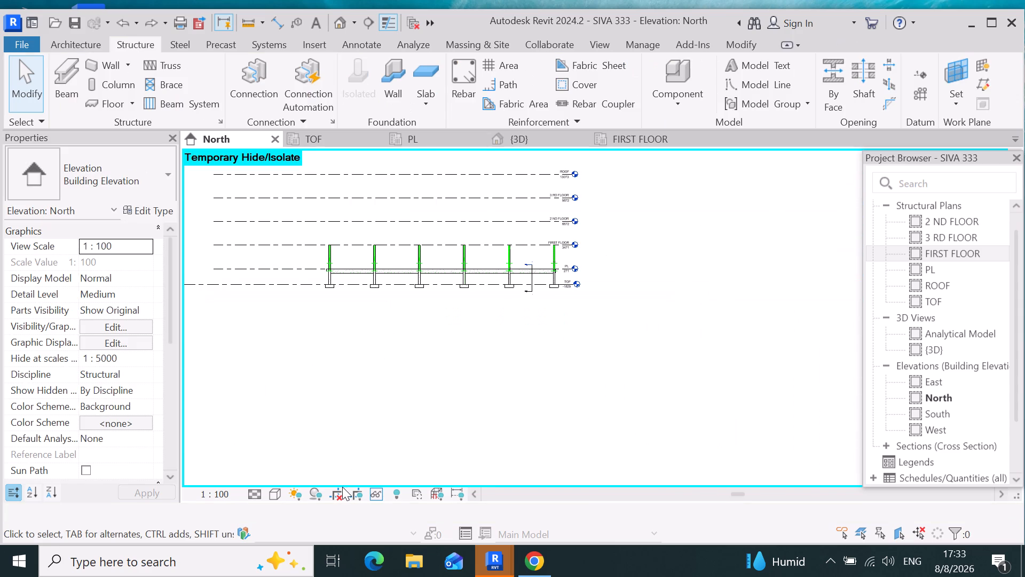
# Copy the 300 x 600mm concrete beam at PL in the North elevation and paste it aligned to the FIRST FLOOR level.
pyautogui.scroll(3, 522, 350)
pyautogui.scroll(8, 564, 230)
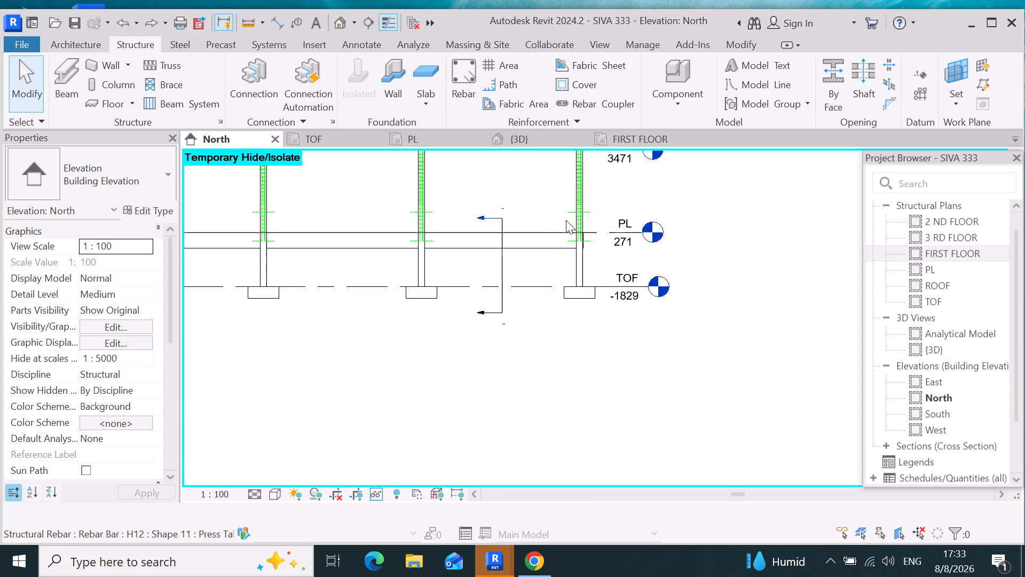
pyautogui.scroll(7, 566, 220)
pyautogui.scroll(4, 612, 355)
pyautogui.scroll(4, 619, 279)
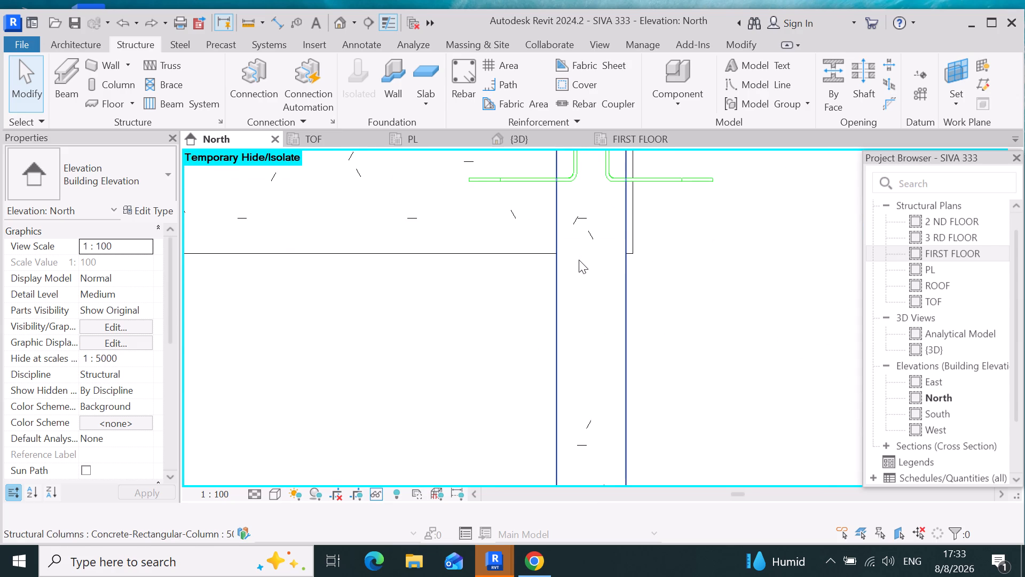
pyautogui.scroll(-10, 589, 258)
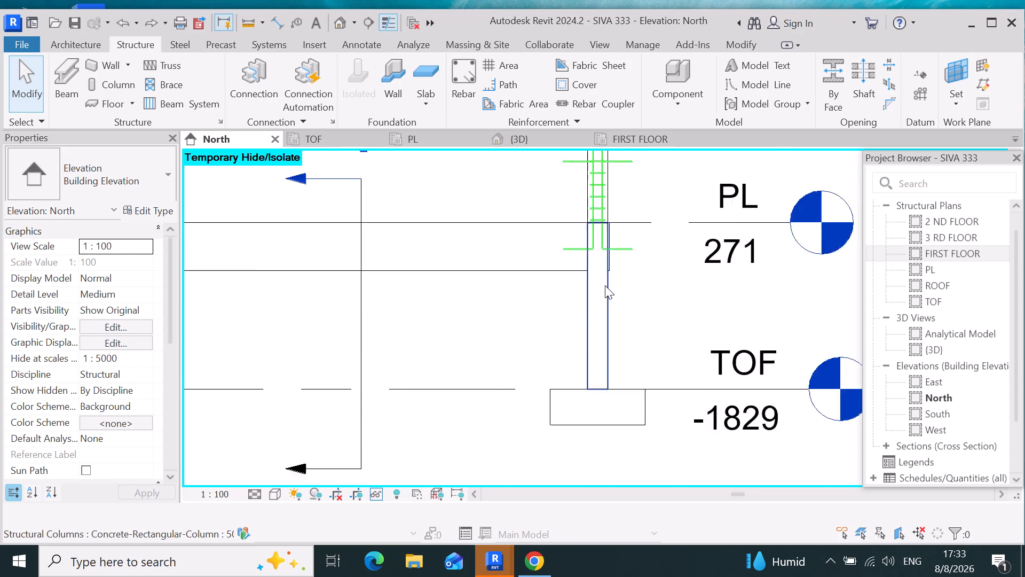
pyautogui.scroll(-4, 604, 283)
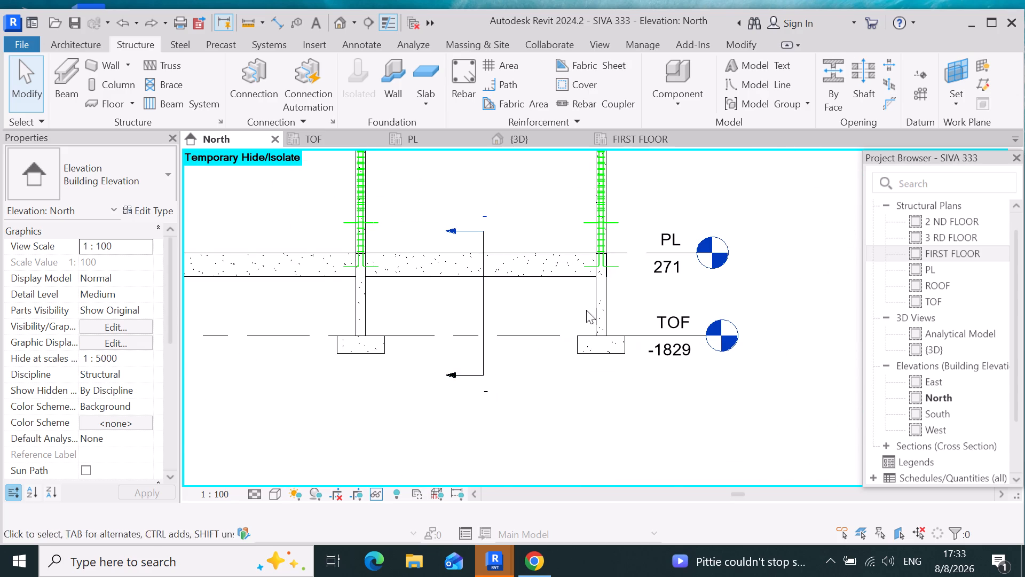
pyautogui.scroll(7, 624, 259)
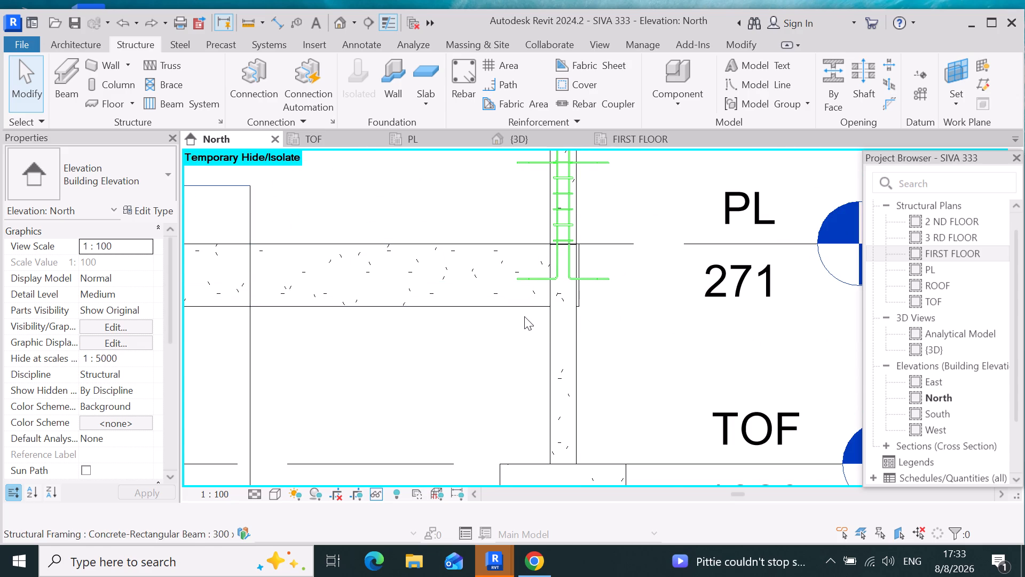
pyautogui.click(526, 310)
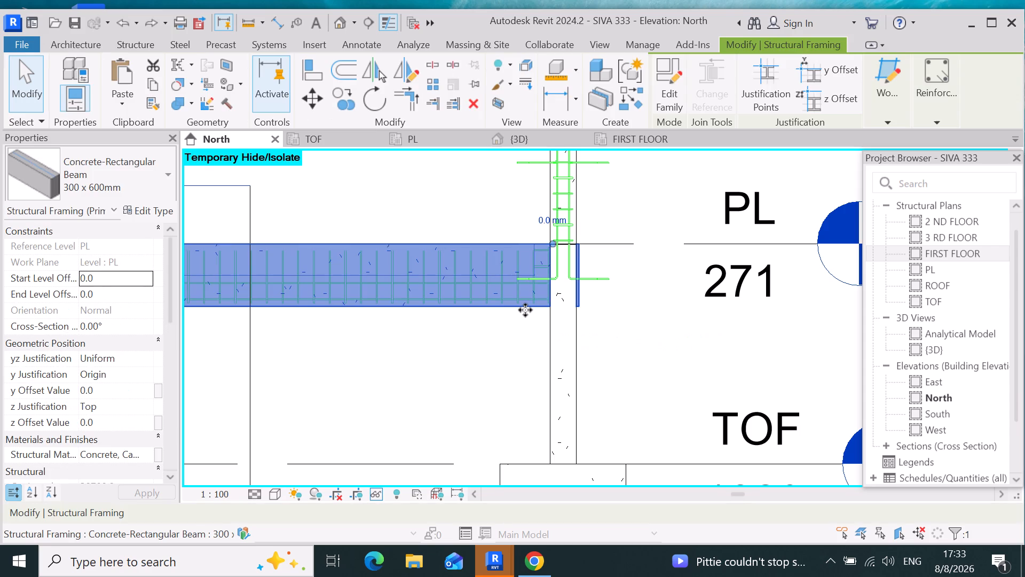
pyautogui.scroll(-10, 626, 377)
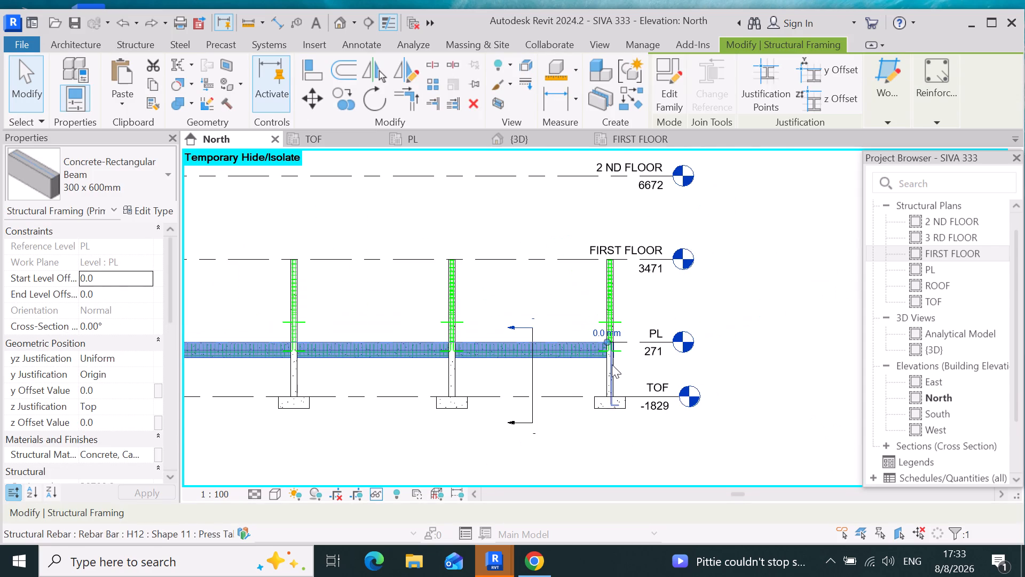
pyautogui.scroll(-8, 593, 342)
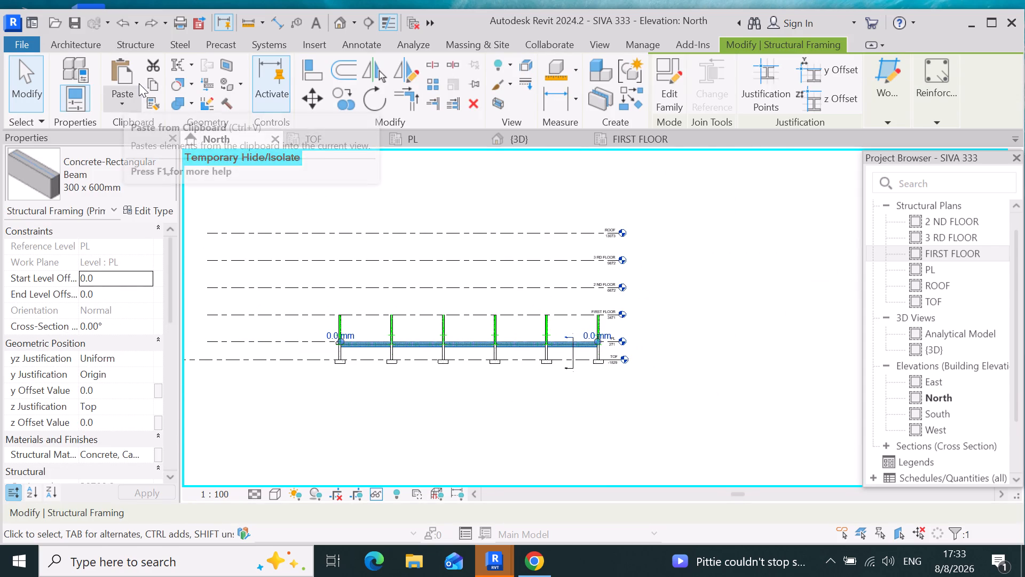
pyautogui.click(154, 87)
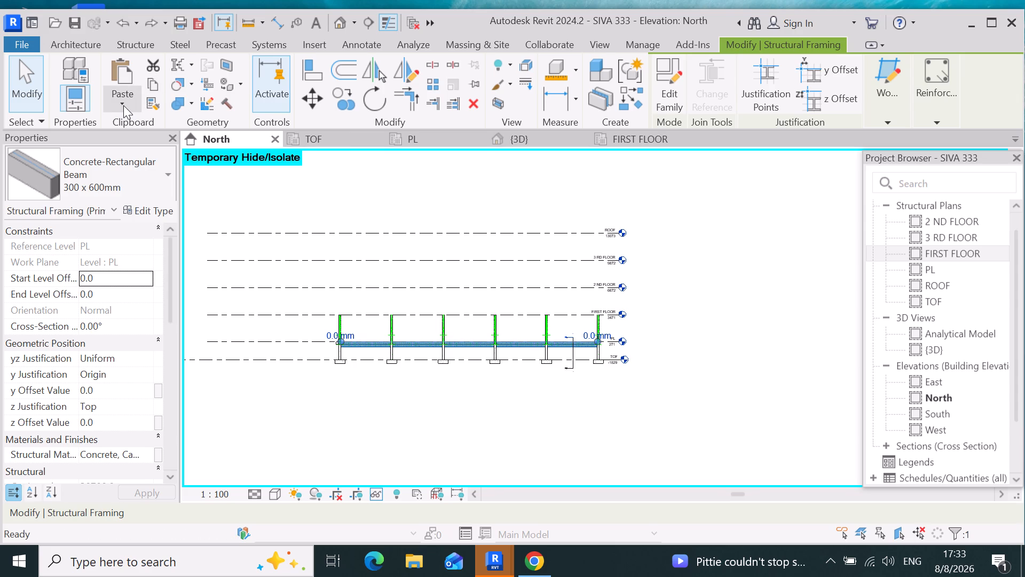
pyautogui.click(123, 105)
pyautogui.click(168, 163)
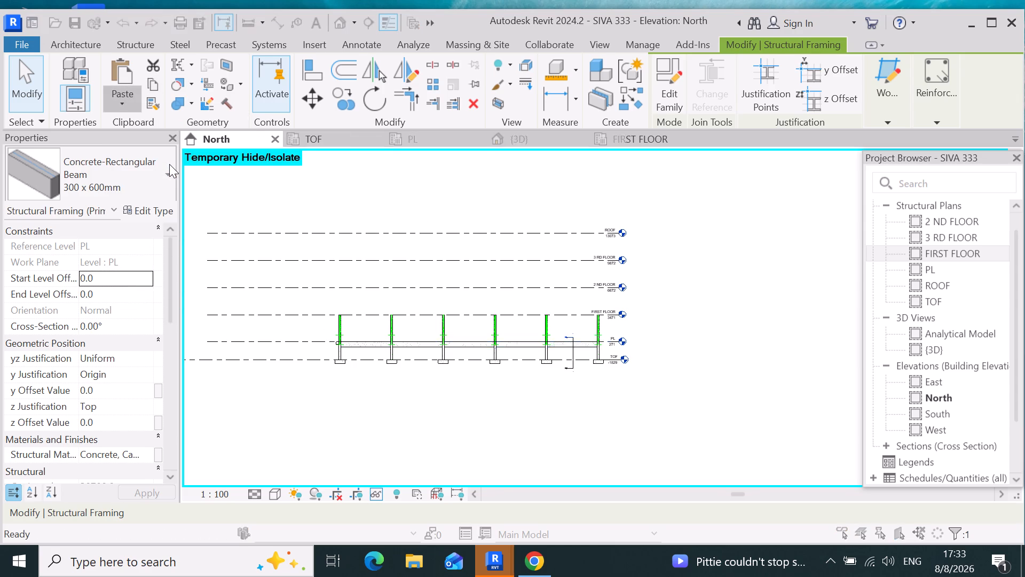
pyautogui.click(452, 206)
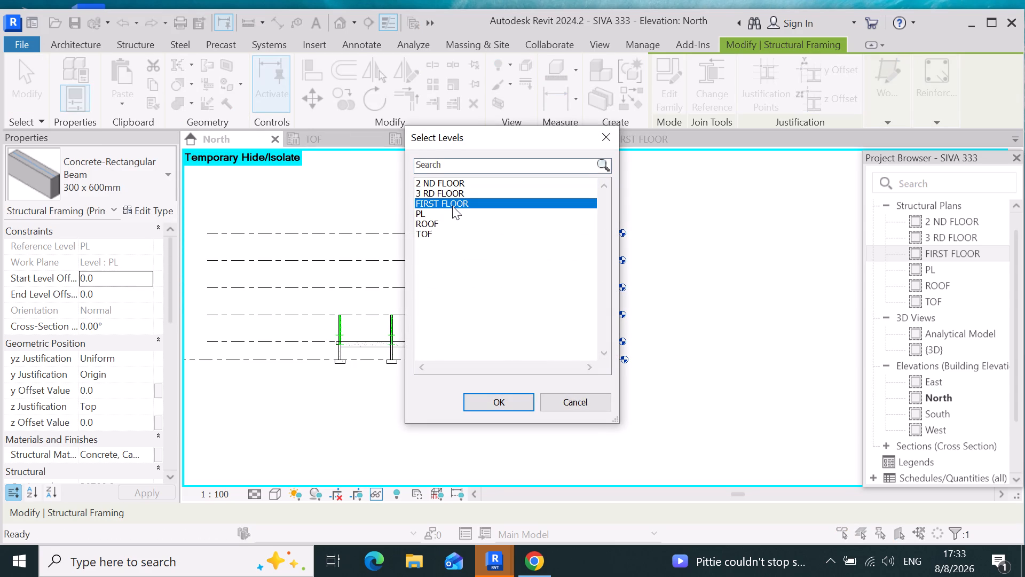
pyautogui.click(506, 401)
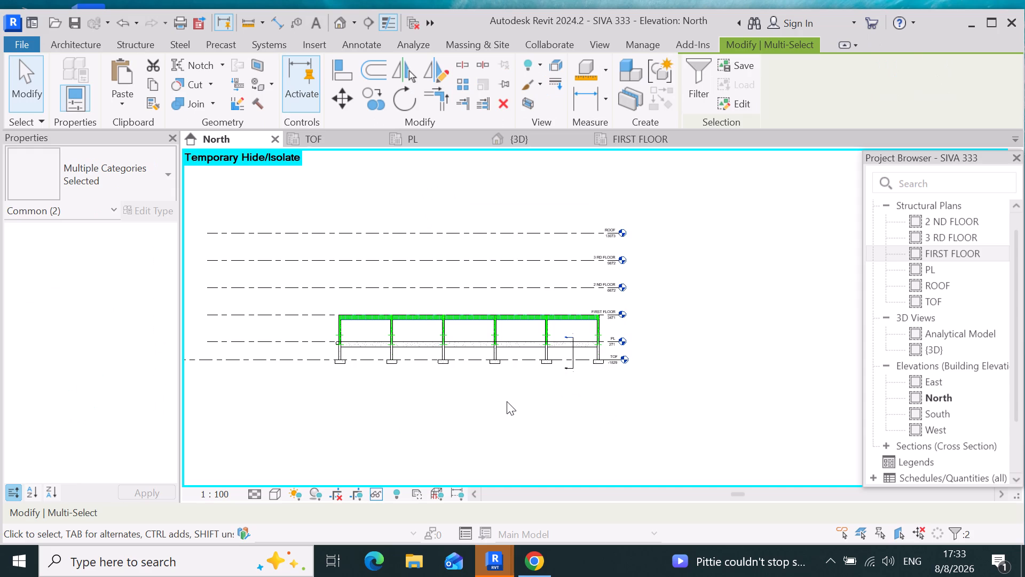
# Examine the pasted FIRST FLOOR beam and its stirrups at the corner column near grid 6 in the 3D view.
pyautogui.click(539, 134)
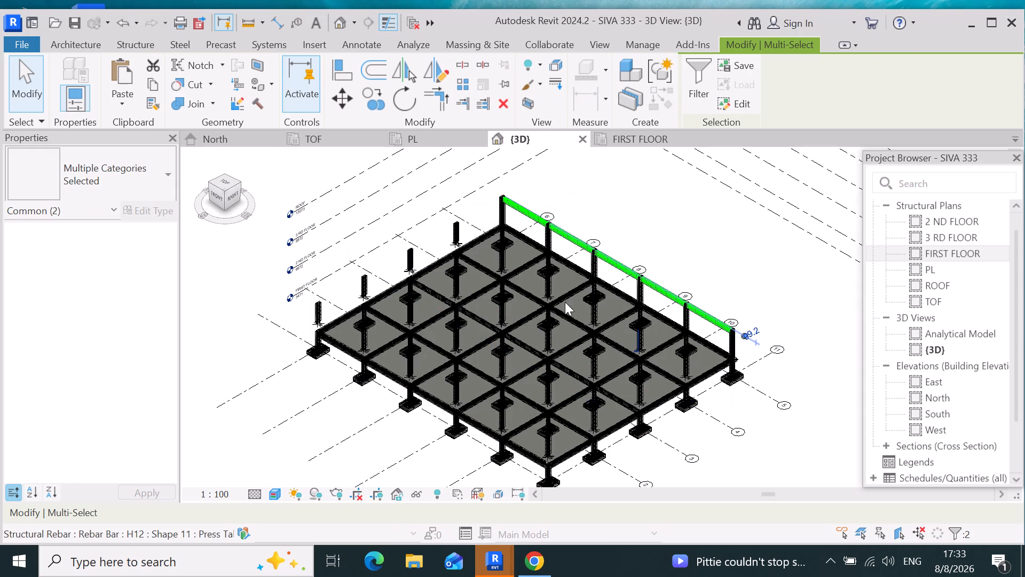
pyautogui.scroll(3, 512, 209)
pyautogui.scroll(10, 487, 163)
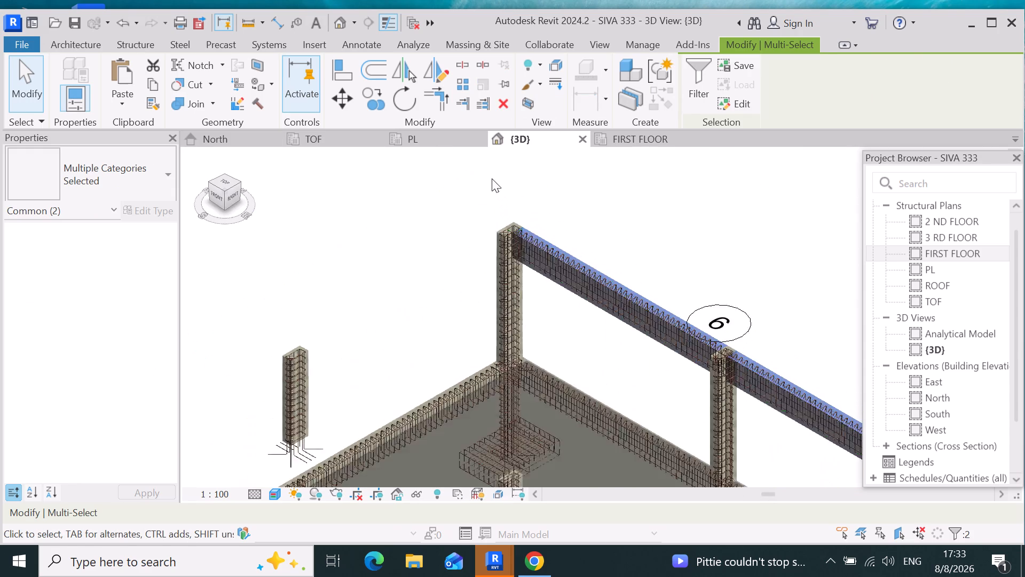
pyautogui.click(398, 238)
pyautogui.scroll(8, 664, 348)
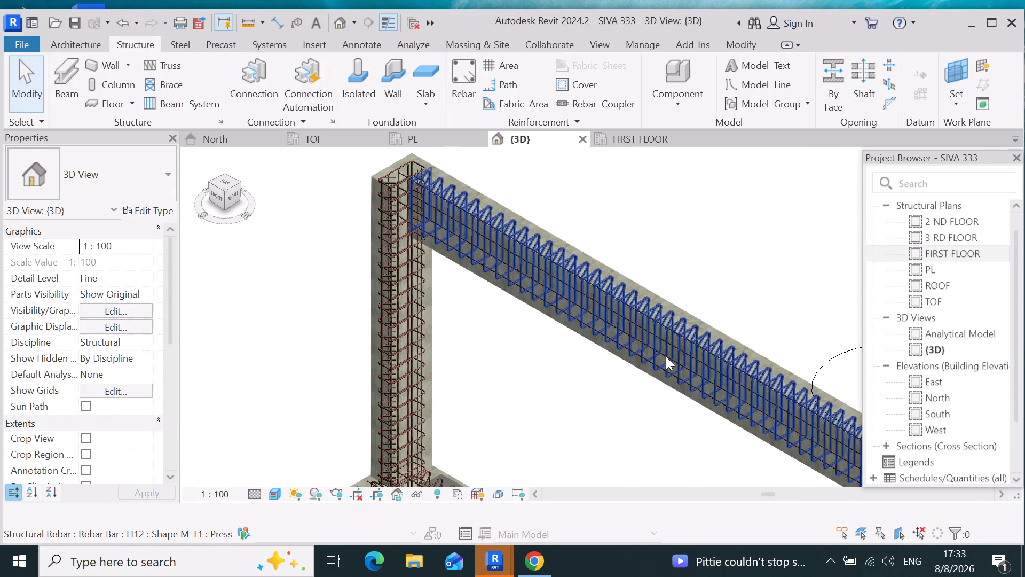
pyautogui.scroll(-10, 561, 314)
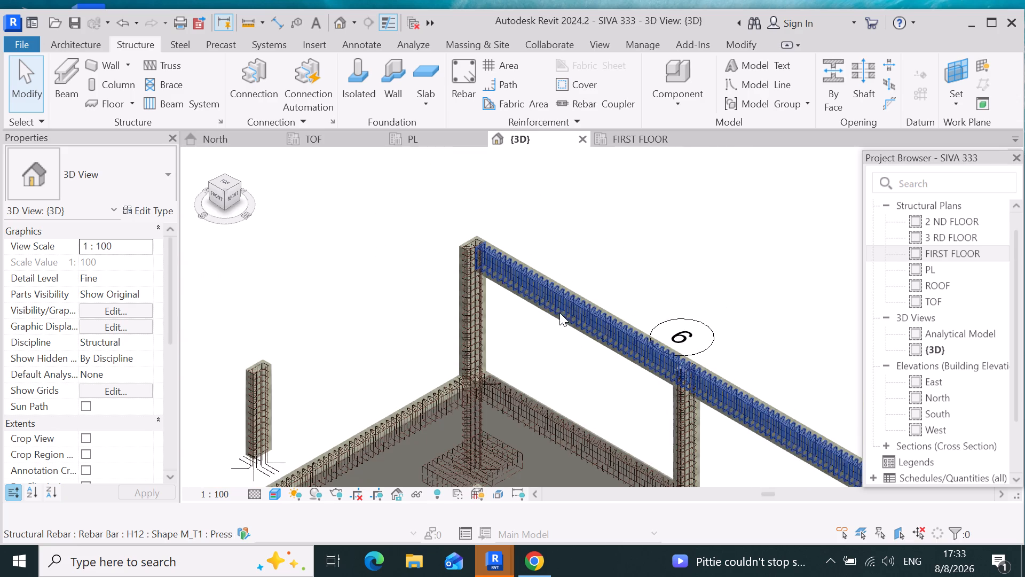
pyautogui.scroll(-5, 390, 266)
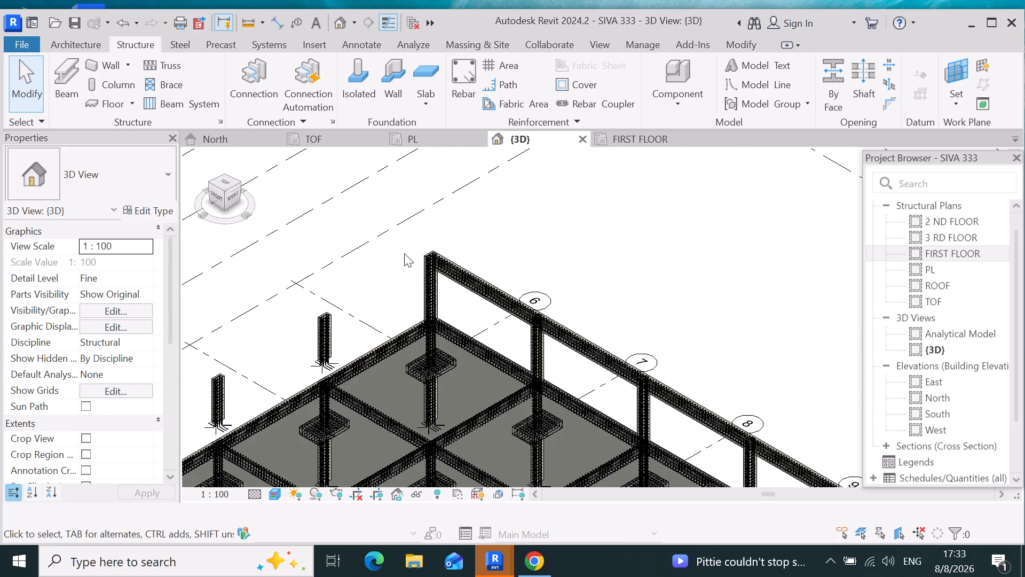
# Examine the FIRST FLOOR beam's junction with the end column near grid 10 and the adjacent PL reinforcement in 3D.
pyautogui.scroll(-5, 404, 253)
pyautogui.scroll(4, 699, 455)
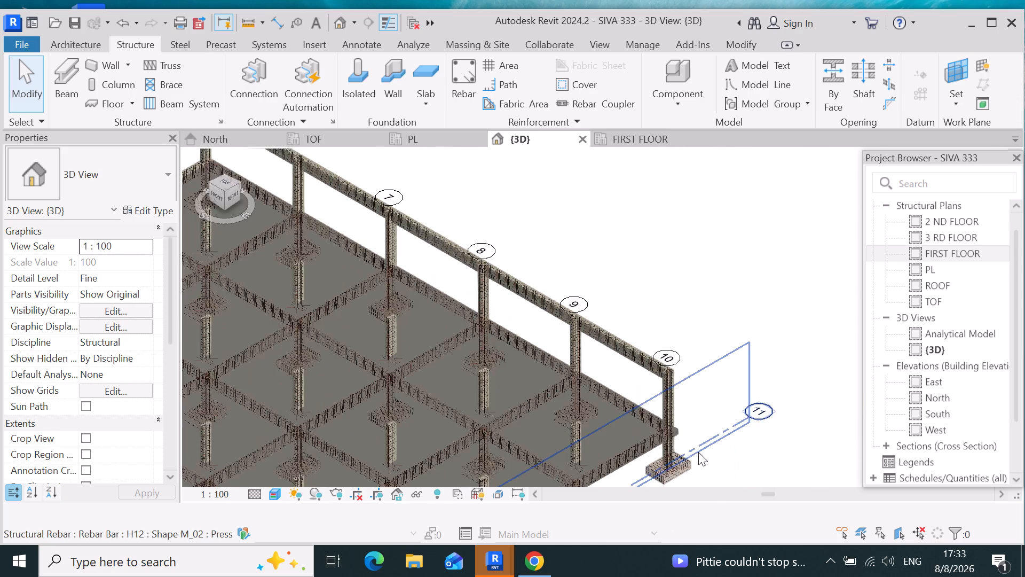
pyautogui.scroll(4, 698, 452)
pyautogui.scroll(4, 669, 395)
pyautogui.scroll(4, 613, 287)
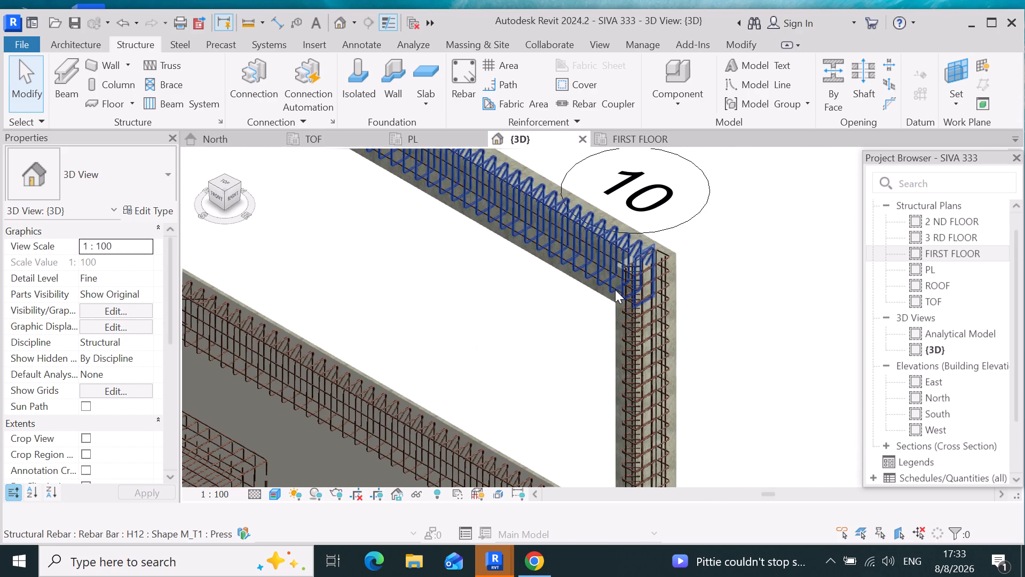
pyautogui.scroll(-5, 659, 277)
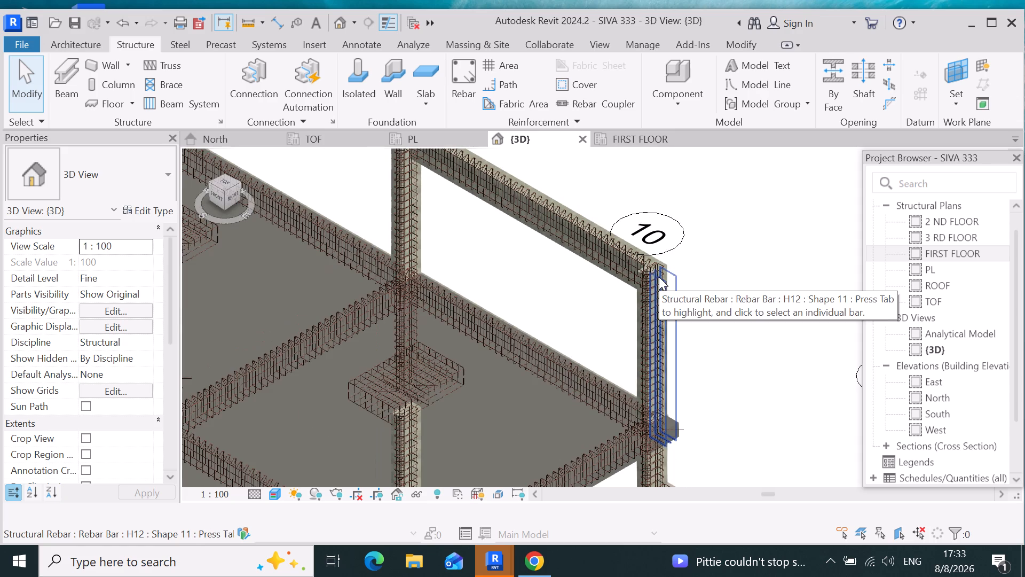
pyautogui.scroll(-5, 675, 304)
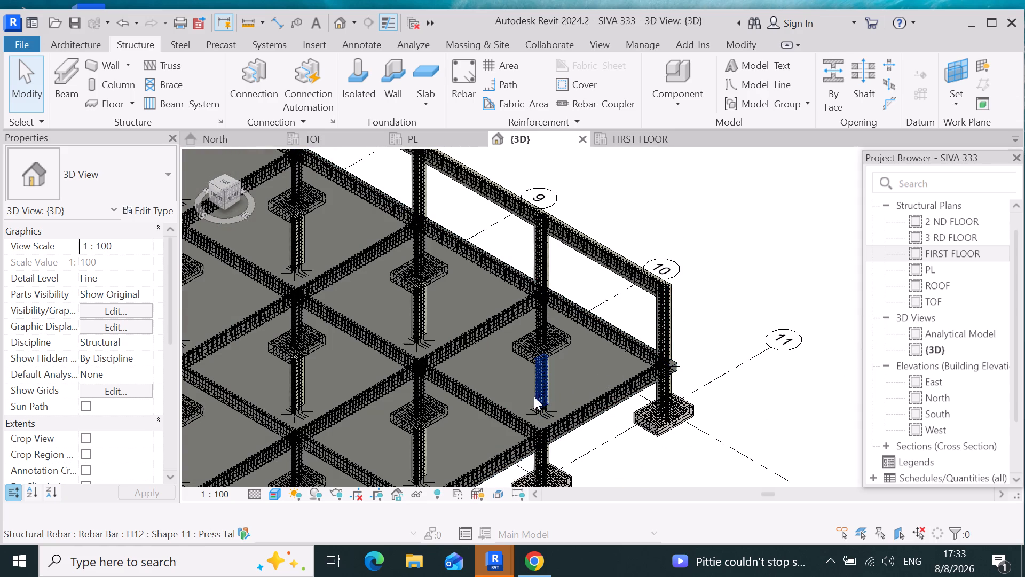
pyautogui.scroll(-5, 556, 377)
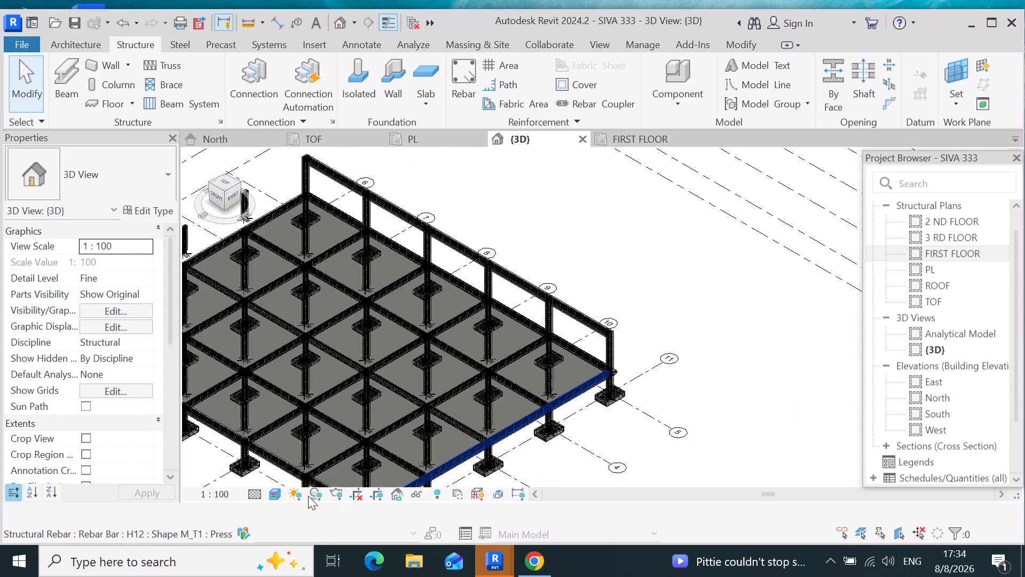
pyautogui.scroll(8, 615, 353)
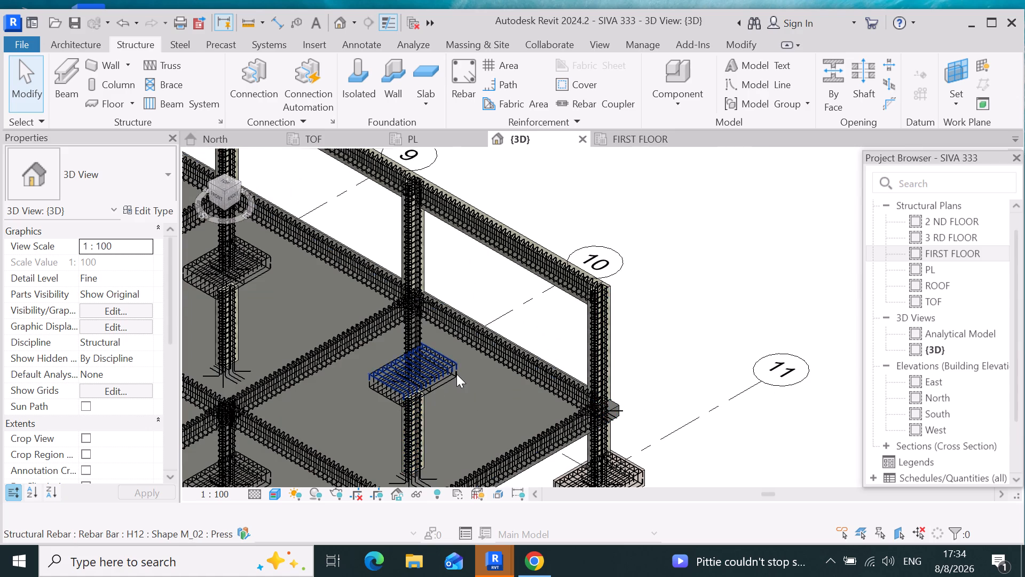
pyautogui.scroll(-11, 456, 373)
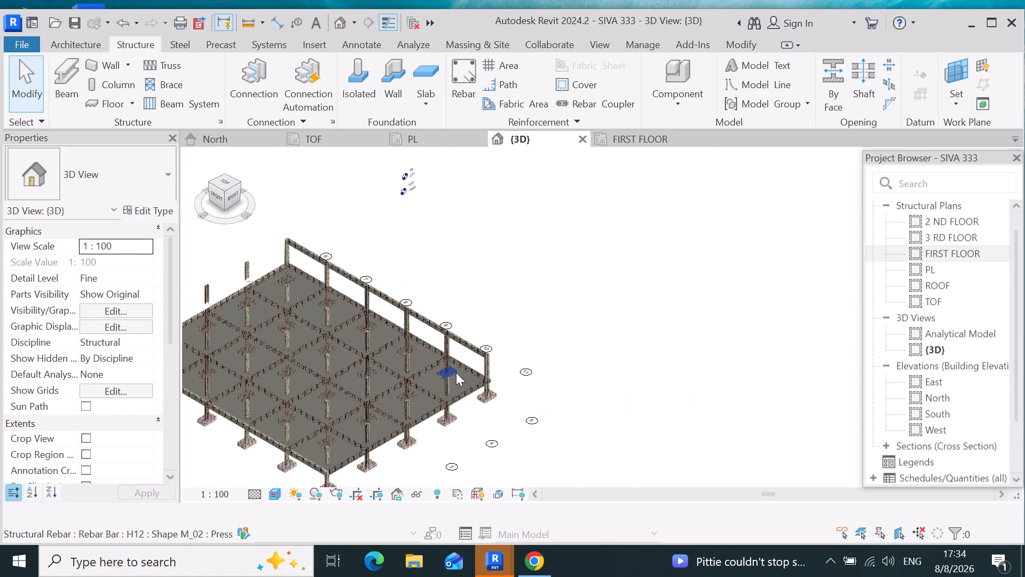
# Examine the FIRST FLOOR beam, the columns and the footings between TOF and FIRST FLOOR in the North elevation.
pyautogui.click(236, 134)
pyautogui.scroll(8, 474, 406)
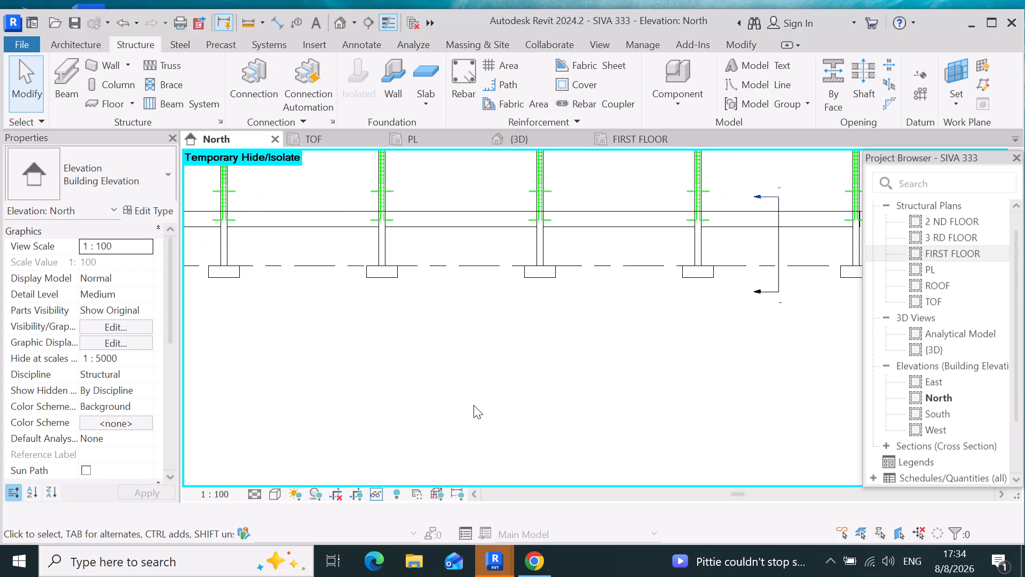
pyautogui.scroll(9, 558, 249)
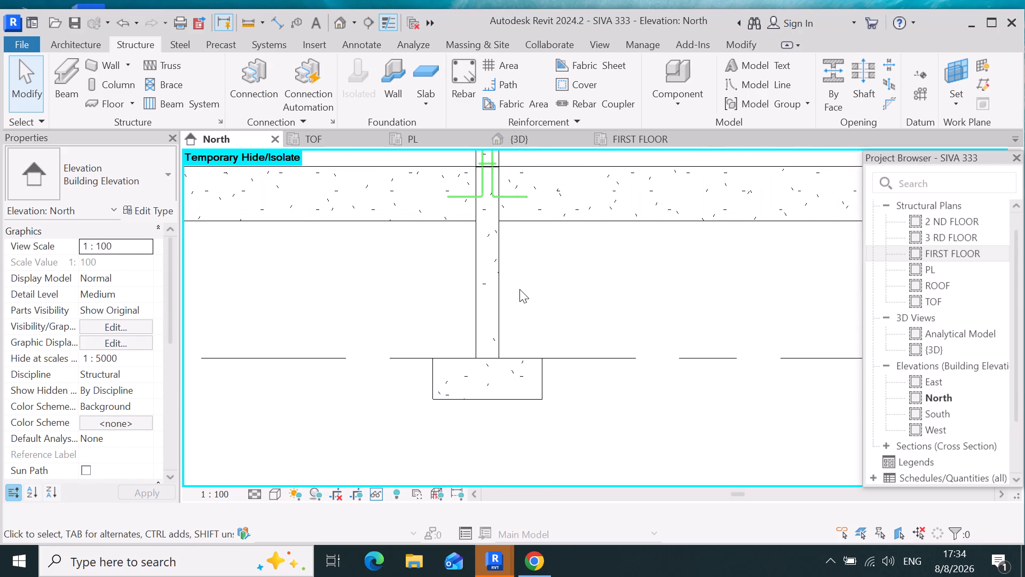
pyautogui.scroll(-8, 519, 288)
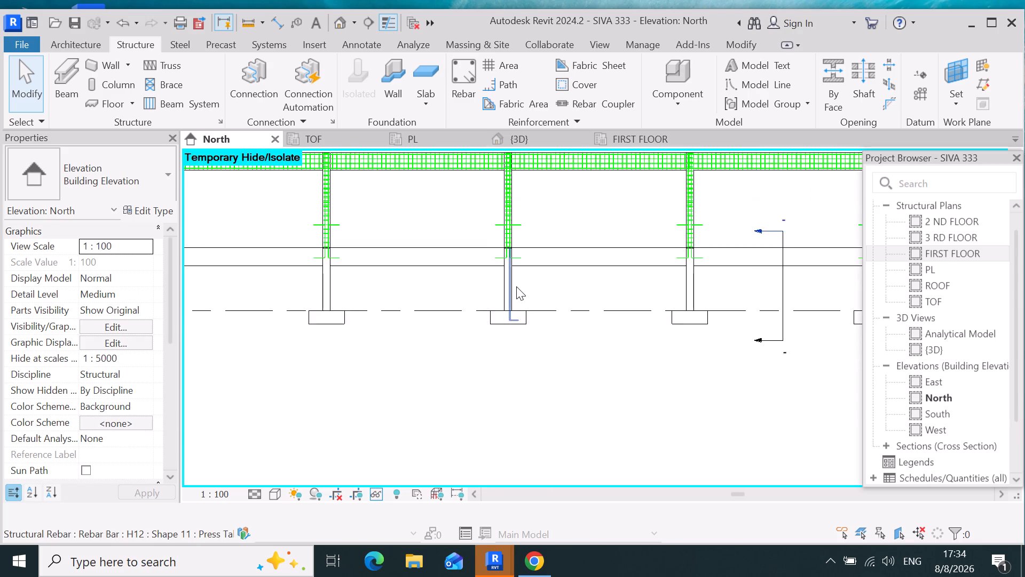
pyautogui.scroll(-2, 516, 286)
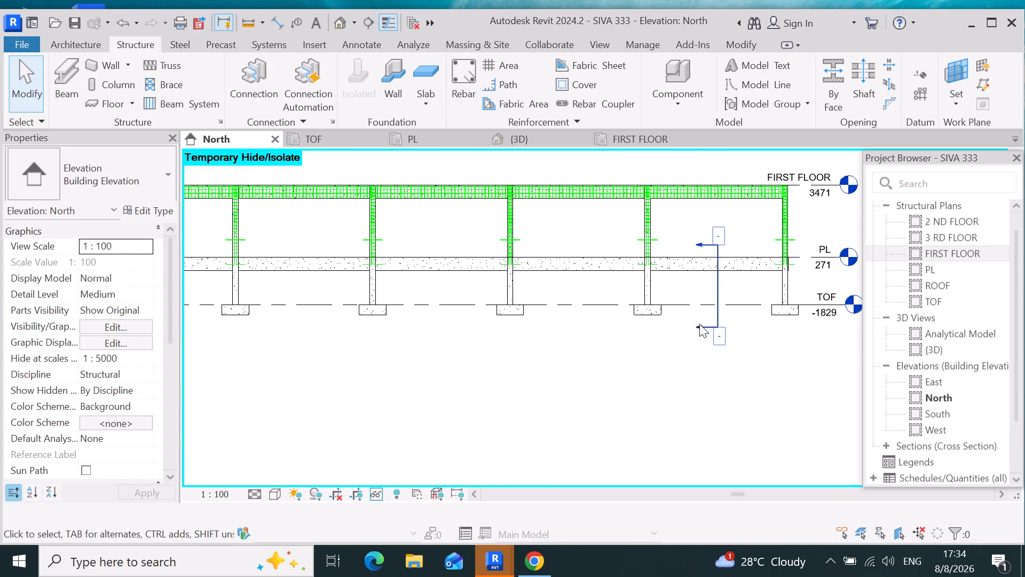
pyautogui.scroll(-4, 699, 323)
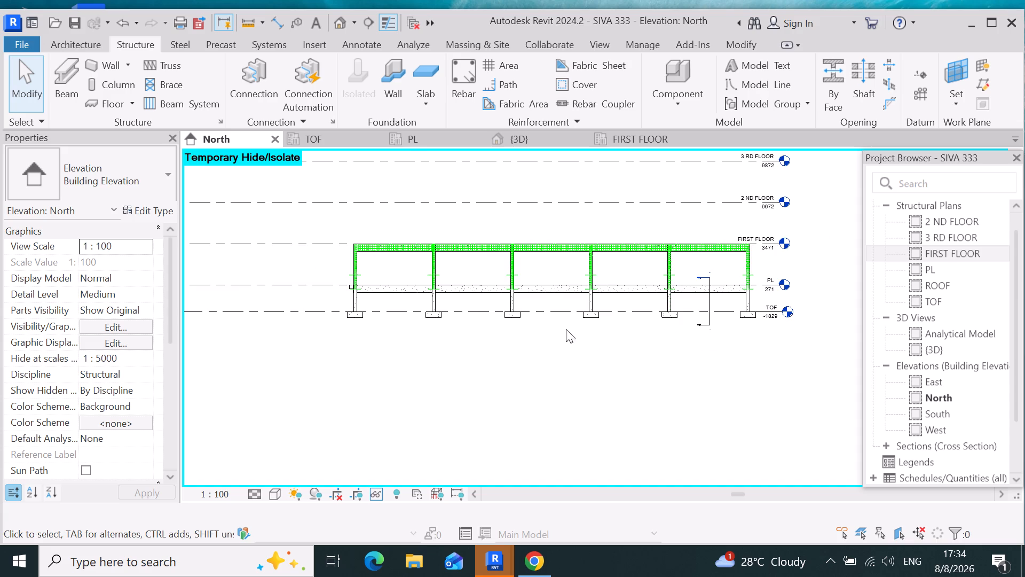
pyautogui.scroll(3, 564, 329)
pyautogui.scroll(4, 306, 274)
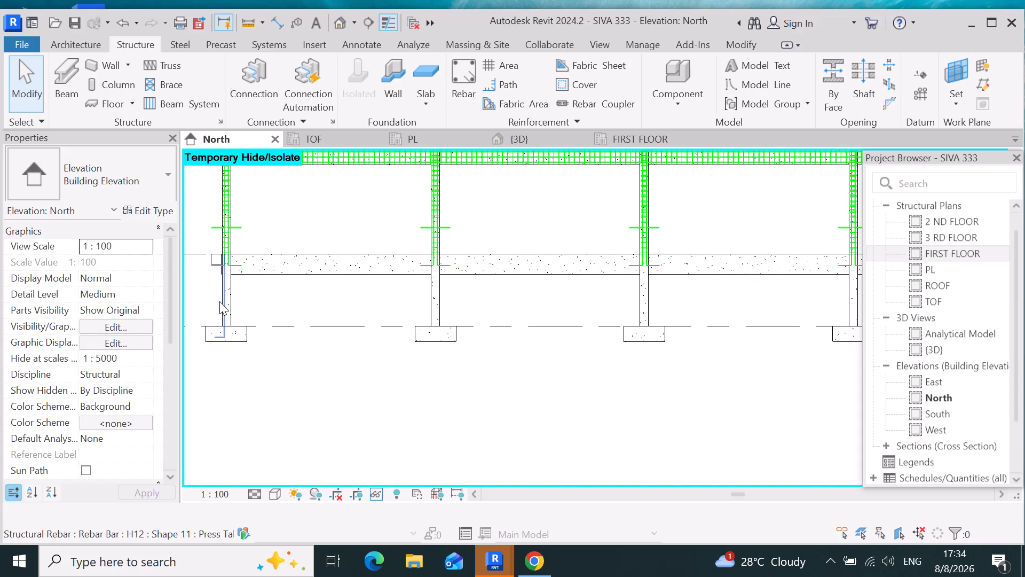
pyautogui.scroll(-2, 403, 331)
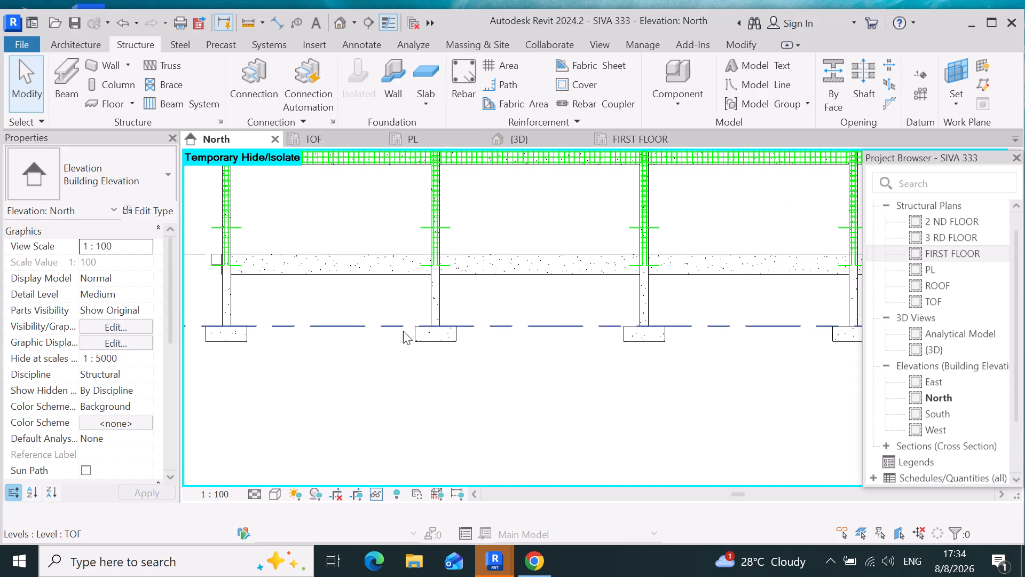
pyautogui.scroll(-8, 403, 331)
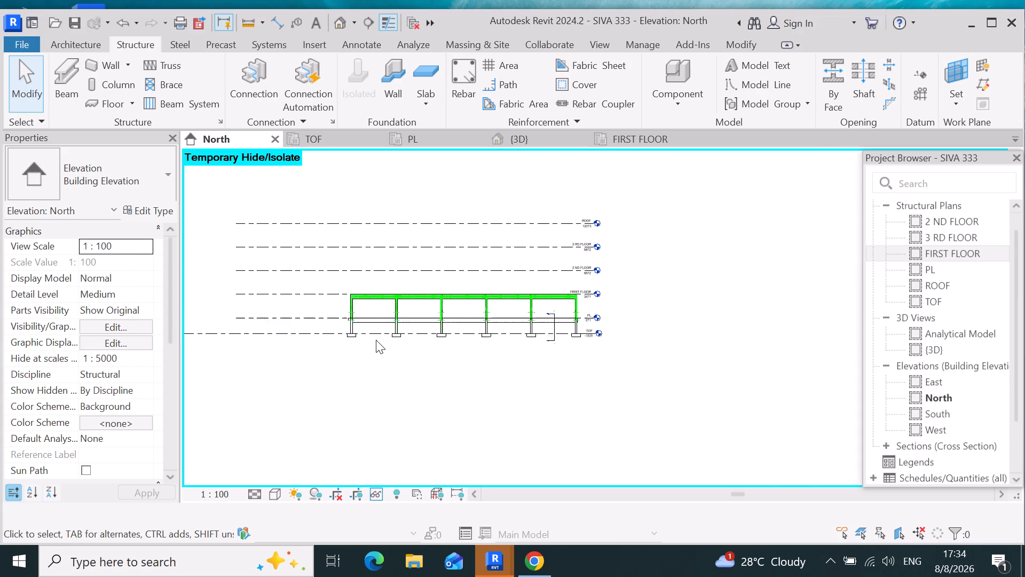
pyautogui.scroll(-2, 376, 340)
pyautogui.scroll(2, 357, 357)
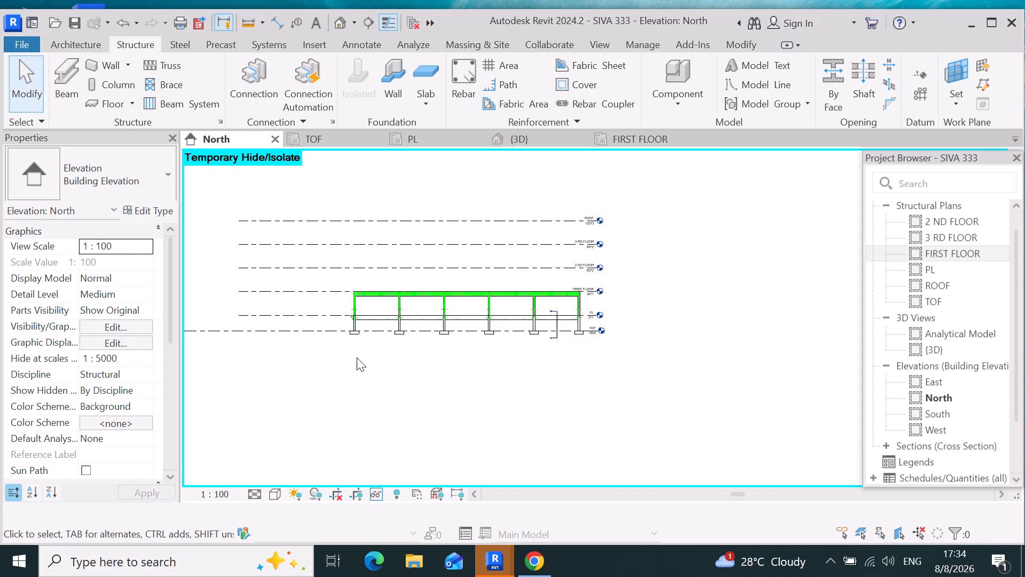
pyautogui.scroll(6, 357, 357)
pyautogui.scroll(4, 344, 292)
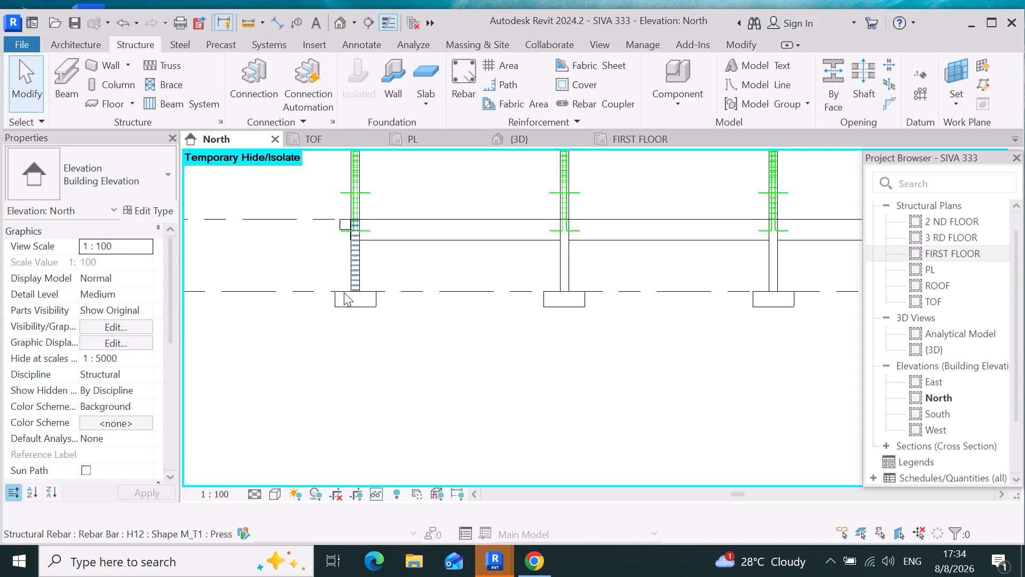
pyautogui.scroll(4, 344, 290)
pyautogui.scroll(-11, 344, 355)
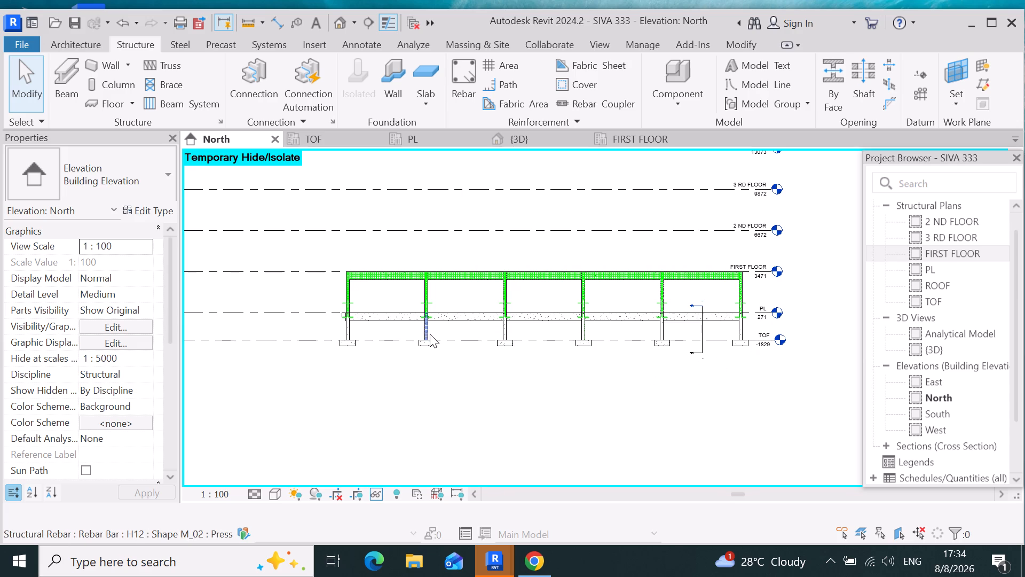
# Examine the FIRST FLOOR structural plan, comparing the pasted beam with the column grid.
pyautogui.scroll(-3, 590, 389)
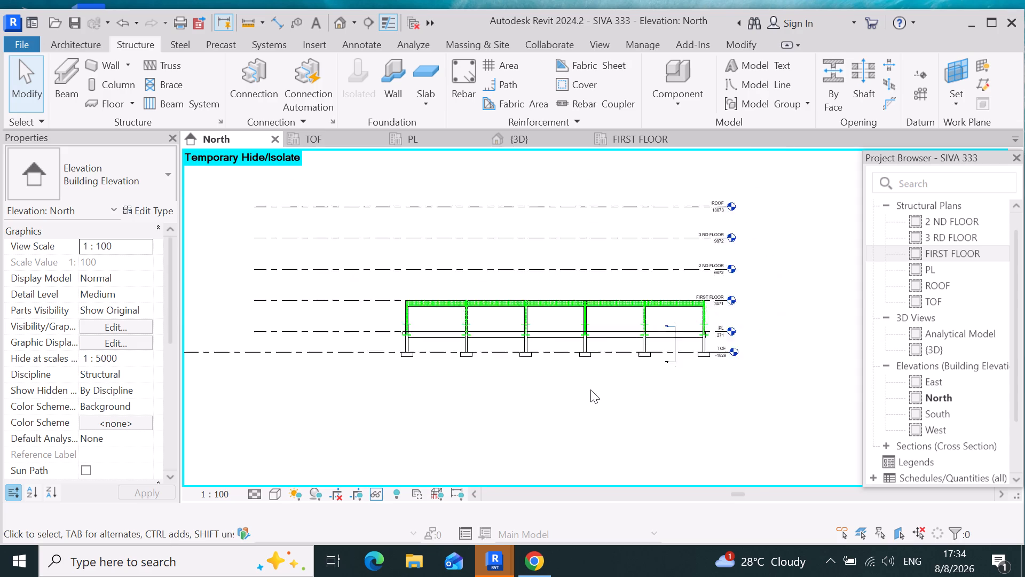
pyautogui.scroll(-2, 590, 389)
pyautogui.scroll(4, 589, 434)
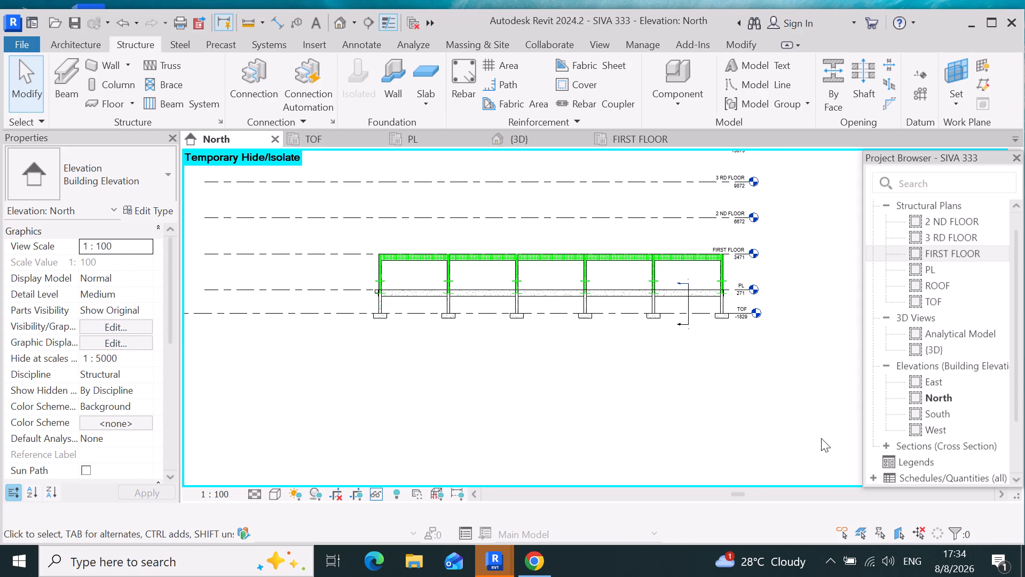
pyautogui.doubleClick(949, 253)
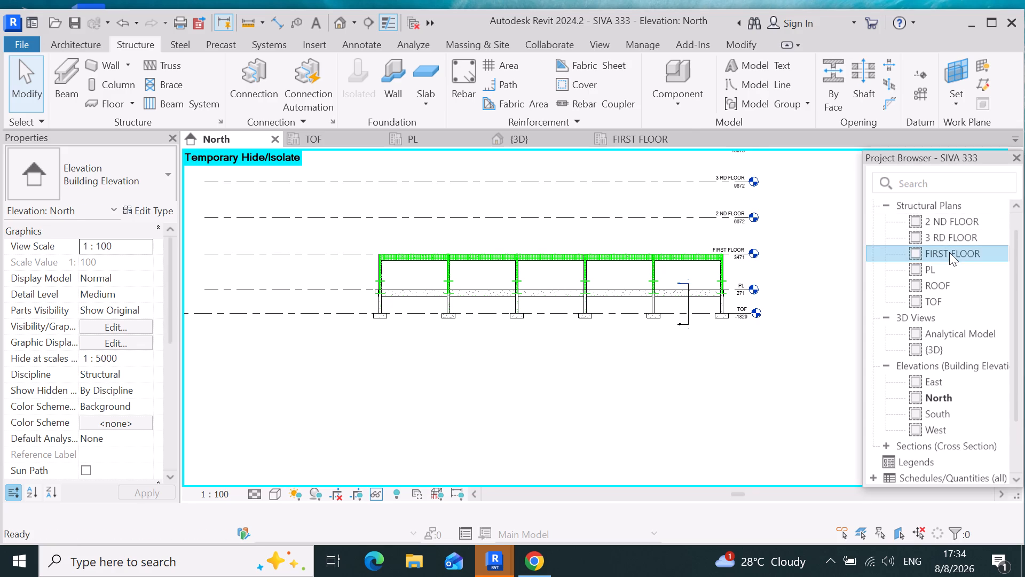
pyautogui.scroll(-5, 469, 285)
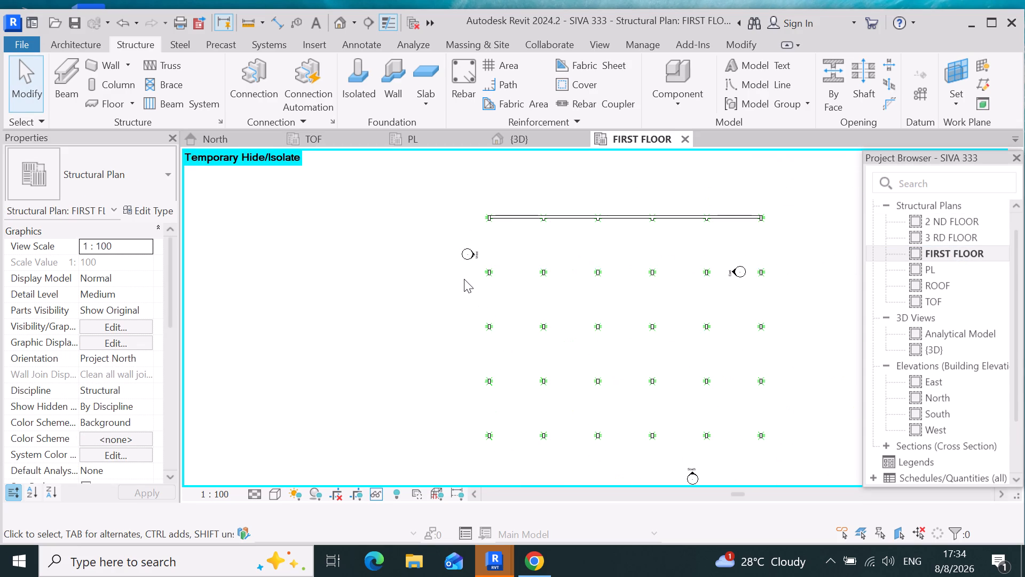
pyautogui.scroll(-4, 464, 279)
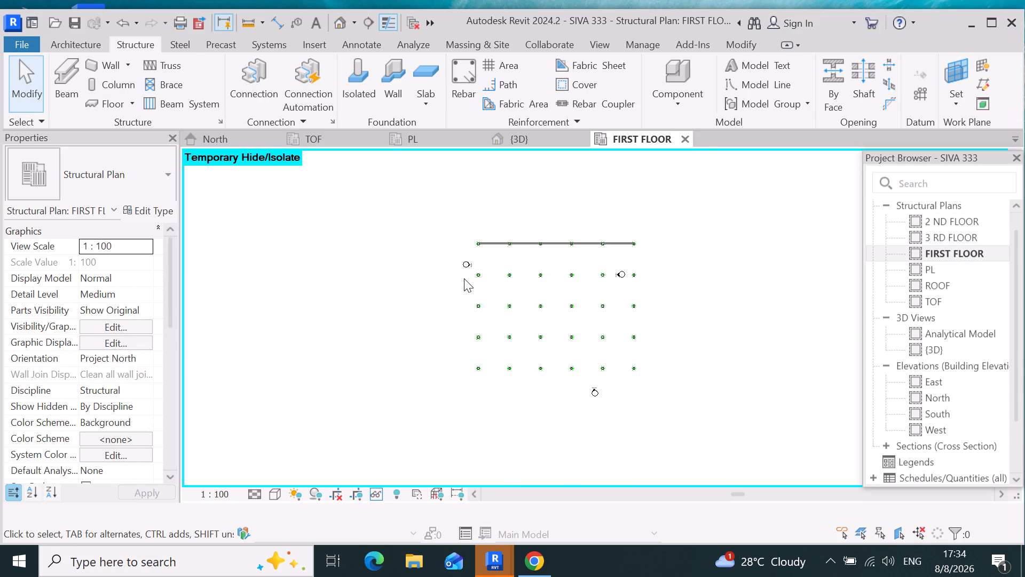
pyautogui.scroll(4, 525, 253)
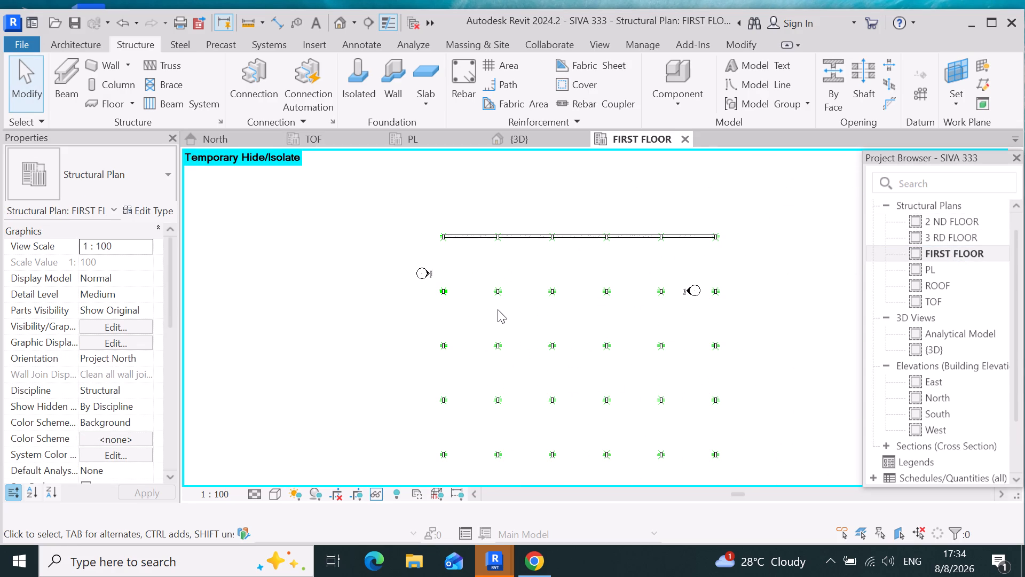
pyautogui.scroll(-4, 440, 341)
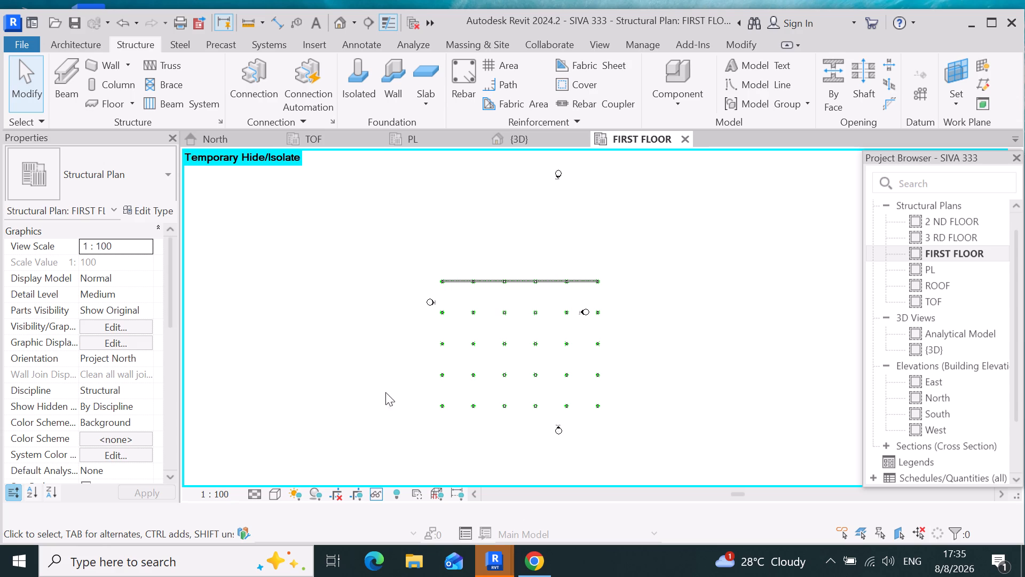
# Examine the reinforced beam grid and the existing section mark in the PL structural plan.
pyautogui.click(438, 135)
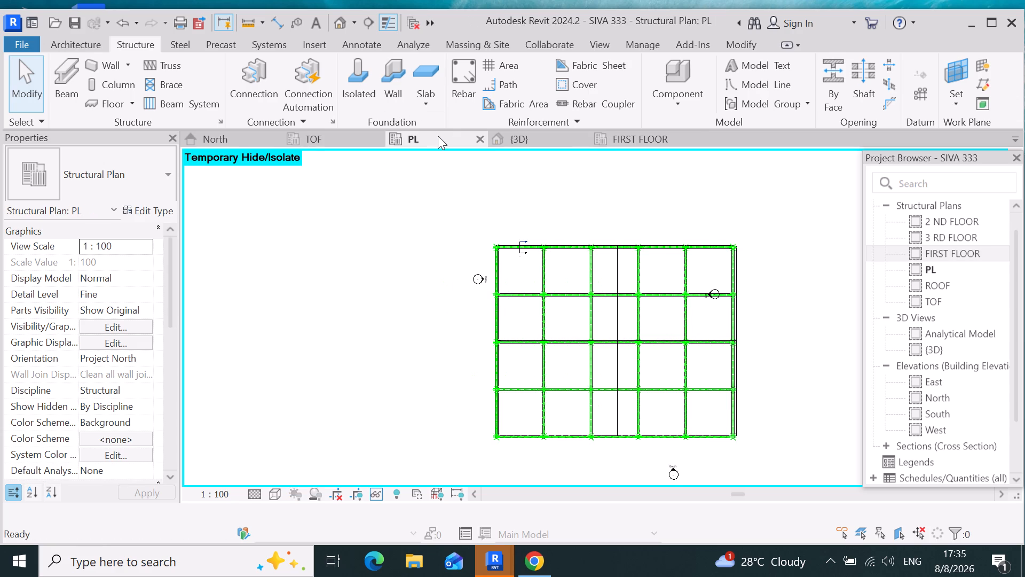
pyautogui.scroll(4, 634, 373)
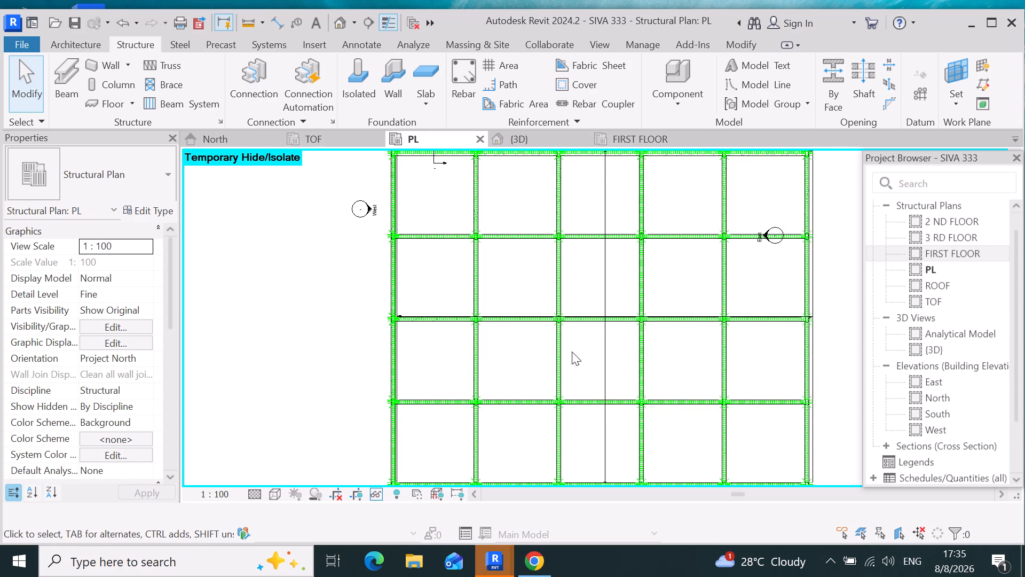
pyautogui.scroll(-4, 507, 347)
pyautogui.scroll(6, 476, 265)
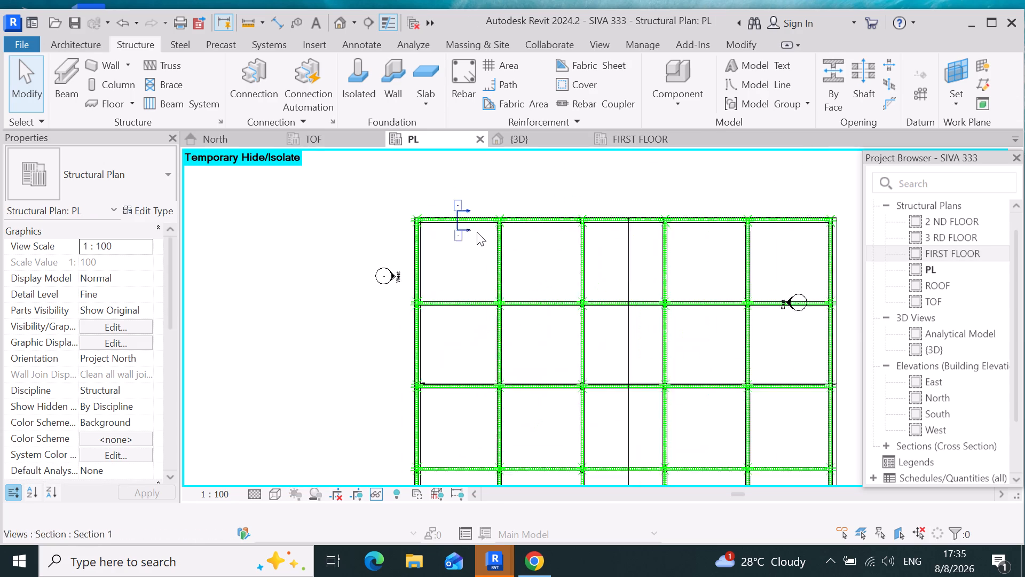
pyautogui.scroll(5, 477, 232)
pyautogui.scroll(-2, 427, 277)
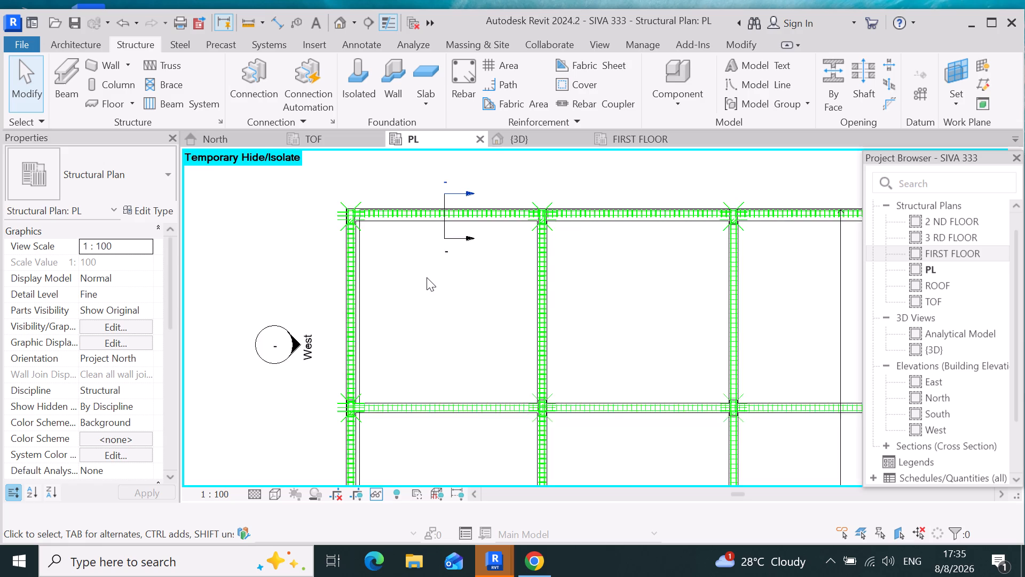
pyautogui.scroll(-7, 427, 277)
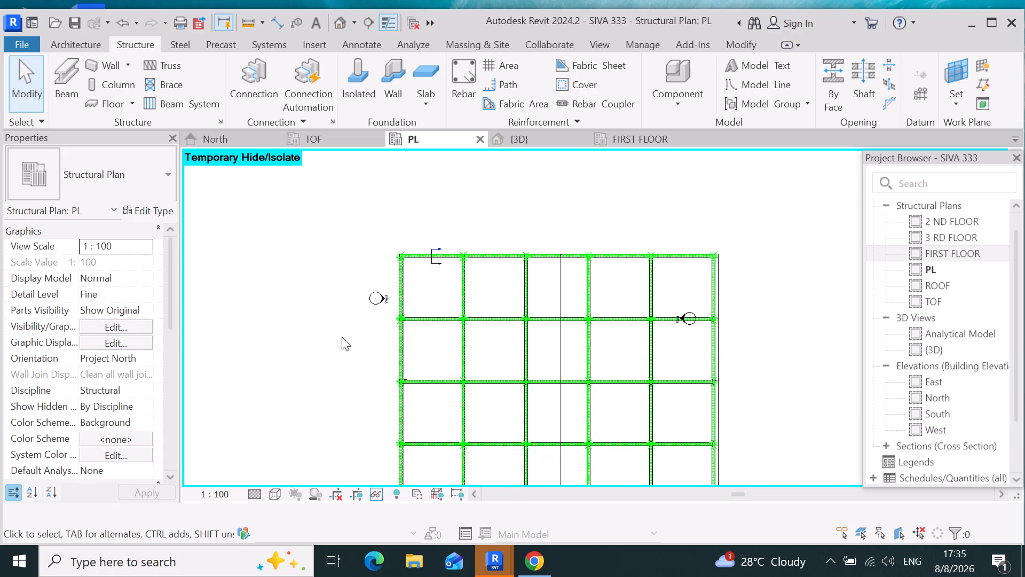
pyautogui.scroll(-2, 348, 319)
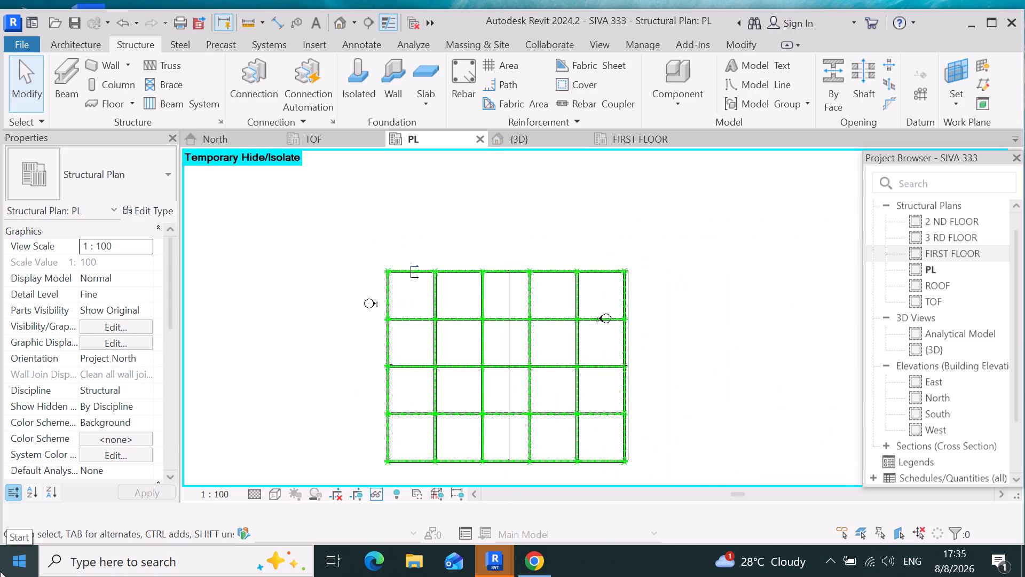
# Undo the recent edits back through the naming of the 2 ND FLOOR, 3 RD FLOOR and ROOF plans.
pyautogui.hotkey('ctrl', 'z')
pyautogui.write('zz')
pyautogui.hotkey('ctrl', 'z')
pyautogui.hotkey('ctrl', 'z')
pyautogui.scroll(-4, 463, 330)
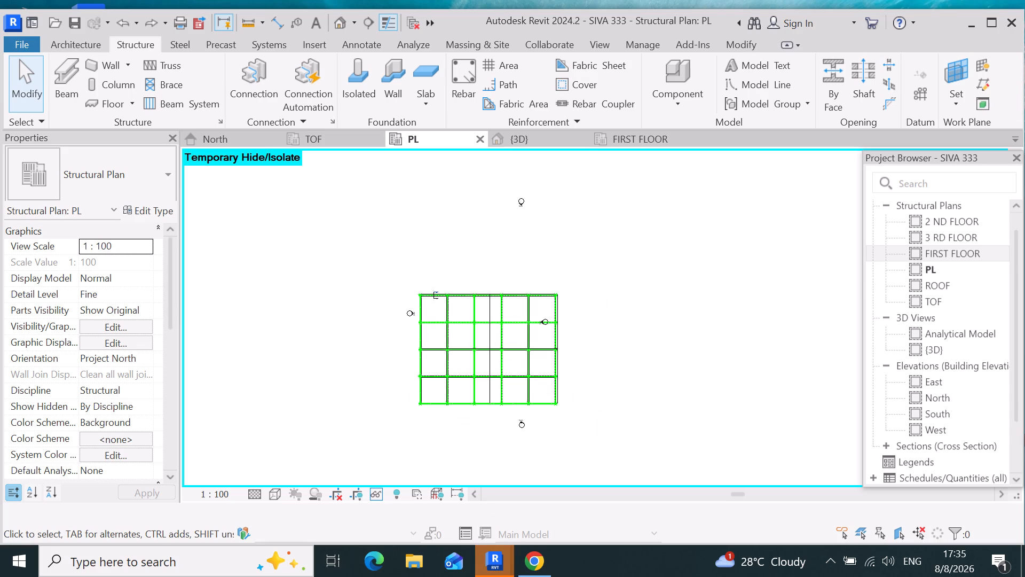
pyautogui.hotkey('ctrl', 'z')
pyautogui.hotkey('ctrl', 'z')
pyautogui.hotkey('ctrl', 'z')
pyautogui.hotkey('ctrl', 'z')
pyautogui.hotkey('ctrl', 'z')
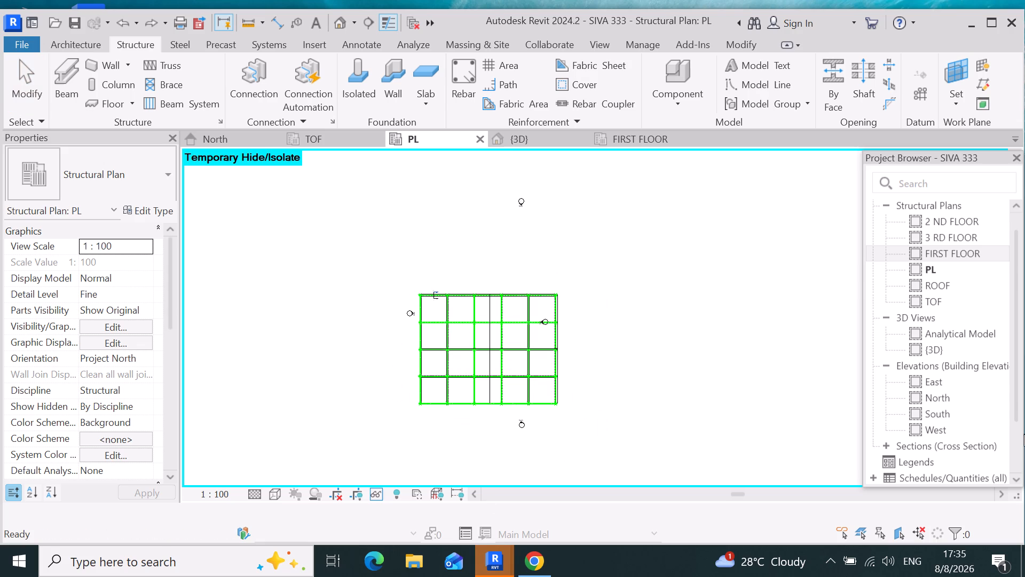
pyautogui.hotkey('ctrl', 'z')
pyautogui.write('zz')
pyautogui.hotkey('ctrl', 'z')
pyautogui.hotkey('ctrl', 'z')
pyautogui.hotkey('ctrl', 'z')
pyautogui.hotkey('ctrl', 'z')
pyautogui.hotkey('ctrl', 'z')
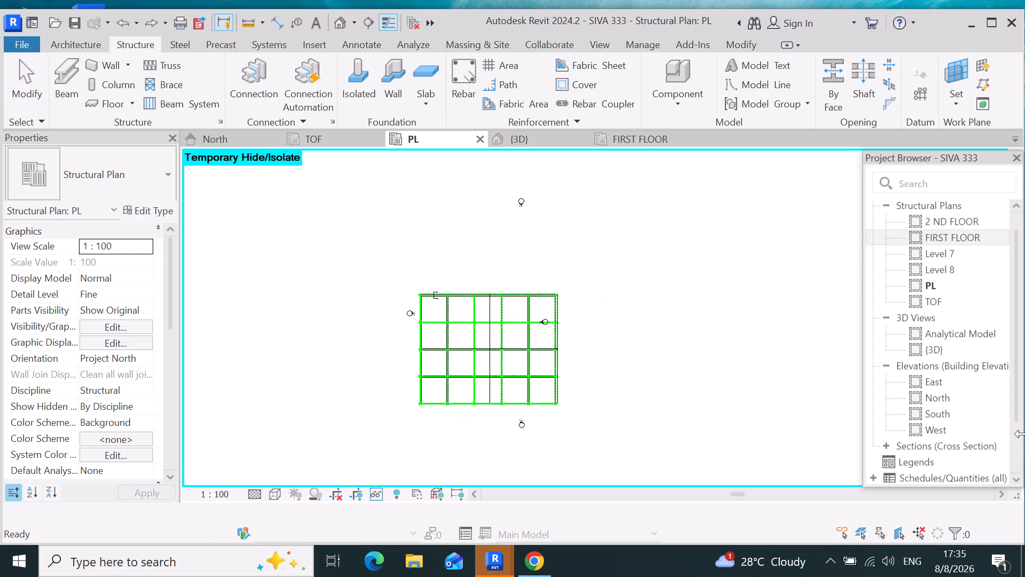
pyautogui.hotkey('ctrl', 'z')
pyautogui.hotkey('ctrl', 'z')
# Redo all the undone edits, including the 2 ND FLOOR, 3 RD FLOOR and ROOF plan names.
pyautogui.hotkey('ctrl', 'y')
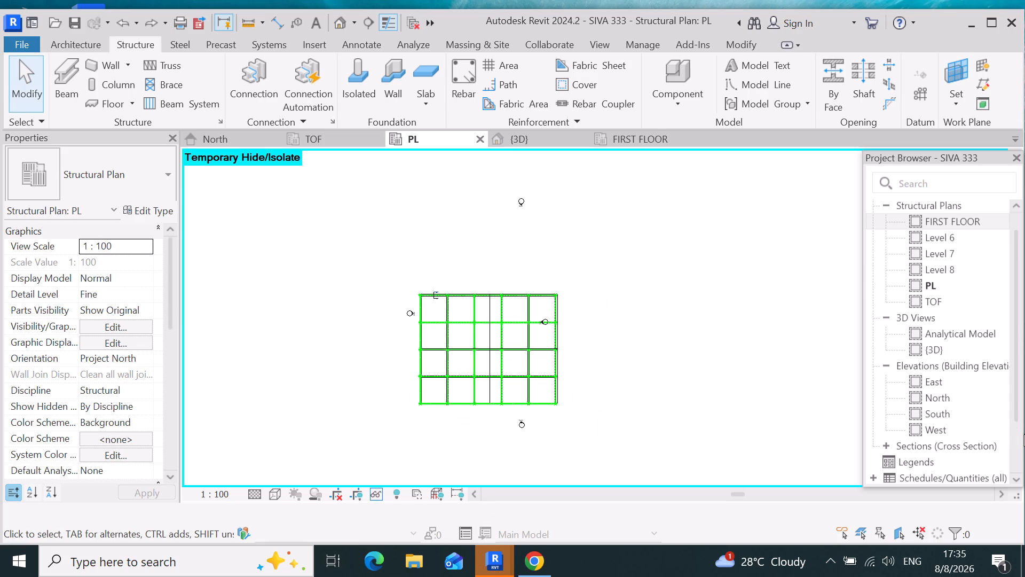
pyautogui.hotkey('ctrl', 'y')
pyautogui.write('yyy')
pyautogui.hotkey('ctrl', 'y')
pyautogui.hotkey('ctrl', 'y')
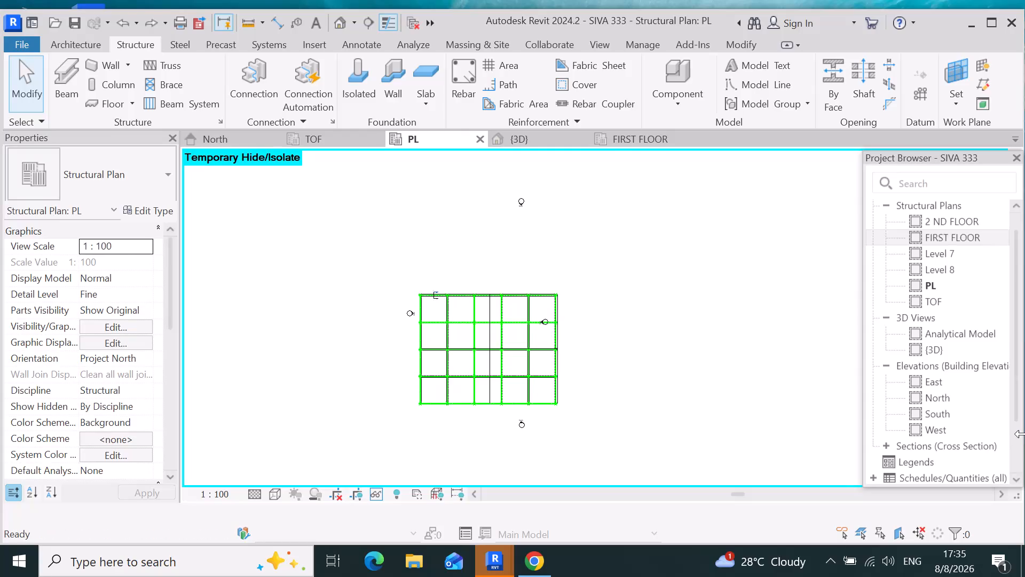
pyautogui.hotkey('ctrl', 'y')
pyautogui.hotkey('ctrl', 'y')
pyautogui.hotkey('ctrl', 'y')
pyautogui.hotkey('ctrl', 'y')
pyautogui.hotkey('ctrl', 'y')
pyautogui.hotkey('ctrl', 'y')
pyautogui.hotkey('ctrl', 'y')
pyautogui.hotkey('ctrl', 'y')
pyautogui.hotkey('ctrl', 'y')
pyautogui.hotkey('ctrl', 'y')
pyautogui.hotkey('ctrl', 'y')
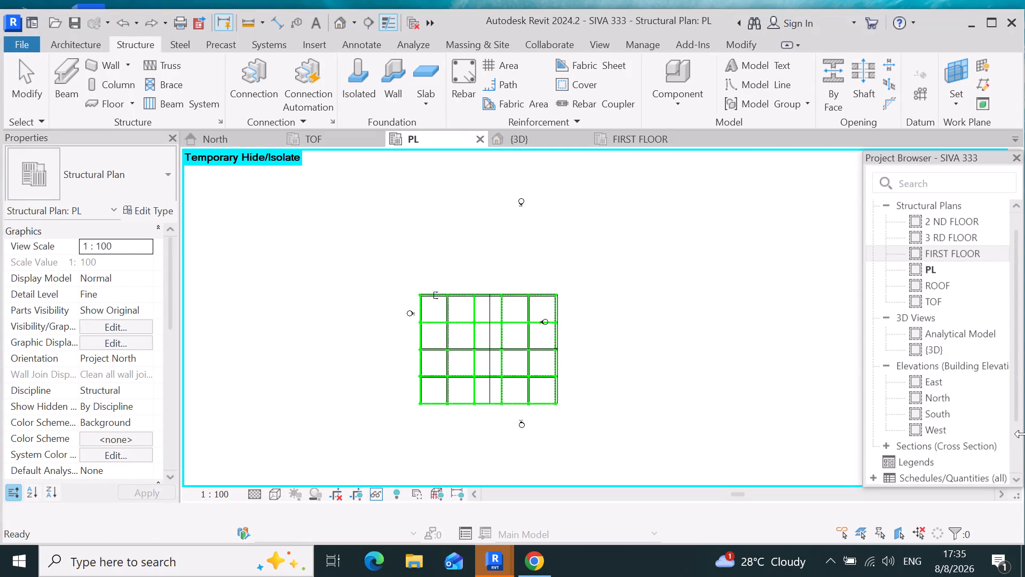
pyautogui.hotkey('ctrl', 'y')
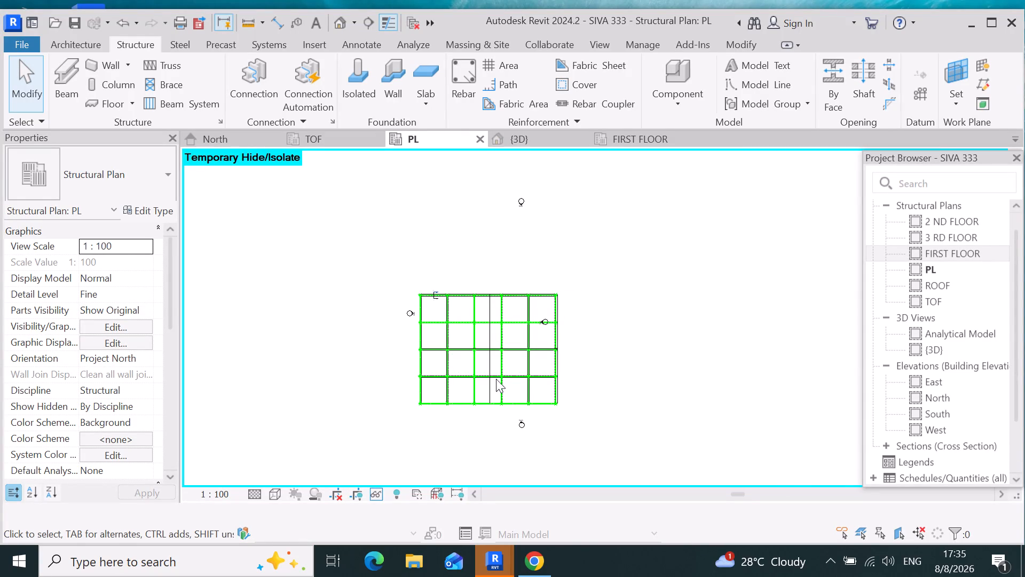
# Copy the section mark on the northernmost PL beam to the second east-west beam in the westernmost bay, with multiple copies enabled.
pyautogui.scroll(3, 490, 367)
pyautogui.scroll(8, 385, 305)
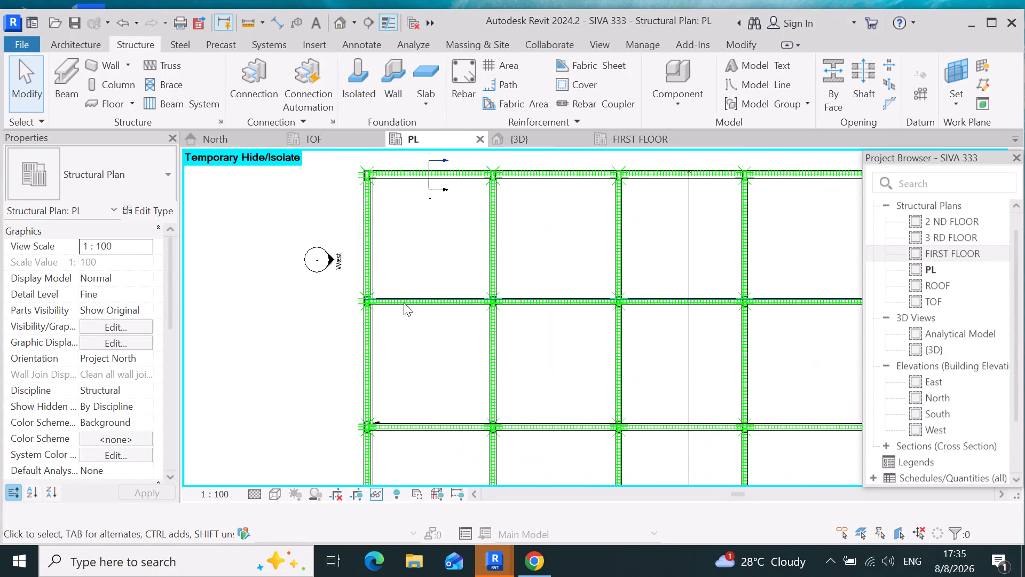
pyautogui.scroll(-3, 409, 319)
pyautogui.scroll(4, 427, 219)
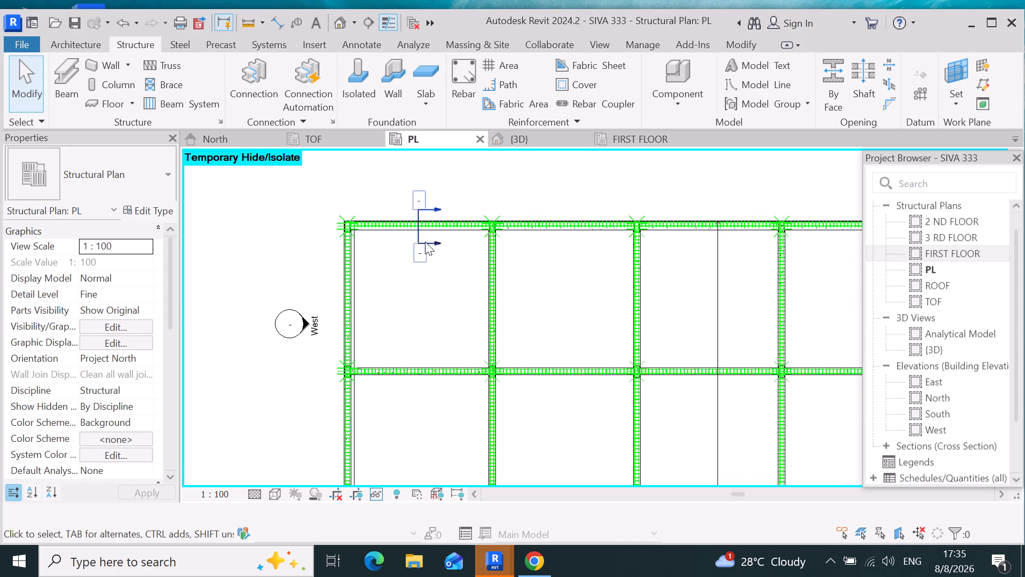
pyautogui.click(434, 207)
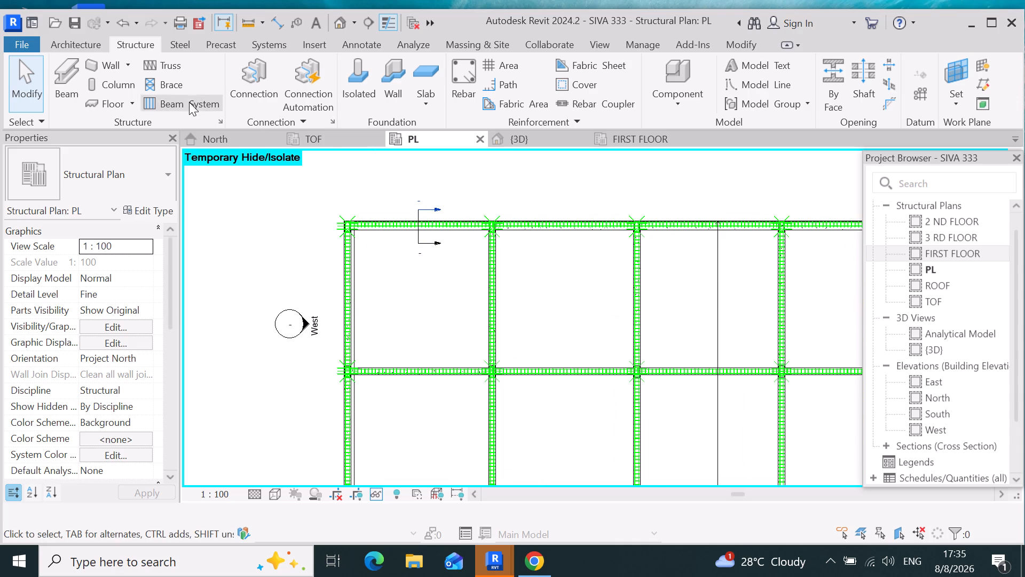
pyautogui.scroll(4, 436, 214)
pyautogui.click(439, 208)
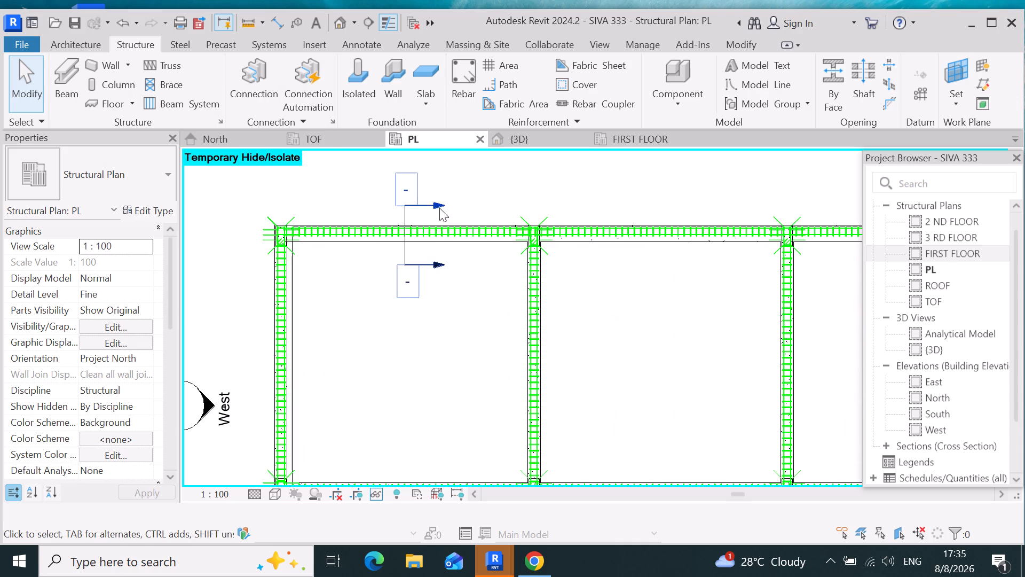
pyautogui.click(438, 270)
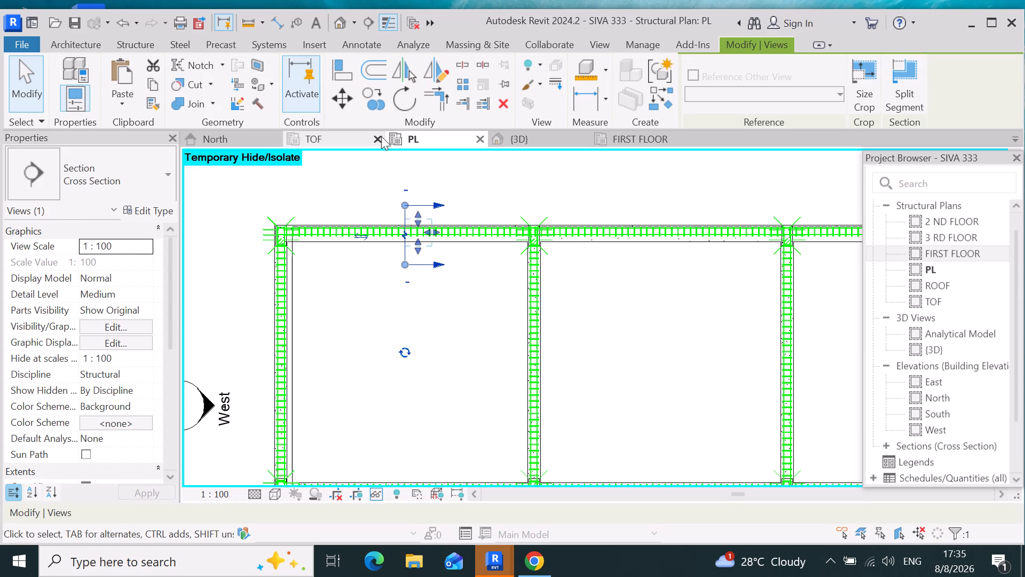
pyautogui.click(376, 104)
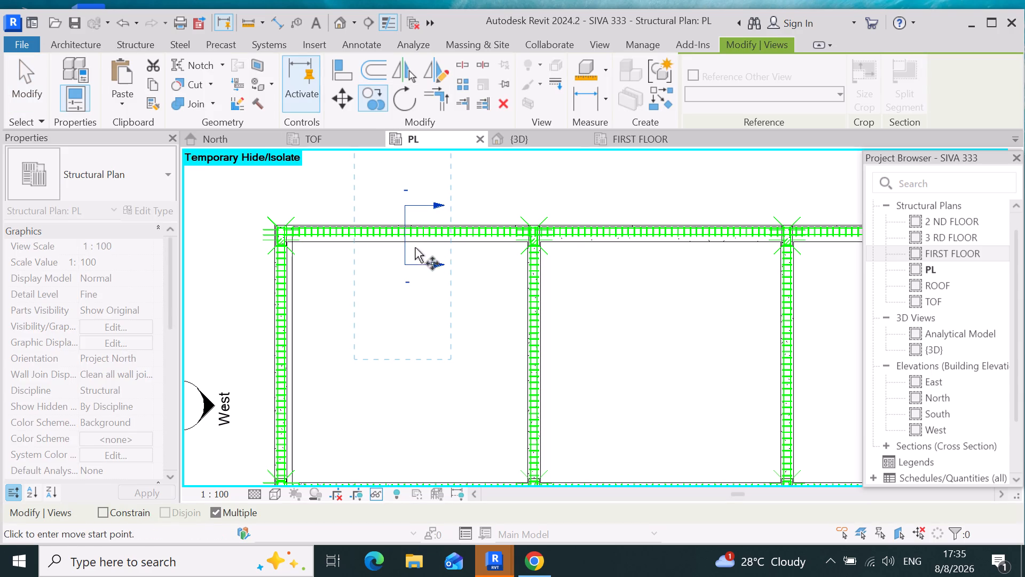
pyautogui.click(405, 231)
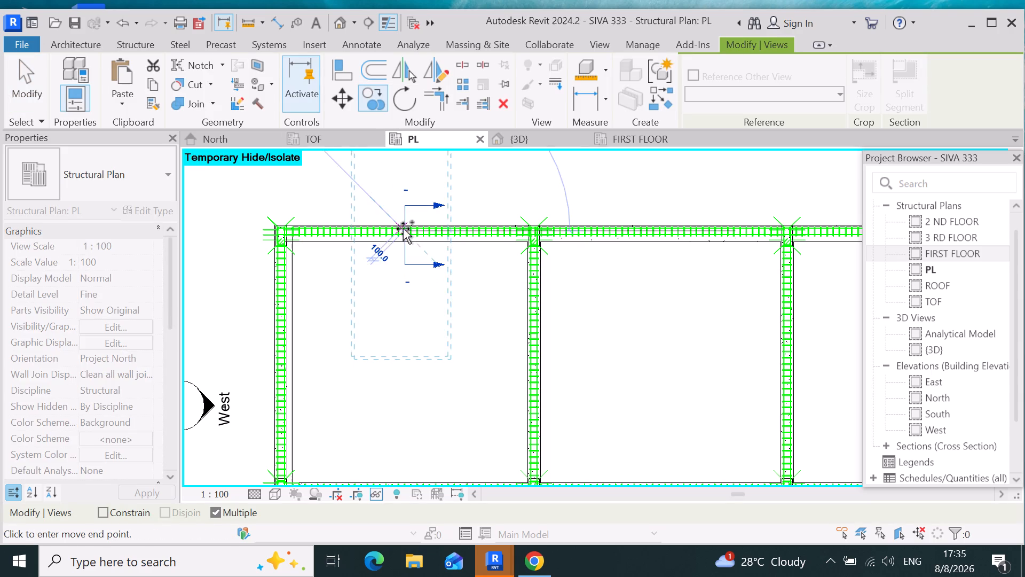
pyautogui.scroll(-9, 448, 285)
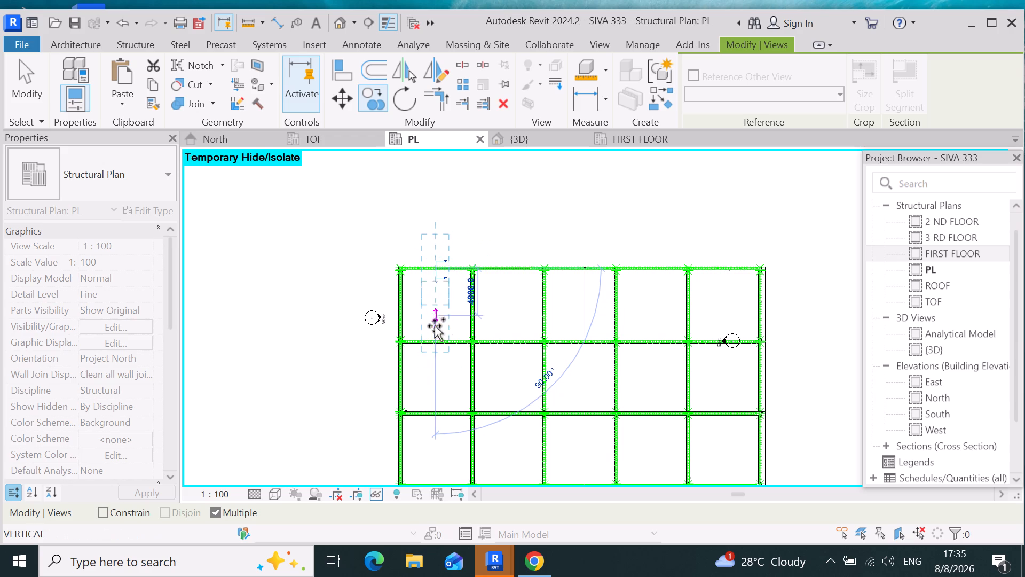
pyautogui.scroll(5, 437, 344)
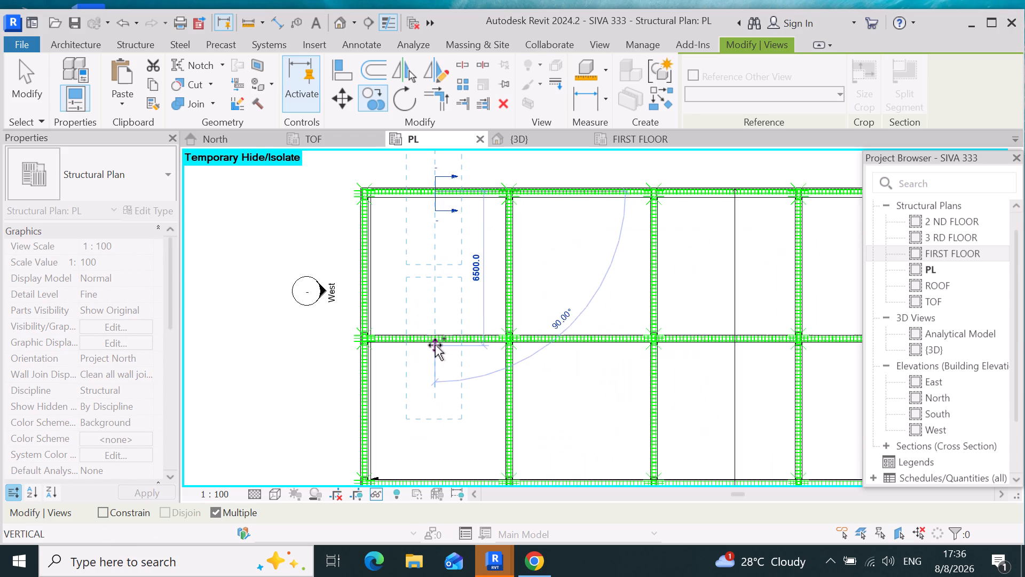
pyautogui.click(436, 342)
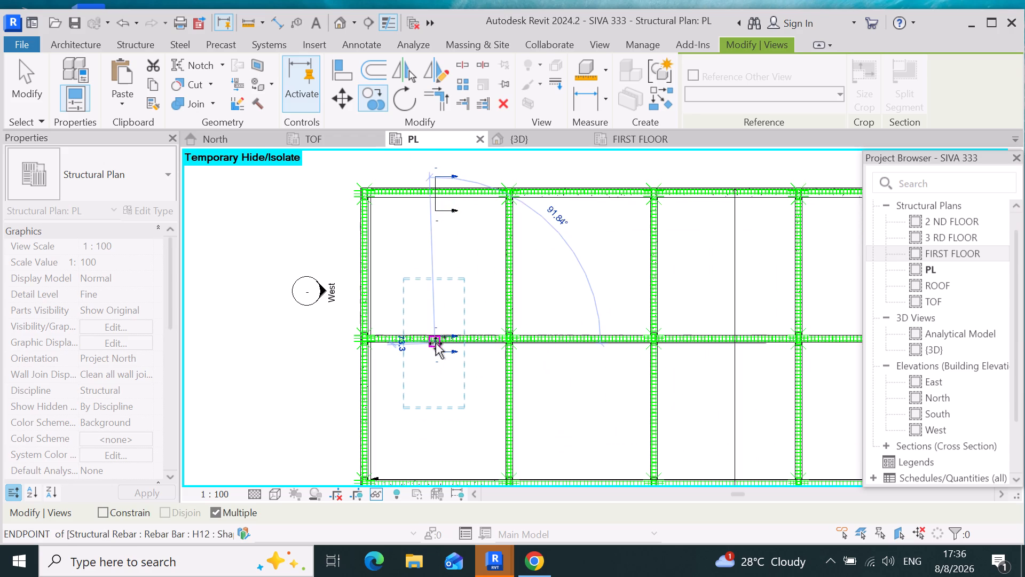
# Place another copy of the section mark across the third east-west PL beam in the westernmost bay.
pyautogui.scroll(-12, 433, 372)
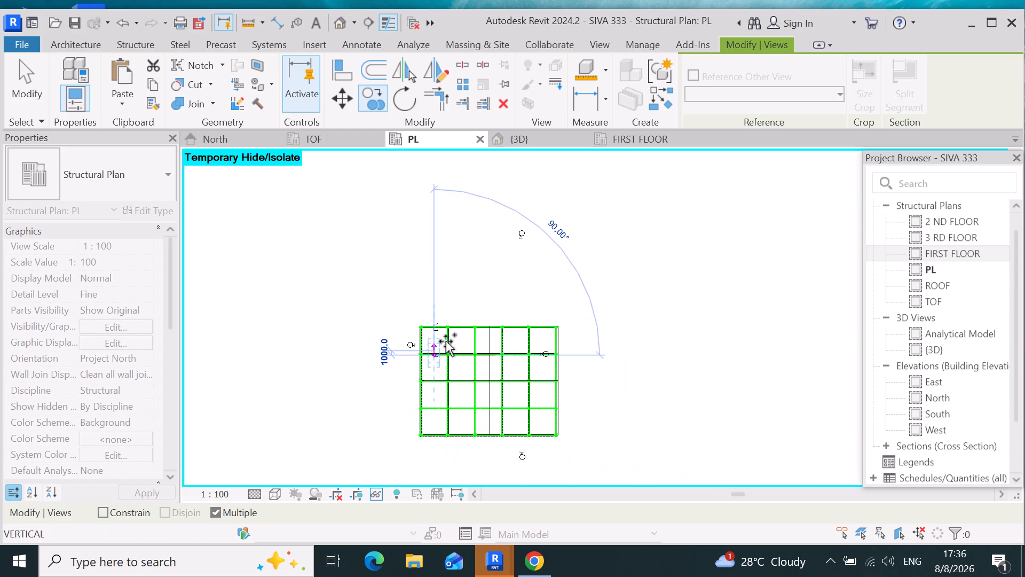
pyautogui.scroll(-3, 453, 334)
pyautogui.scroll(16, 431, 375)
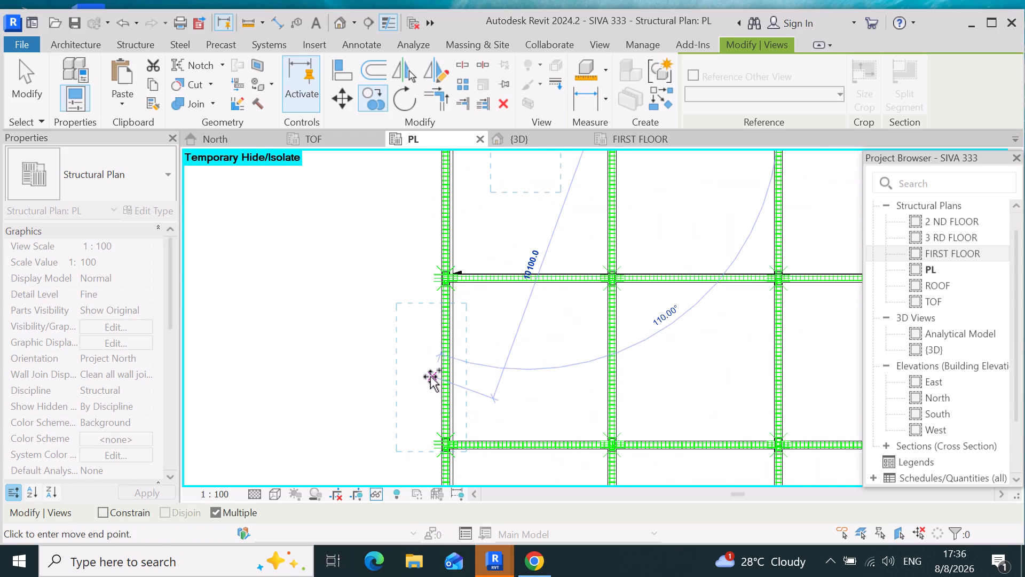
pyautogui.click(534, 280)
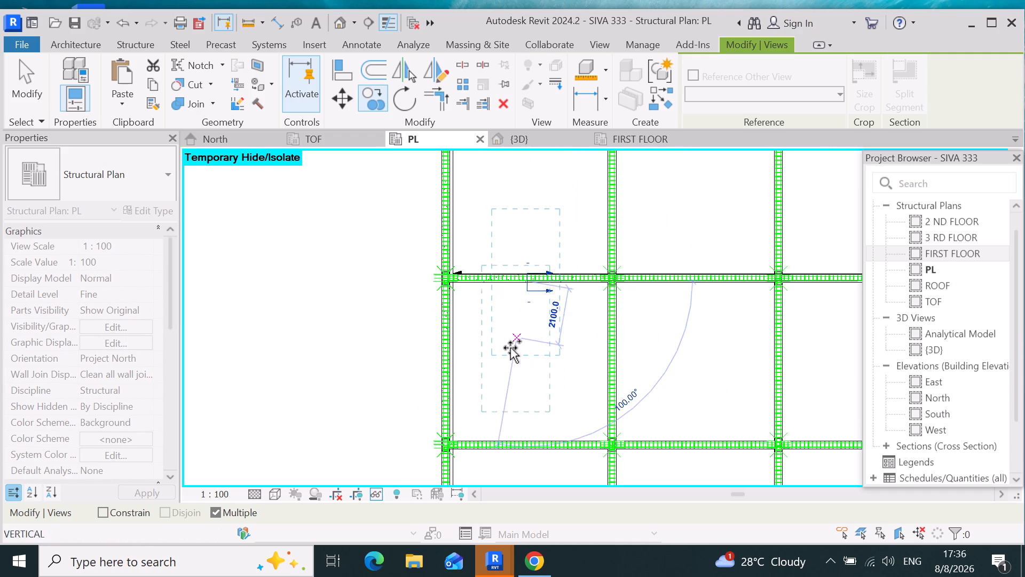
# Place section mark copies across the fourth and southernmost east-west PL beams in the westernmost bay, then end the copying.
pyautogui.scroll(-7, 510, 314)
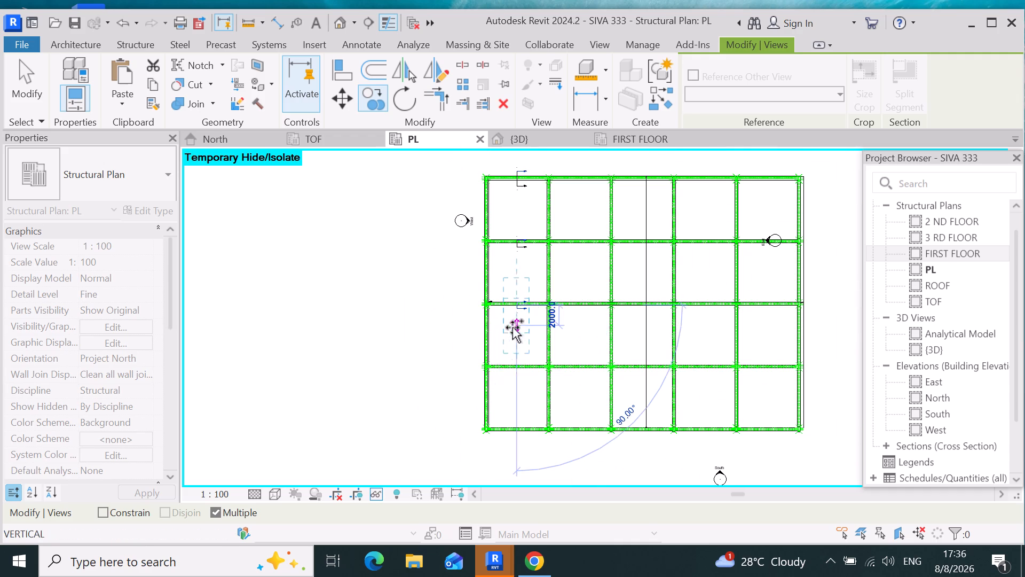
pyautogui.click(521, 369)
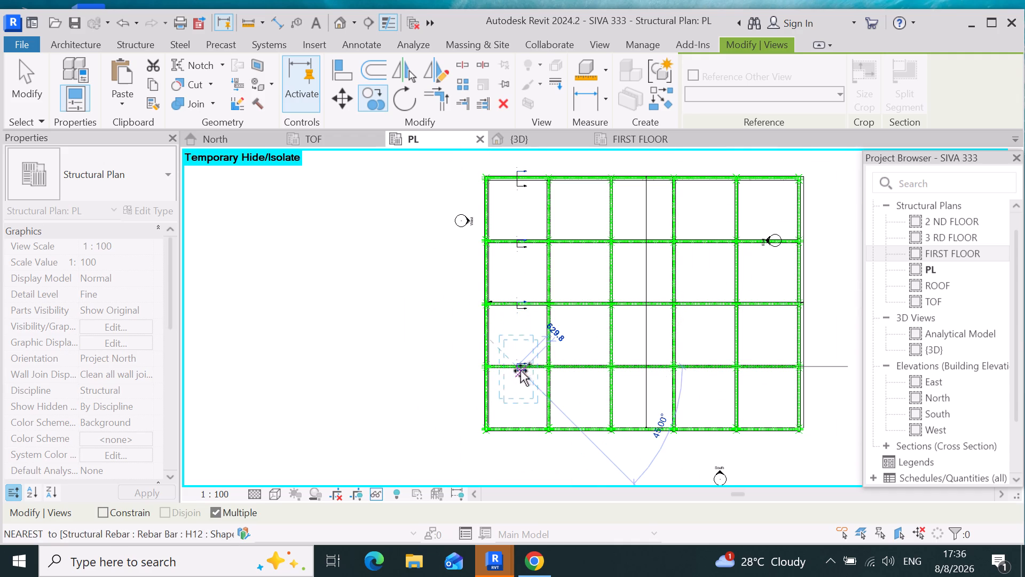
pyautogui.scroll(-5, 532, 380)
pyautogui.scroll(8, 510, 452)
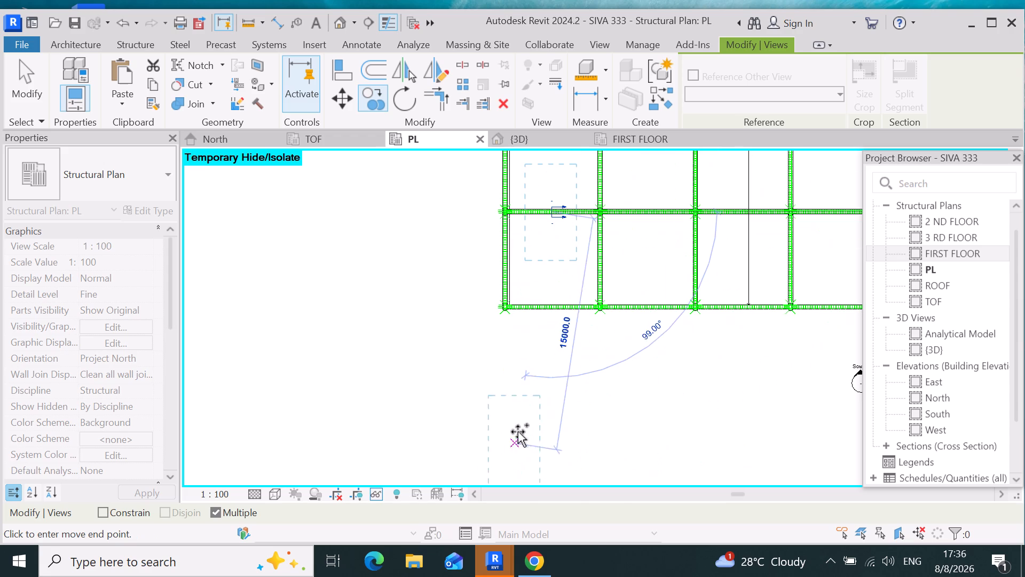
pyautogui.doubleClick(556, 308)
# Examine the section marks in the PL and TOF plans and the beam, column and footing reinforcement in the 3D view.
pyautogui.scroll(-5, 537, 364)
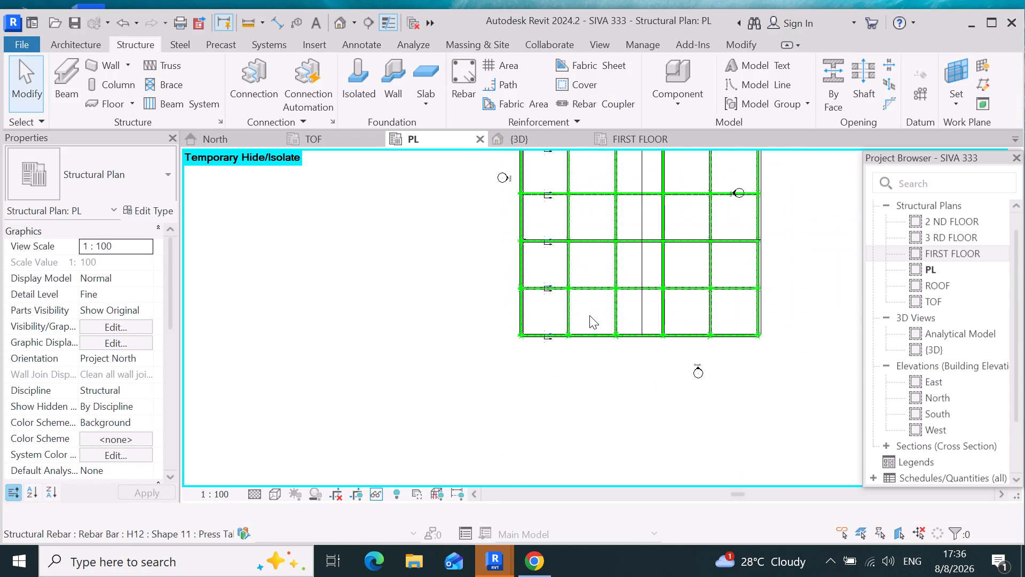
pyautogui.scroll(-3, 588, 366)
pyautogui.scroll(6, 586, 224)
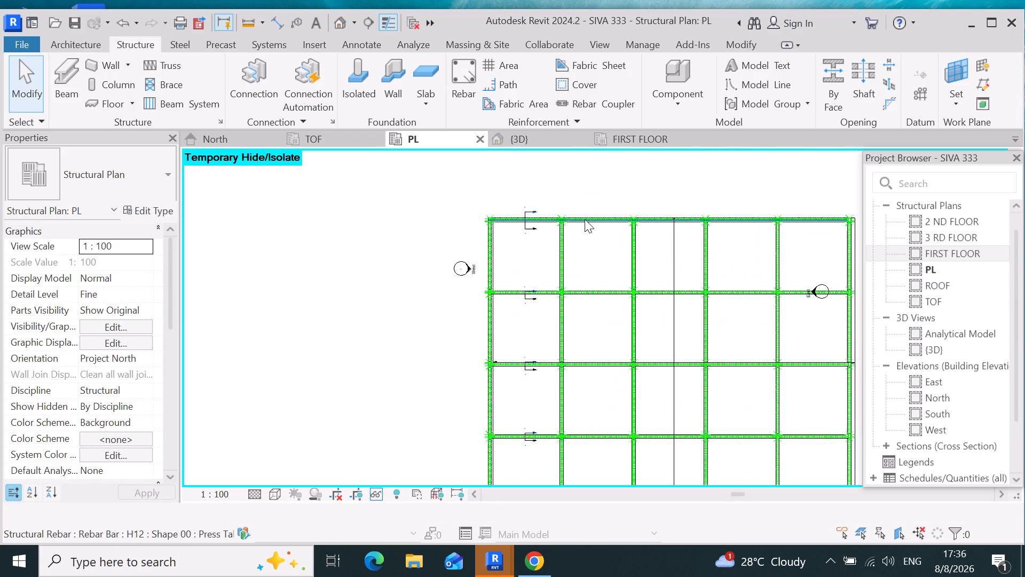
pyautogui.scroll(3, 585, 219)
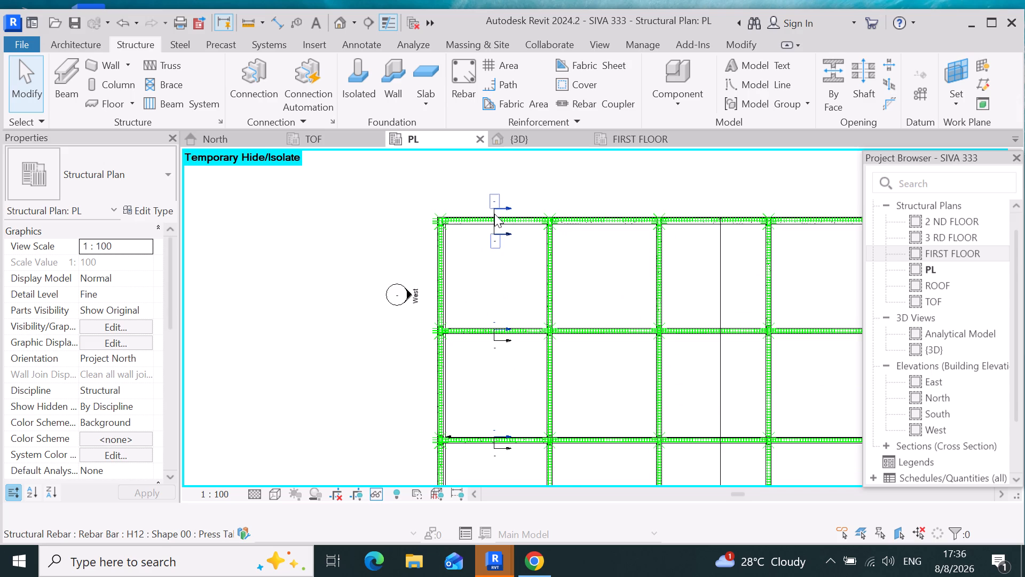
pyautogui.scroll(4, 494, 213)
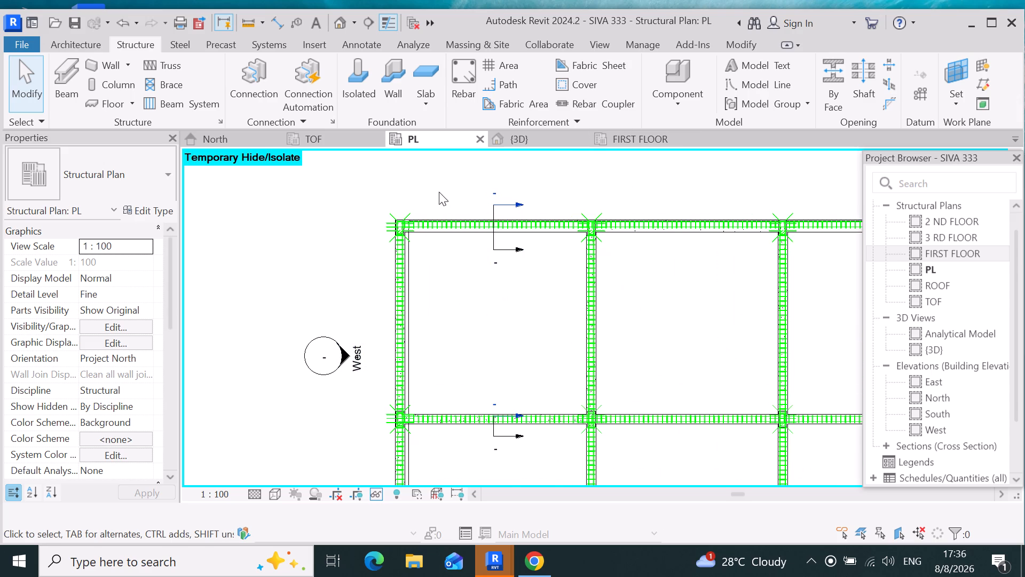
pyautogui.click(558, 139)
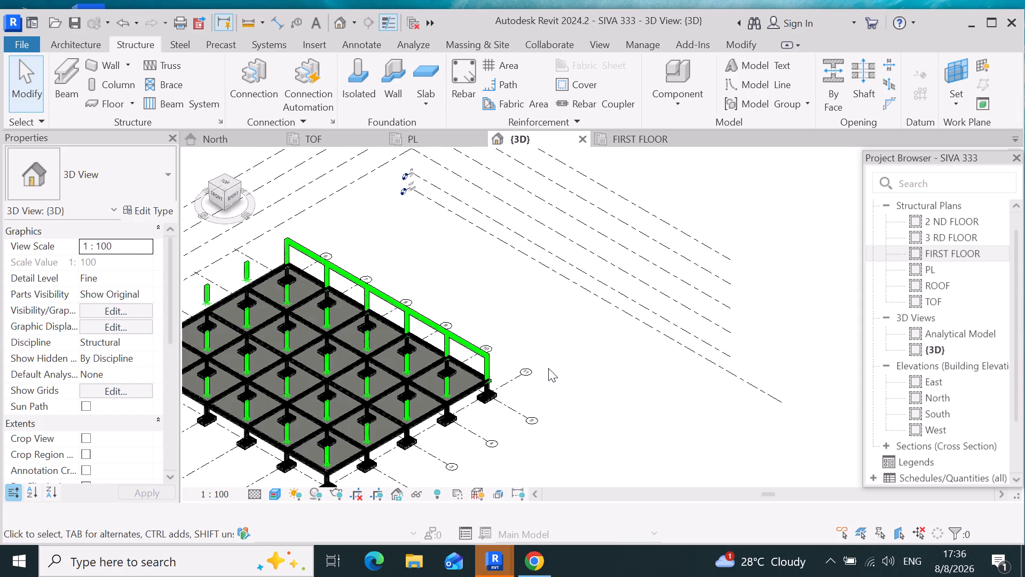
pyautogui.scroll(11, 344, 374)
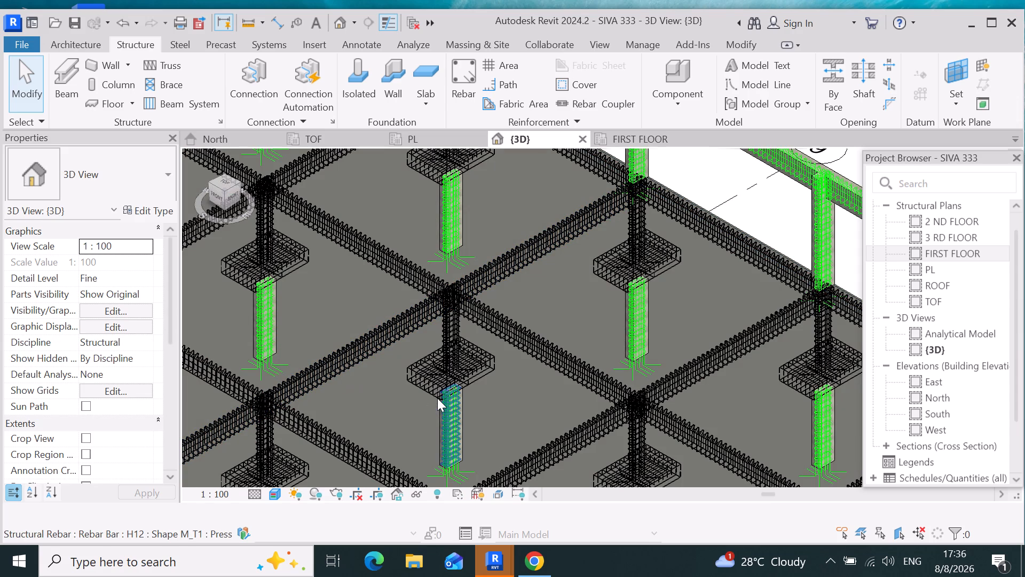
pyautogui.scroll(4, 336, 416)
pyautogui.scroll(4, 285, 340)
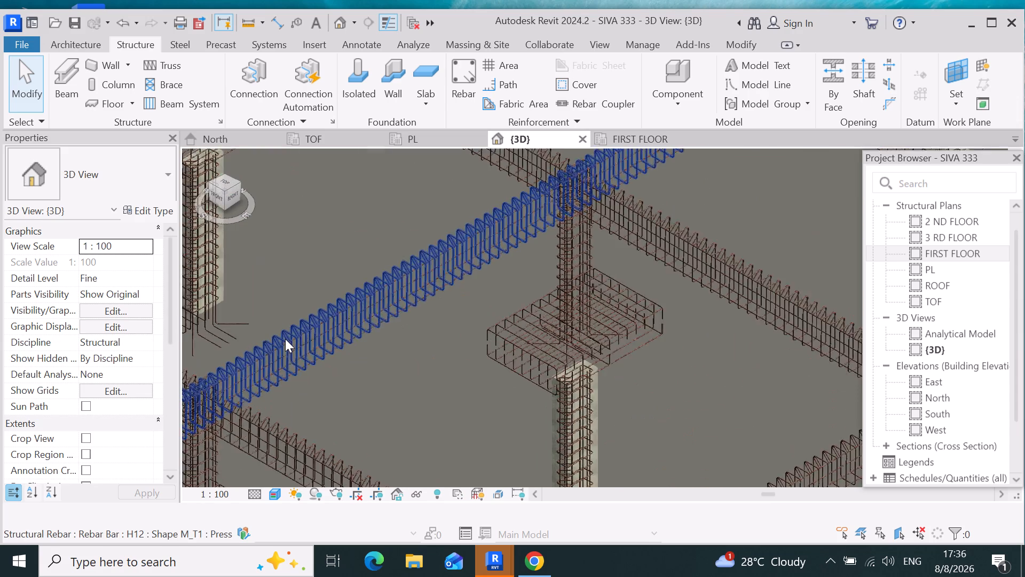
pyautogui.scroll(-5, 500, 298)
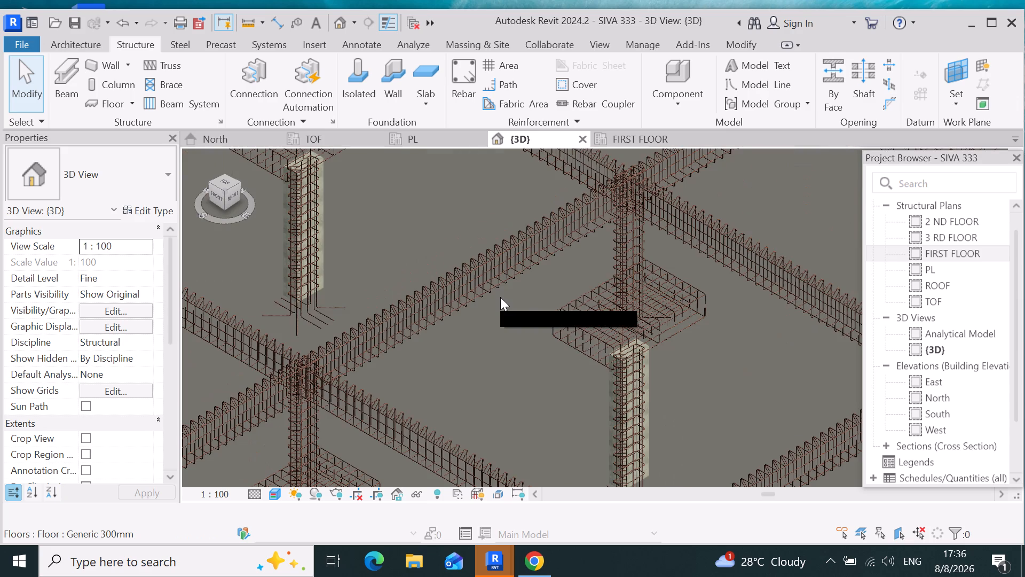
pyautogui.scroll(-2, 415, 253)
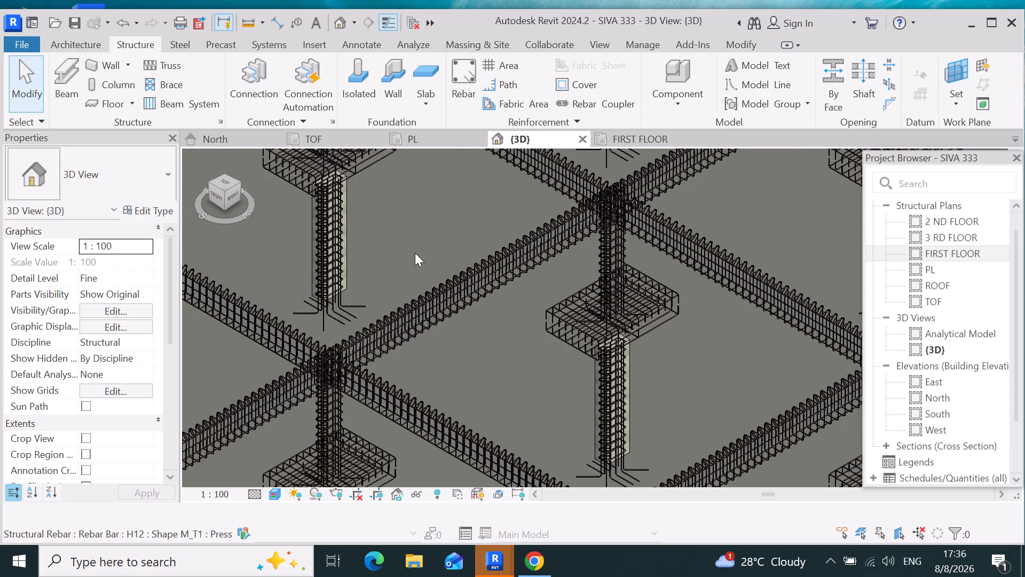
pyautogui.scroll(-4, 415, 253)
pyautogui.scroll(-6, 453, 363)
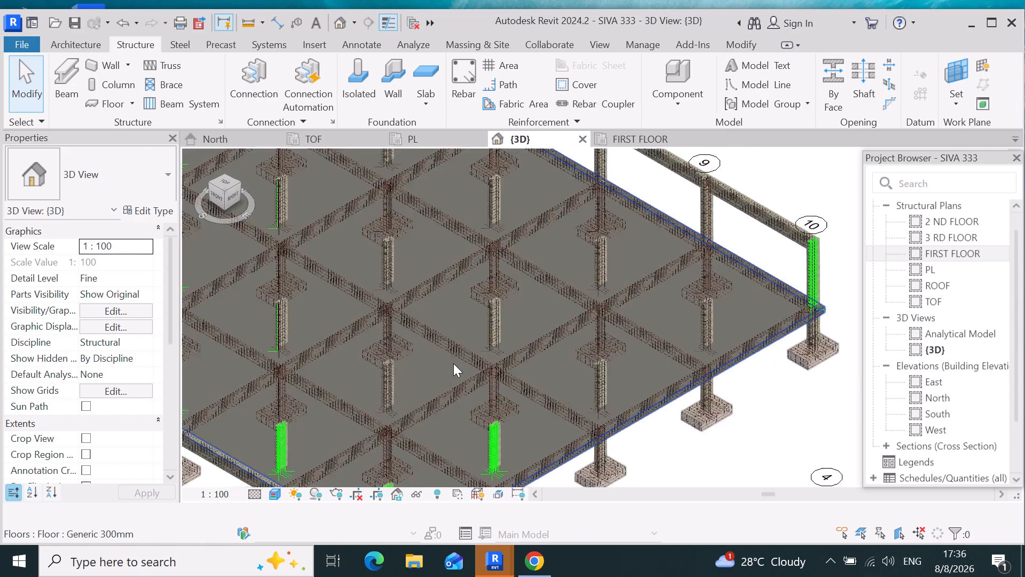
pyautogui.scroll(4, 416, 481)
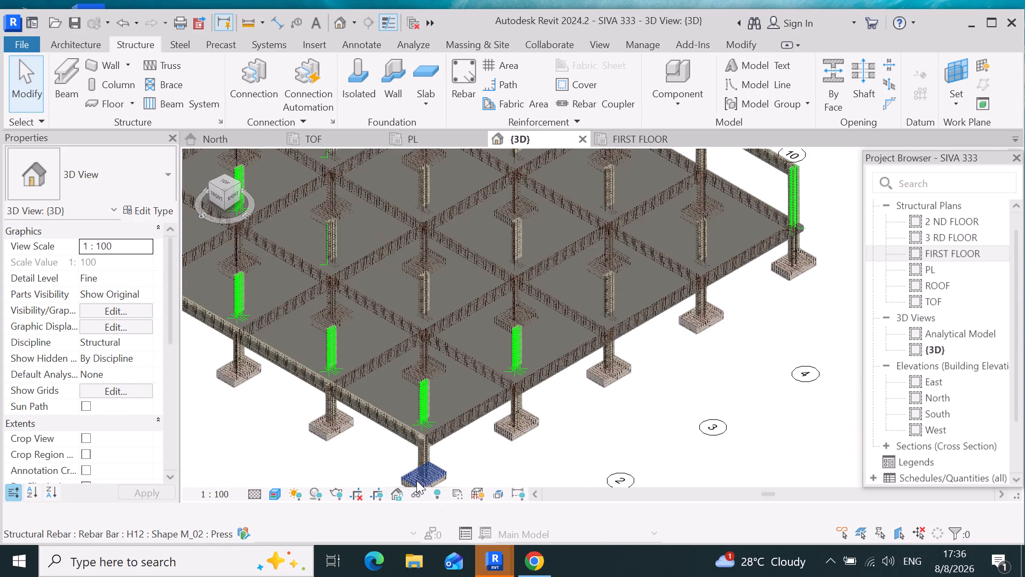
pyautogui.scroll(6, 416, 480)
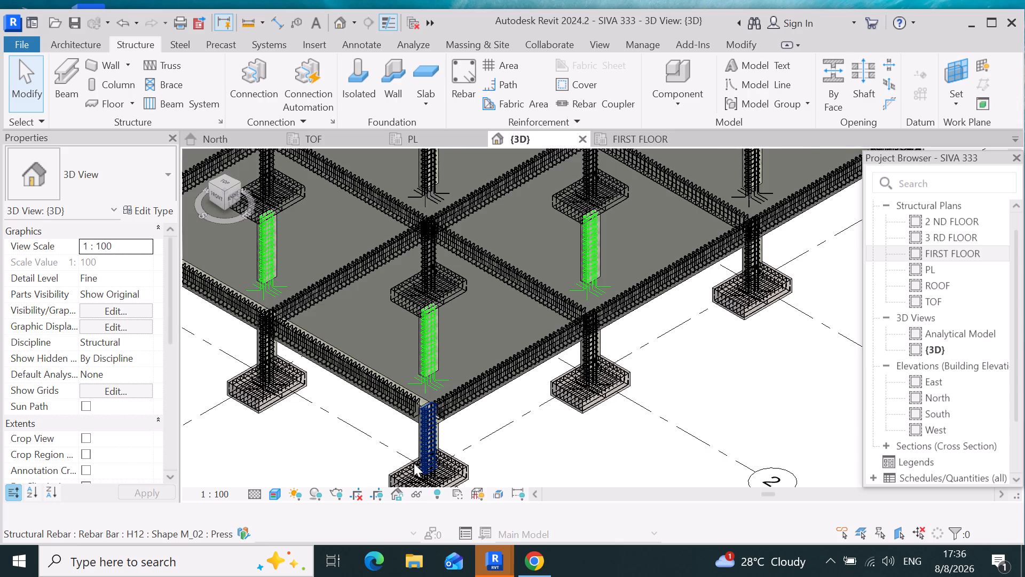
pyautogui.scroll(3, 414, 463)
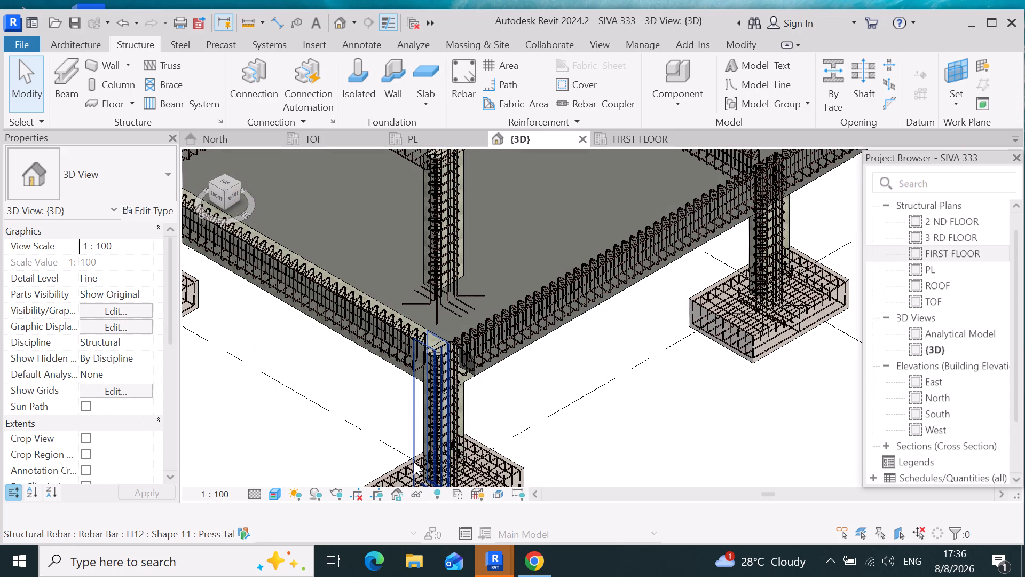
pyautogui.scroll(-11, 414, 461)
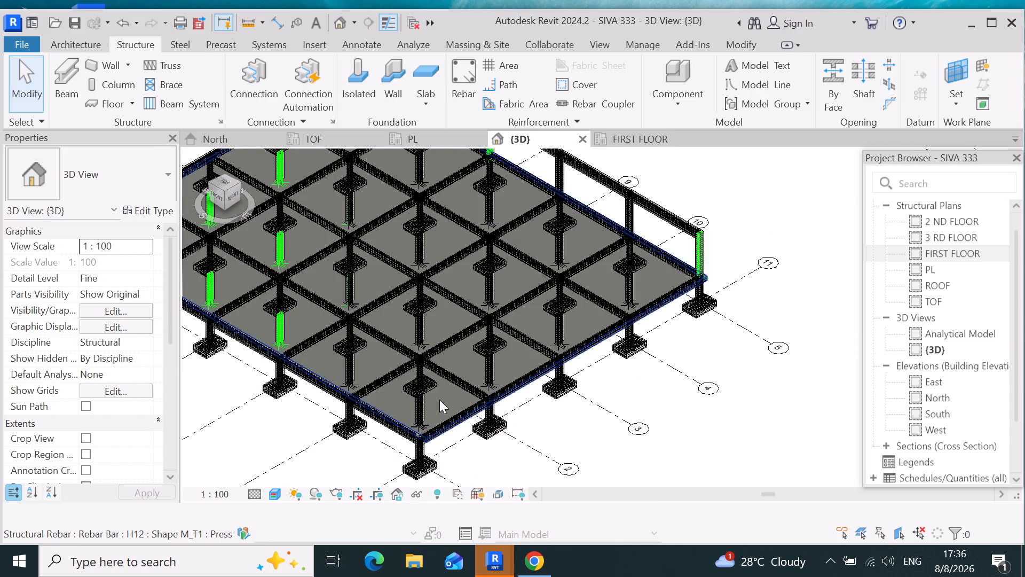
pyautogui.scroll(17, 439, 400)
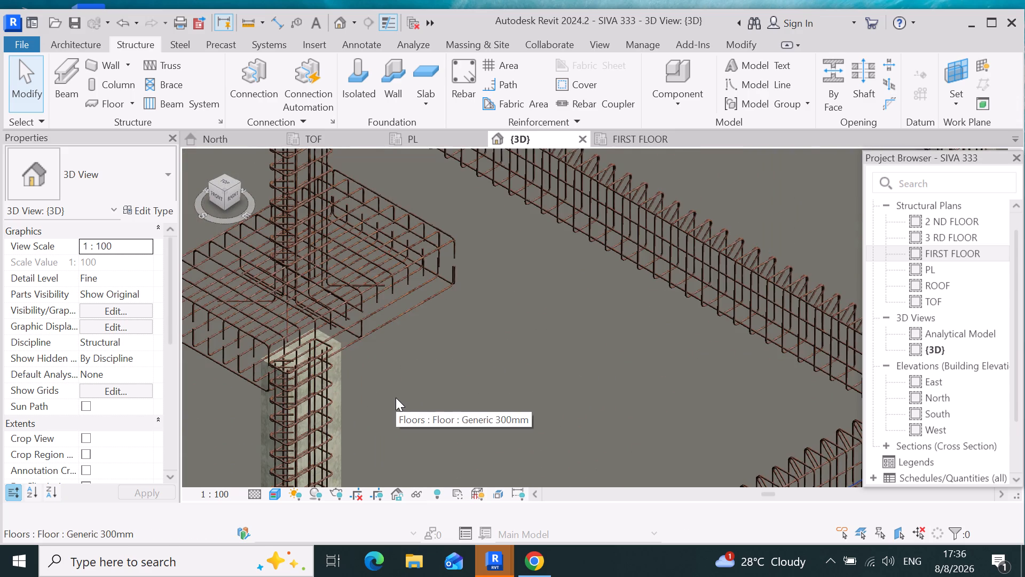
pyautogui.scroll(-16, 396, 397)
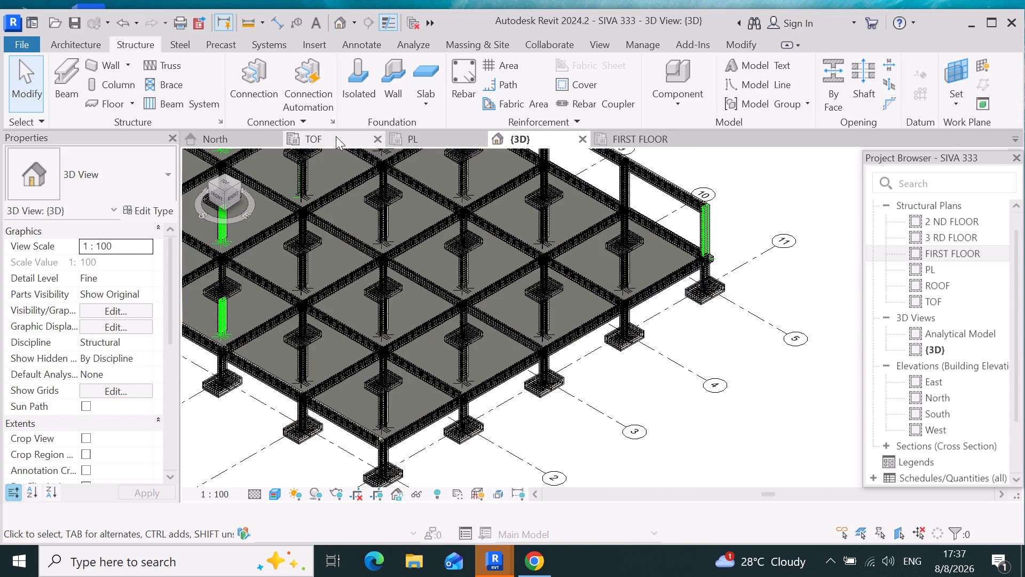
pyautogui.click(336, 136)
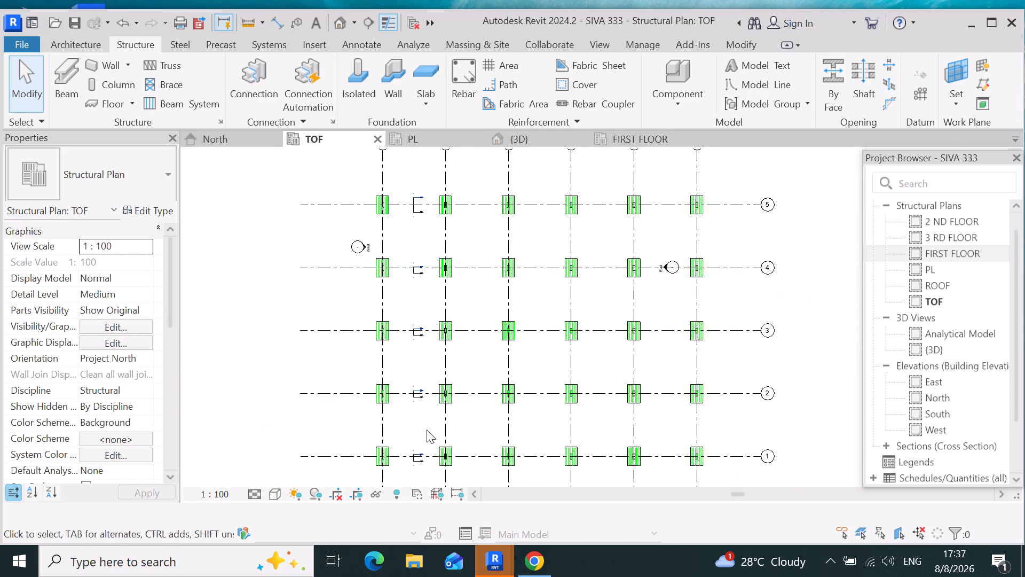
pyautogui.scroll(-4, 393, 434)
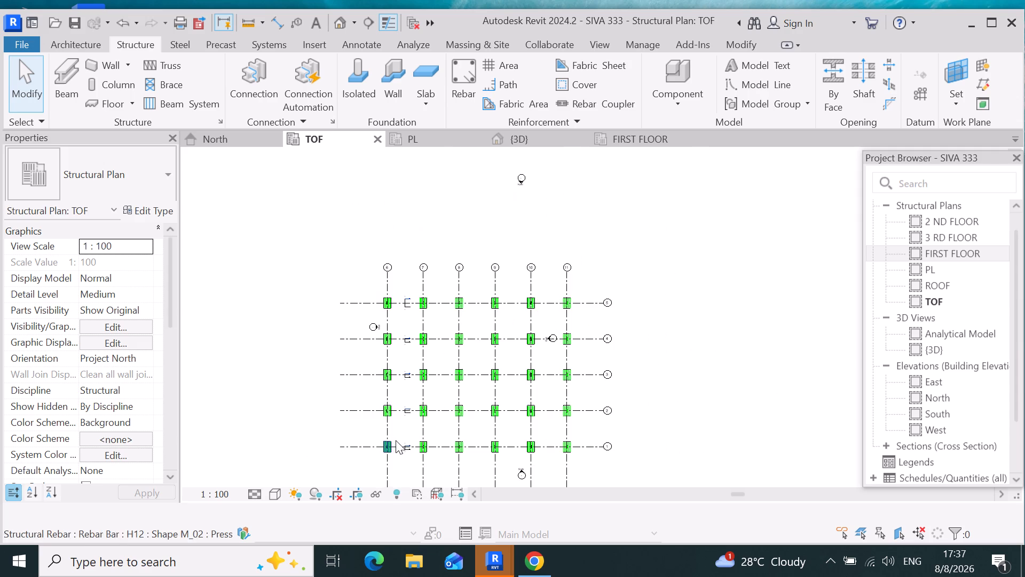
pyautogui.scroll(4, 407, 400)
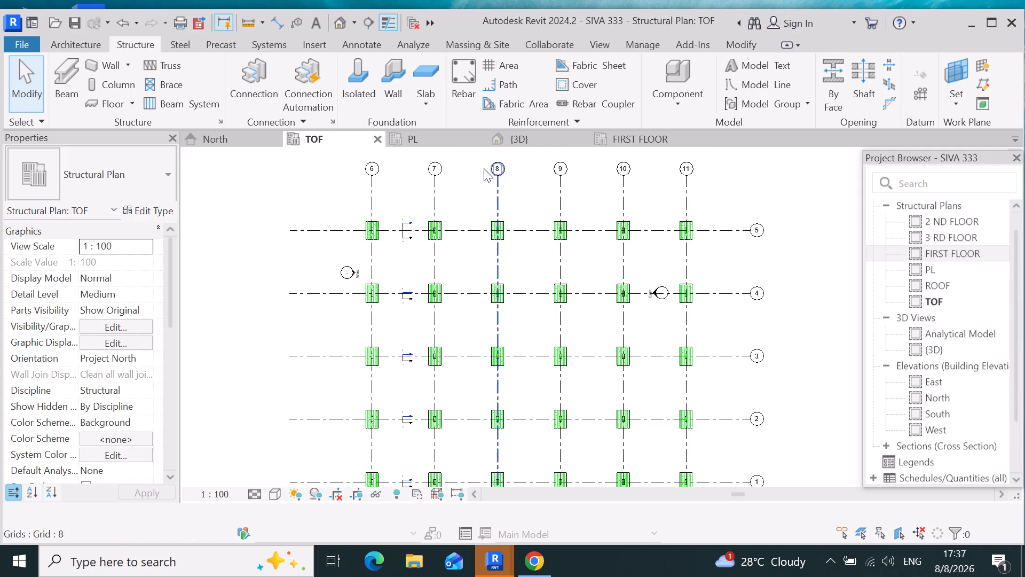
pyautogui.scroll(3, 407, 274)
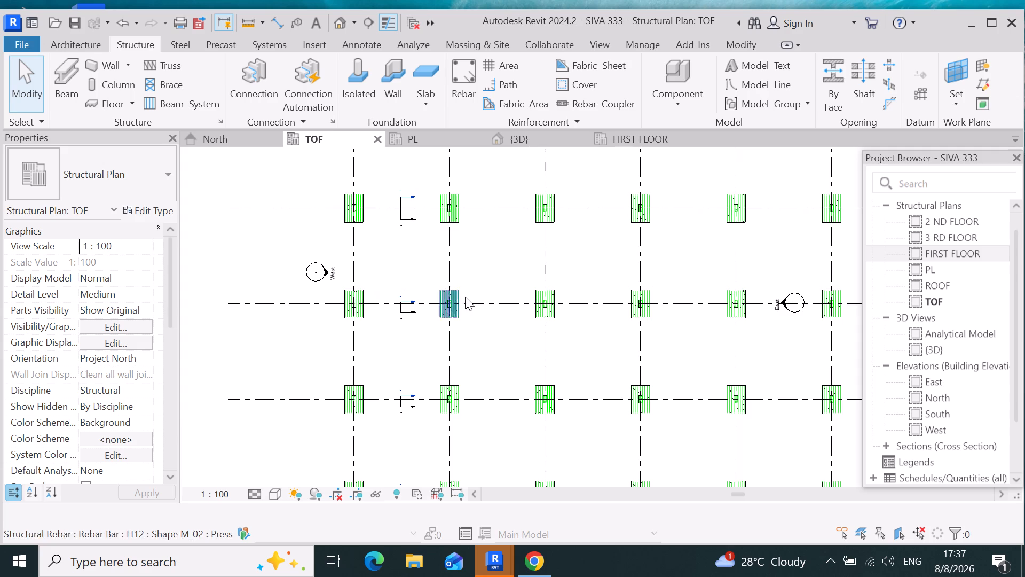
# In the PL plan, draw a north-facing cross section across the westernmost north-south beam in the northernmost bay and shorten its view depth.
pyautogui.click(444, 137)
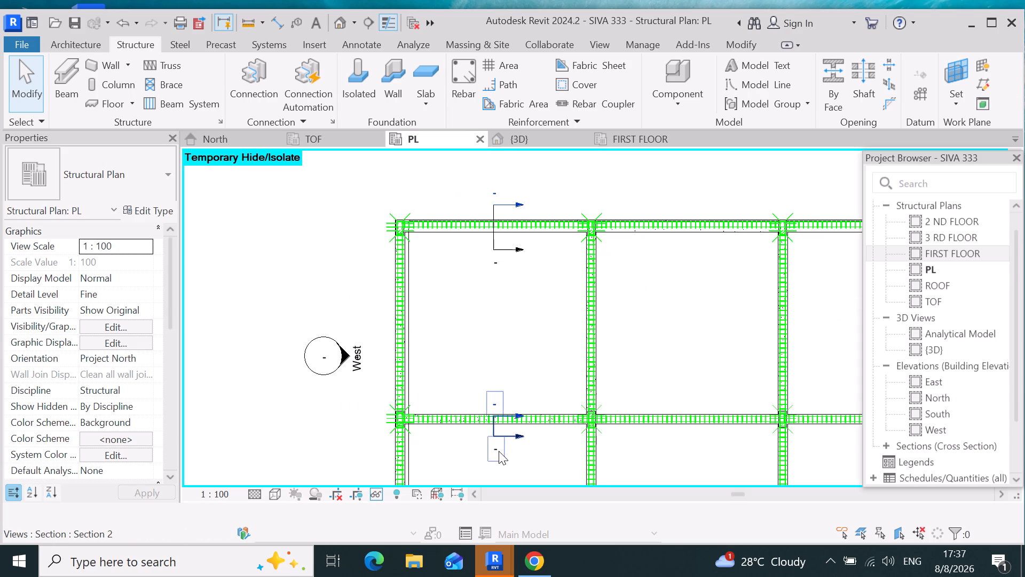
pyautogui.click(364, 19)
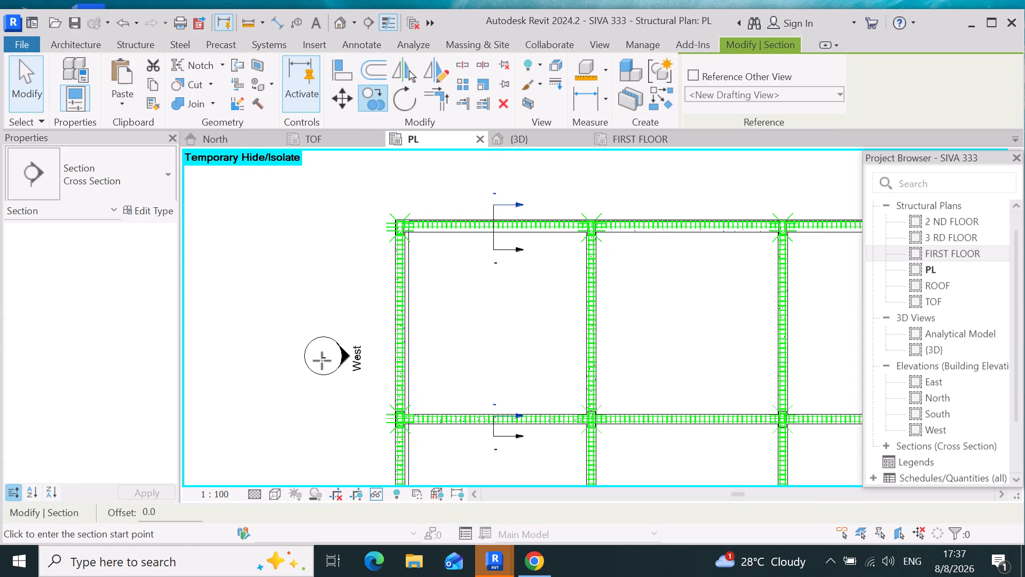
pyautogui.click(376, 298)
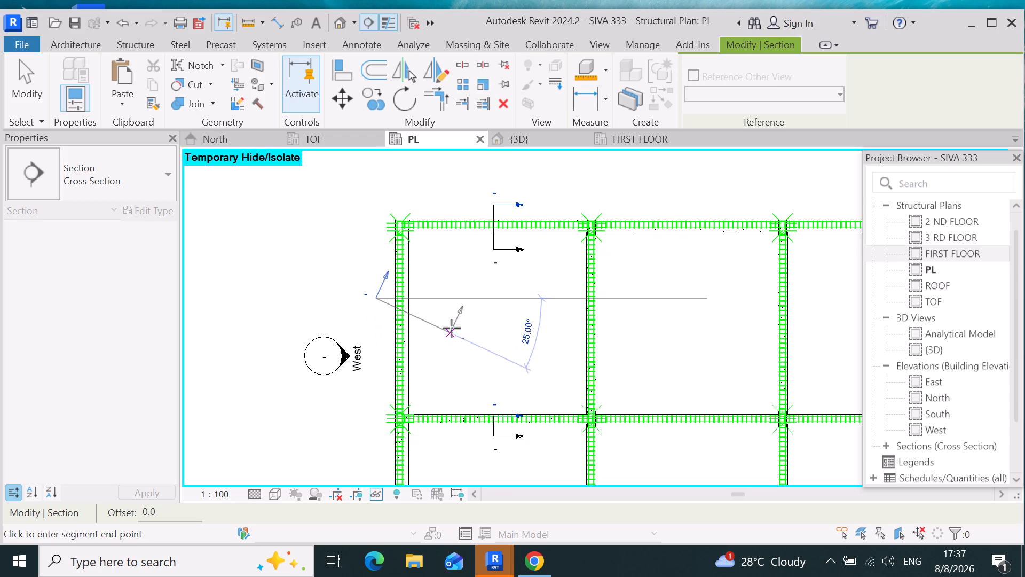
pyautogui.click(437, 296)
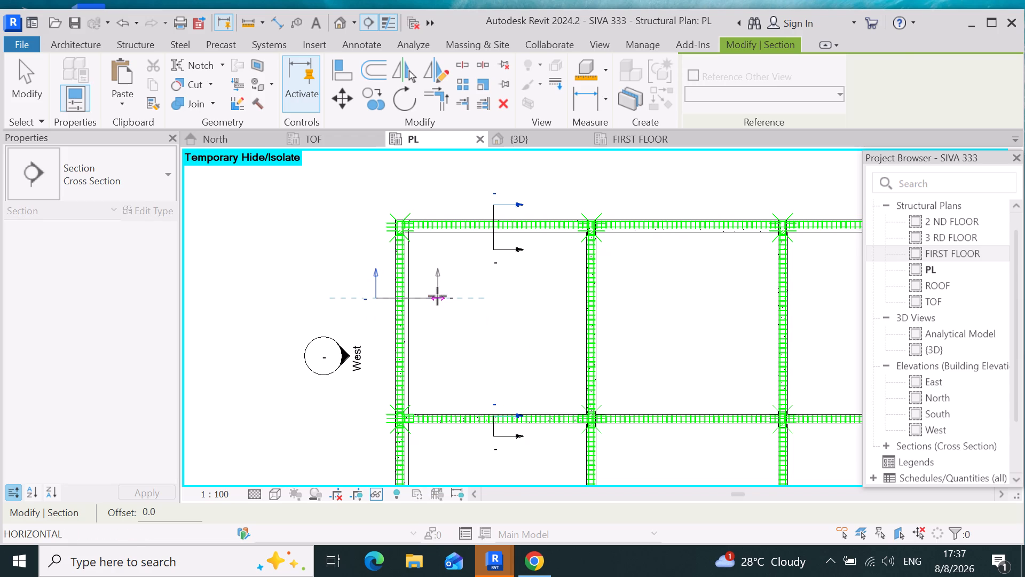
pyautogui.moveTo(408, 237); pyautogui.dragTo(408, 254)
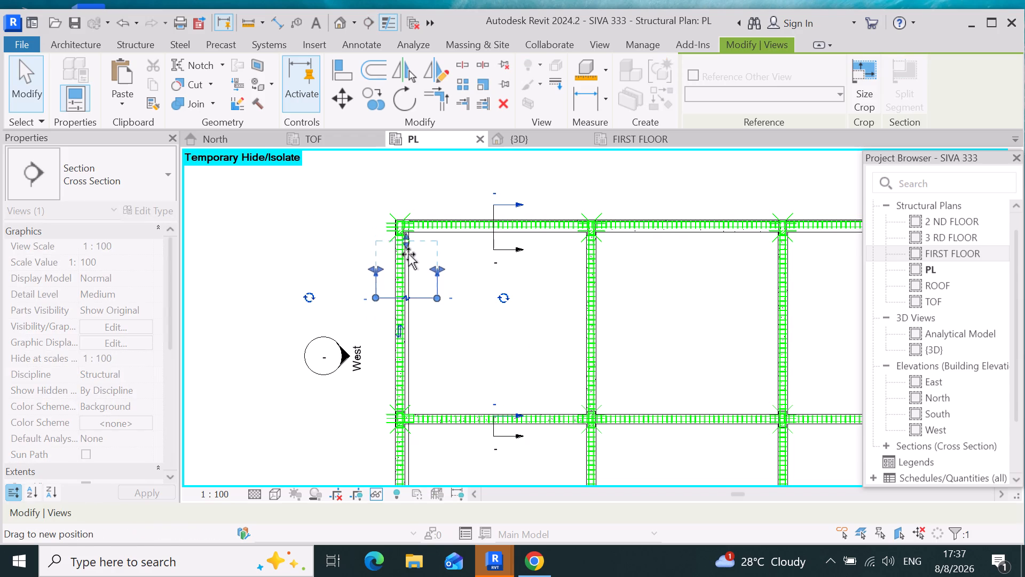
pyautogui.moveTo(408, 254); pyautogui.dragTo(405, 260)
pyautogui.click(405, 260)
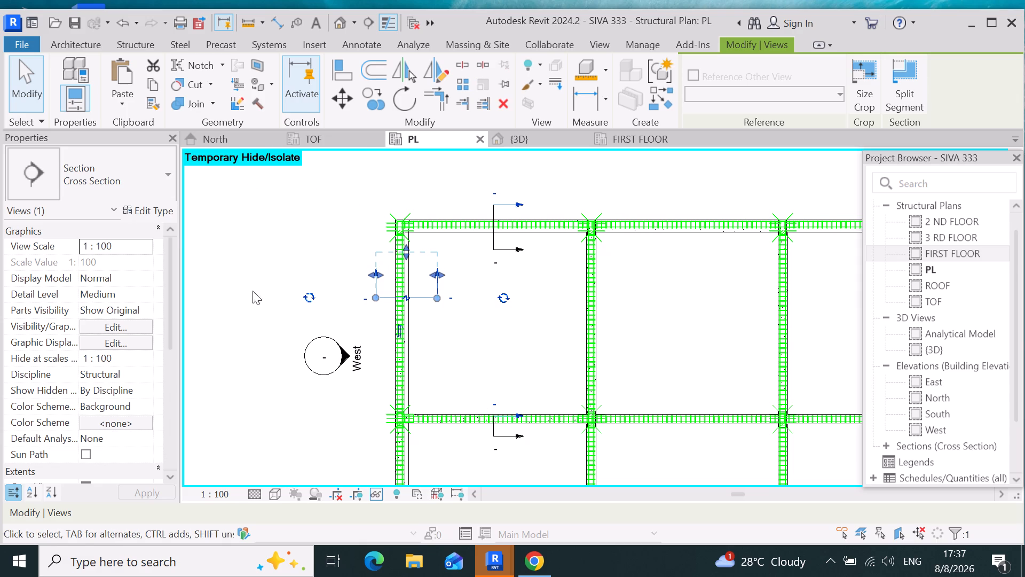
pyautogui.click(468, 388)
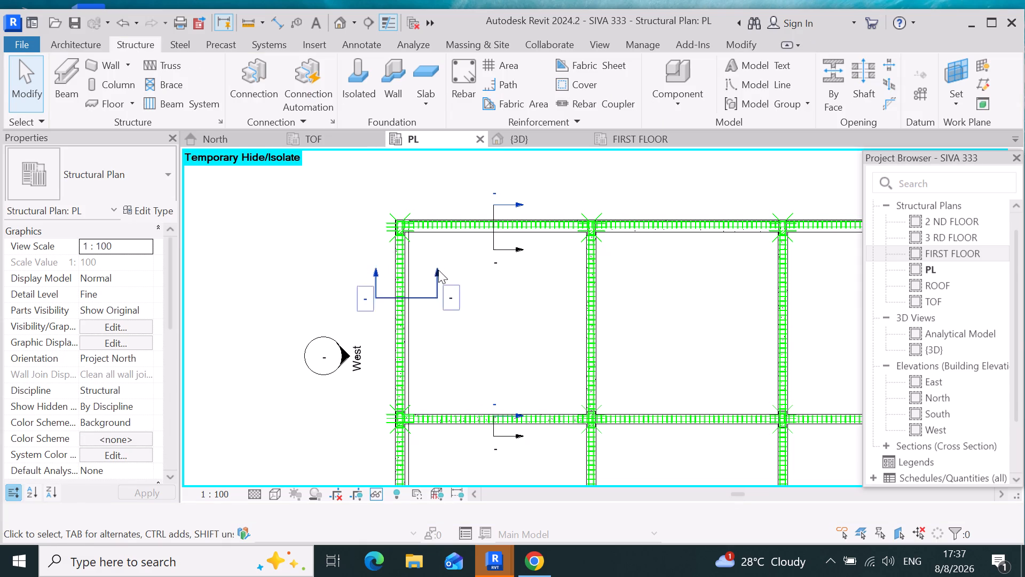
# Move the new section mark east from the westernmost north-south PL beam onto the second one, keeping it in the northernmost bay.
pyautogui.click(418, 303)
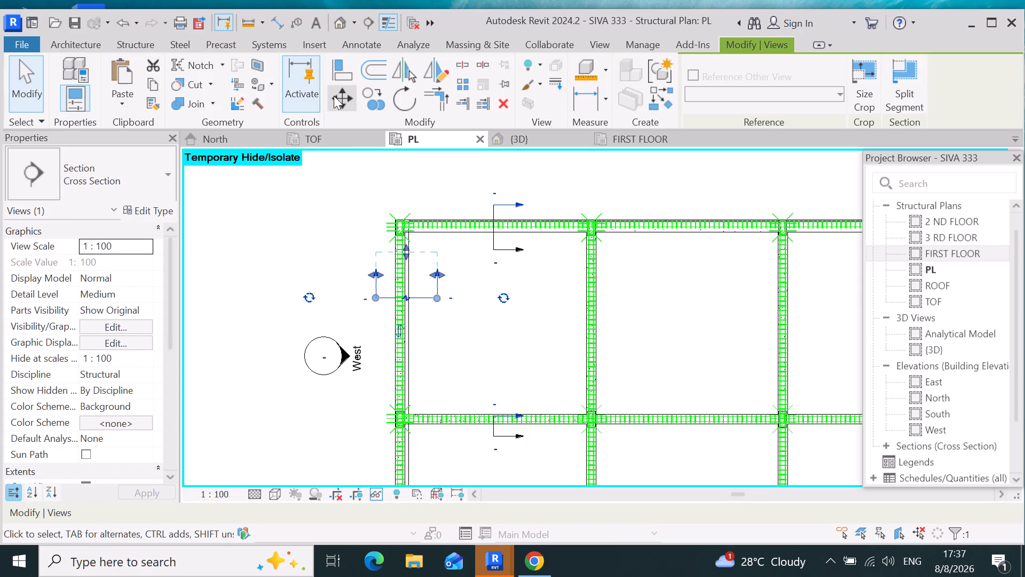
pyautogui.click(333, 95)
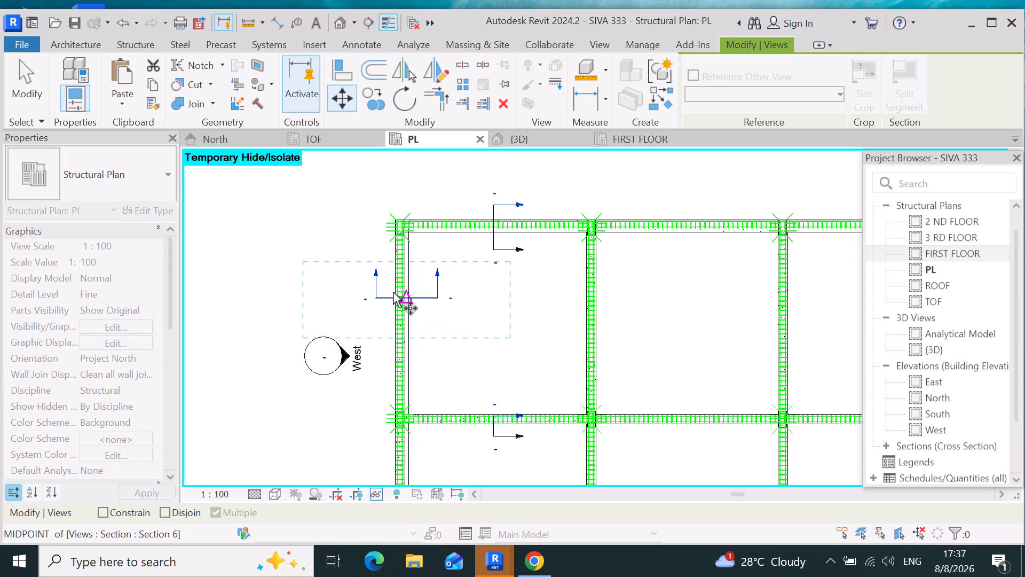
pyautogui.click(397, 298)
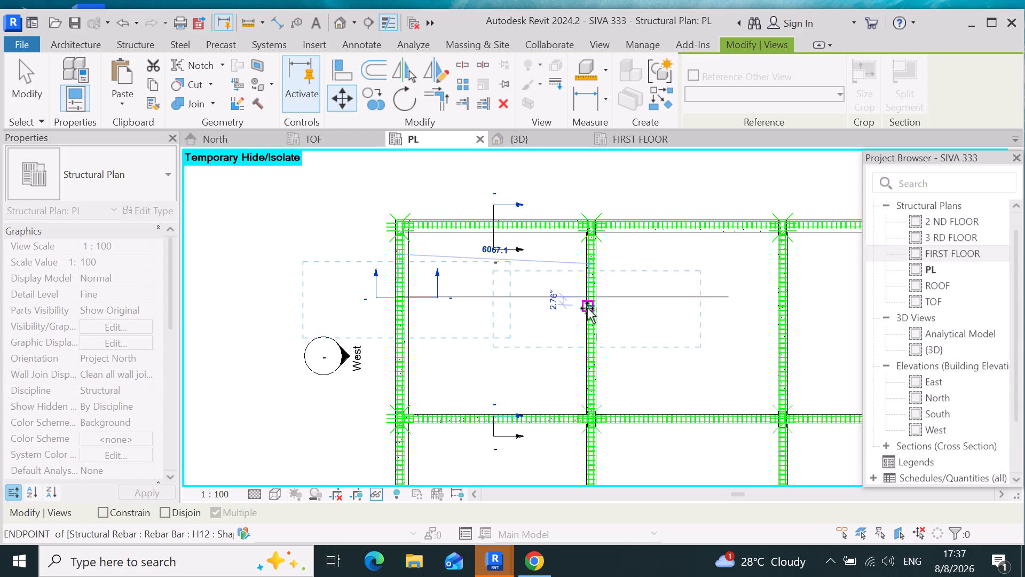
pyautogui.doubleClick(592, 298)
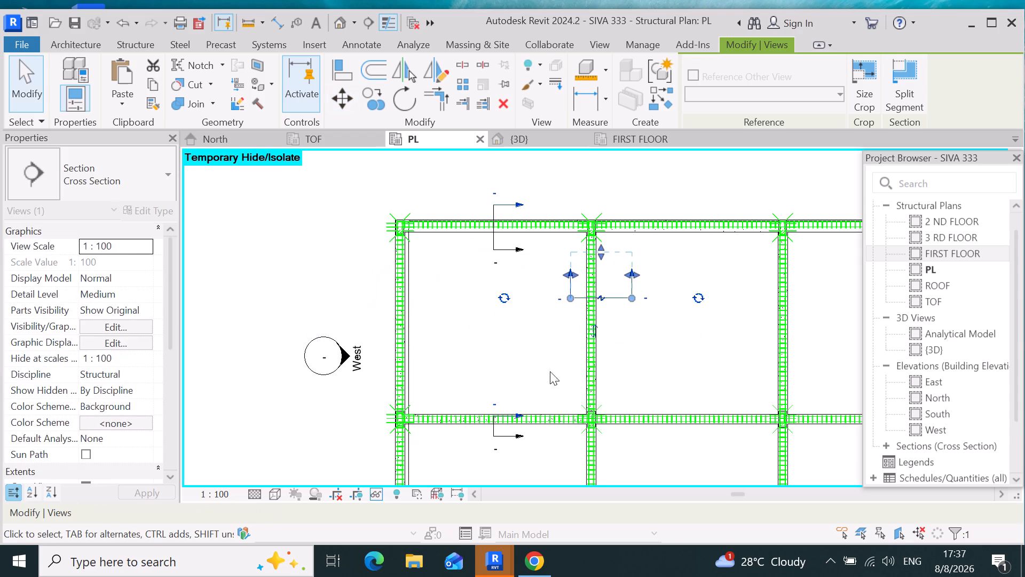
# Copy the section mark from the second north-south PL beam onto the westernmost, third, fourth, fifth and easternmost ones in the northernmost bay.
pyautogui.scroll(-3, 545, 360)
pyautogui.scroll(7, 574, 316)
pyautogui.click(374, 97)
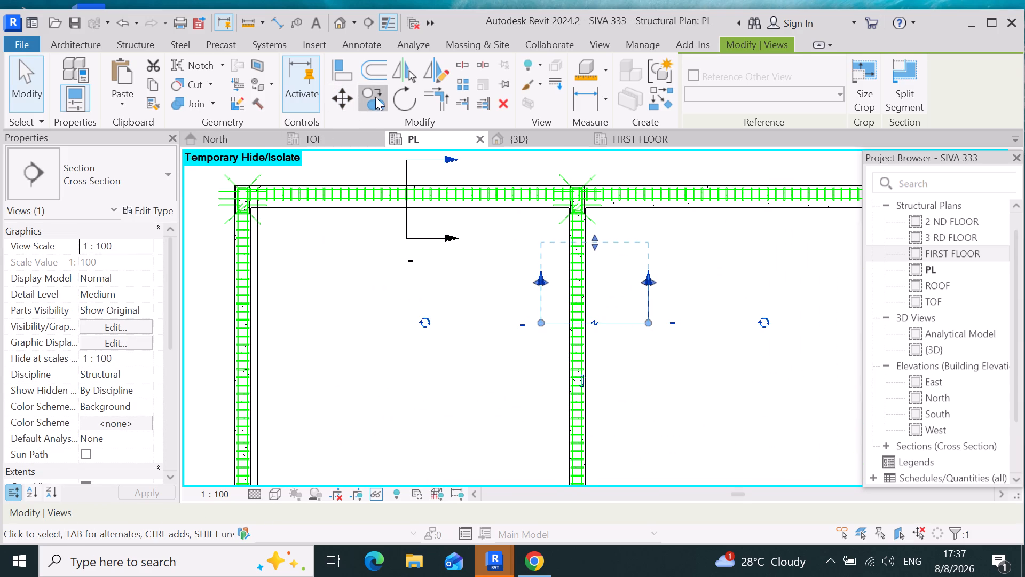
pyautogui.click(579, 325)
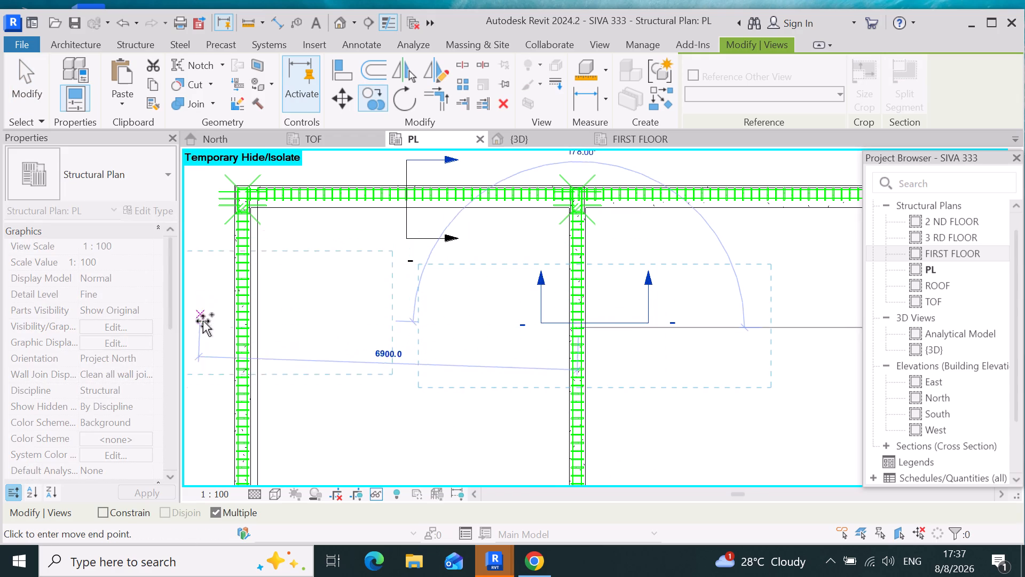
pyautogui.click(244, 310)
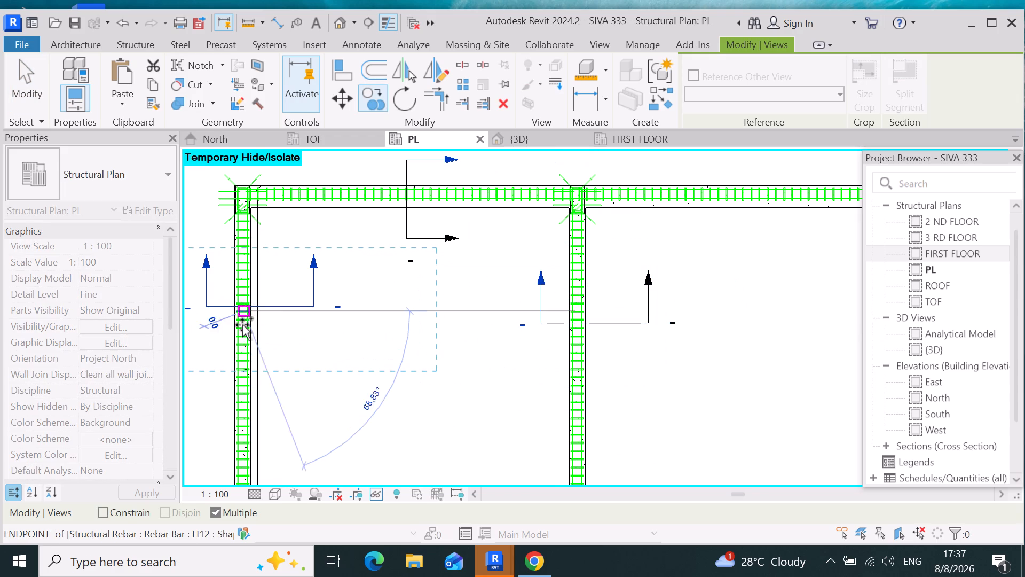
pyautogui.scroll(-5, 275, 354)
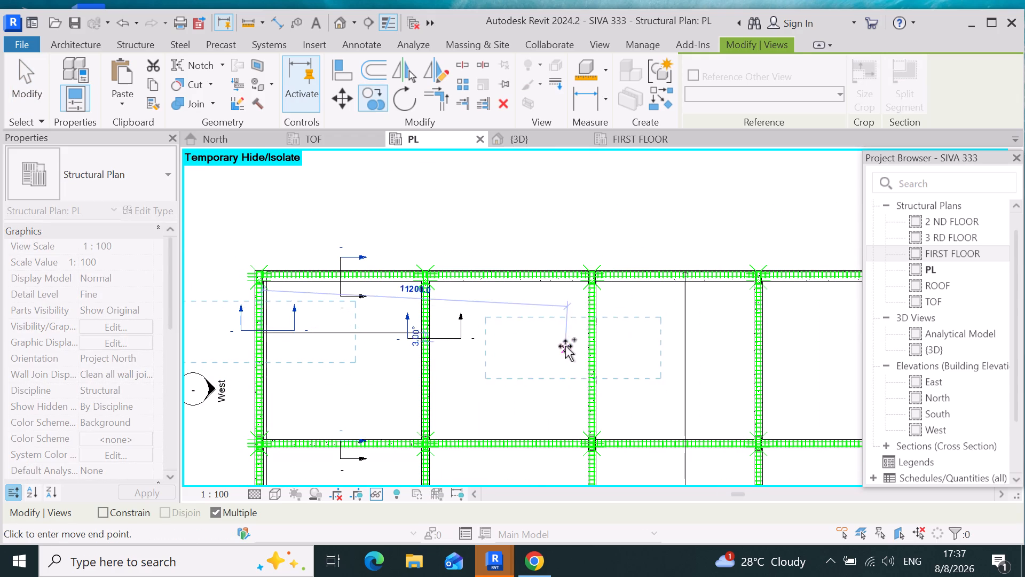
pyautogui.click(592, 333)
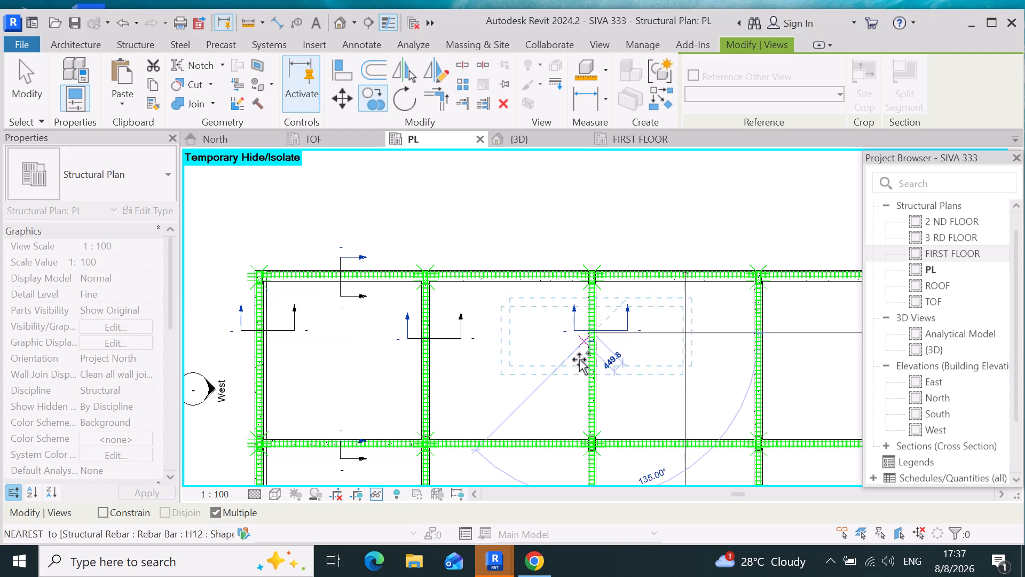
pyautogui.scroll(-4, 571, 366)
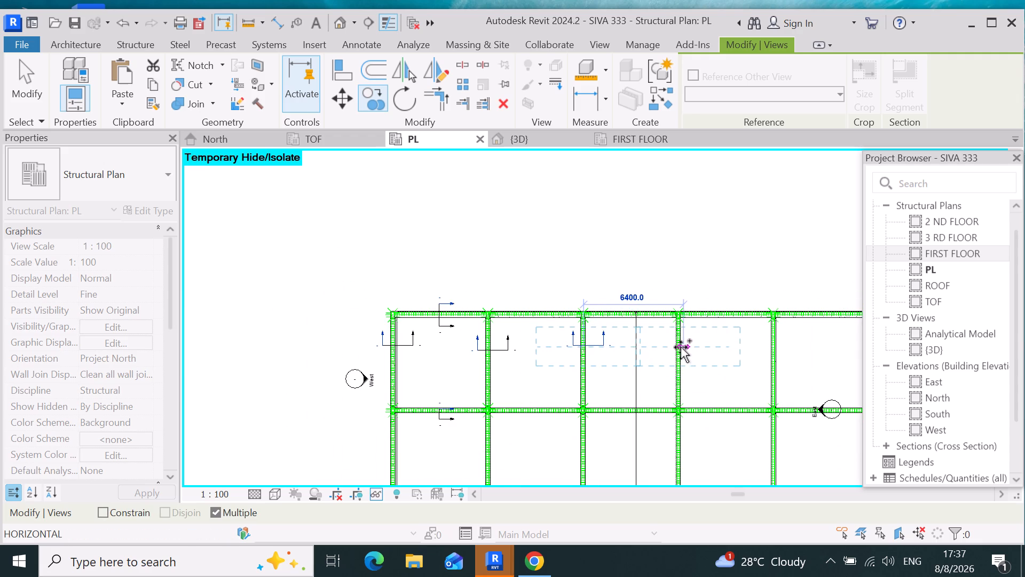
pyautogui.click(682, 350)
pyautogui.scroll(-4, 567, 375)
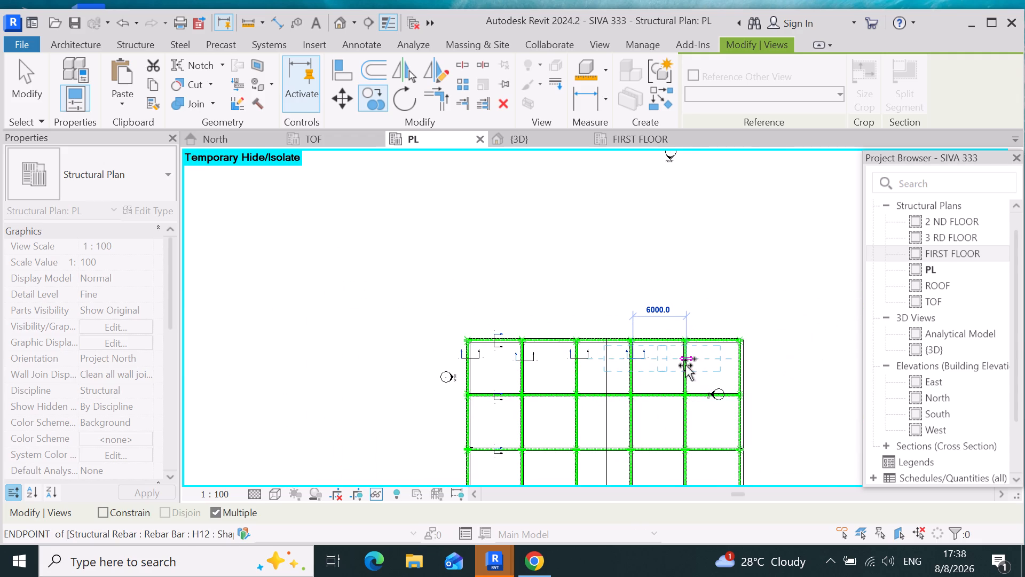
pyautogui.click(685, 365)
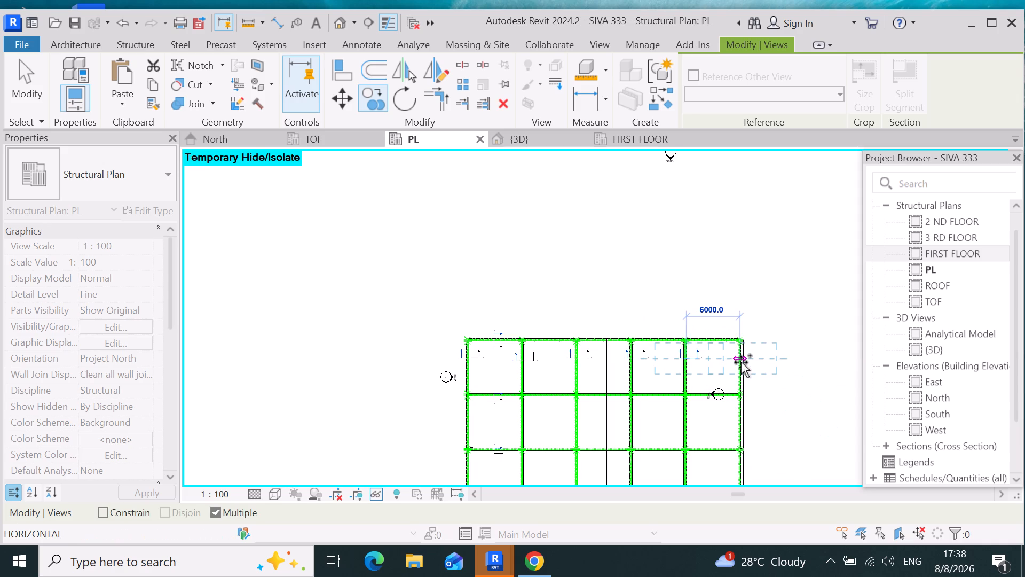
pyautogui.click(742, 362)
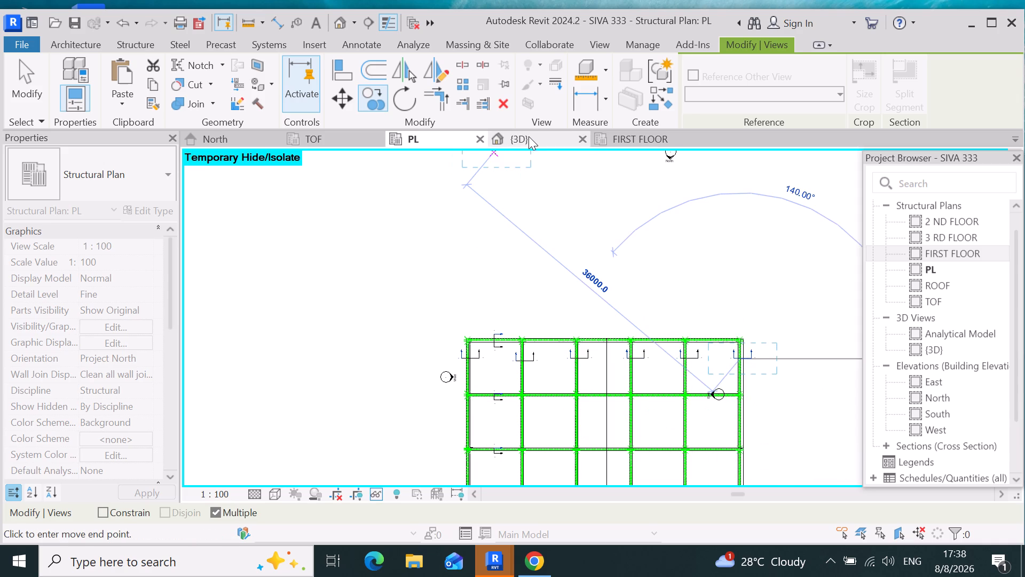
# End the section mark copying and examine the raised columns, PL beams and their reinforcement in the 3D view.
pyautogui.click(532, 135)
pyautogui.scroll(-4, 594, 357)
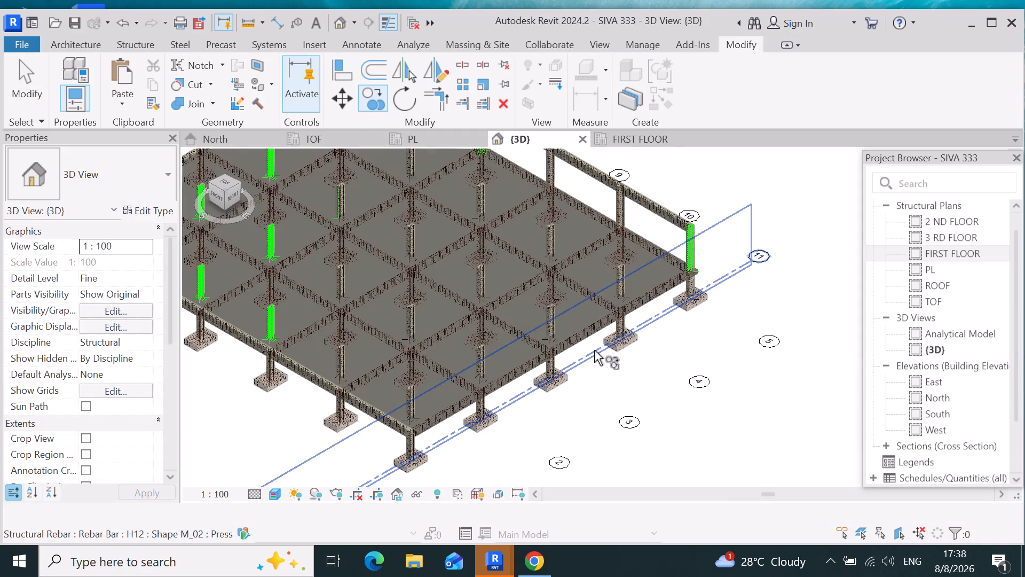
pyautogui.scroll(6, 366, 388)
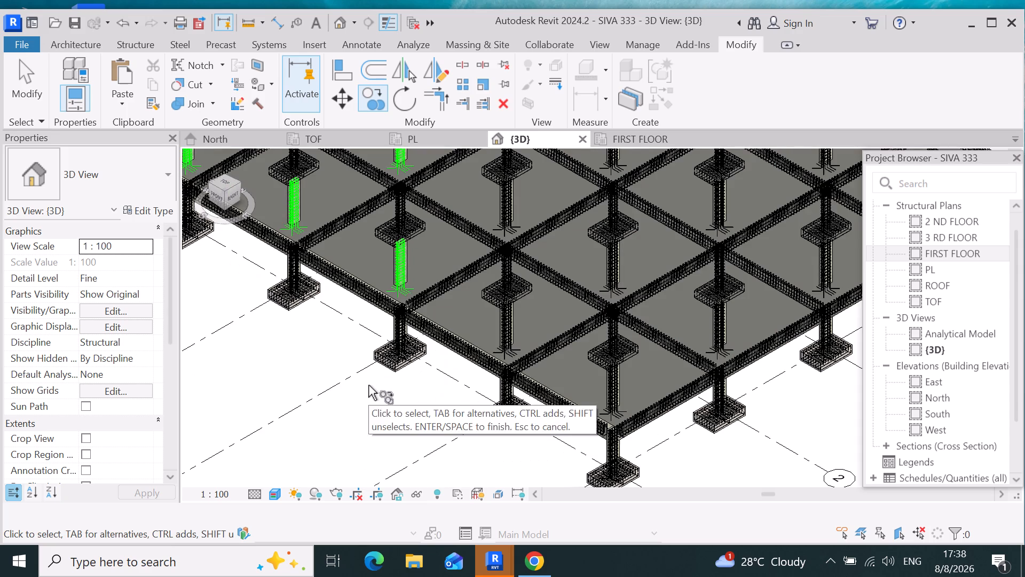
pyautogui.scroll(-4, 367, 383)
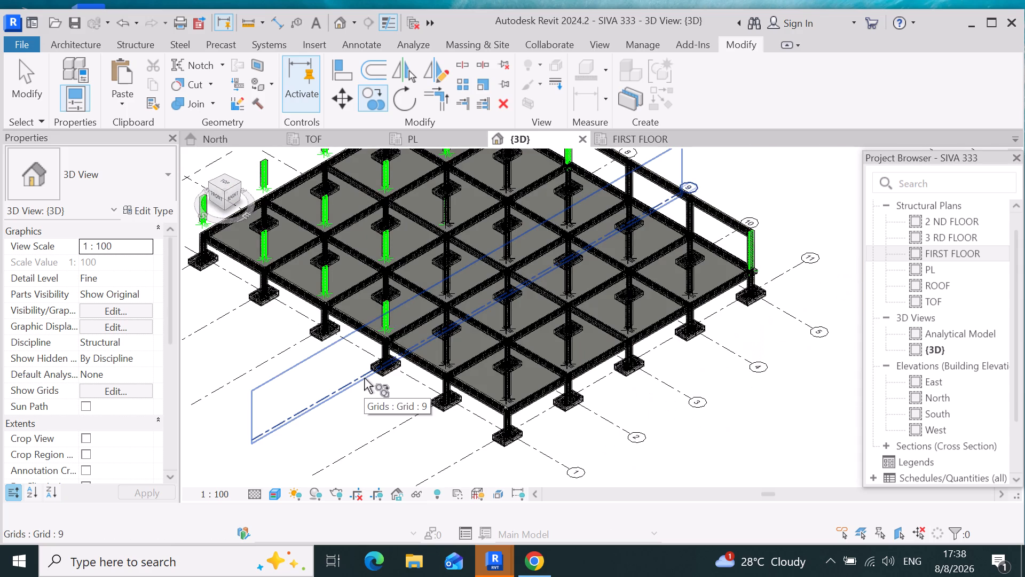
pyautogui.scroll(-5, 364, 378)
pyautogui.scroll(4, 356, 239)
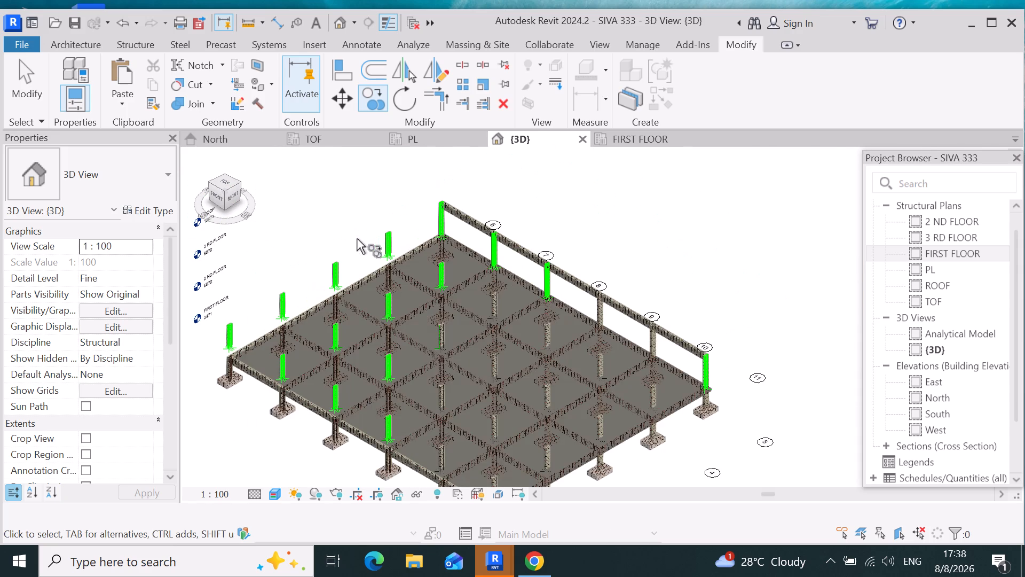
pyautogui.scroll(3, 357, 239)
pyautogui.scroll(4, 332, 347)
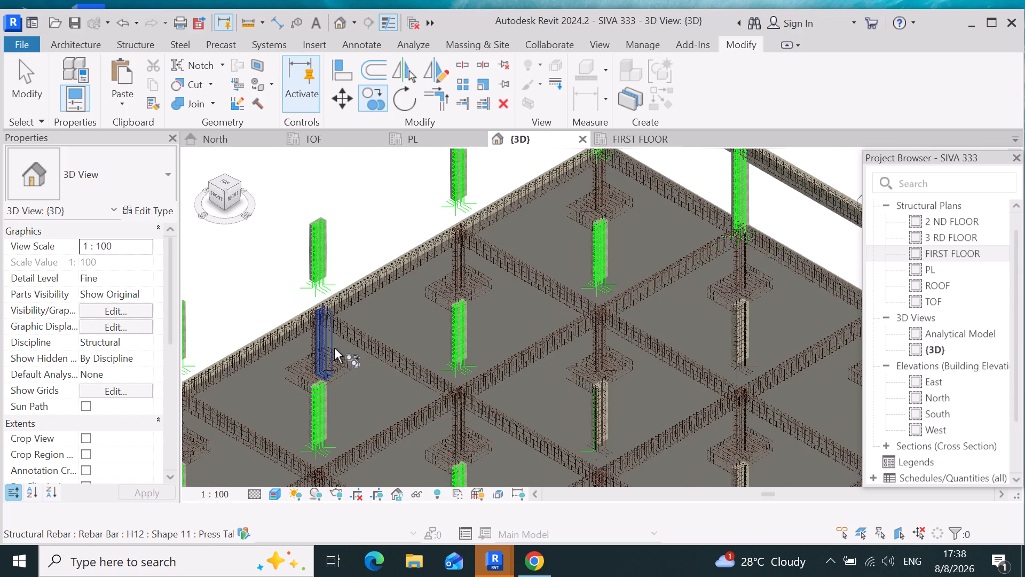
pyautogui.scroll(7, 316, 321)
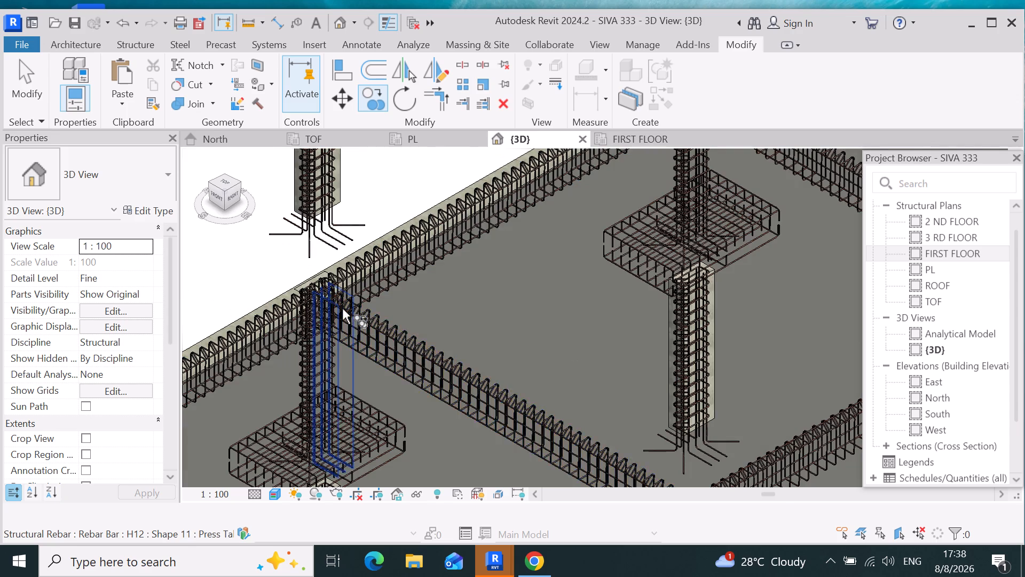
pyautogui.scroll(-5, 342, 309)
pyautogui.scroll(-6, 419, 295)
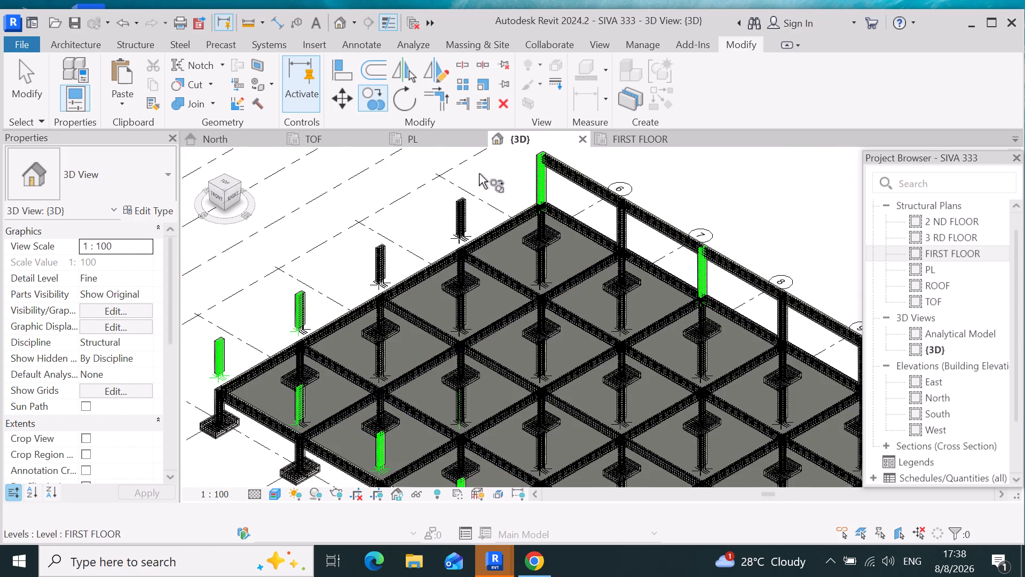
pyautogui.scroll(8, 480, 216)
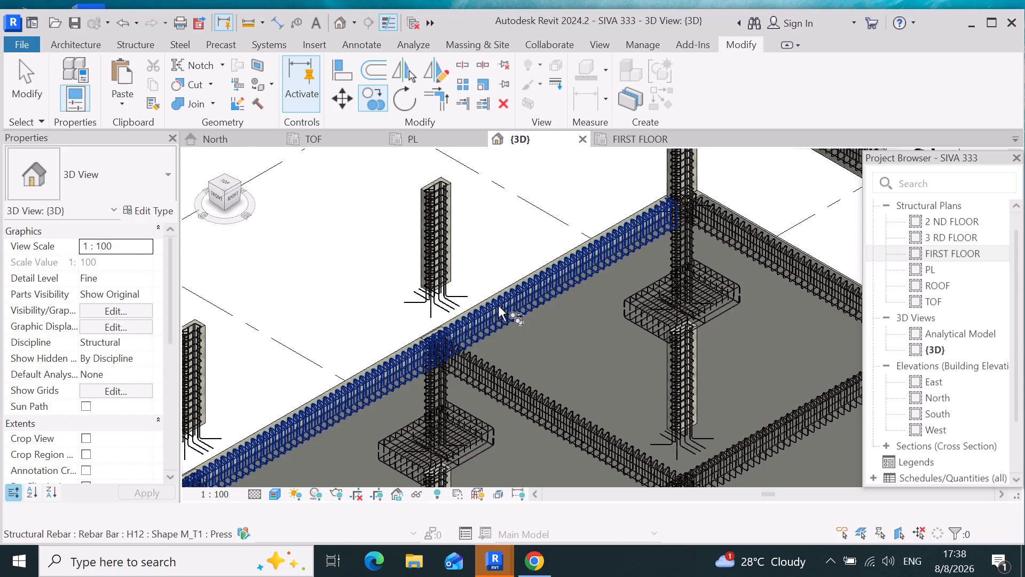
pyautogui.press('Escape')
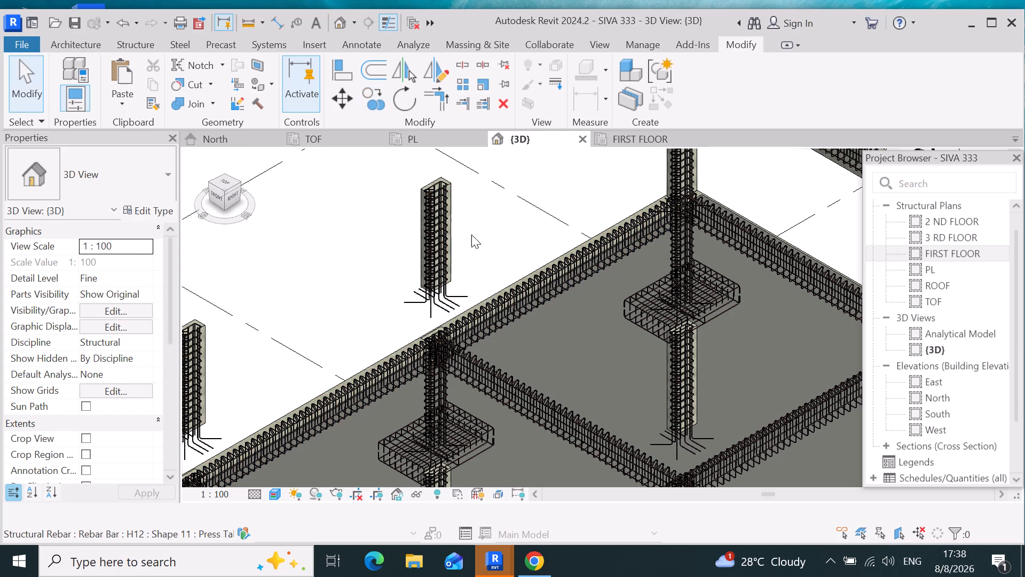
# Move the raised 500X250 column at grids 4-6 about 1660 mm from its base corner onto the PL beam junction.
pyautogui.scroll(4, 466, 178)
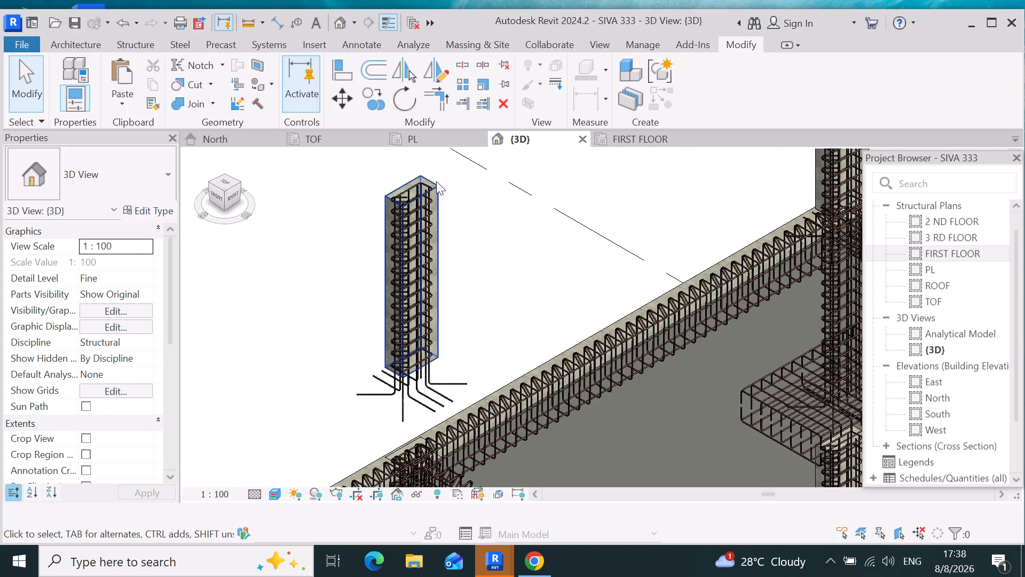
pyautogui.click(436, 181)
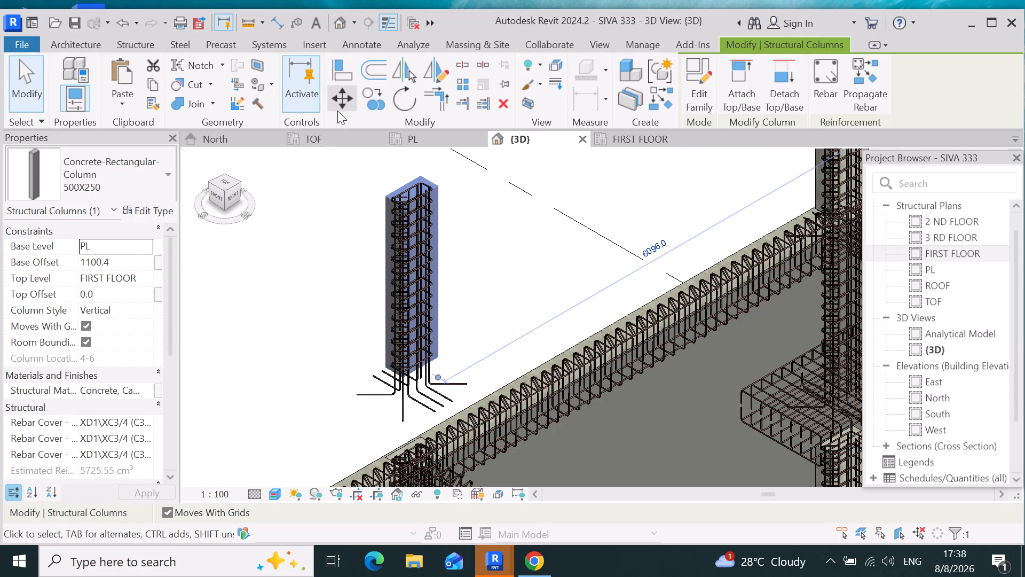
pyautogui.click(338, 103)
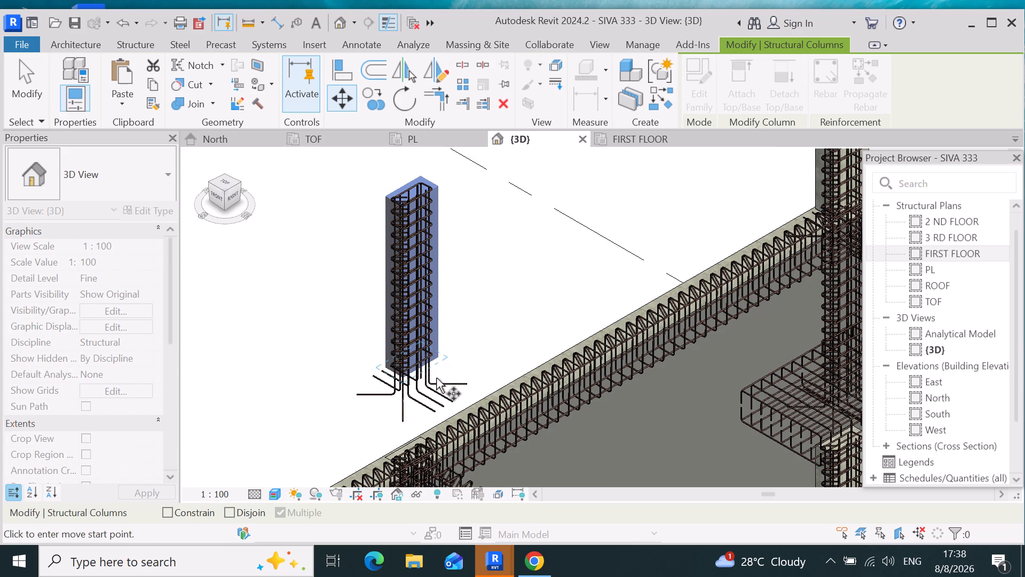
pyautogui.click(440, 356)
pyautogui.scroll(-5, 459, 340)
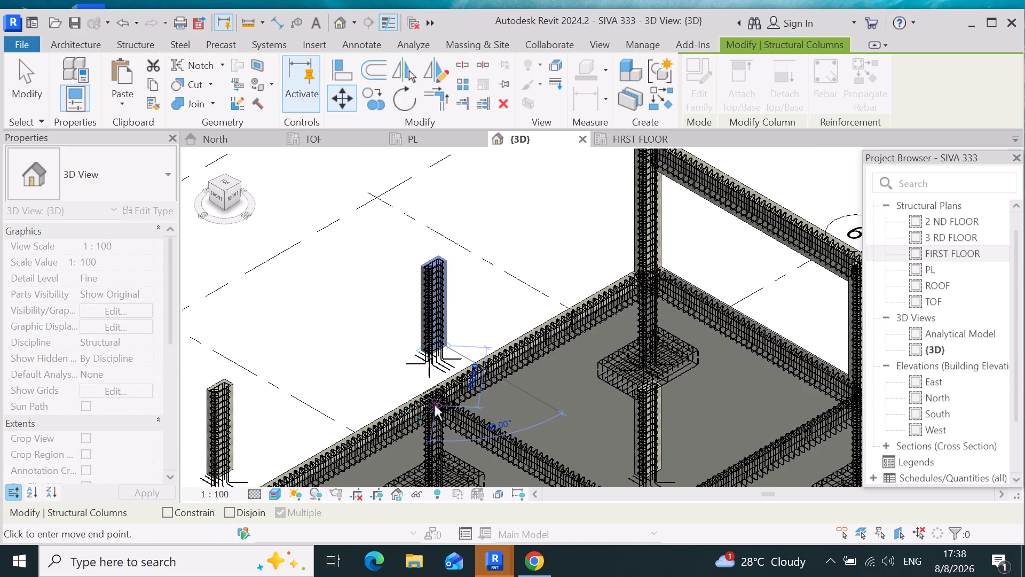
pyautogui.scroll(3, 410, 389)
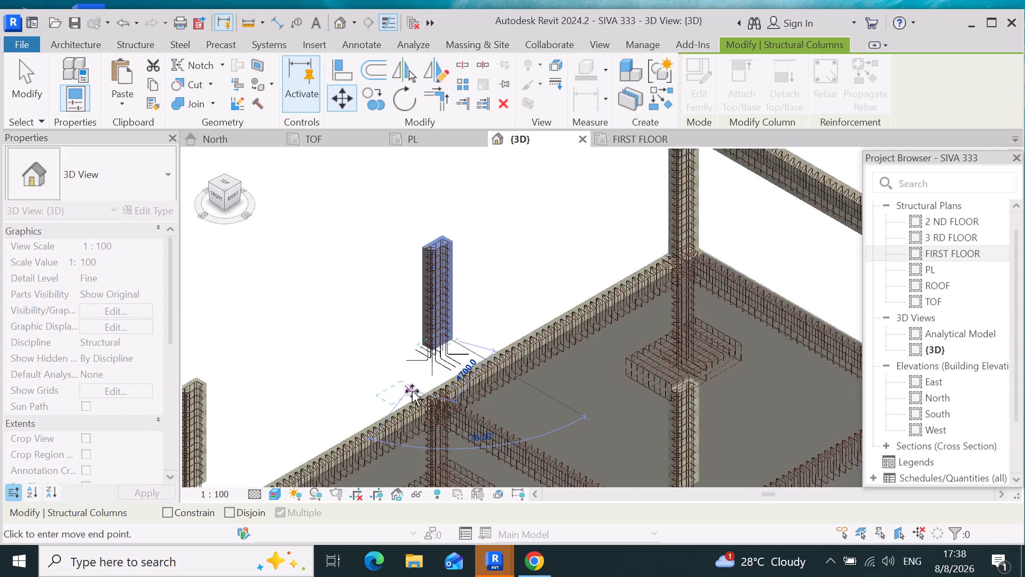
pyautogui.scroll(5, 412, 391)
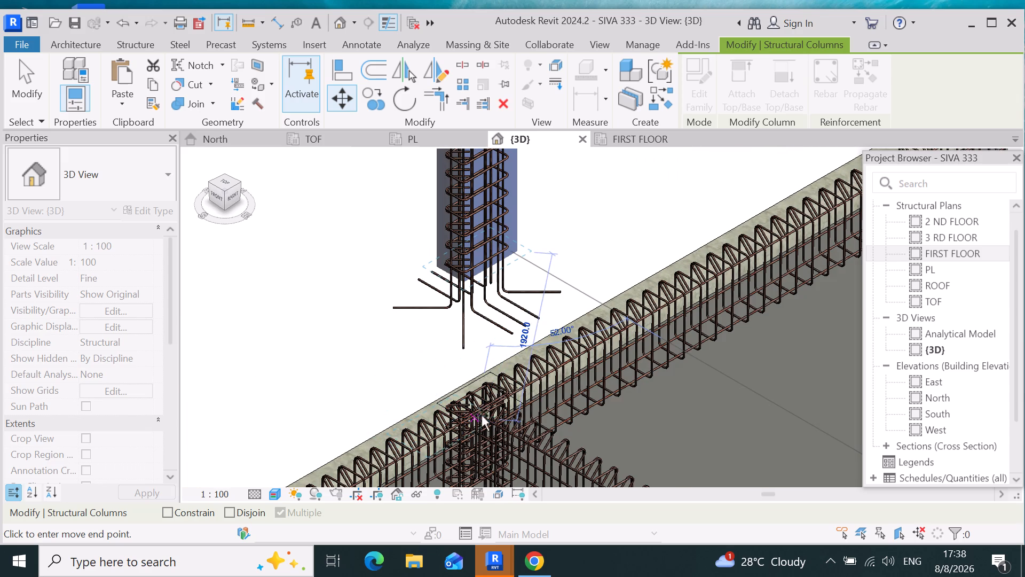
pyautogui.click(518, 396)
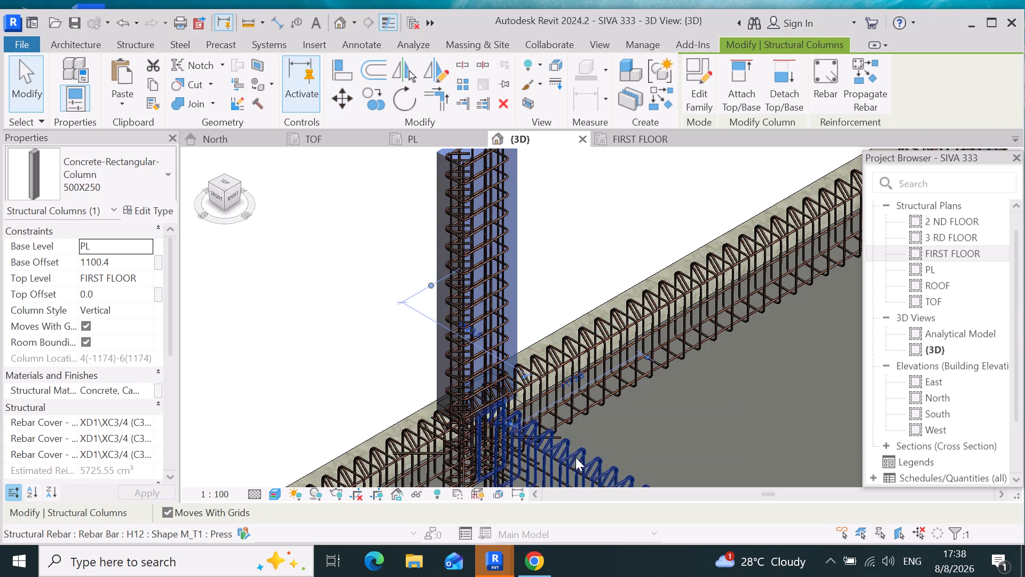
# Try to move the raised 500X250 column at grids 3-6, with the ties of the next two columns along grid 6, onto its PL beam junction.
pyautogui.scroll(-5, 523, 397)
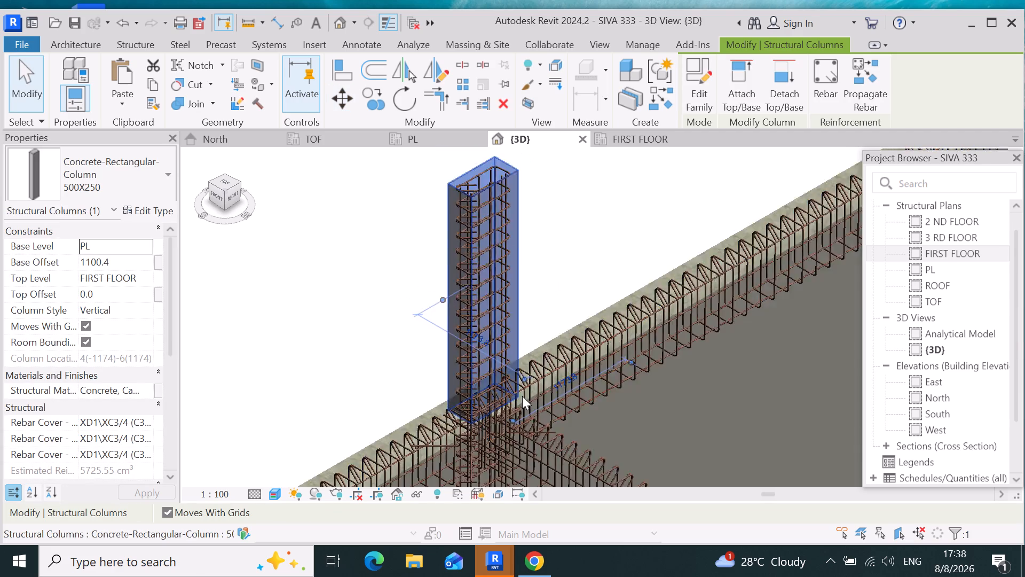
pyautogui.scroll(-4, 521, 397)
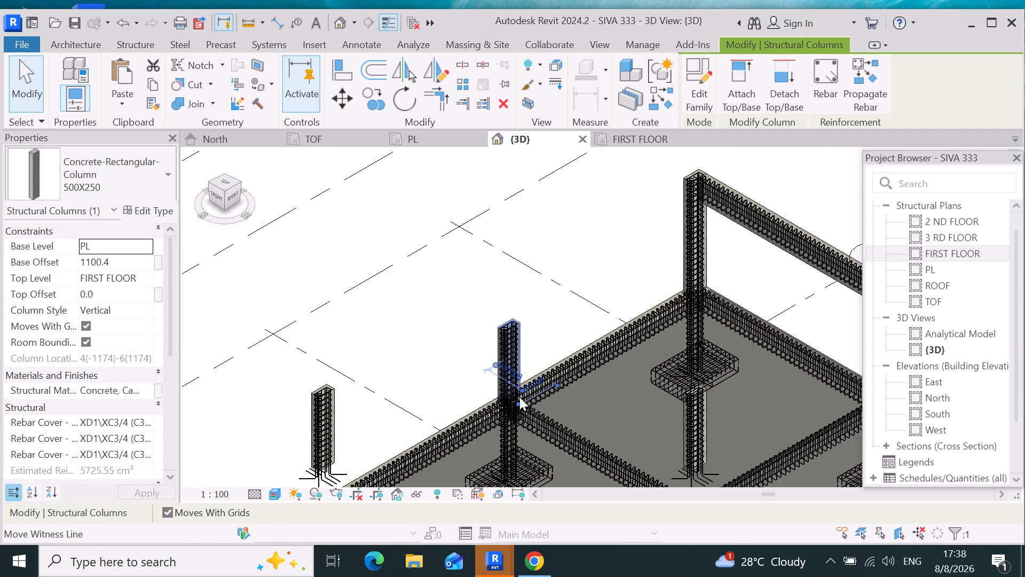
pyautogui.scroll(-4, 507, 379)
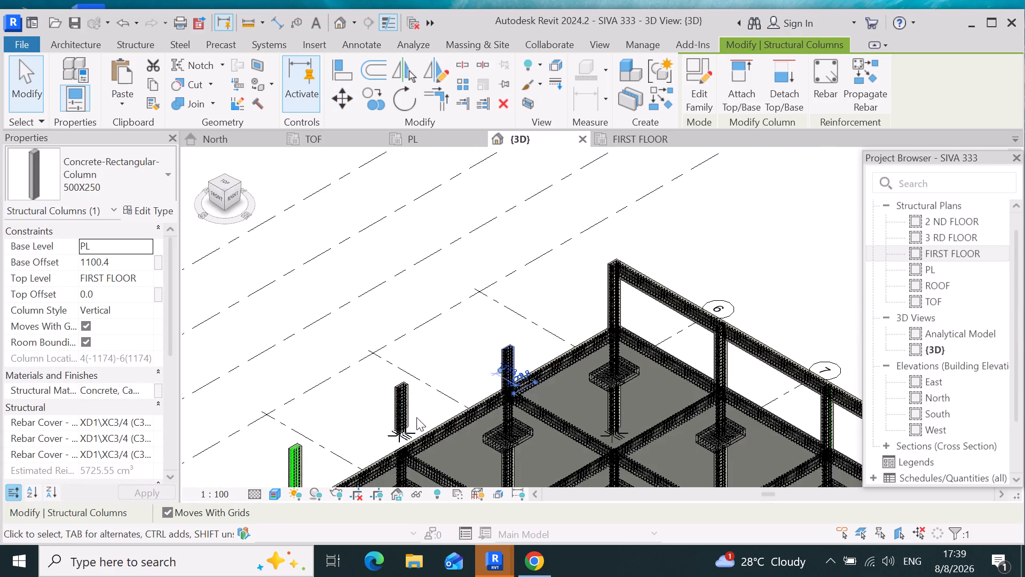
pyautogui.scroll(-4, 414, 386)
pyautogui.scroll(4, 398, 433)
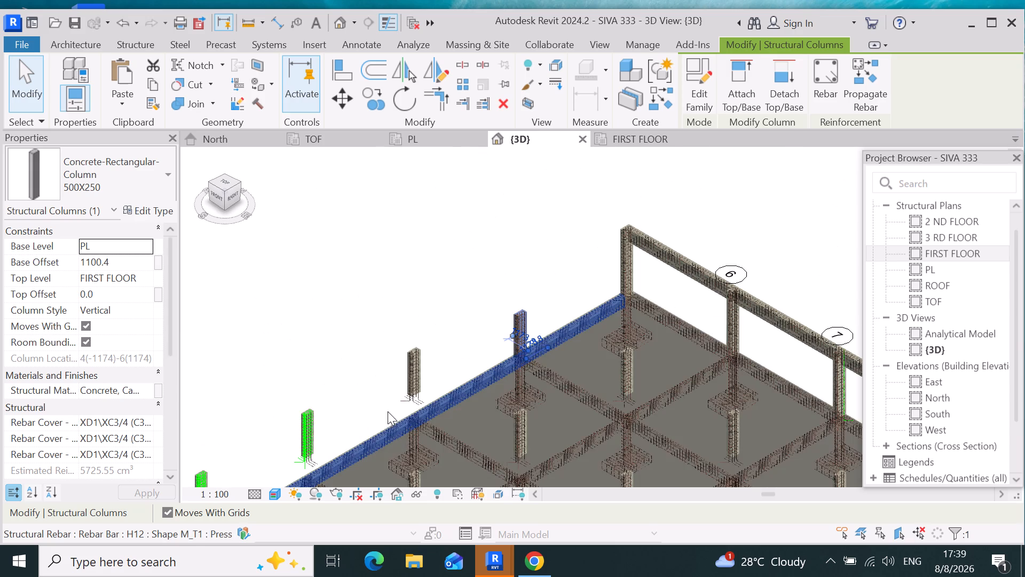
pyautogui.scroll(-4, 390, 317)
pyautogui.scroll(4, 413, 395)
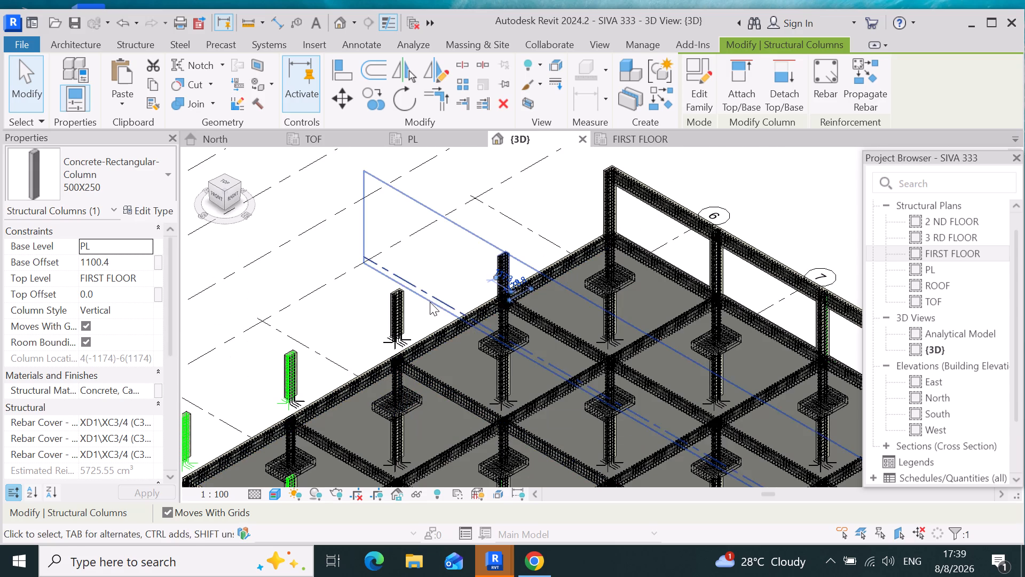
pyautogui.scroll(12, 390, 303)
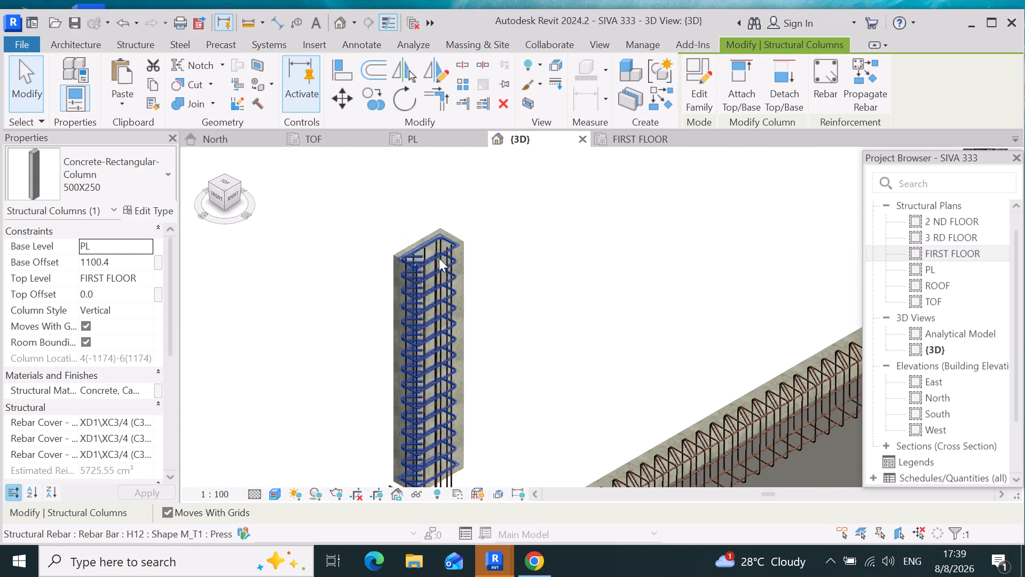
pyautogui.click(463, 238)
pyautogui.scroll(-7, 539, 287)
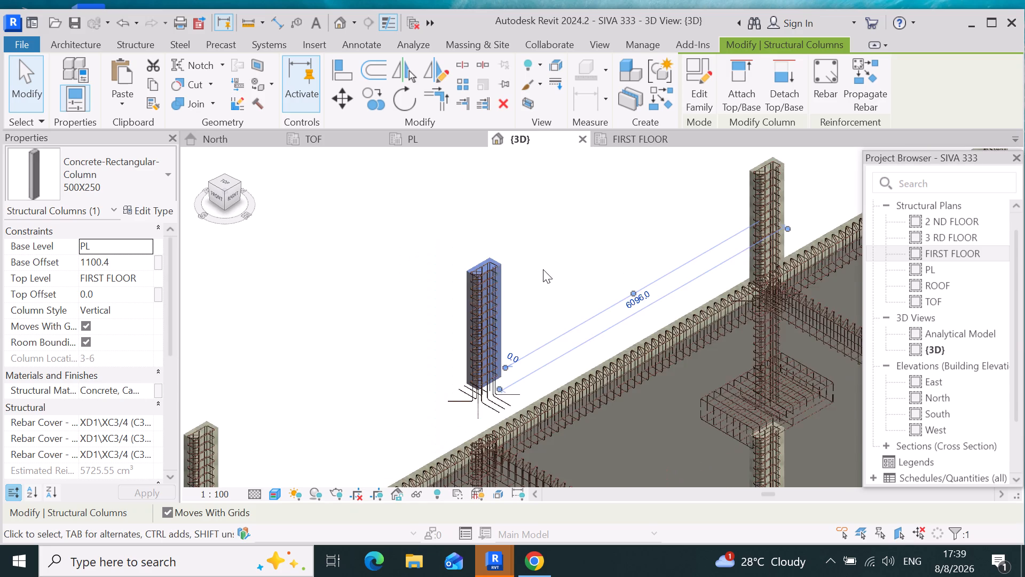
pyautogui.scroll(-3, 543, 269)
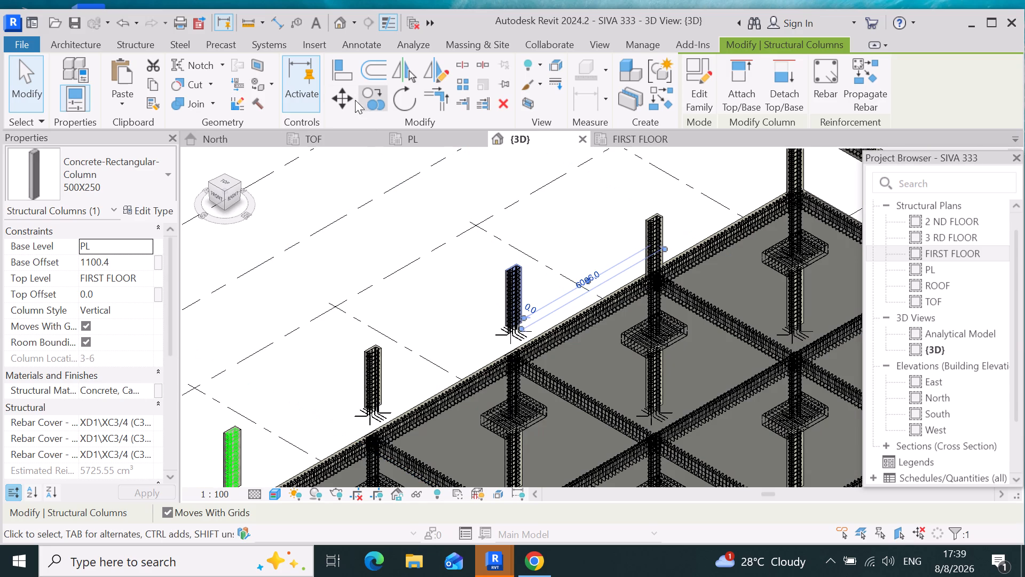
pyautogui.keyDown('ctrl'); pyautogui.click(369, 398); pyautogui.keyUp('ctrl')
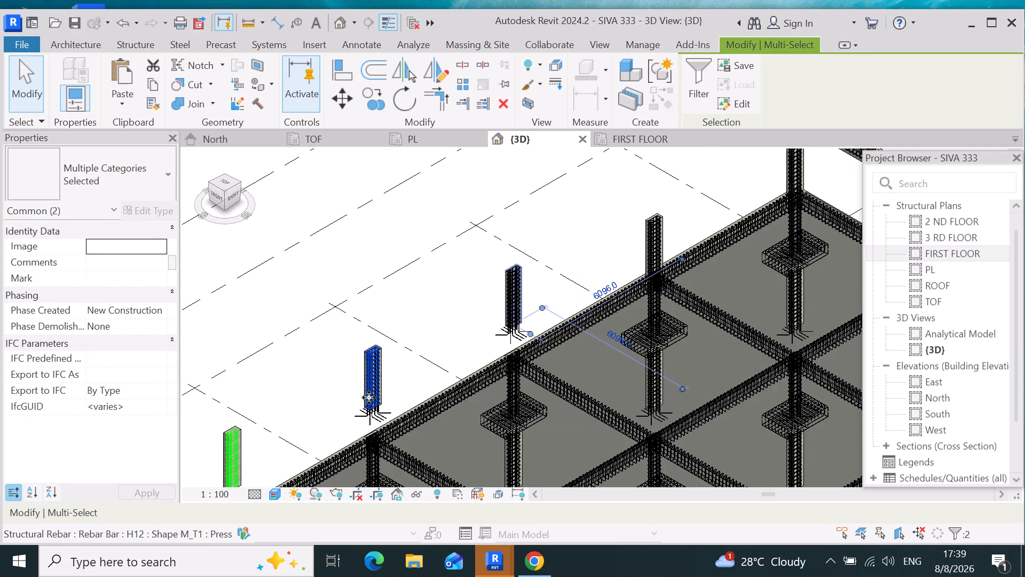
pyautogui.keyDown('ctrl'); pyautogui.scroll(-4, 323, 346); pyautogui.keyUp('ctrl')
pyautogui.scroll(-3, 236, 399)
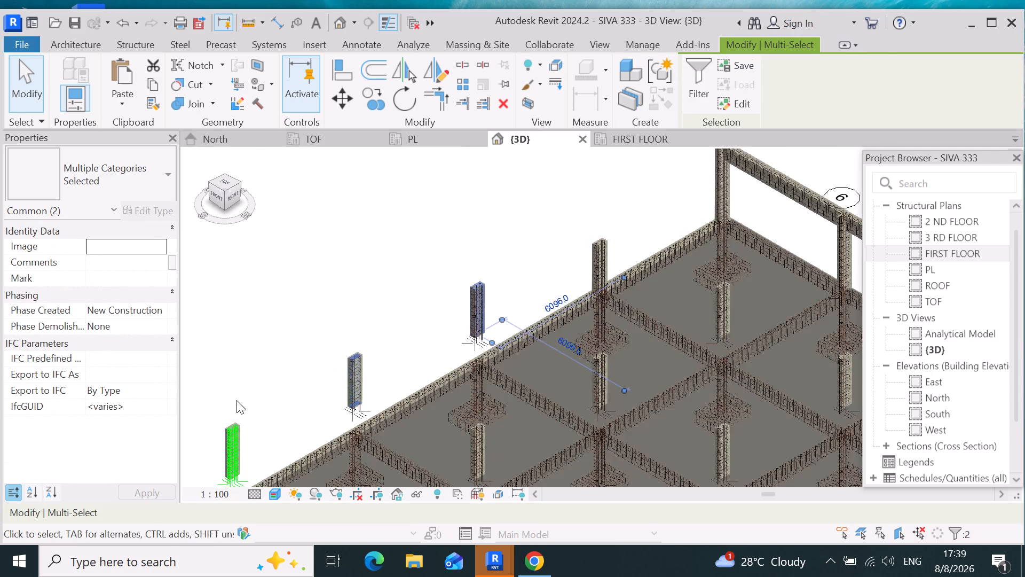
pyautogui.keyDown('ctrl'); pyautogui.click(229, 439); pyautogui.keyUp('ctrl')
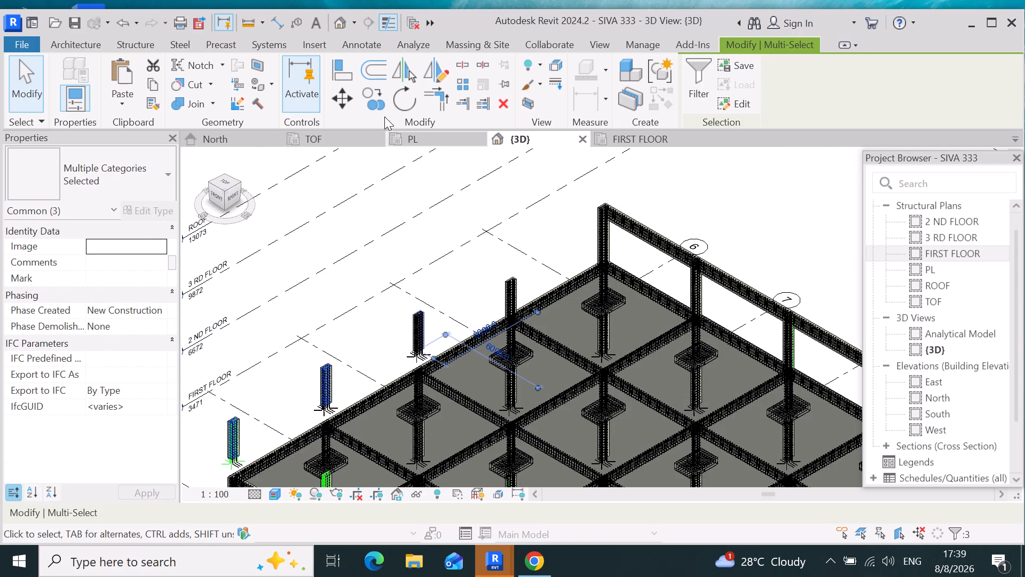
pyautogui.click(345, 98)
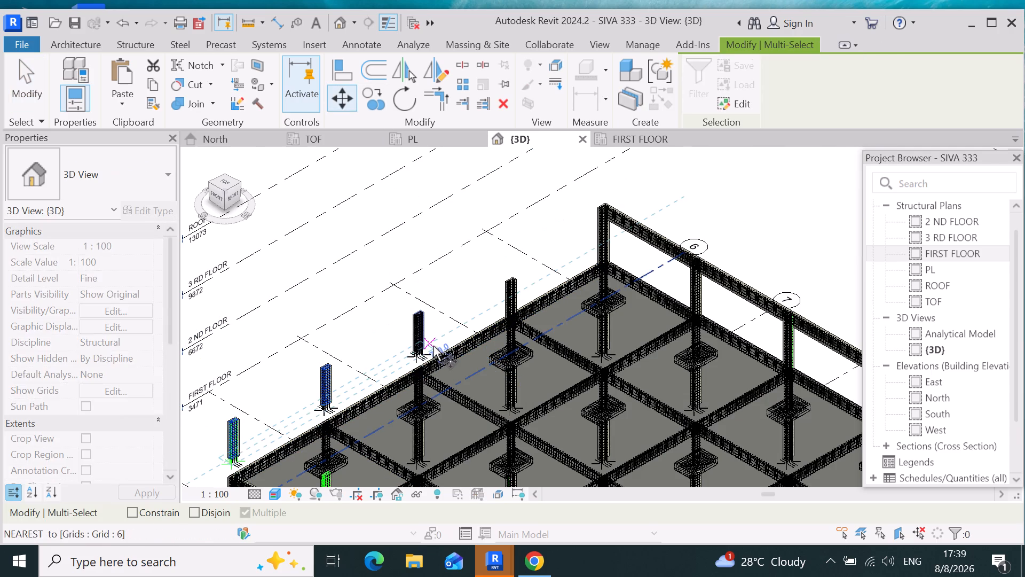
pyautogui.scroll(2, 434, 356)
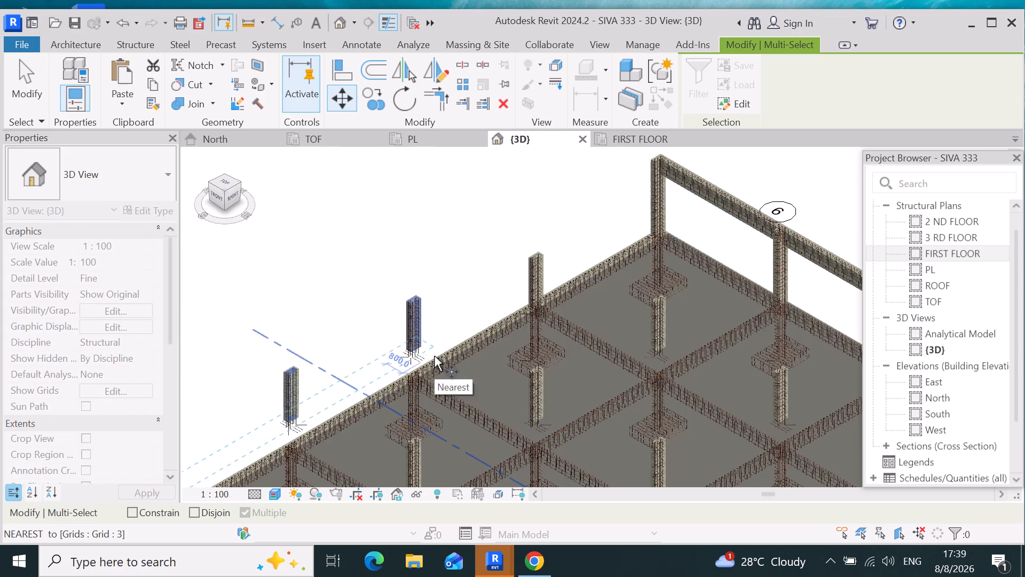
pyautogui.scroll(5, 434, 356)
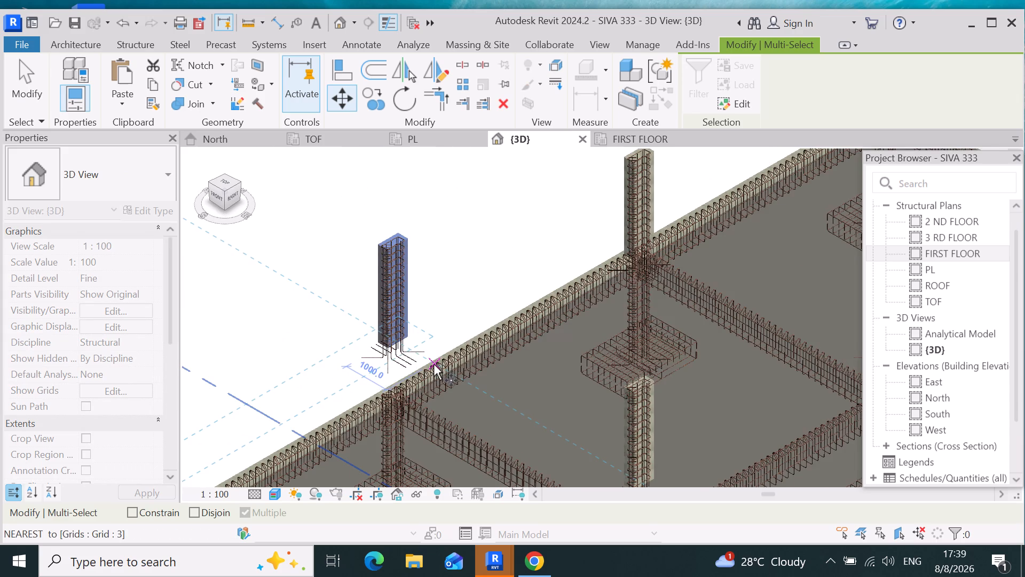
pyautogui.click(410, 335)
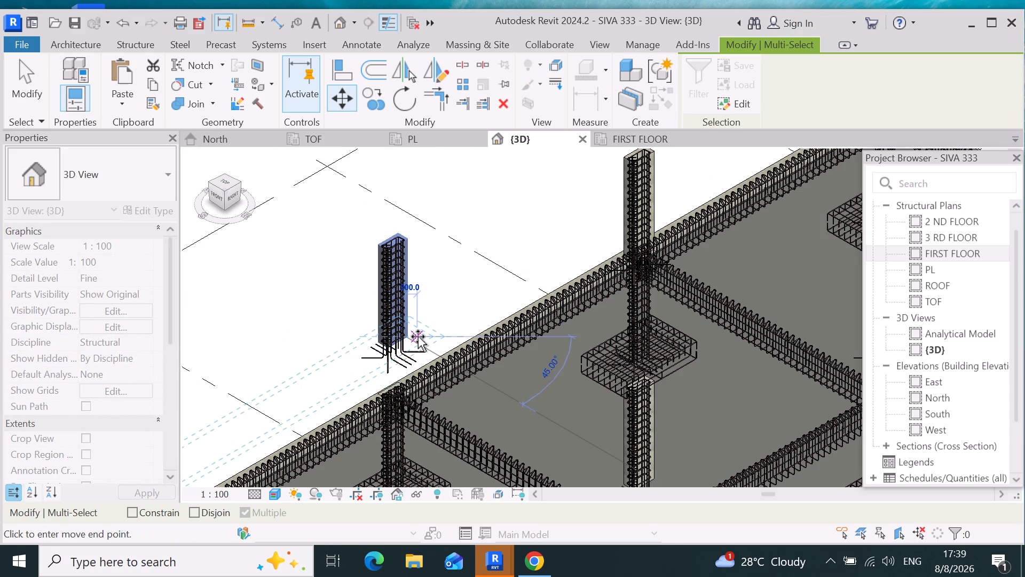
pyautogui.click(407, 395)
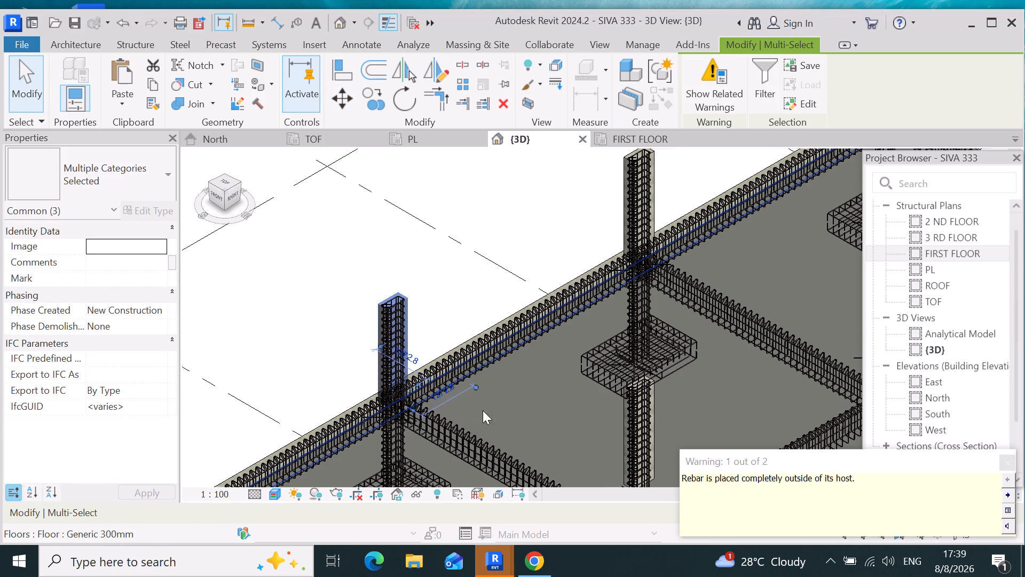
# Clear the selection and examine the raised columns along grid 6 and their reinforcement against the PL beams.
pyautogui.scroll(-6, 565, 377)
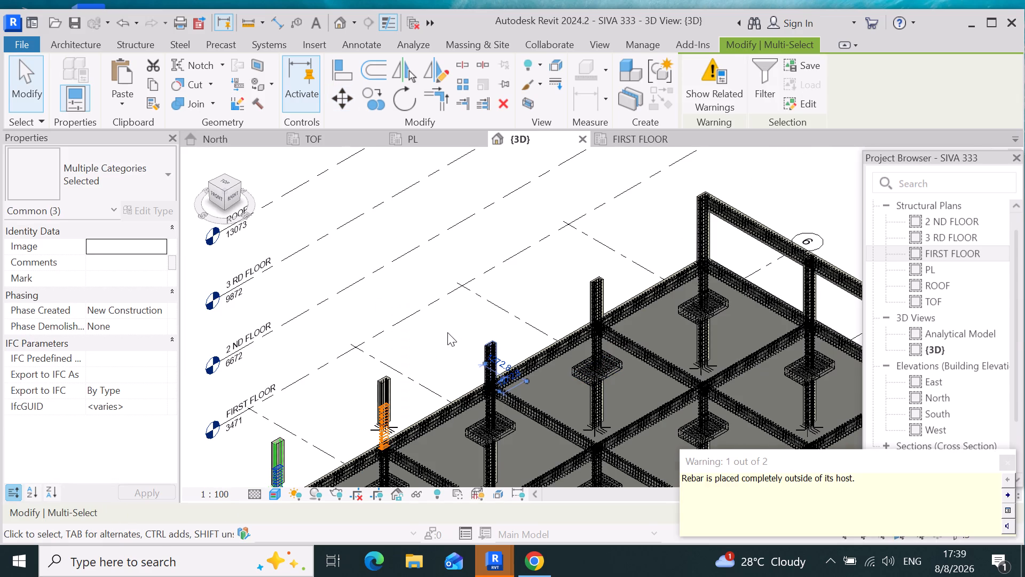
pyautogui.click(458, 290)
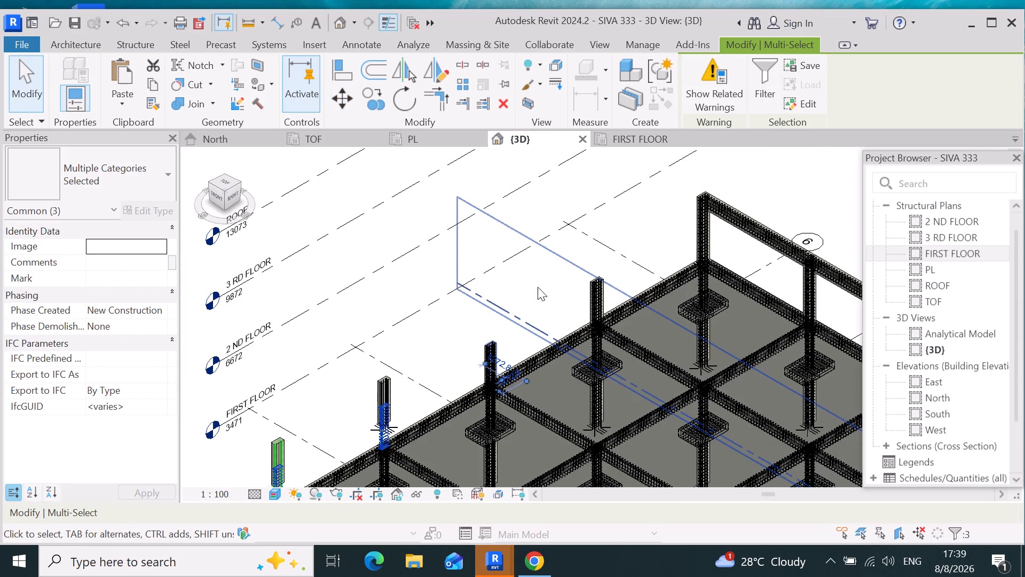
pyautogui.scroll(-5, 543, 282)
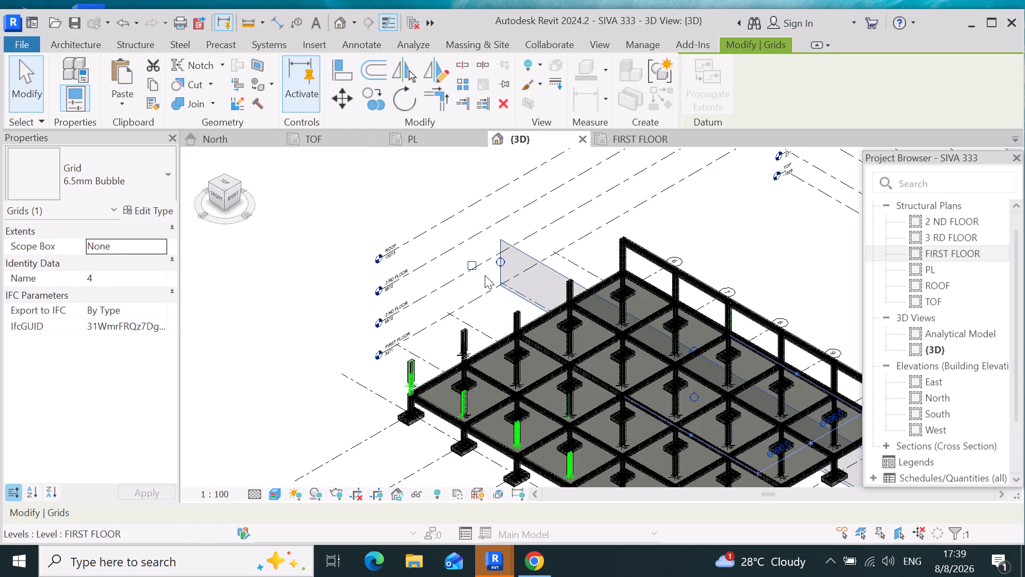
pyautogui.scroll(-4, 483, 260)
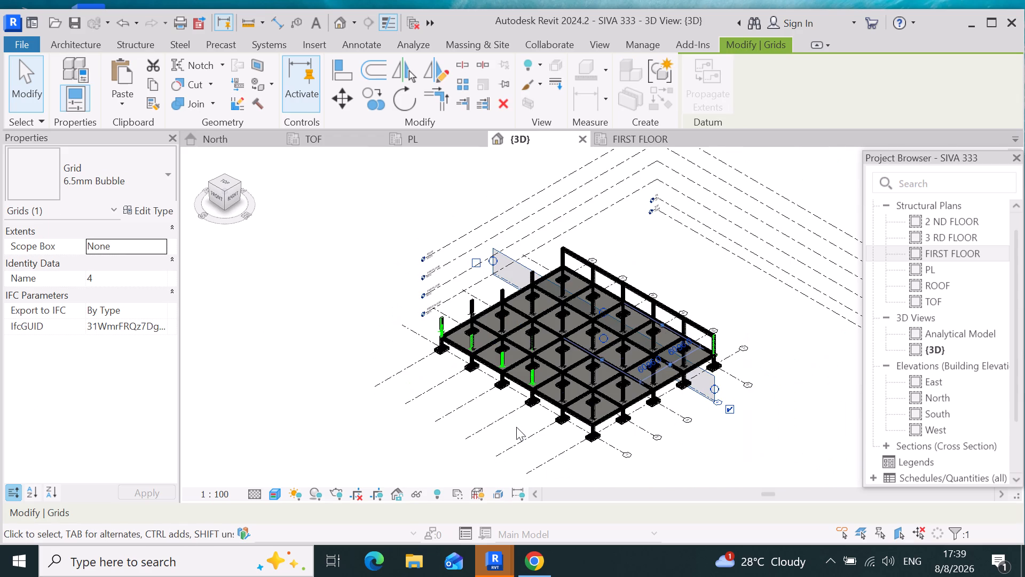
pyautogui.scroll(4, 523, 441)
pyautogui.click(376, 465)
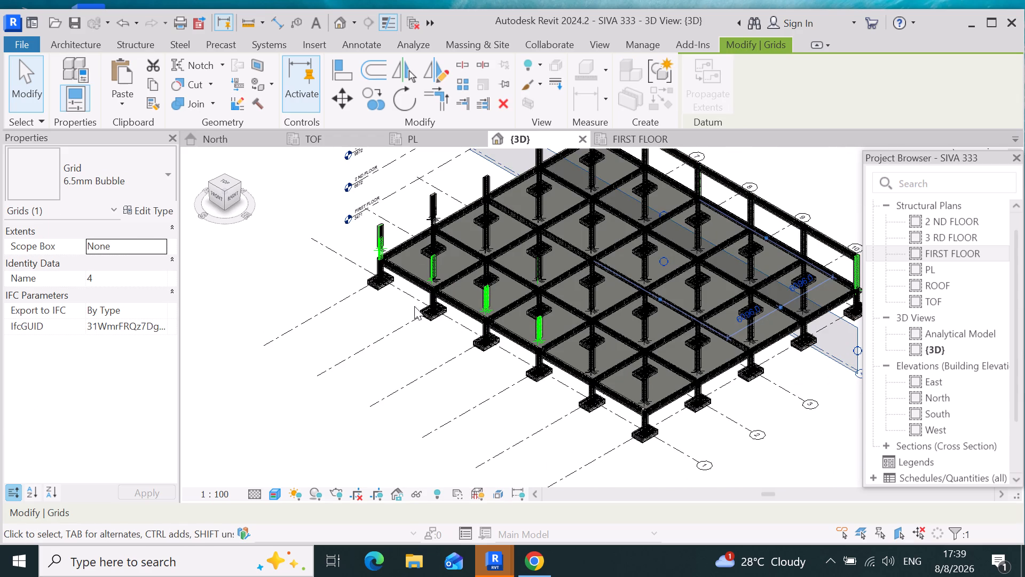
pyautogui.scroll(11, 431, 194)
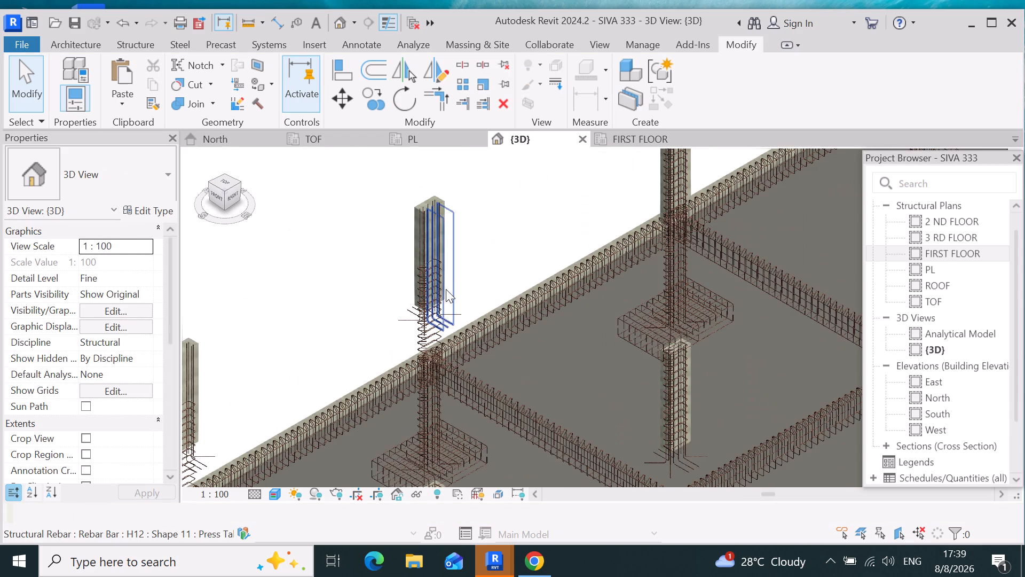
pyautogui.scroll(3, 447, 191)
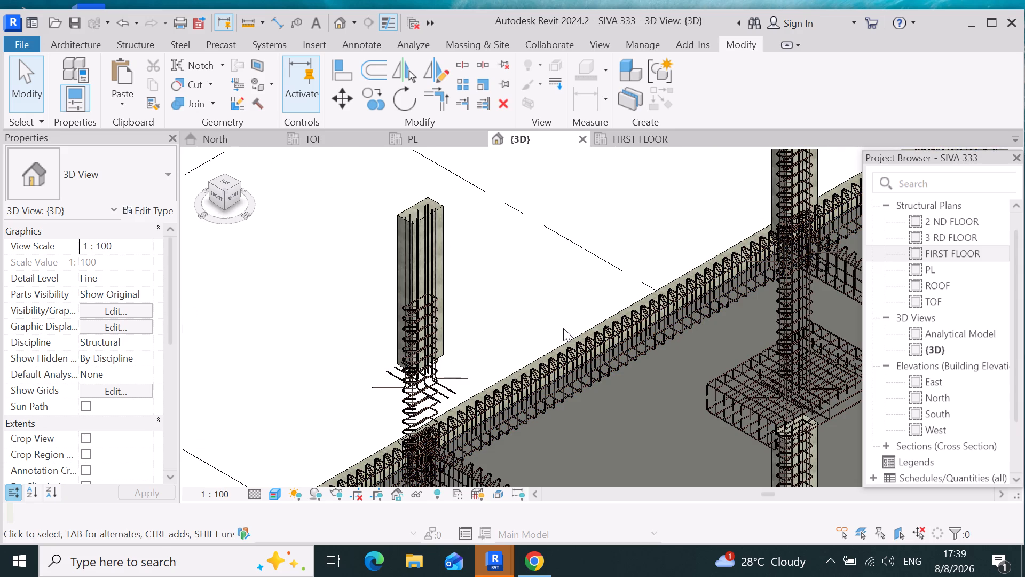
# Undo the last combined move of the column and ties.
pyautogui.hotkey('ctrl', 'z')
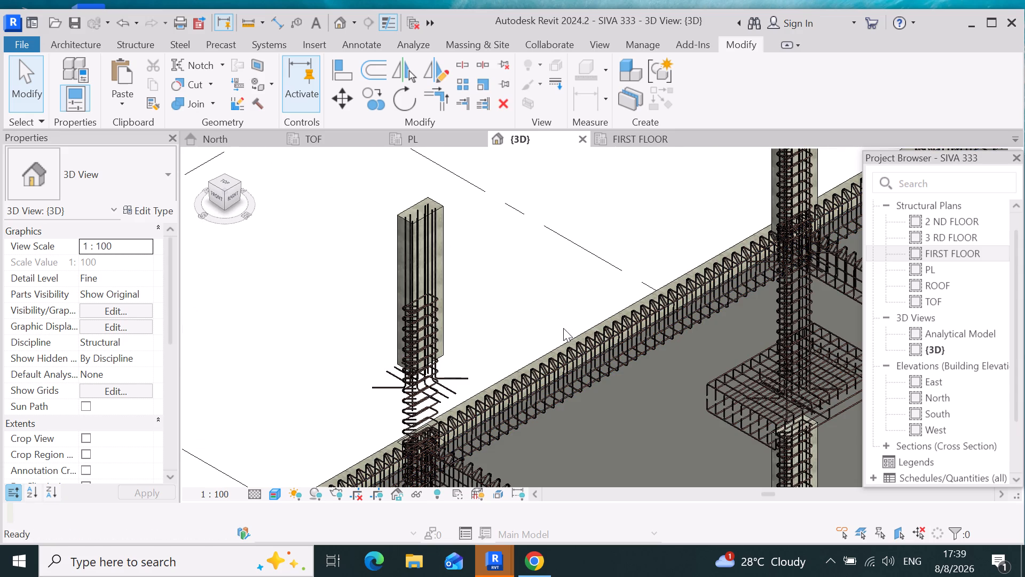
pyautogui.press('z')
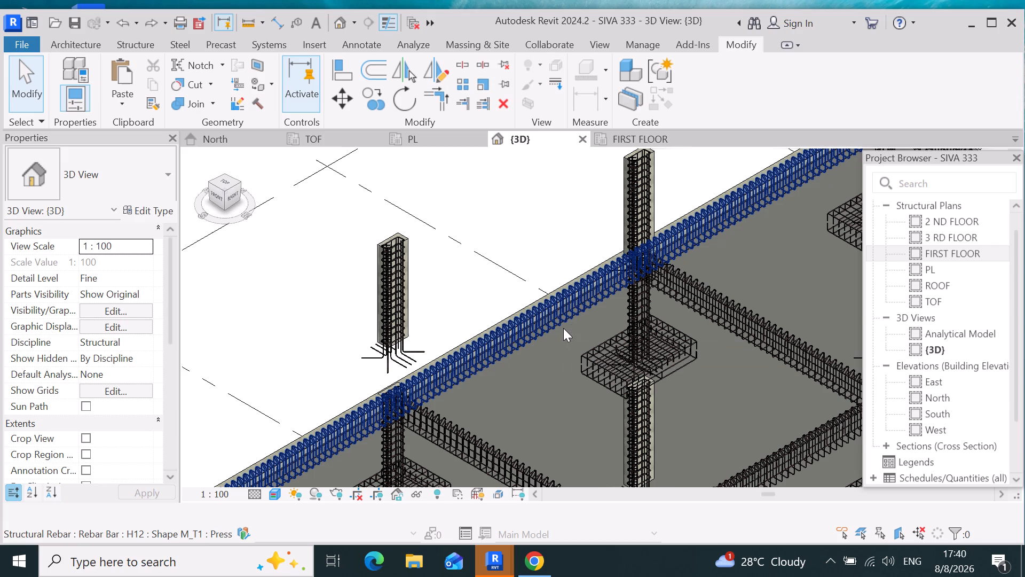
# Move only the raised 500X250 column at grids 3-6 from its base corner onto the PL beam junction.
pyautogui.scroll(3, 408, 270)
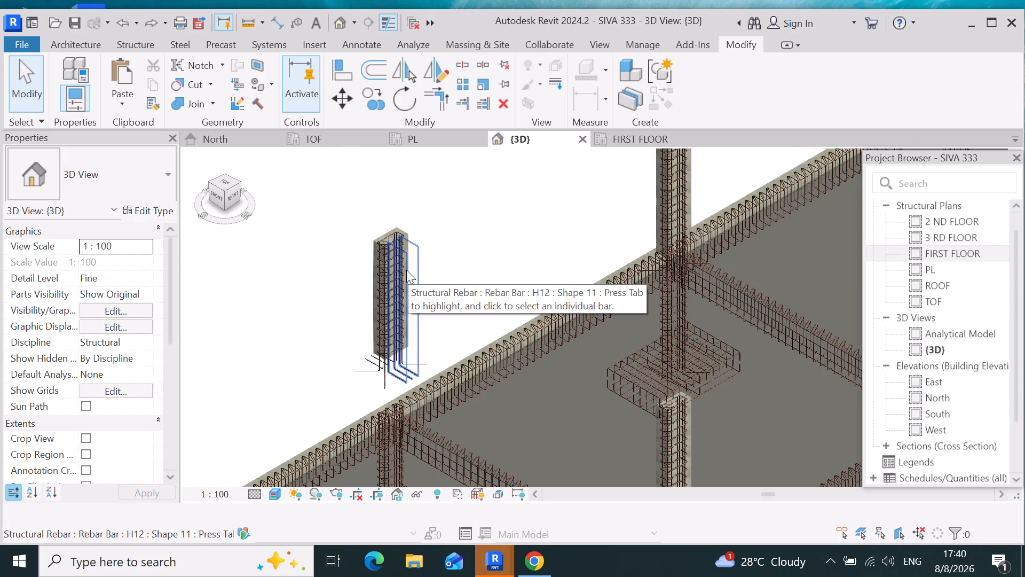
pyautogui.scroll(1, 406, 270)
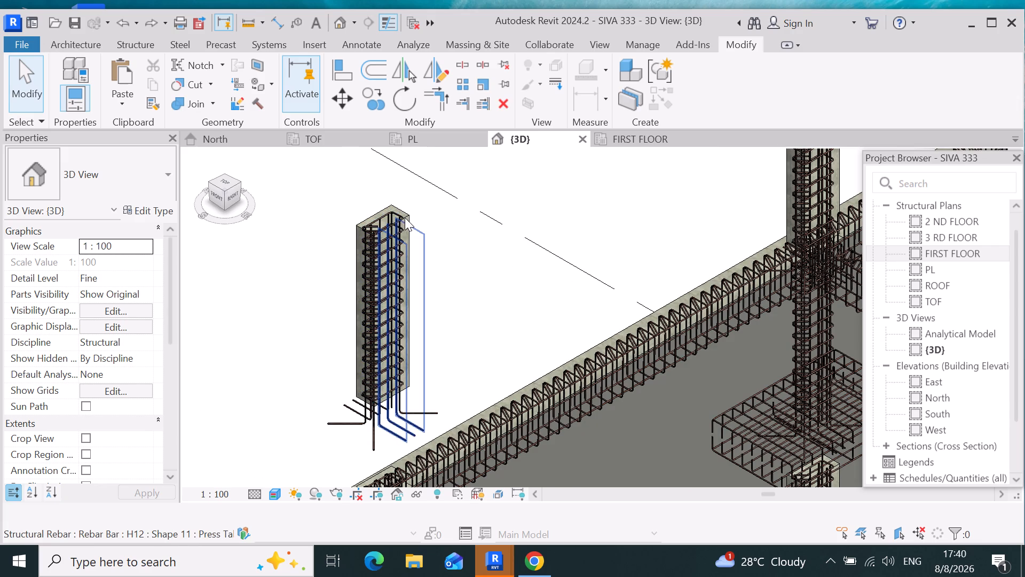
pyautogui.scroll(2, 405, 217)
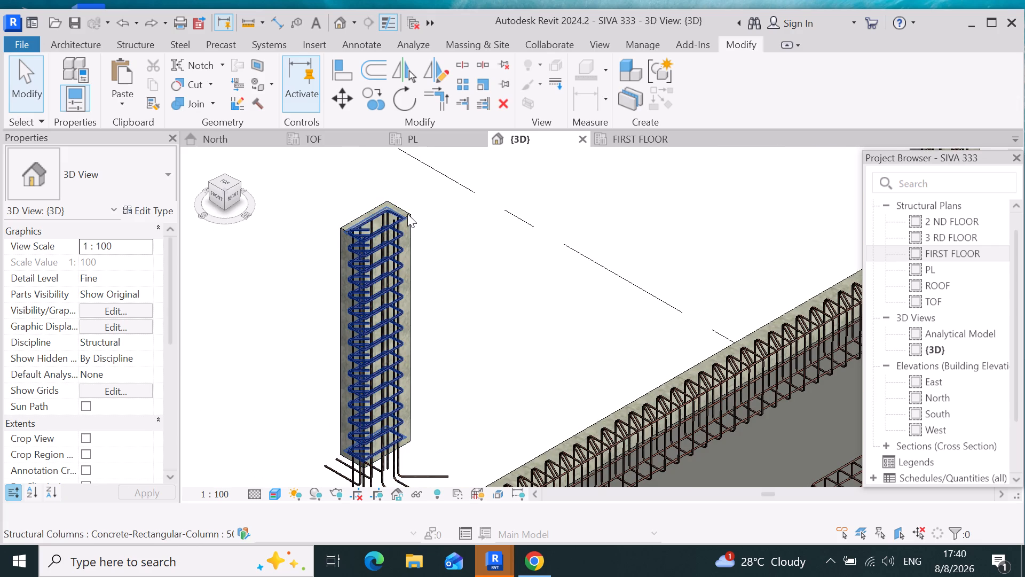
pyautogui.click(408, 210)
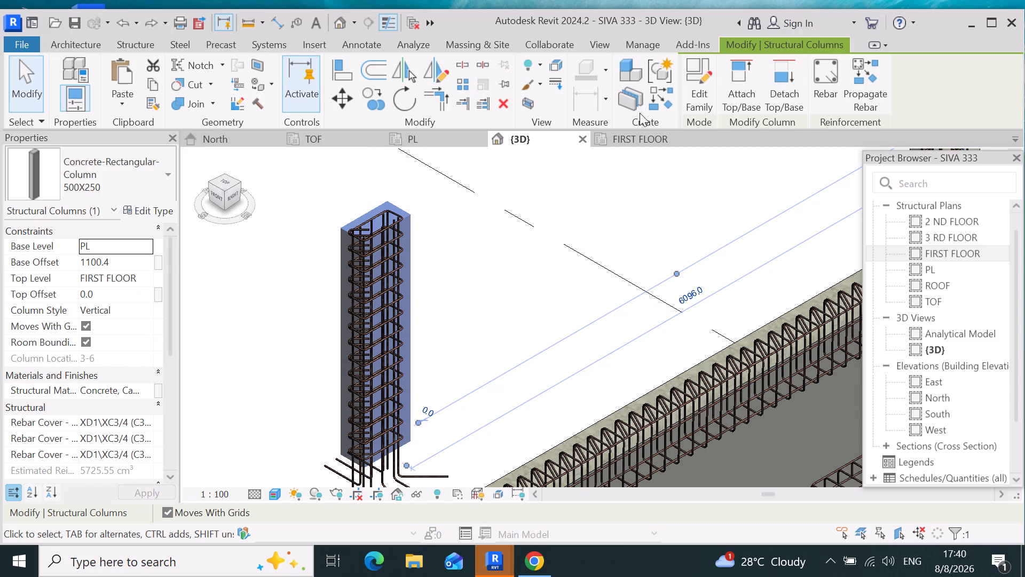
pyautogui.click(342, 94)
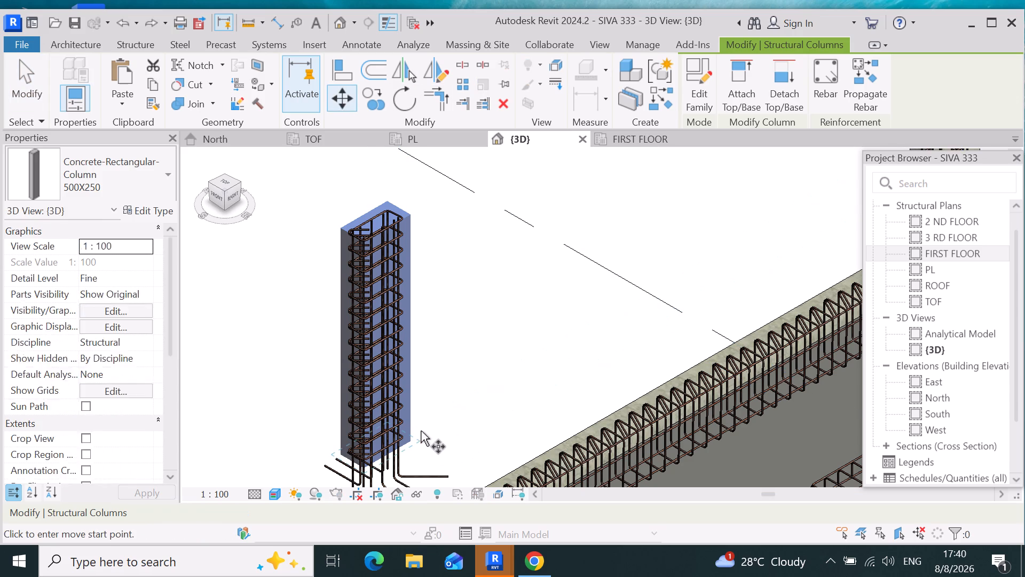
pyautogui.click(409, 438)
pyautogui.scroll(-6, 461, 355)
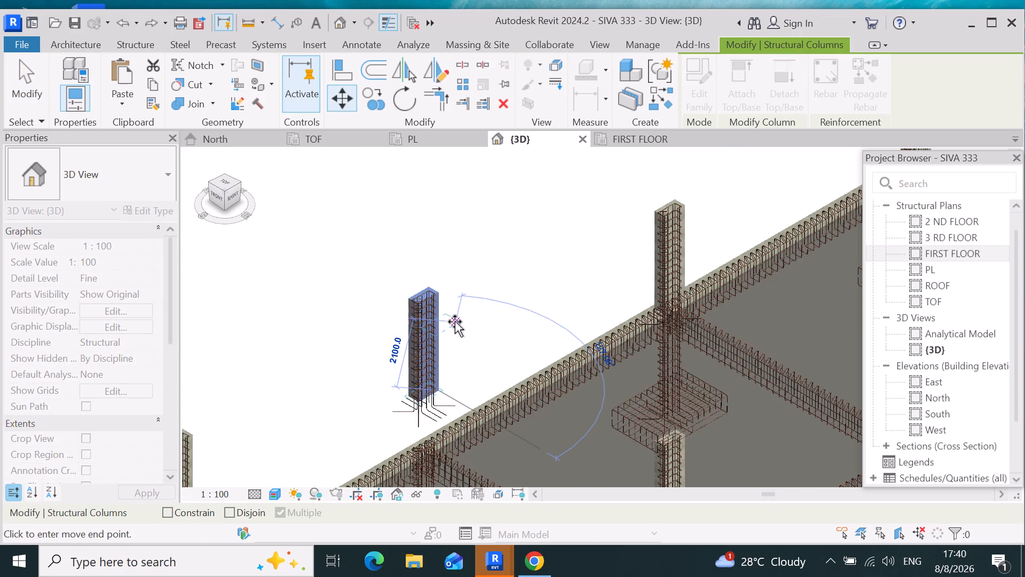
pyautogui.scroll(10, 439, 472)
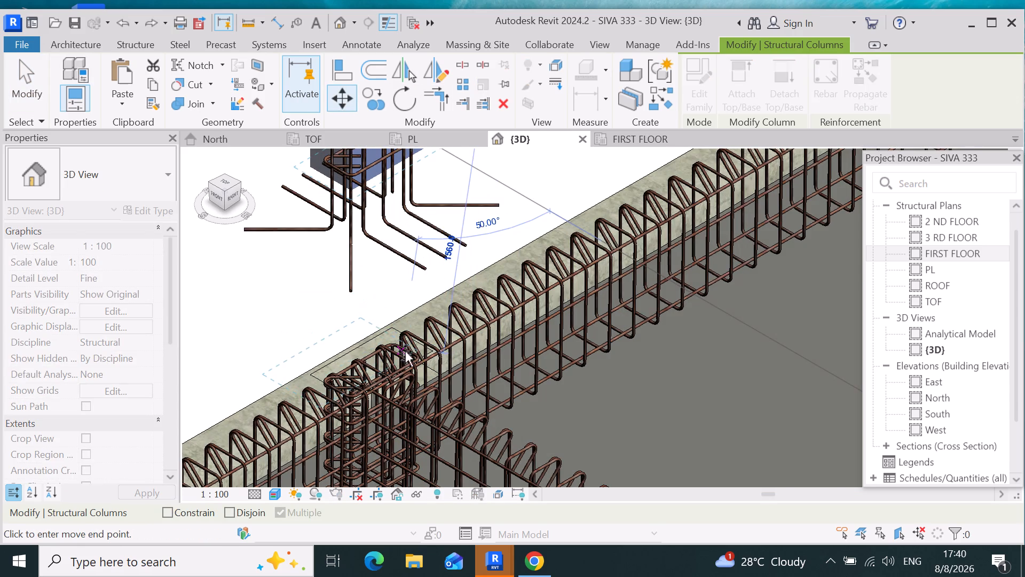
pyautogui.click(417, 363)
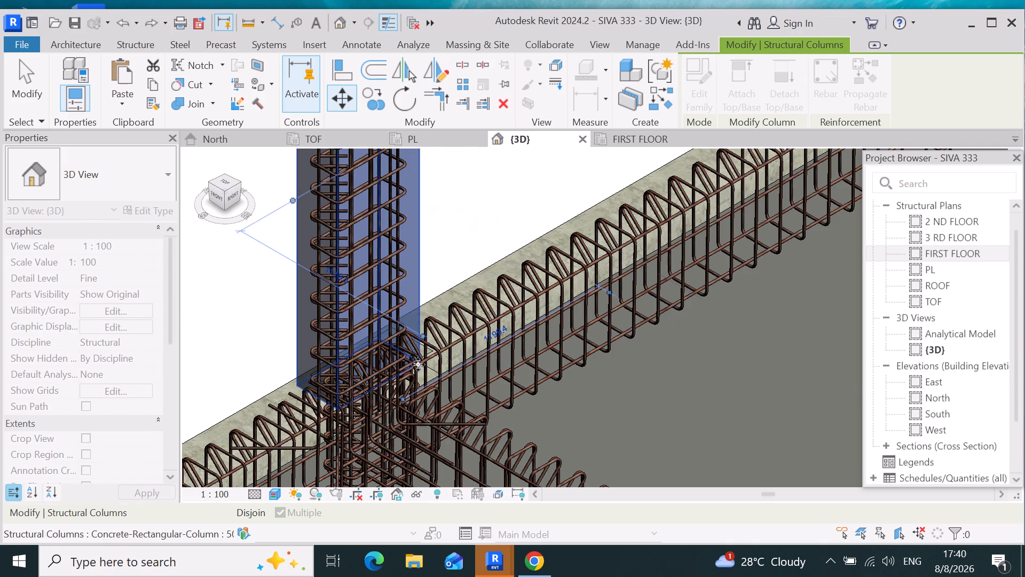
pyautogui.scroll(-10, 469, 384)
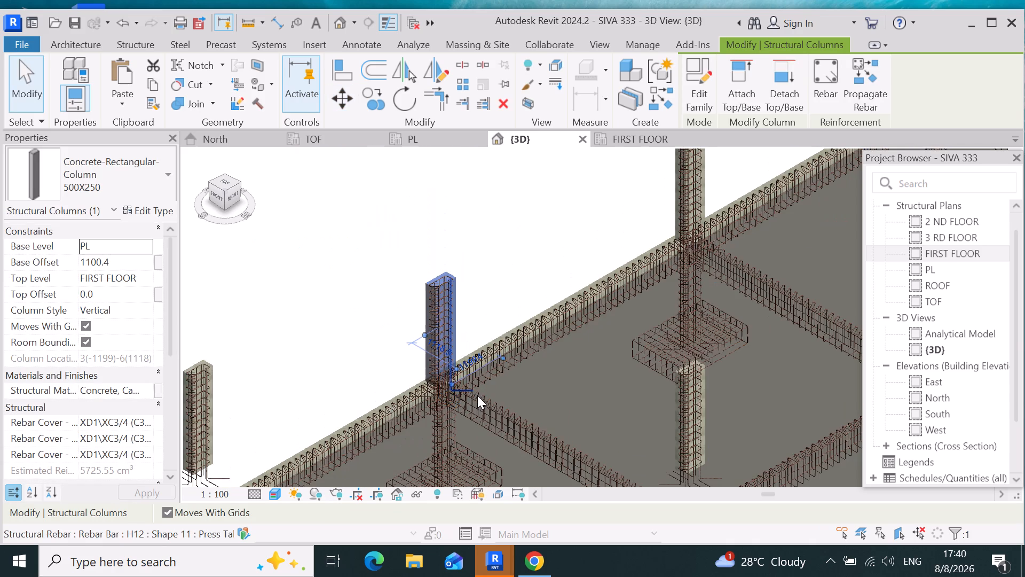
pyautogui.scroll(-5, 473, 392)
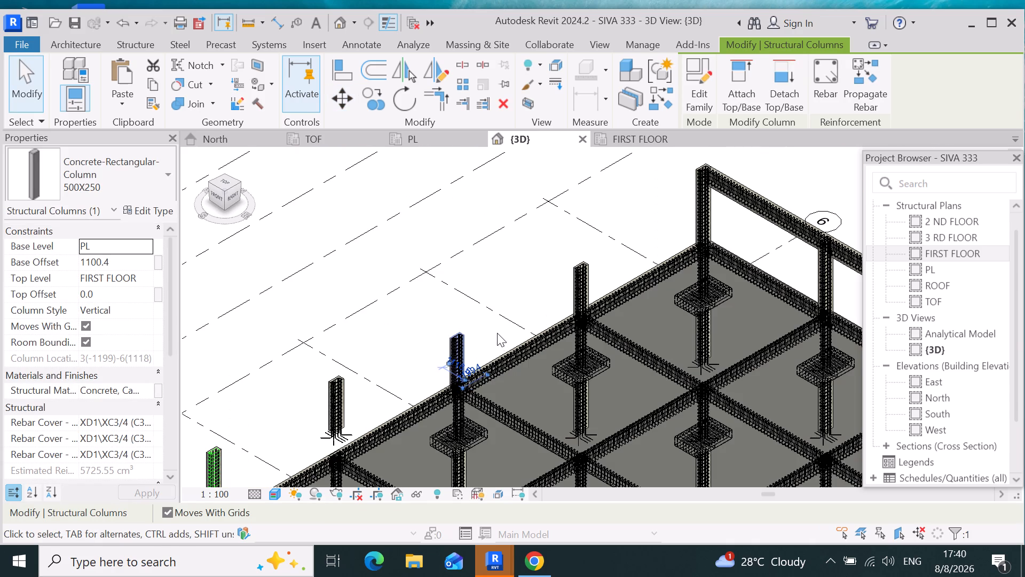
# Move the raised 500X250 column at grids 2-6 from its base corner onto the PL beam junction below it.
pyautogui.scroll(-3, 497, 331)
pyautogui.scroll(4, 382, 388)
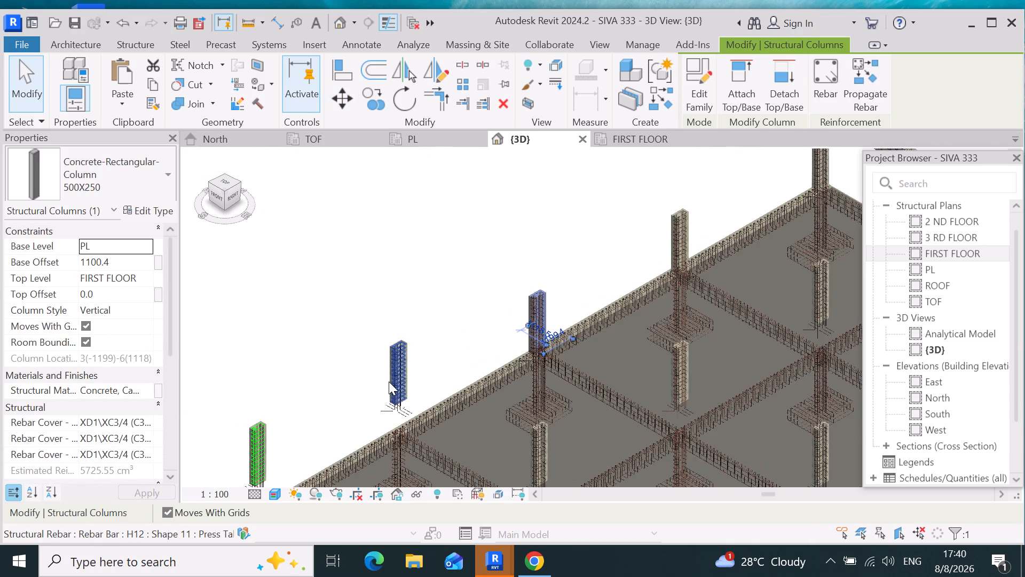
pyautogui.scroll(7, 389, 380)
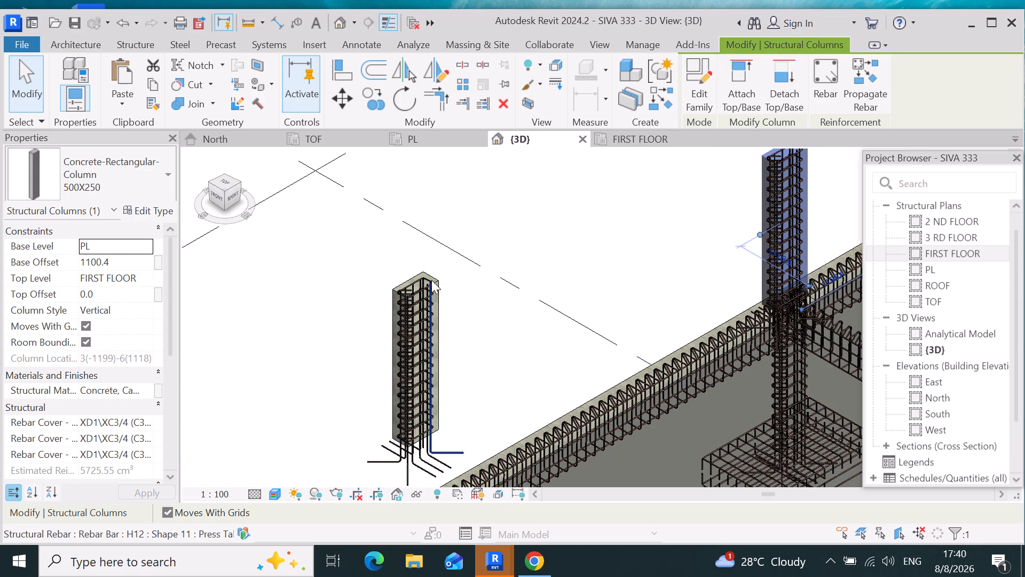
pyautogui.click(438, 272)
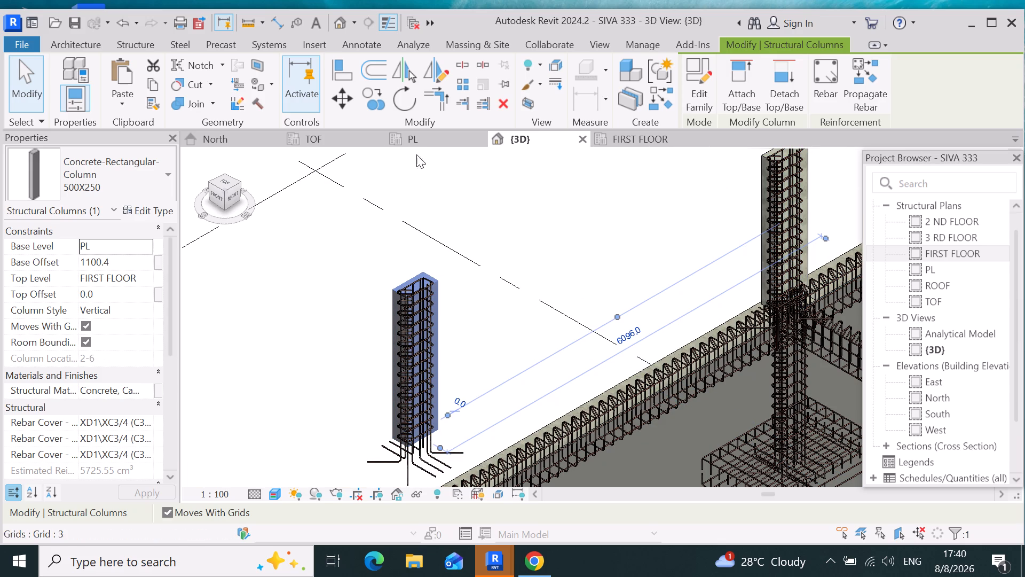
pyautogui.click(345, 96)
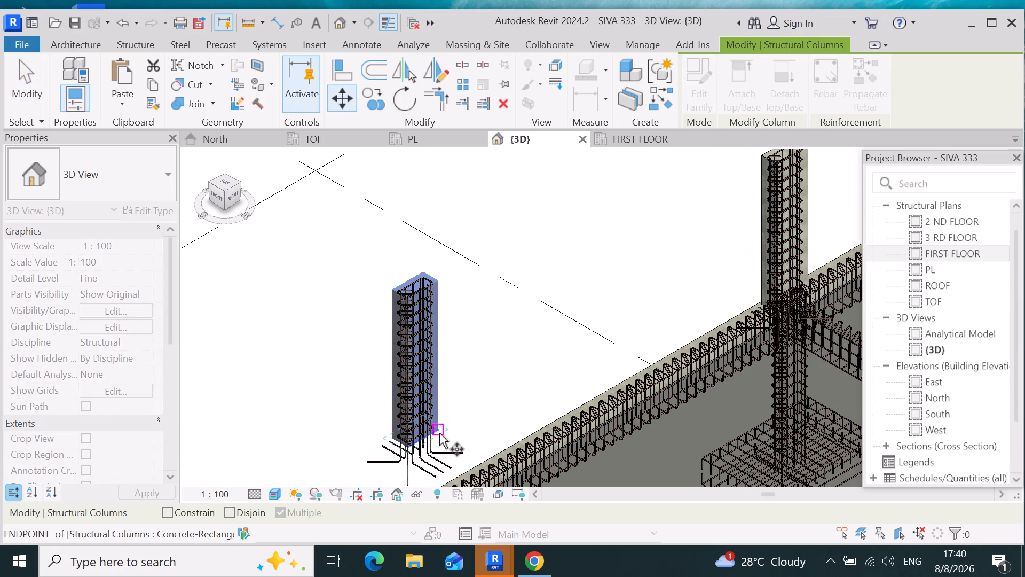
pyautogui.click(439, 433)
pyautogui.scroll(-5, 446, 410)
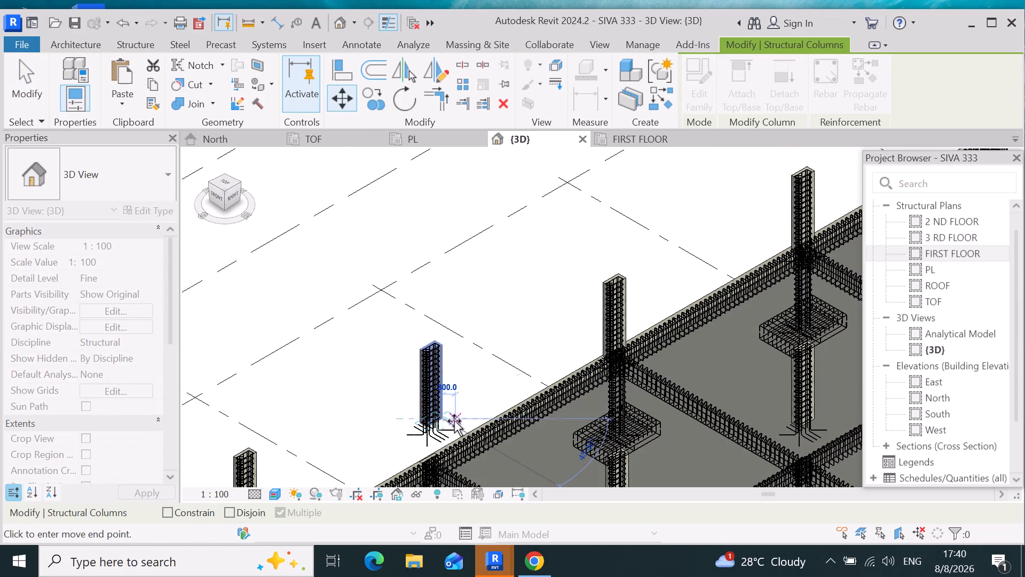
pyautogui.scroll(4, 435, 488)
pyautogui.scroll(-4, 482, 368)
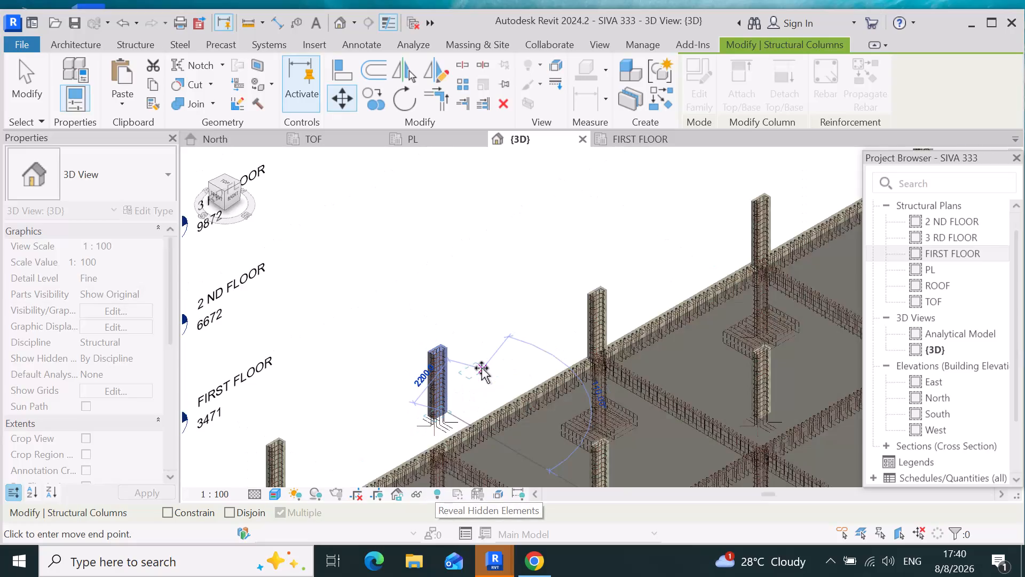
pyautogui.scroll(12, 474, 428)
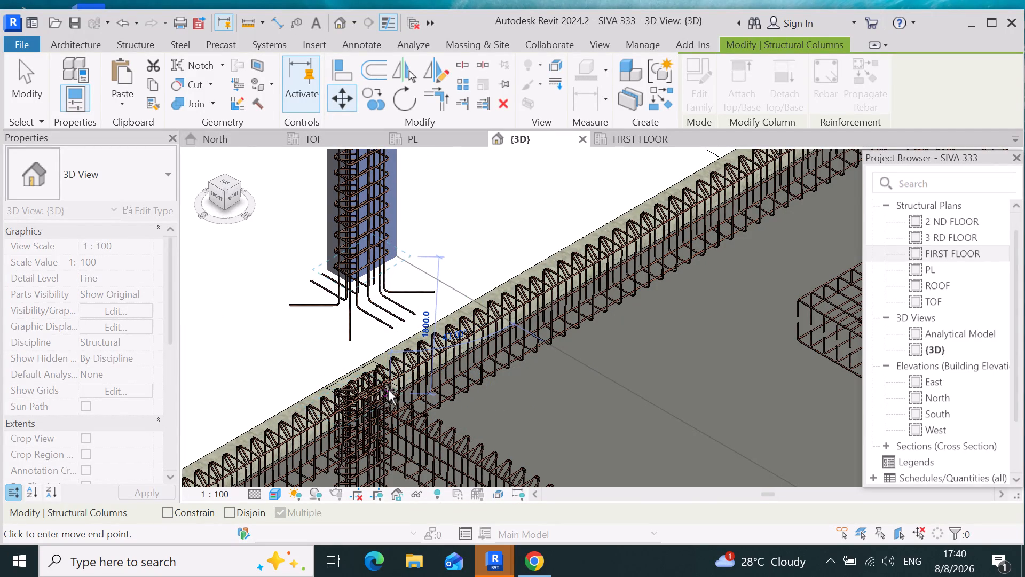
pyautogui.click(388, 387)
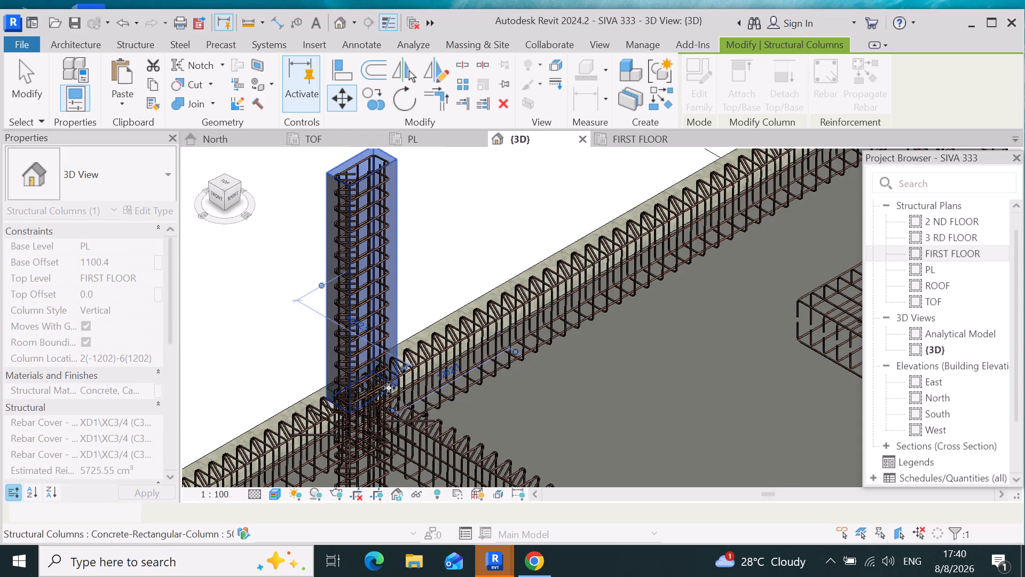
# Move the raised 500X250 column at grids 1-6 from its base corner onto the corner junction of the PL beams.
pyautogui.scroll(-10, 605, 412)
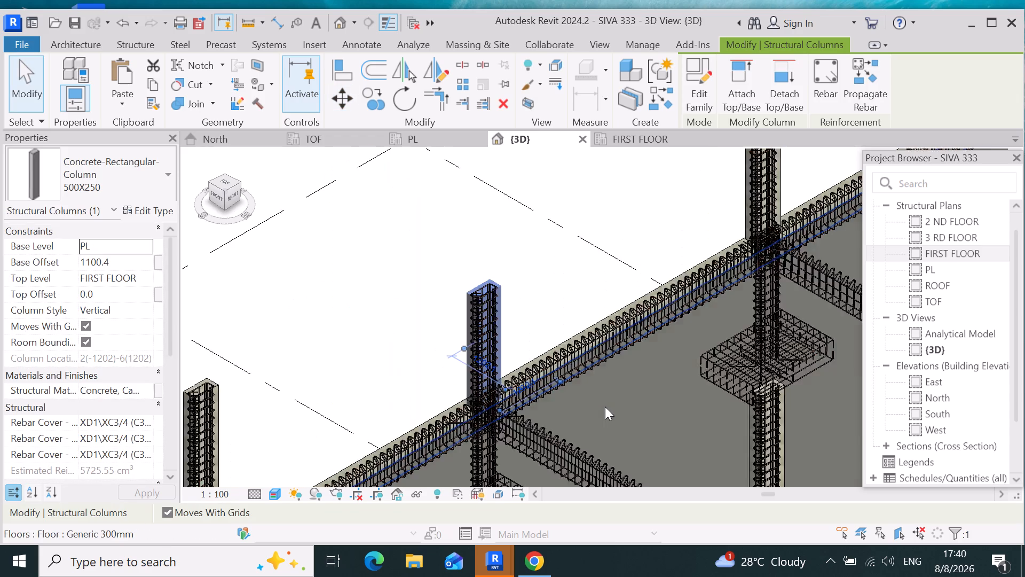
pyautogui.scroll(-5, 647, 248)
pyautogui.scroll(4, 564, 349)
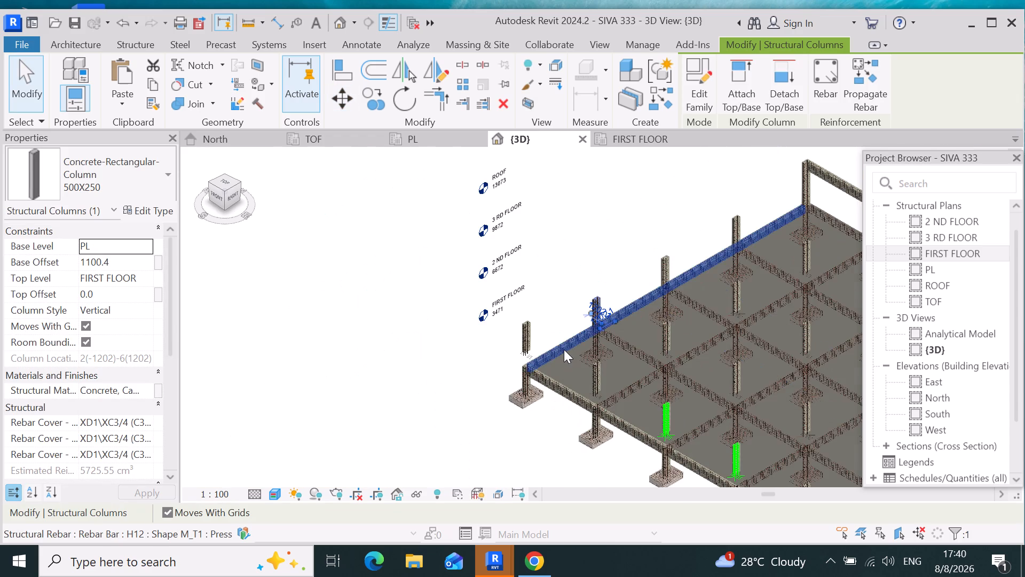
pyautogui.scroll(4, 496, 349)
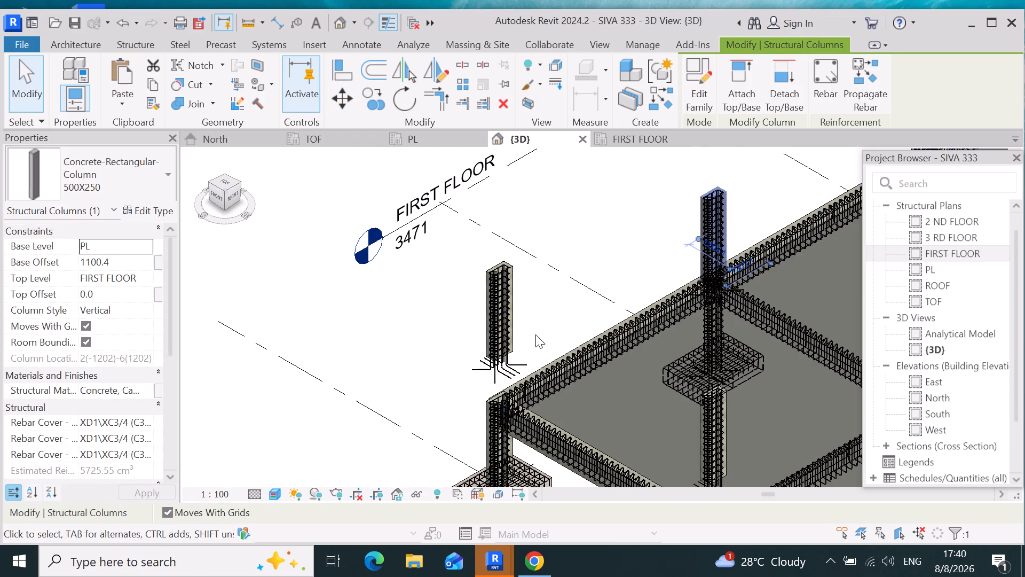
pyautogui.scroll(3, 516, 258)
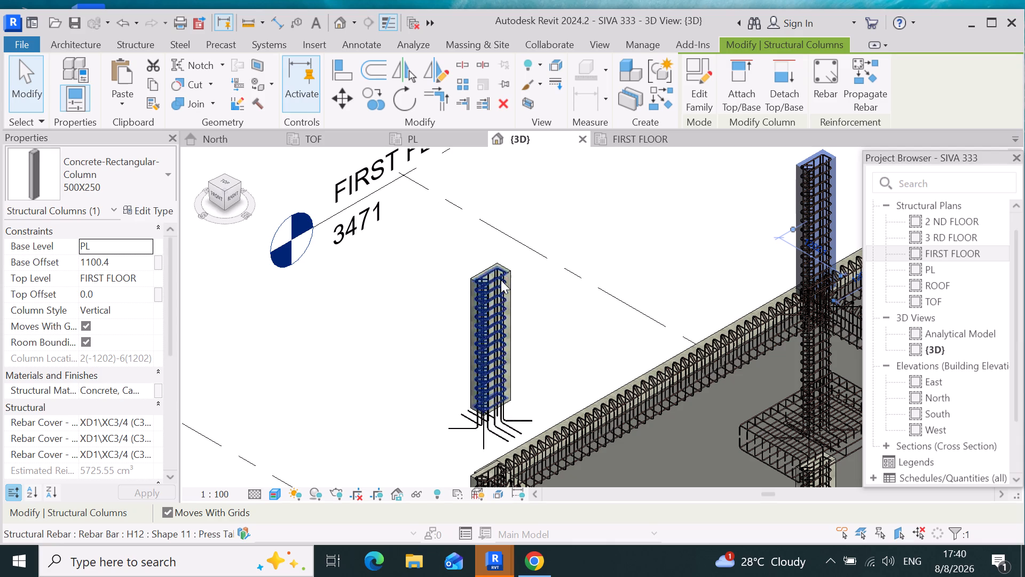
pyautogui.click(503, 261)
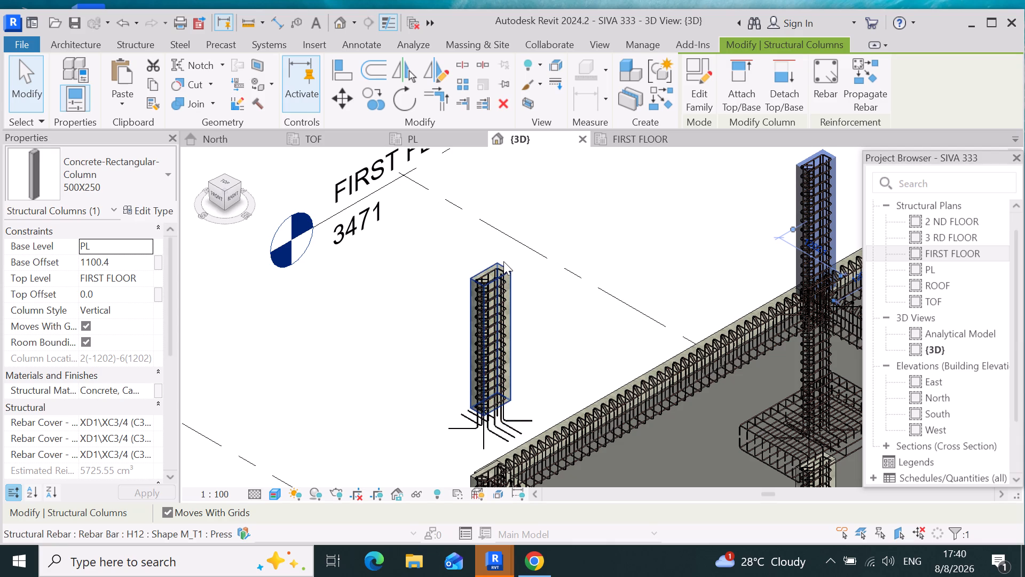
pyautogui.click(345, 103)
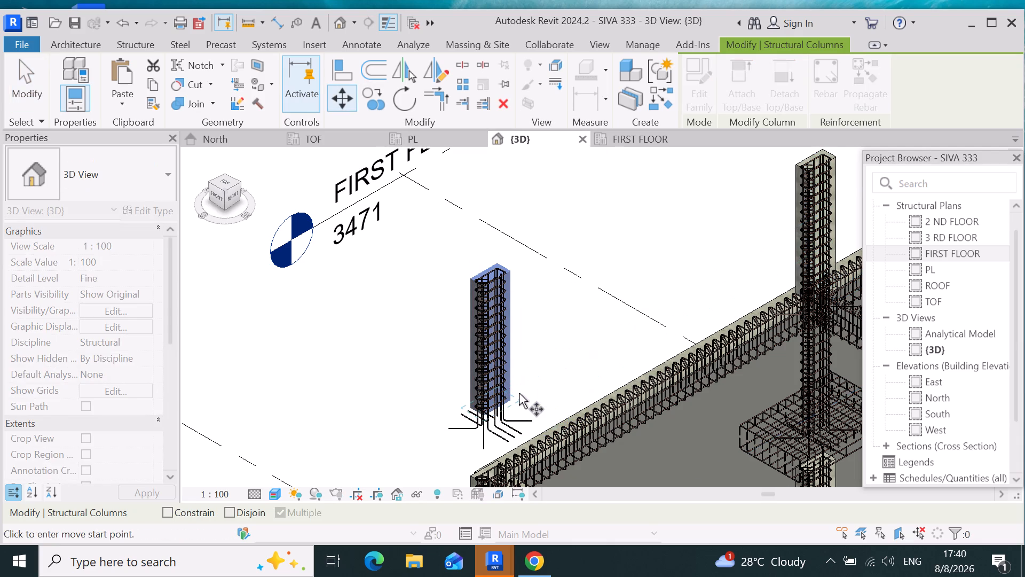
pyautogui.click(511, 396)
pyautogui.scroll(-5, 512, 382)
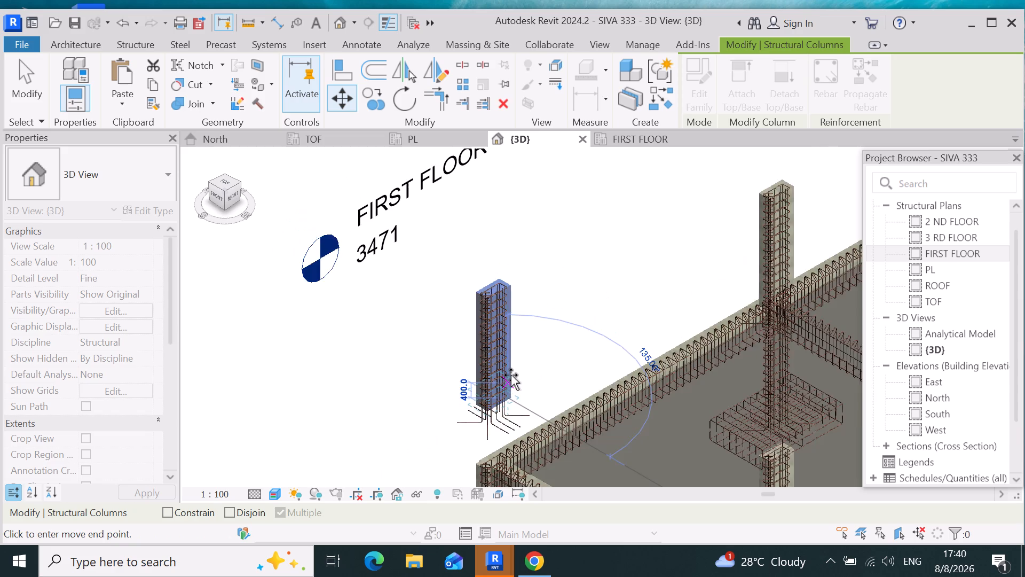
pyautogui.scroll(10, 509, 453)
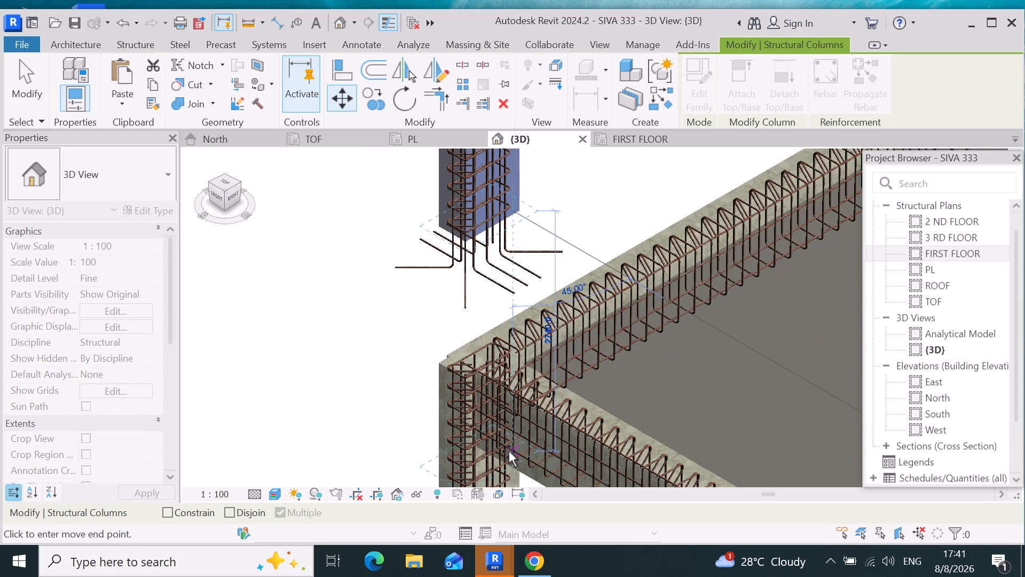
pyautogui.scroll(3, 509, 451)
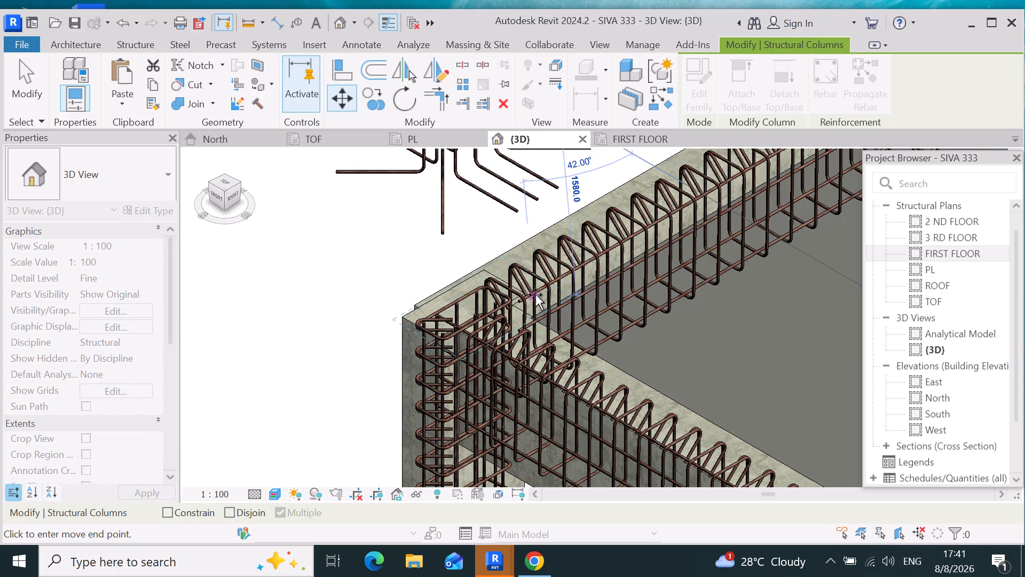
pyautogui.click(535, 295)
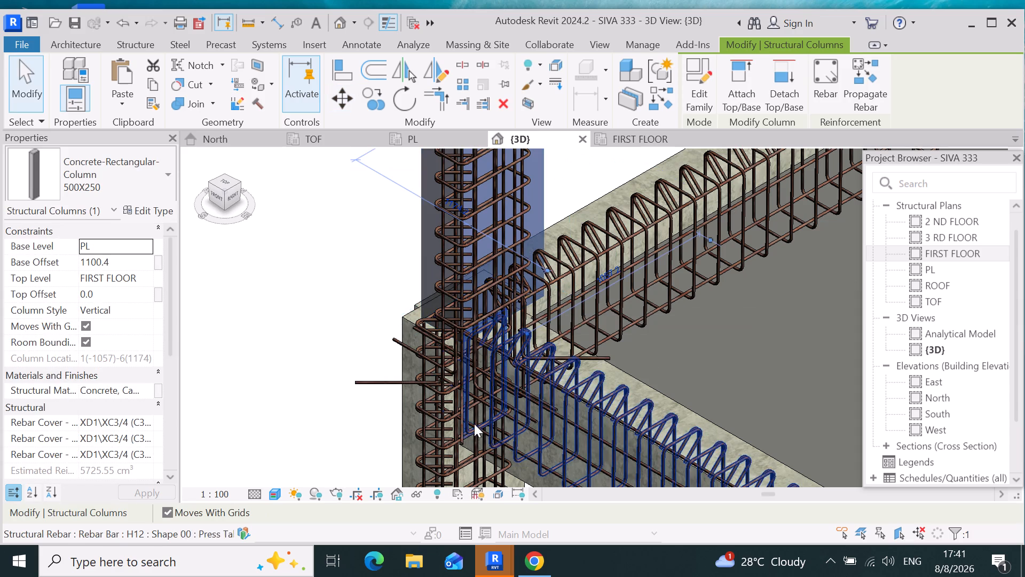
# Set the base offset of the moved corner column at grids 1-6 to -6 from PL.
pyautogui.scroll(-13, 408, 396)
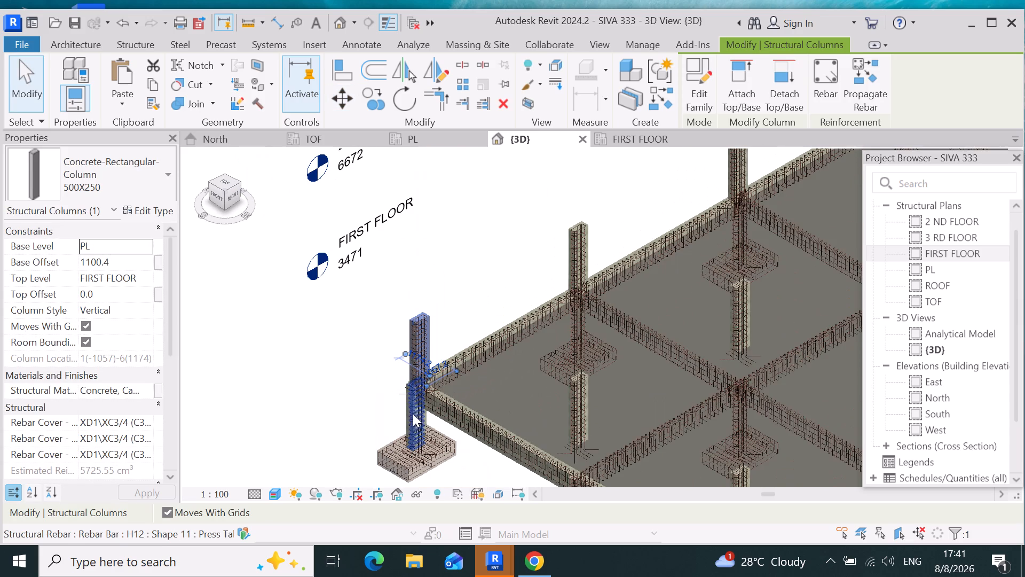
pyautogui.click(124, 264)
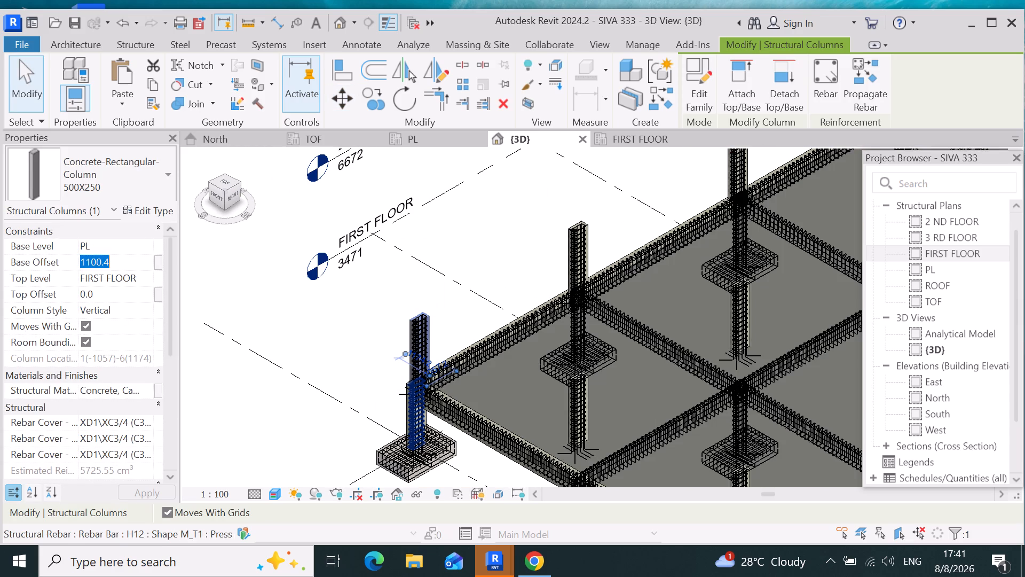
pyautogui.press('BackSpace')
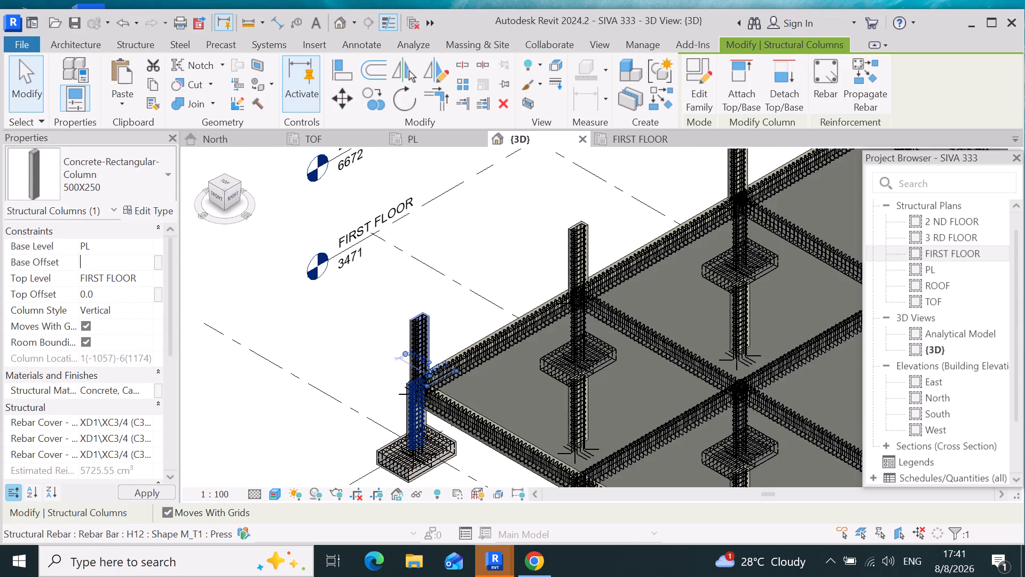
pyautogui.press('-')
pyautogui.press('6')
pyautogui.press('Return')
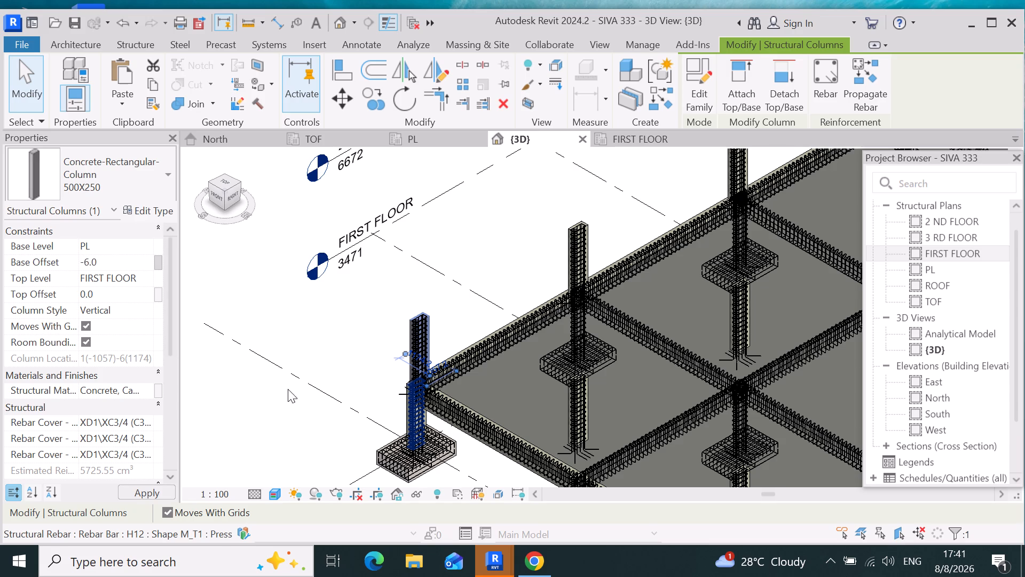
# Examine the corner column at grids 1-6 and its reinforcement where they meet the PL beams and the column below.
pyautogui.scroll(3, 471, 405)
pyautogui.scroll(4, 355, 403)
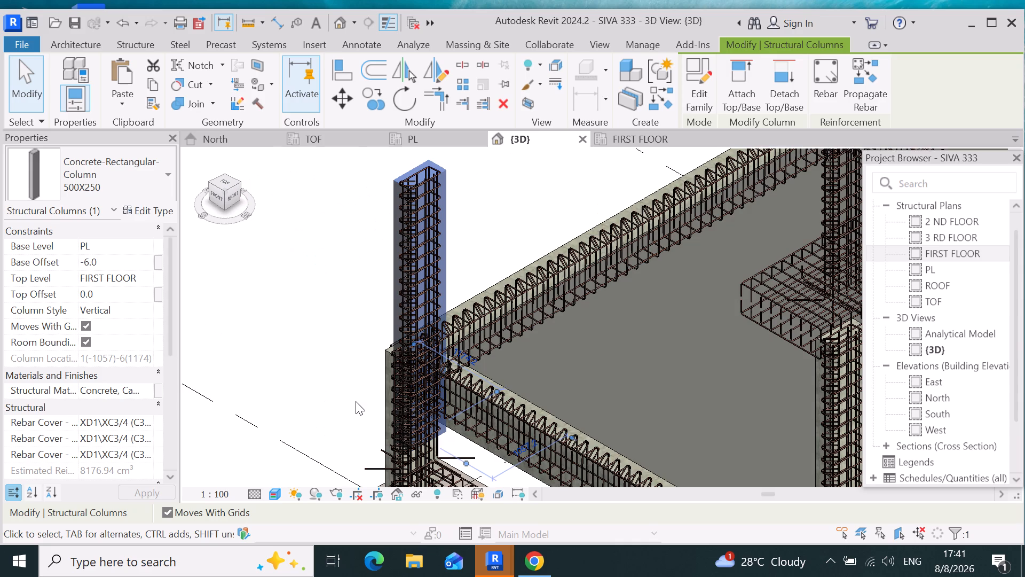
pyautogui.scroll(-5, 375, 400)
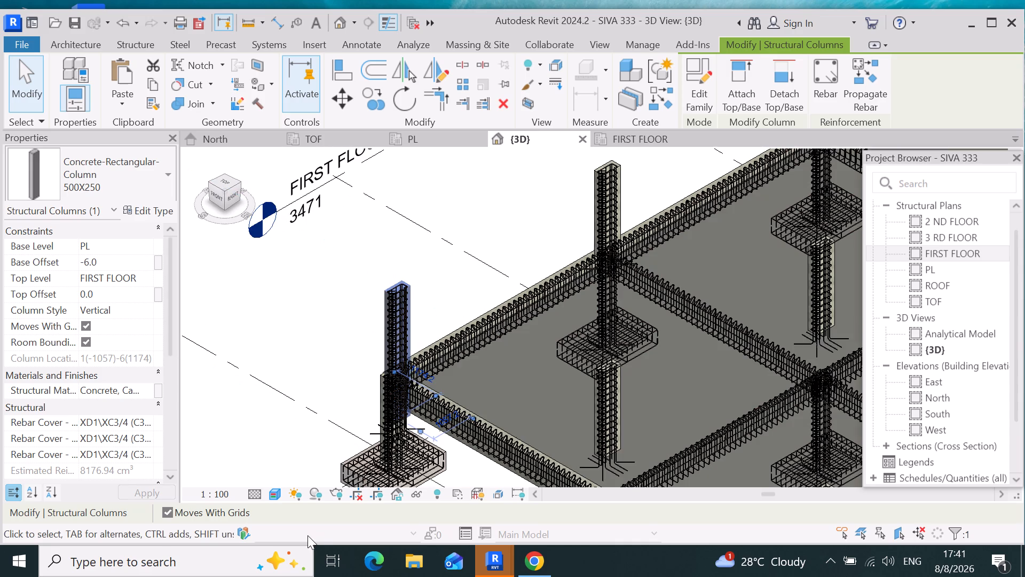
pyautogui.scroll(-5, 304, 521)
pyautogui.scroll(8, 427, 312)
pyautogui.scroll(4, 351, 416)
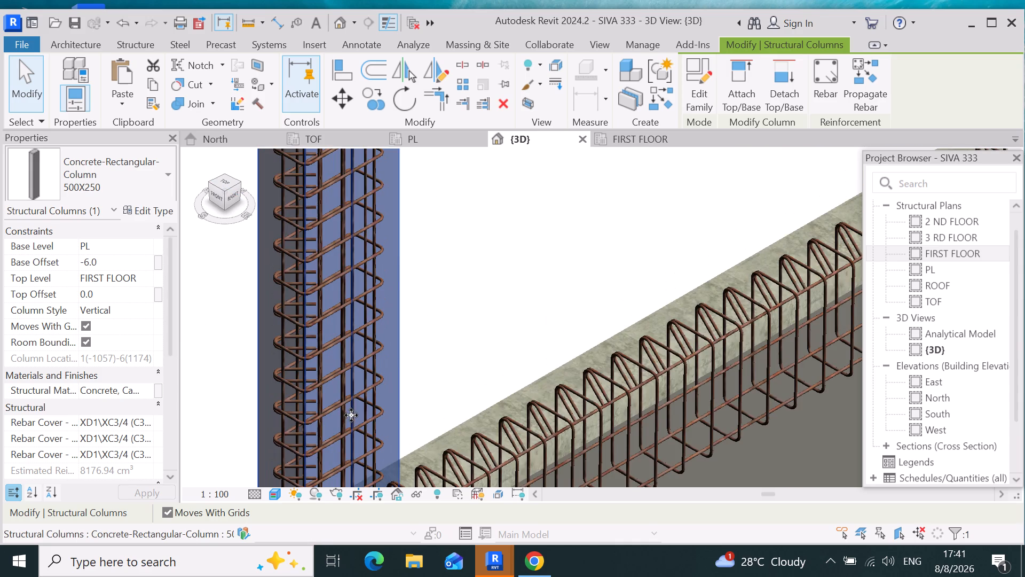
pyautogui.scroll(-15, 376, 371)
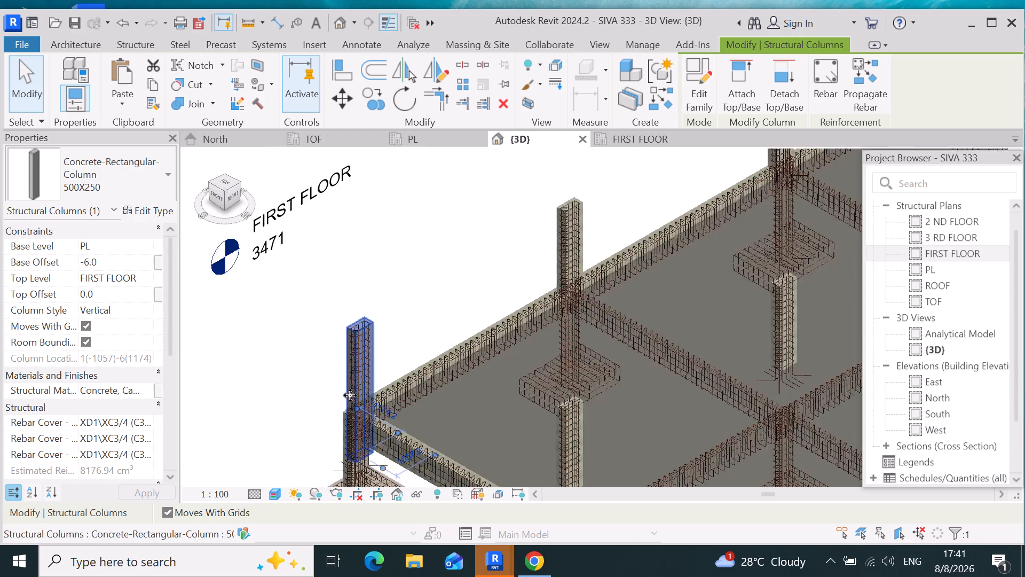
pyautogui.scroll(4, 356, 422)
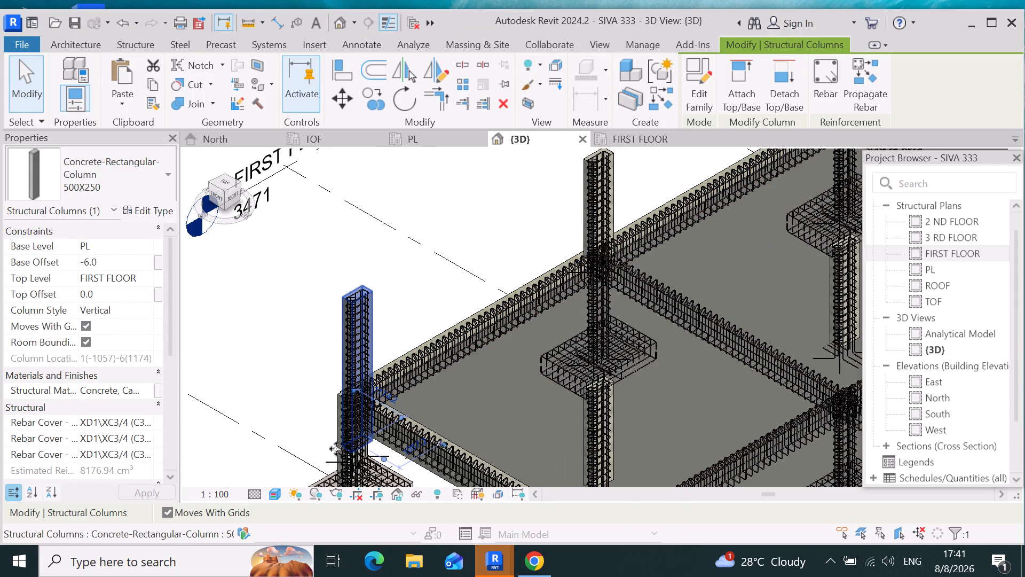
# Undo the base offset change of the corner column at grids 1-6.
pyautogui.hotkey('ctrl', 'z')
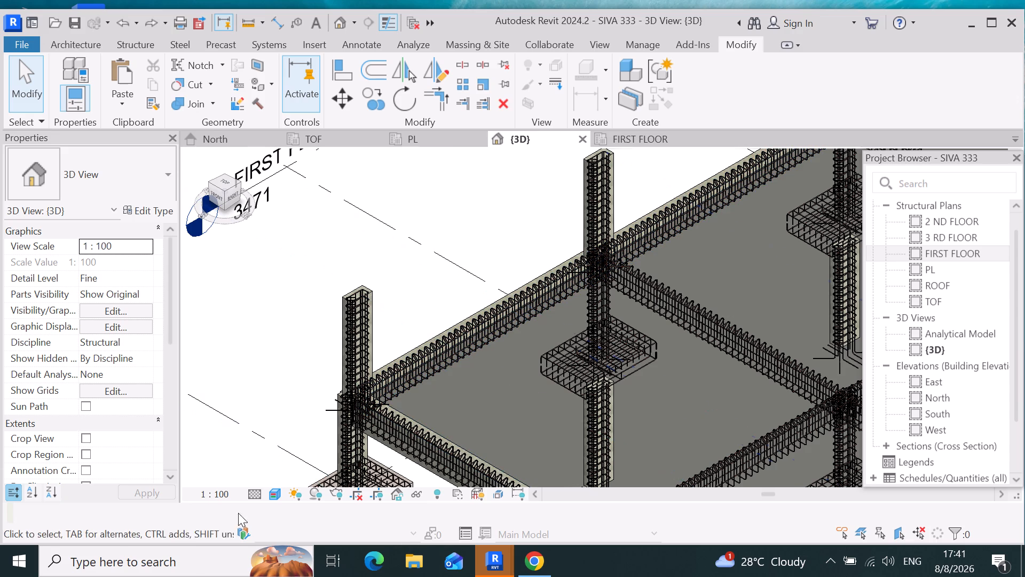
# Open the North elevation and examine the raised columns and their reinforcement between PL and FIRST FLOOR.
pyautogui.click(233, 134)
pyautogui.scroll(5, 392, 379)
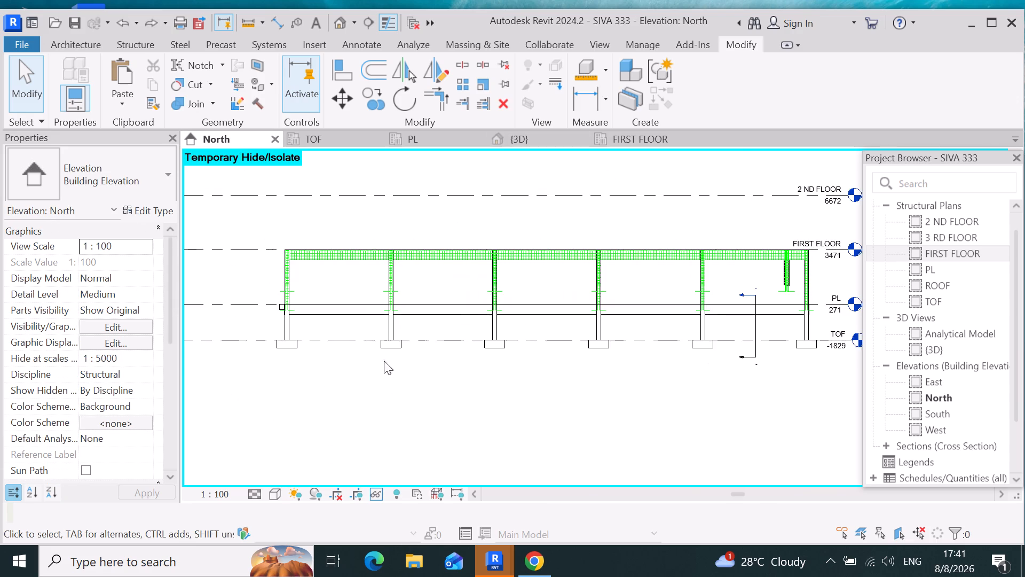
pyautogui.scroll(4, 380, 305)
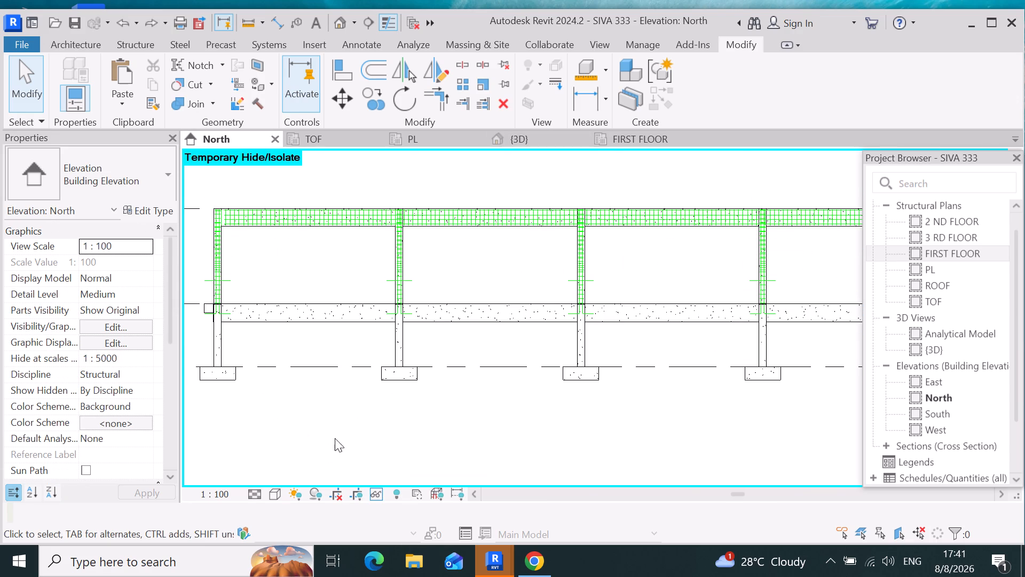
pyautogui.scroll(-5, 332, 414)
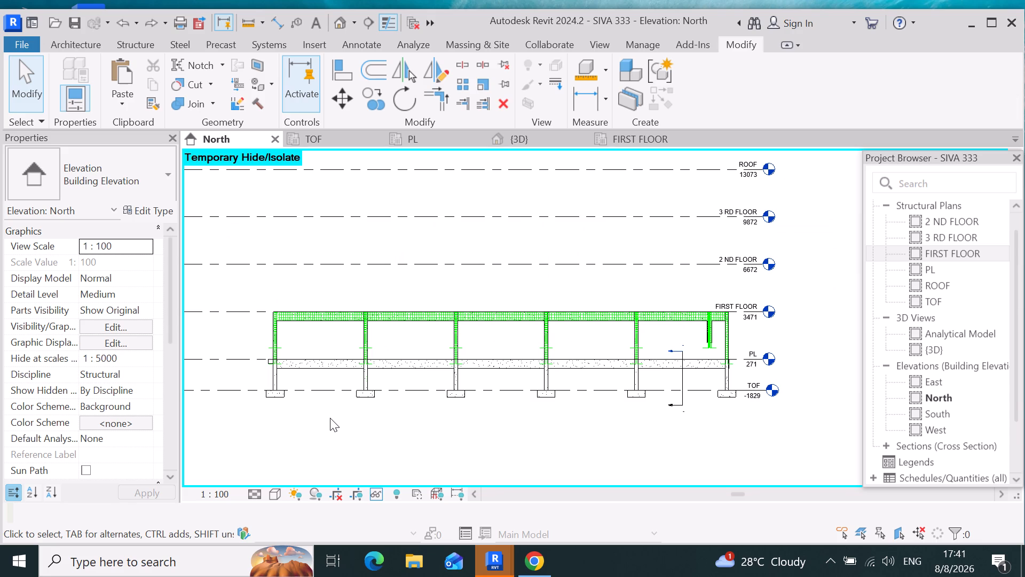
pyautogui.scroll(7, 726, 332)
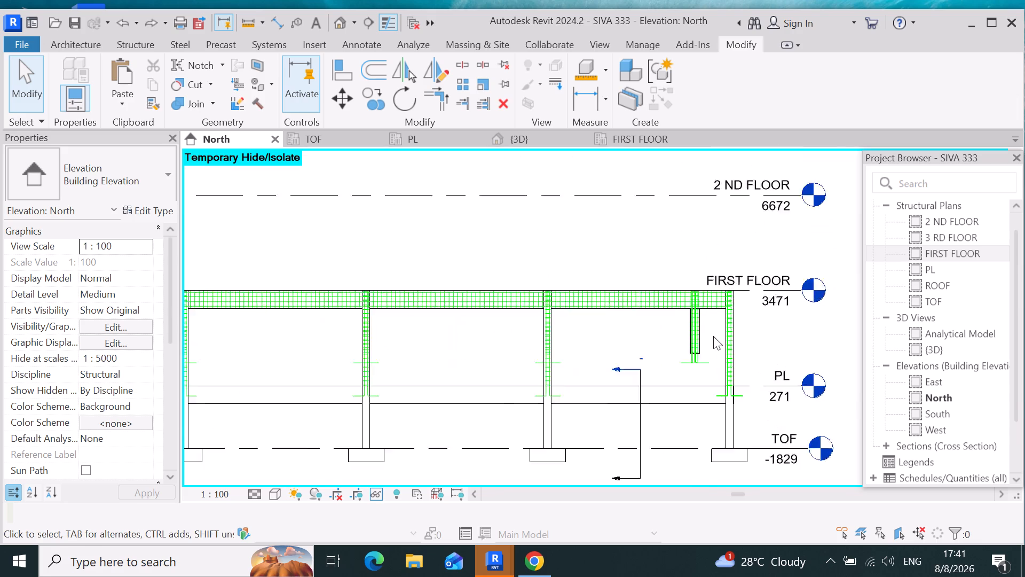
pyautogui.scroll(5, 713, 336)
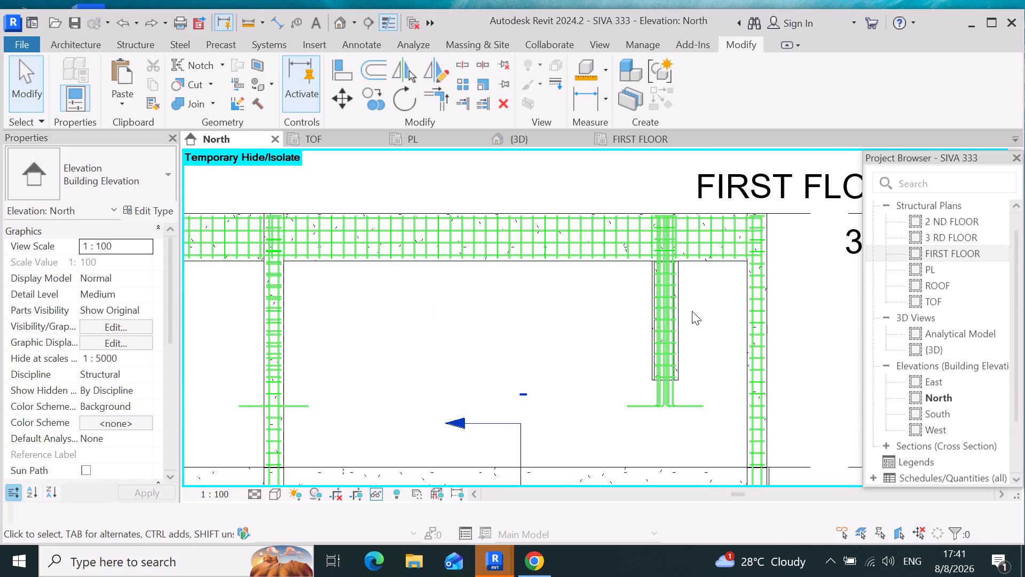
# Examine the raised columns between PL and FIRST FLOOR and how their reinforcement meets the FIRST FLOOR beam in the North elevation.
pyautogui.scroll(5, 677, 303)
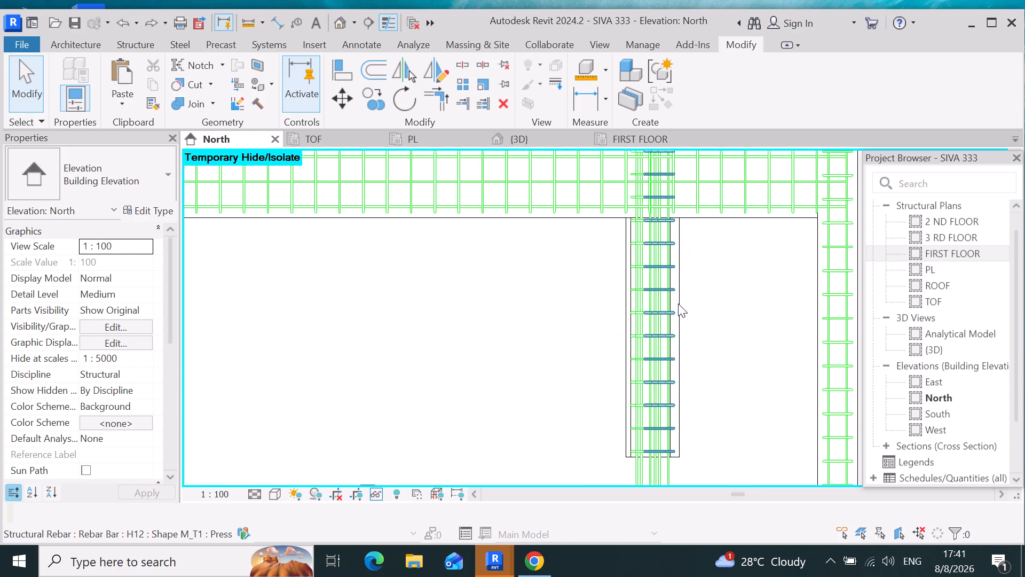
pyautogui.click(679, 252)
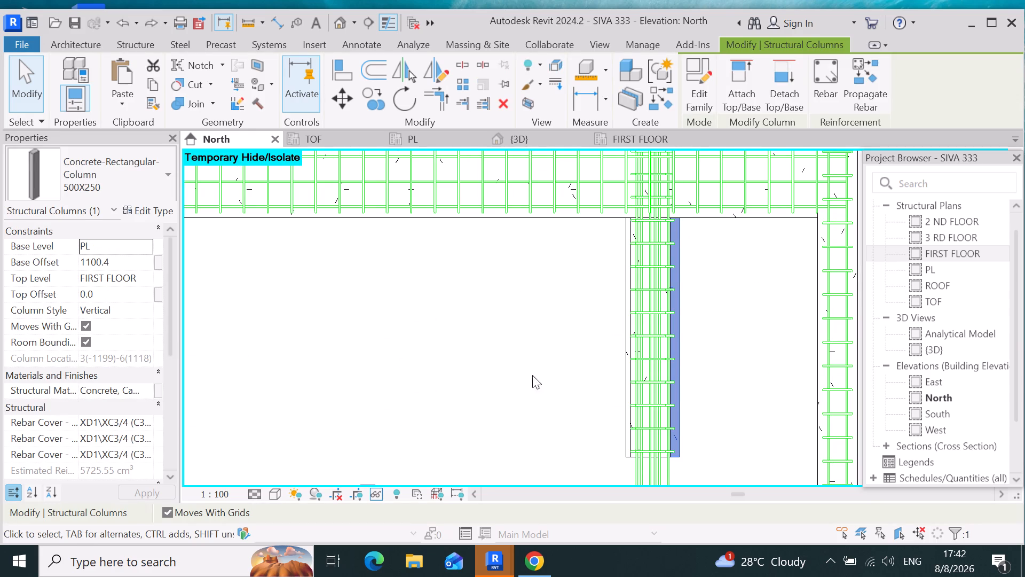
pyautogui.click(729, 394)
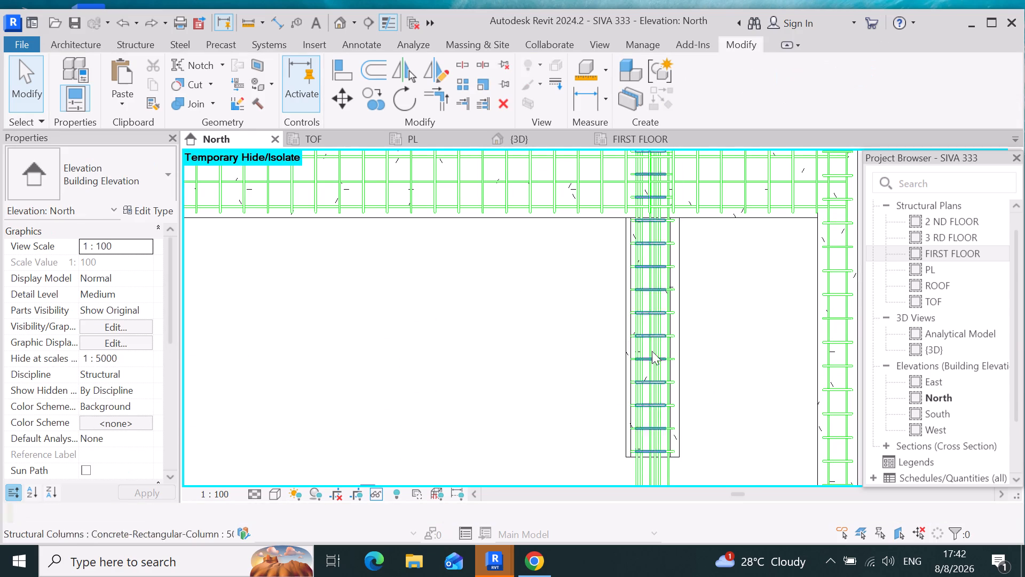
pyautogui.scroll(-5, 657, 379)
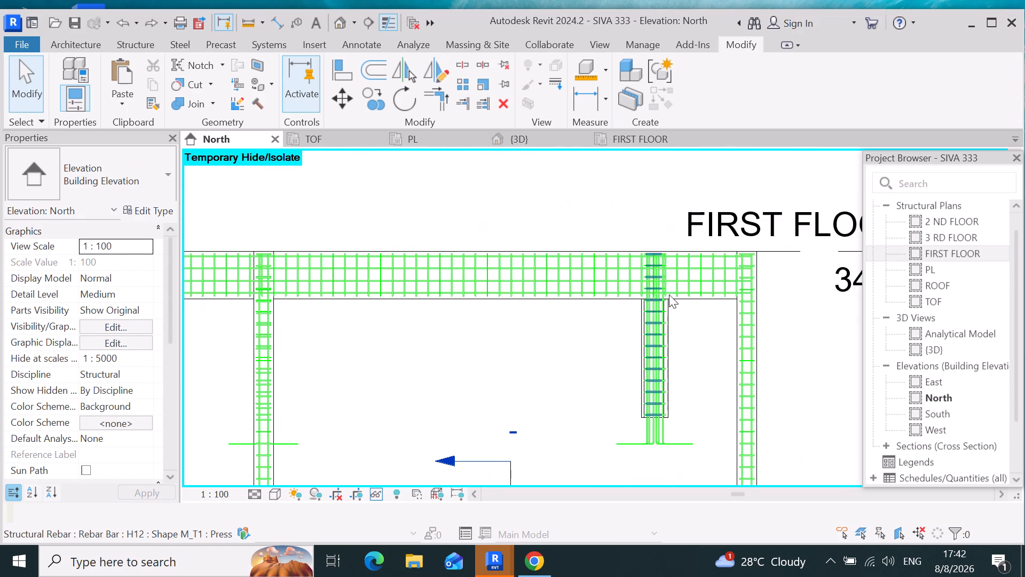
pyautogui.scroll(15, 679, 236)
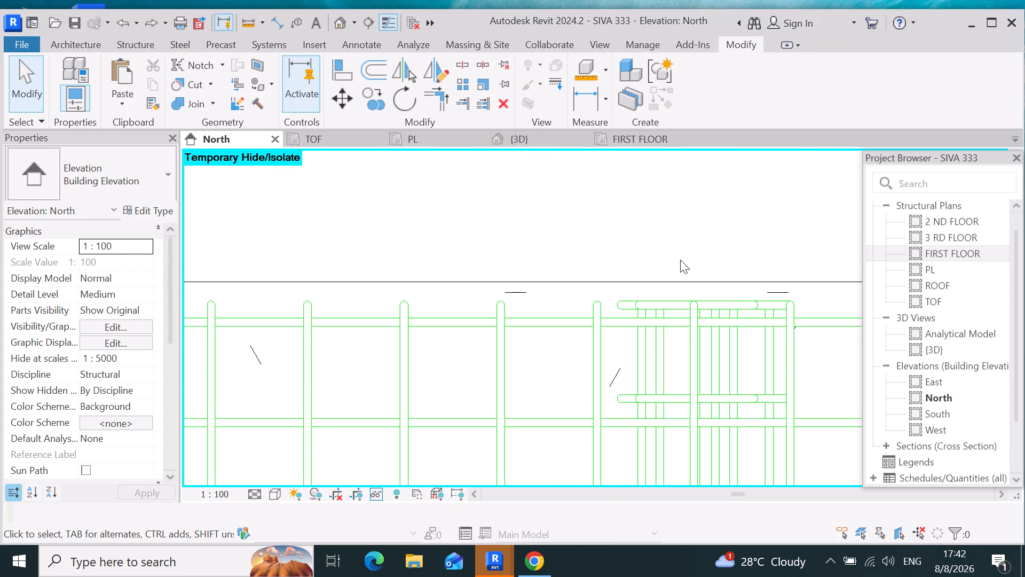
pyautogui.scroll(-15, 677, 256)
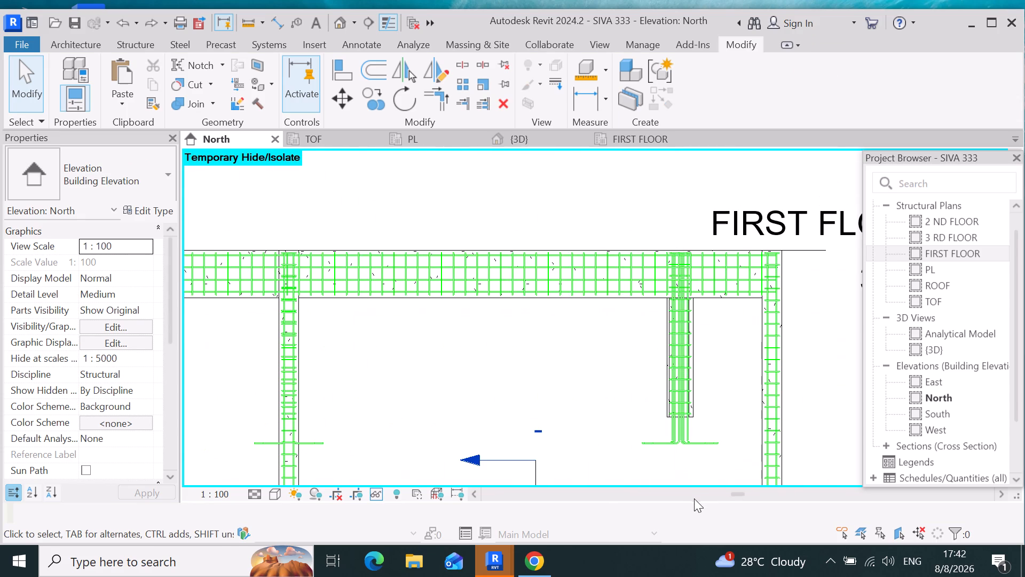
pyautogui.scroll(4, 698, 489)
pyautogui.scroll(3, 729, 445)
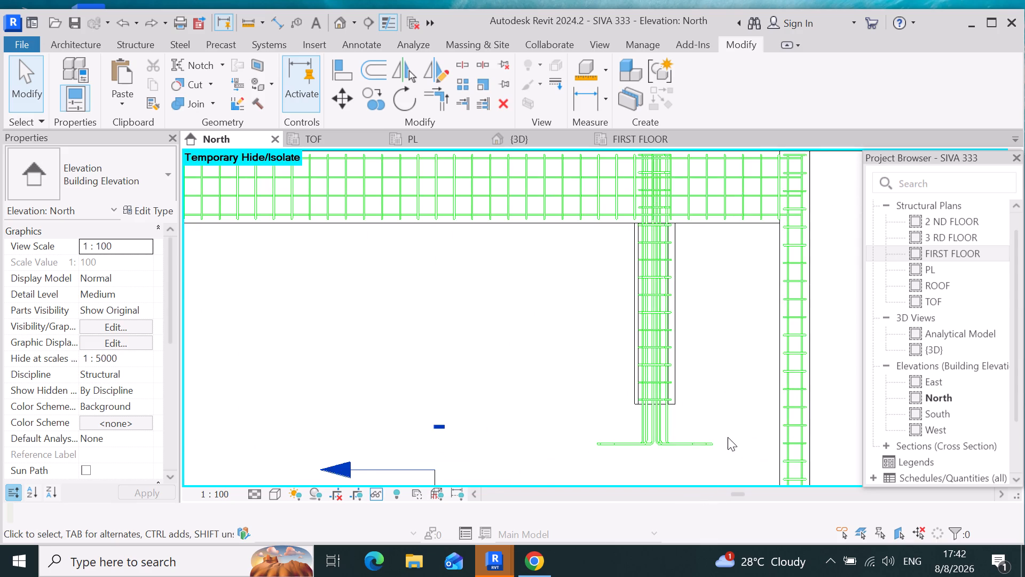
# Set the base offset of the raised 500X250 column at grids 4-6 to -6 from PL.
pyautogui.scroll(9, 688, 397)
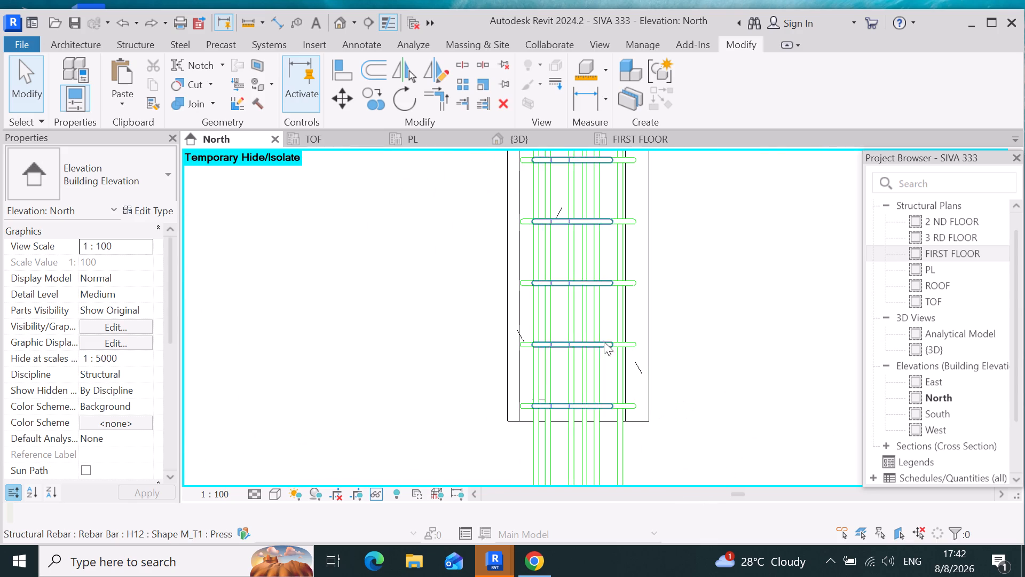
pyautogui.click(631, 314)
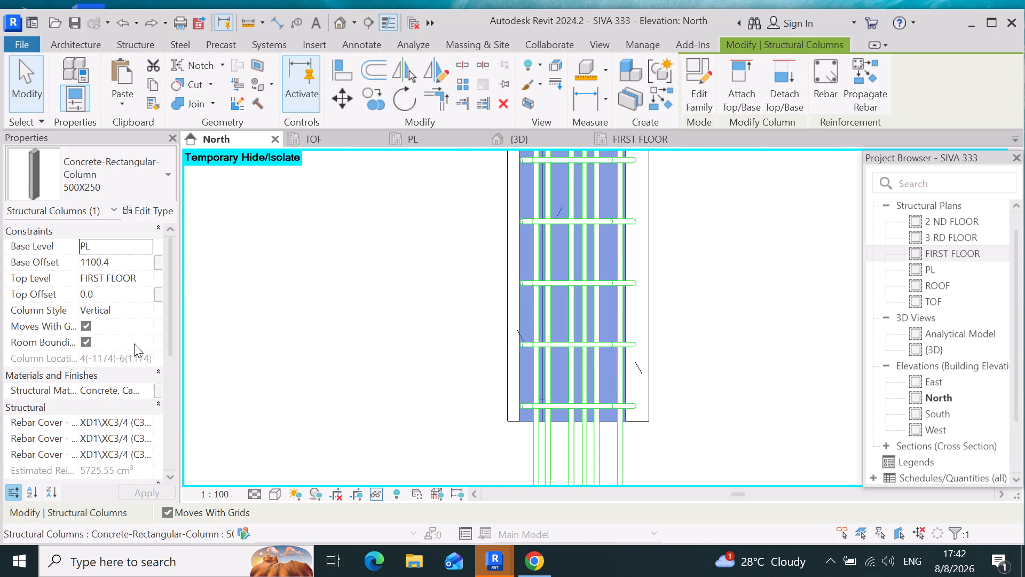
pyautogui.click(128, 262)
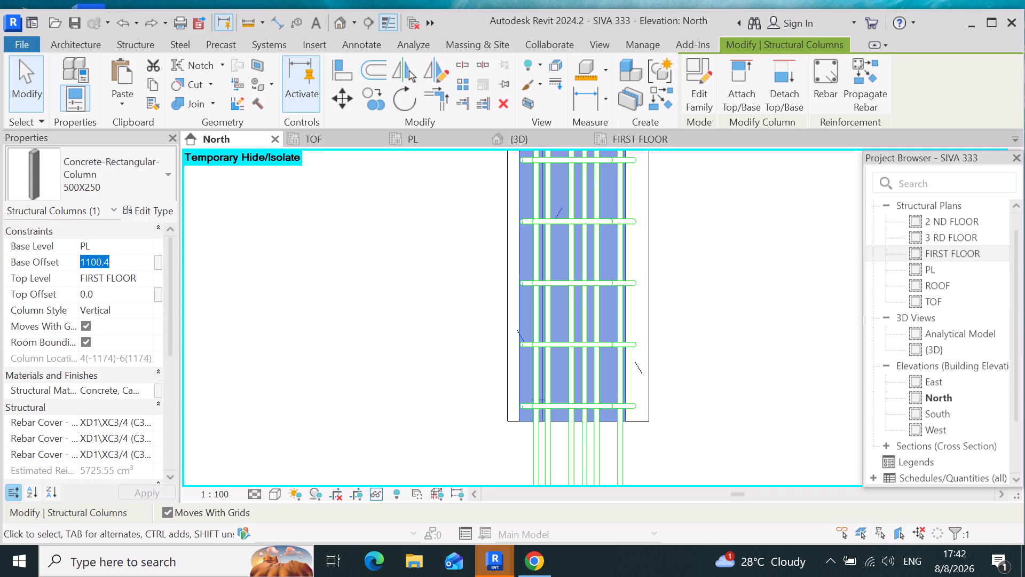
pyautogui.press('BackSpace')
pyautogui.write('-6')
pyautogui.press('Return')
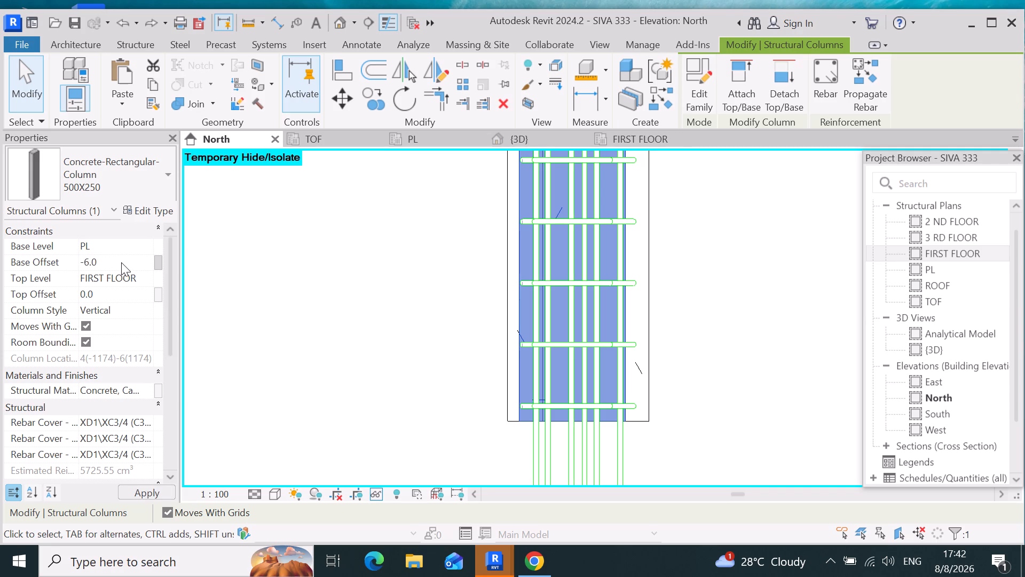
pyautogui.scroll(-13, 732, 363)
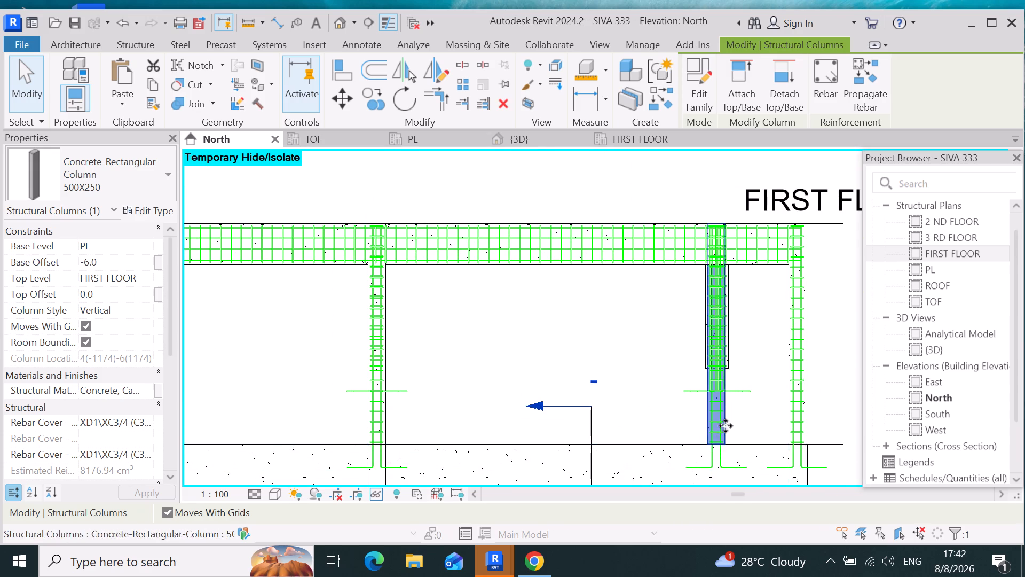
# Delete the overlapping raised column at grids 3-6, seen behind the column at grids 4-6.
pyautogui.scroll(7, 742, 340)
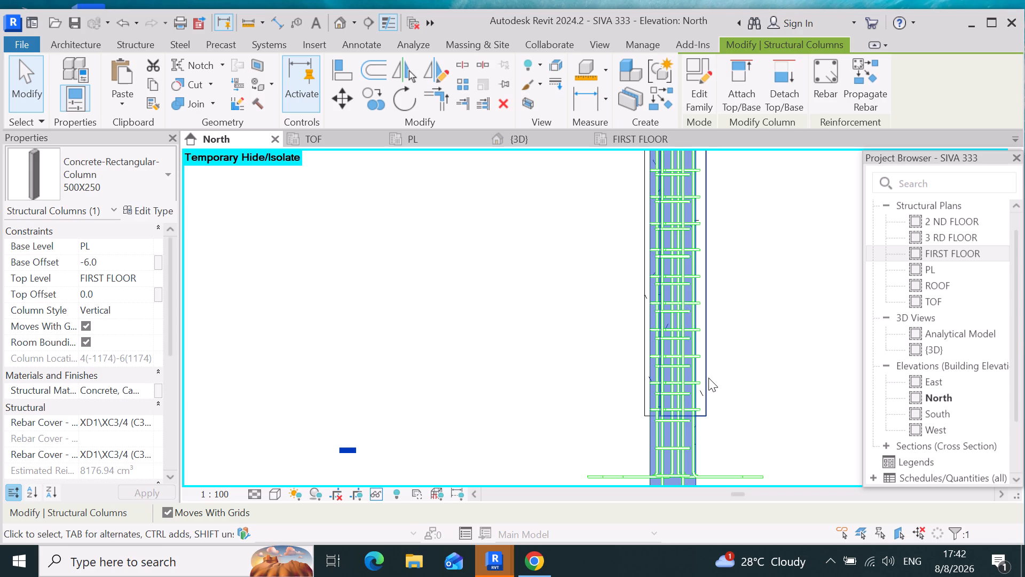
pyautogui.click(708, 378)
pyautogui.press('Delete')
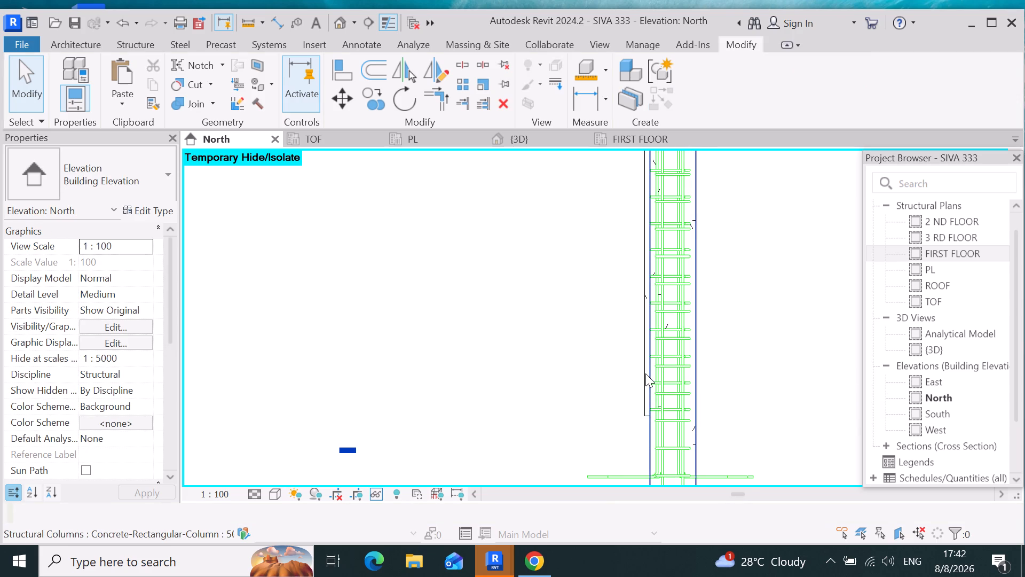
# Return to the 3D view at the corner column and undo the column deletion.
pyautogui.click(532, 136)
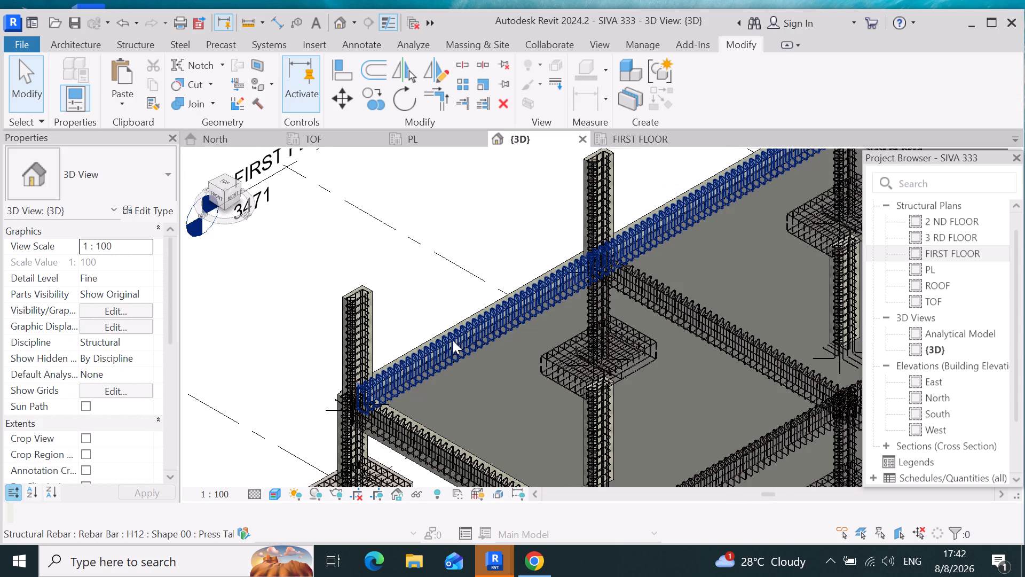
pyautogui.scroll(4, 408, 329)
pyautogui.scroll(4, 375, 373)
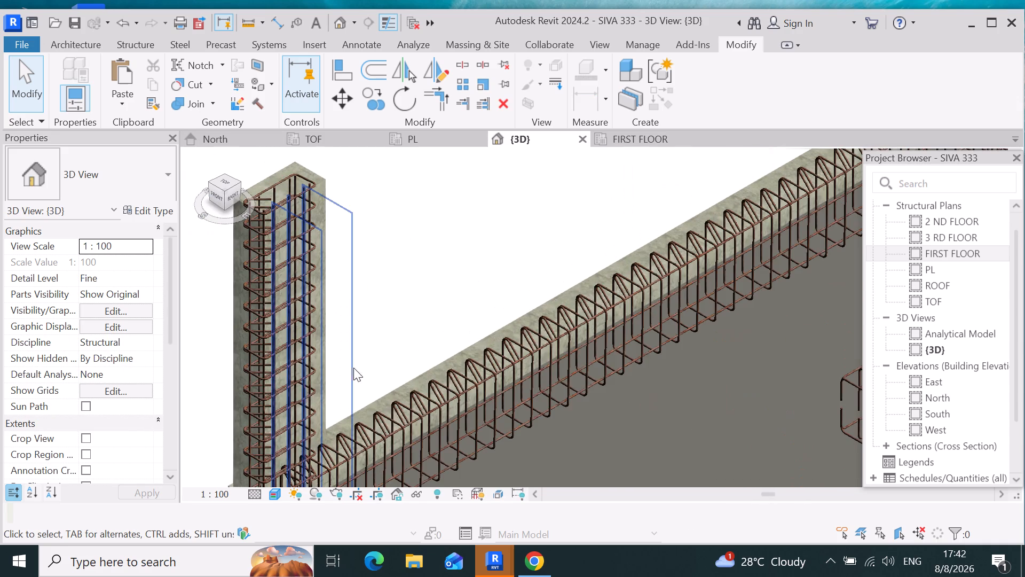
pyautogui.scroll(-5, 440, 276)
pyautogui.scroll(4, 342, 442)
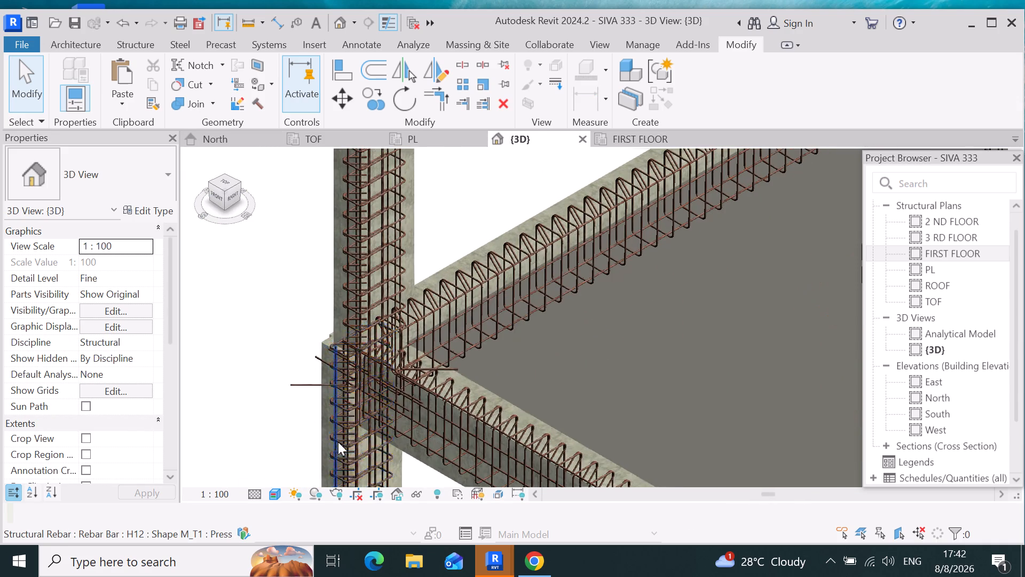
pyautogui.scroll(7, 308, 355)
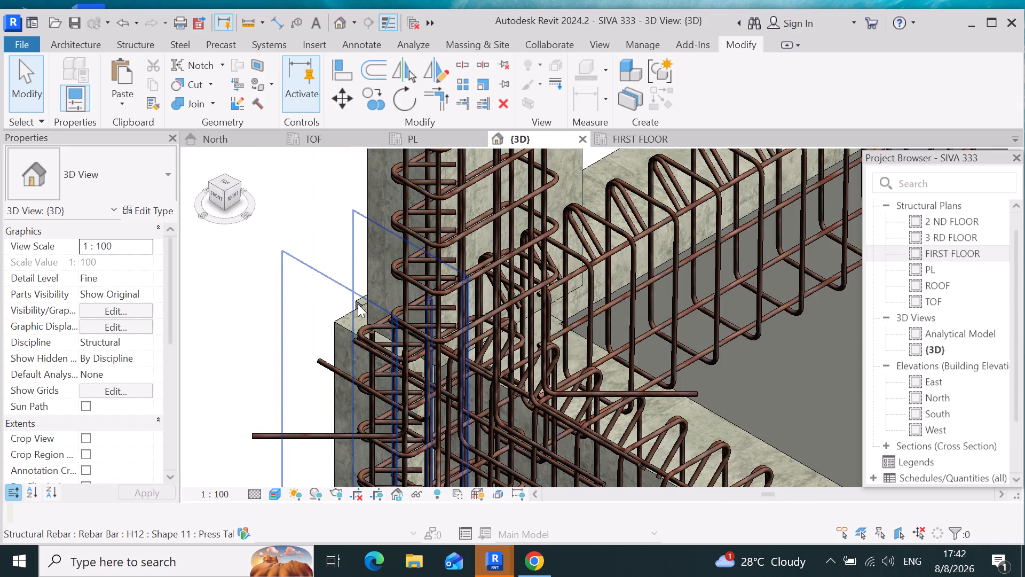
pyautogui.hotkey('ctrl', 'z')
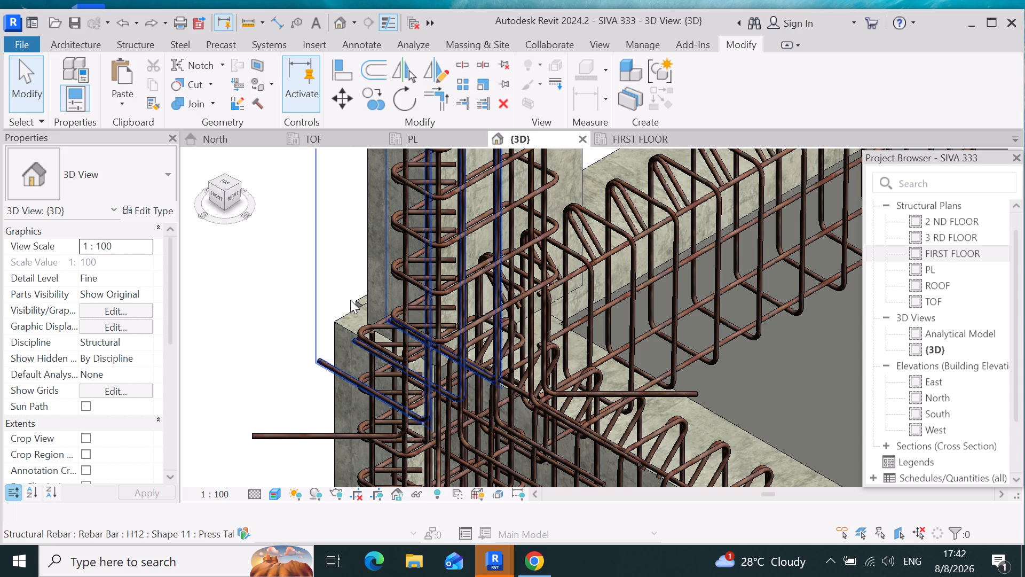
# Examine the stirrups and L-shaped bars where the raised corner column at grids 1-6 meets the column and PL beams below.
pyautogui.scroll(4, 388, 373)
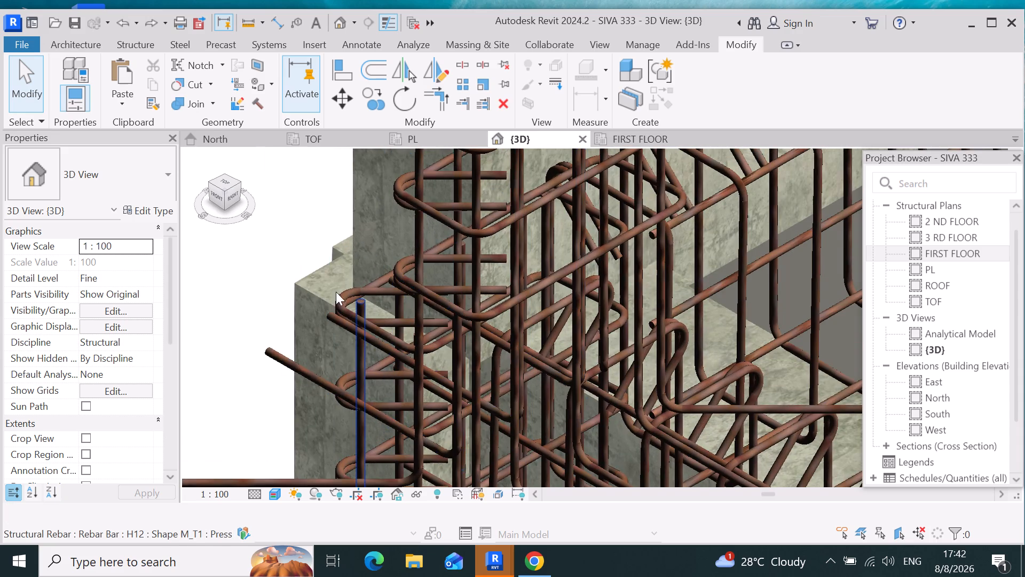
pyautogui.click(352, 283)
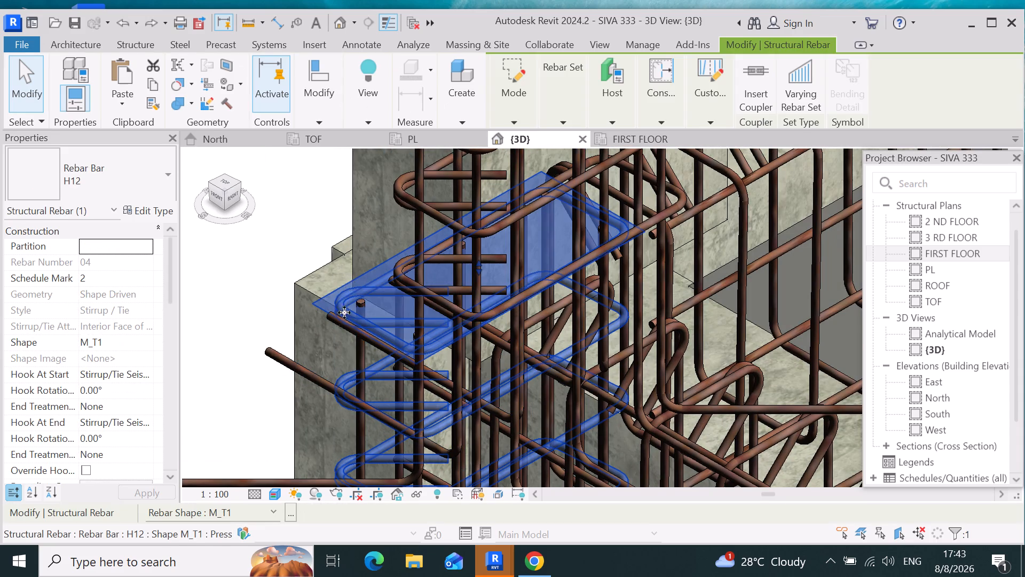
pyautogui.click(351, 191)
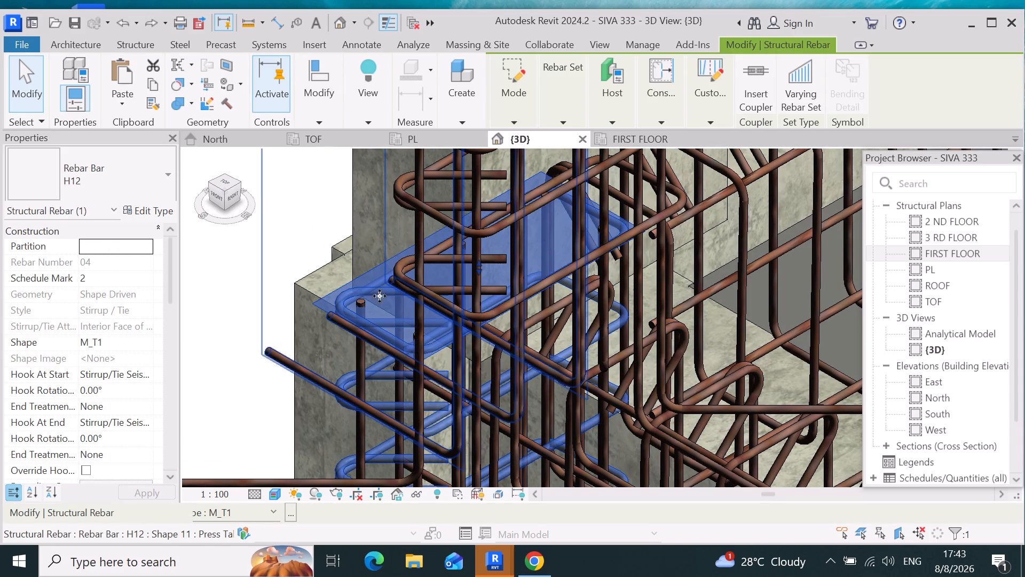
pyautogui.press('Escape')
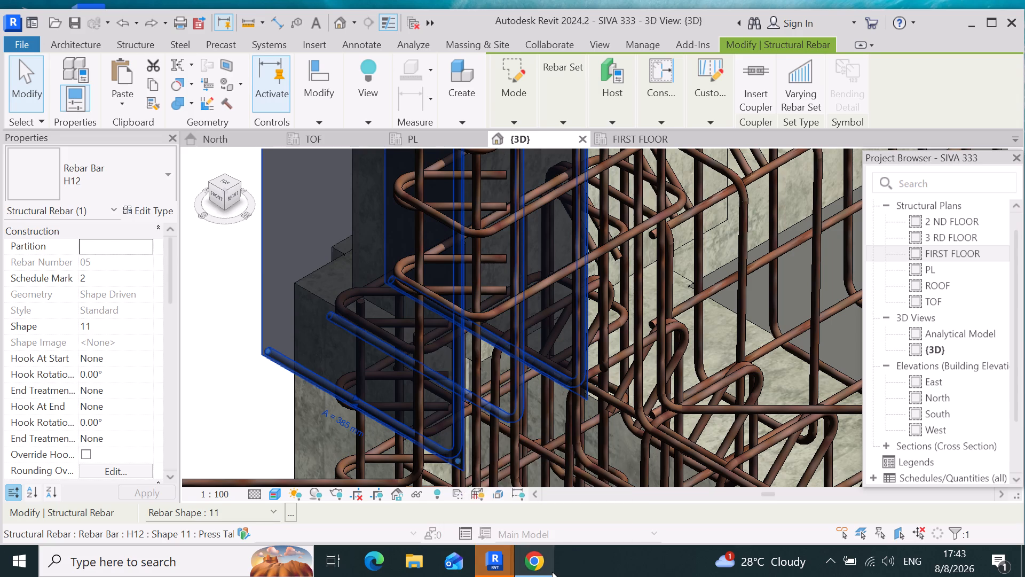
pyautogui.scroll(2, 362, 323)
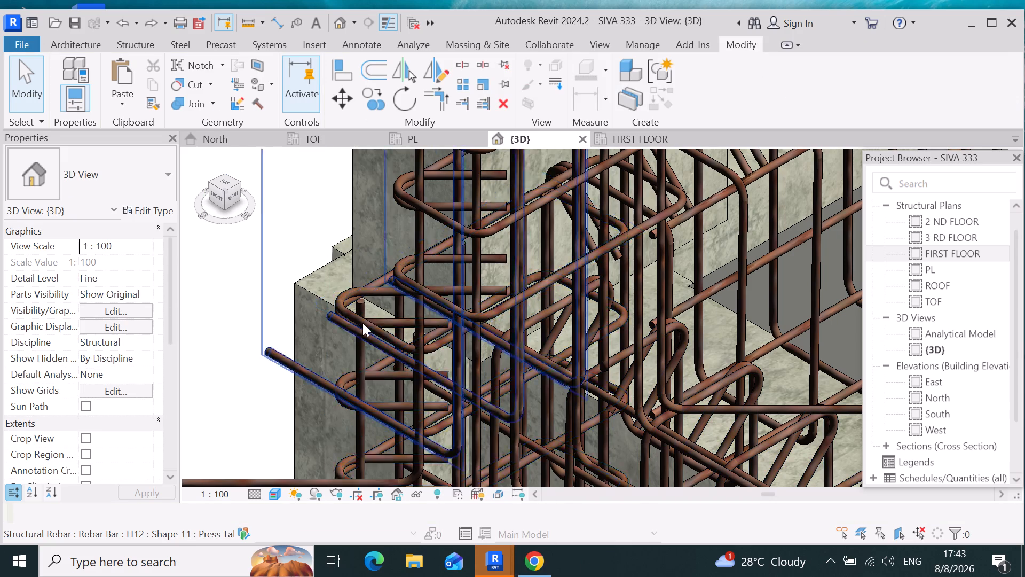
pyautogui.scroll(10, 362, 323)
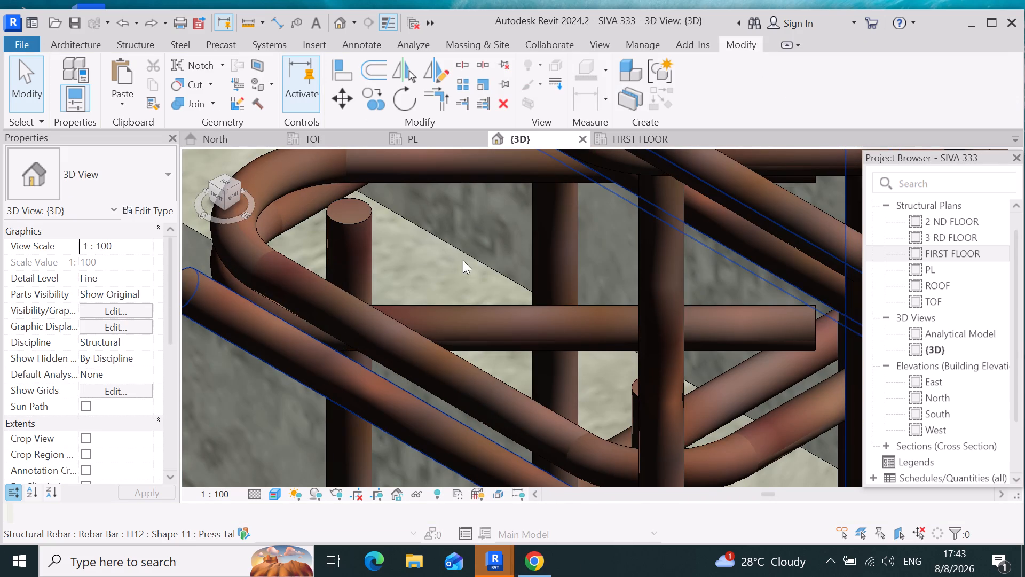
pyautogui.click(472, 259)
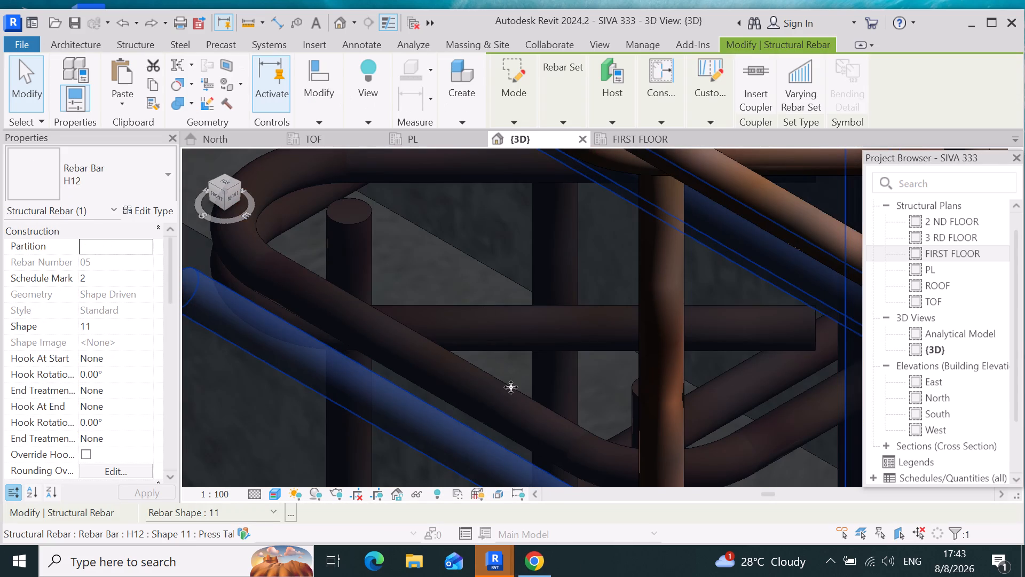
pyautogui.scroll(-16, 511, 382)
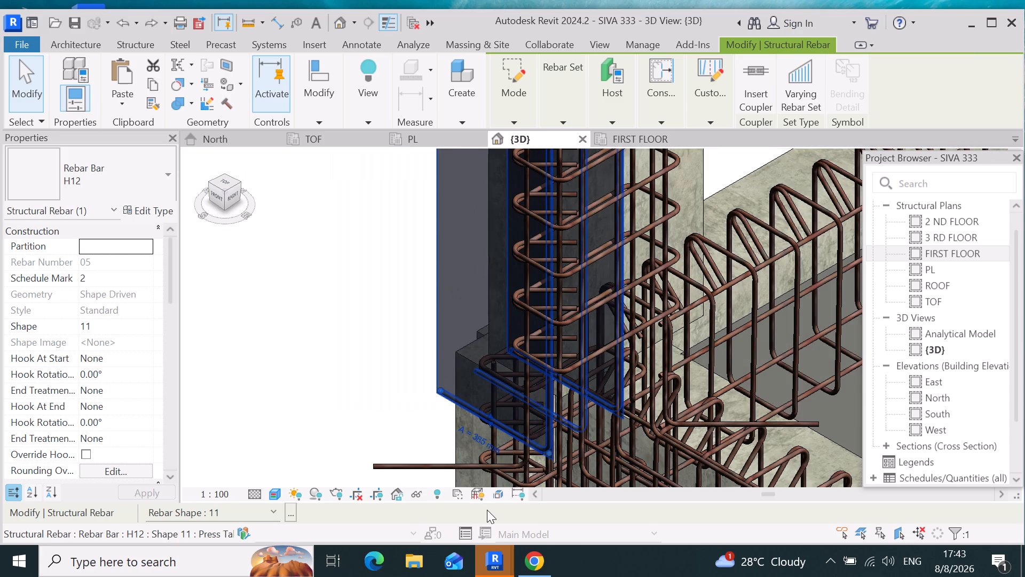
pyautogui.press('Escape')
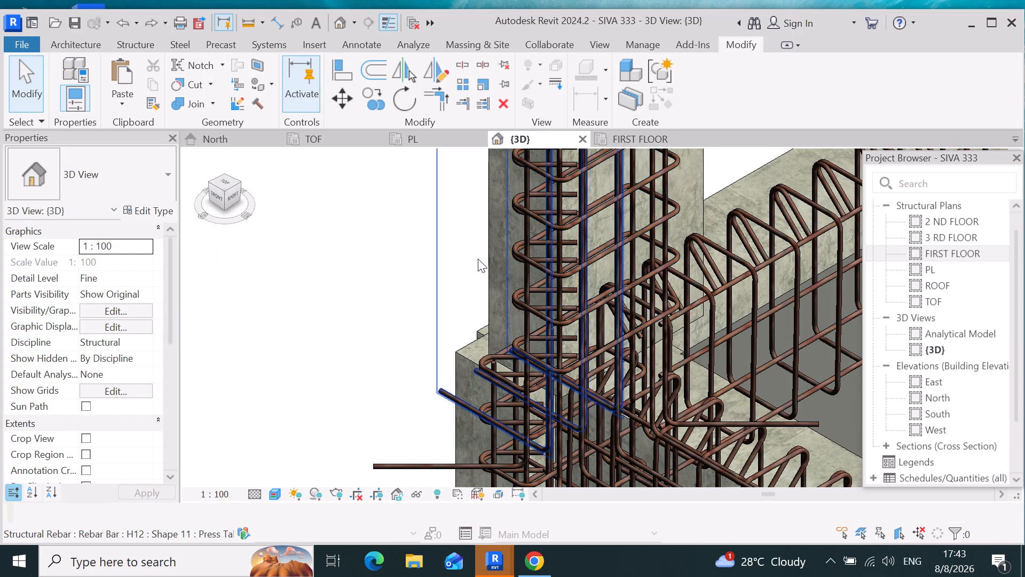
pyautogui.scroll(7, 462, 341)
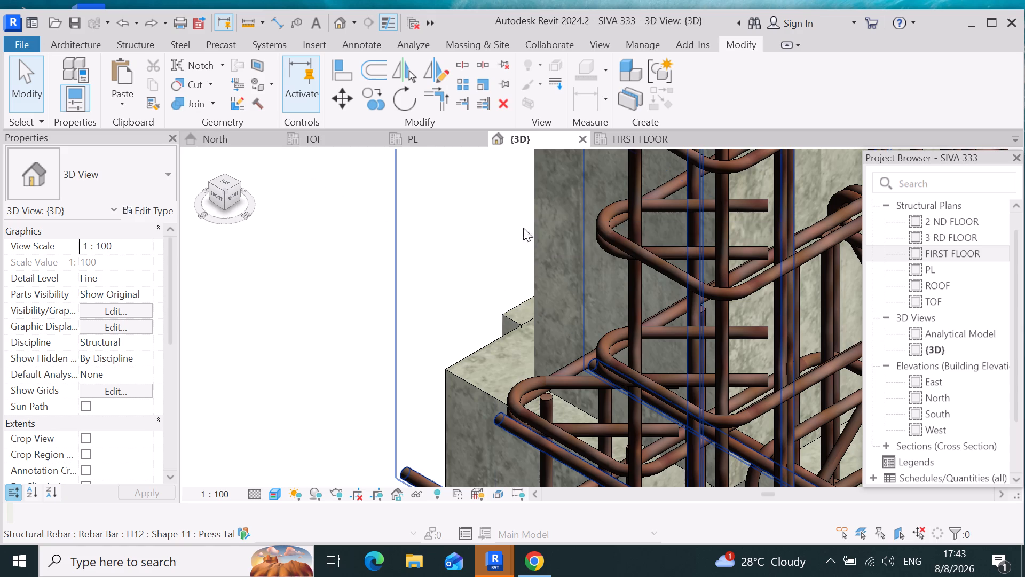
pyautogui.scroll(-19, 493, 321)
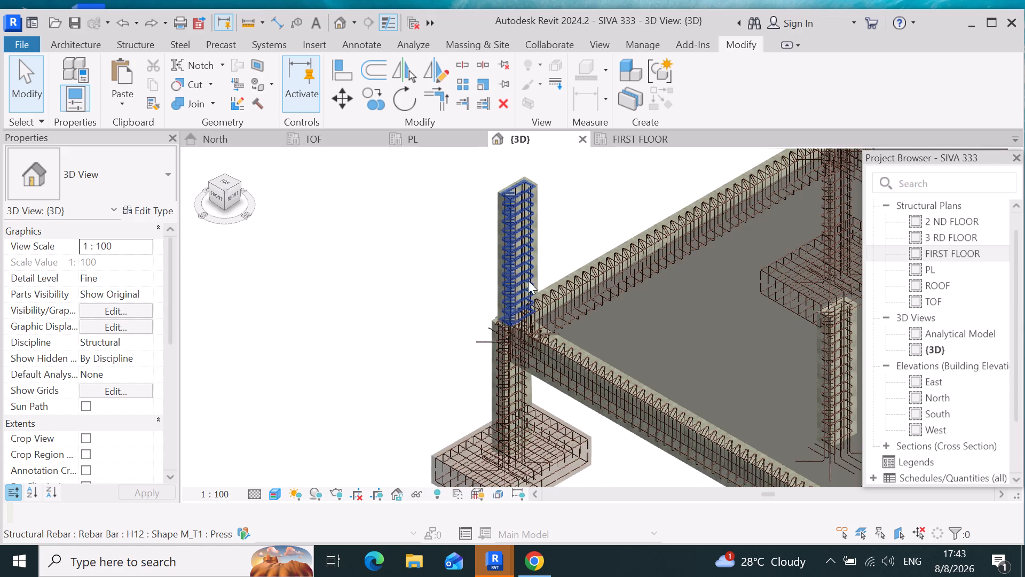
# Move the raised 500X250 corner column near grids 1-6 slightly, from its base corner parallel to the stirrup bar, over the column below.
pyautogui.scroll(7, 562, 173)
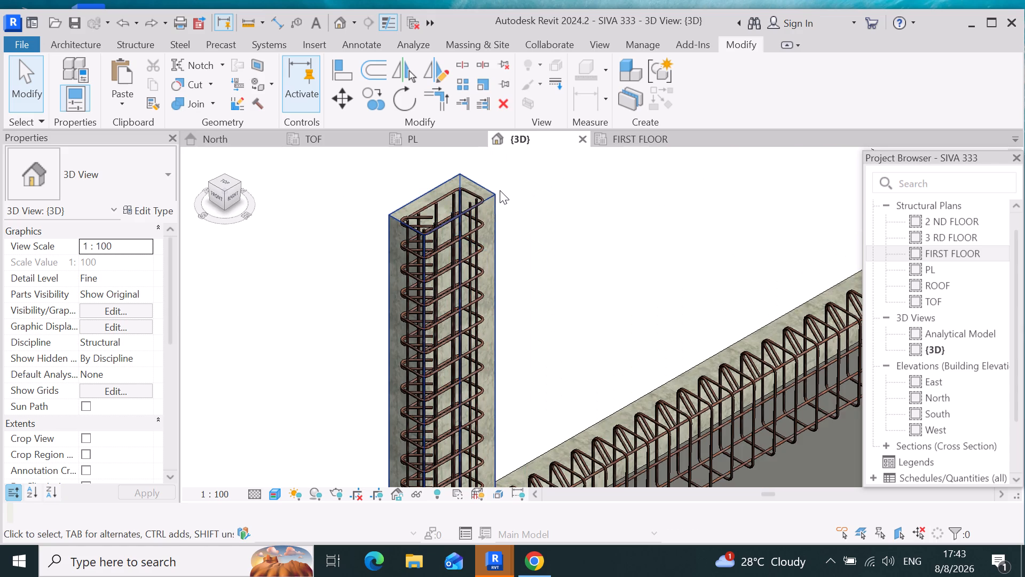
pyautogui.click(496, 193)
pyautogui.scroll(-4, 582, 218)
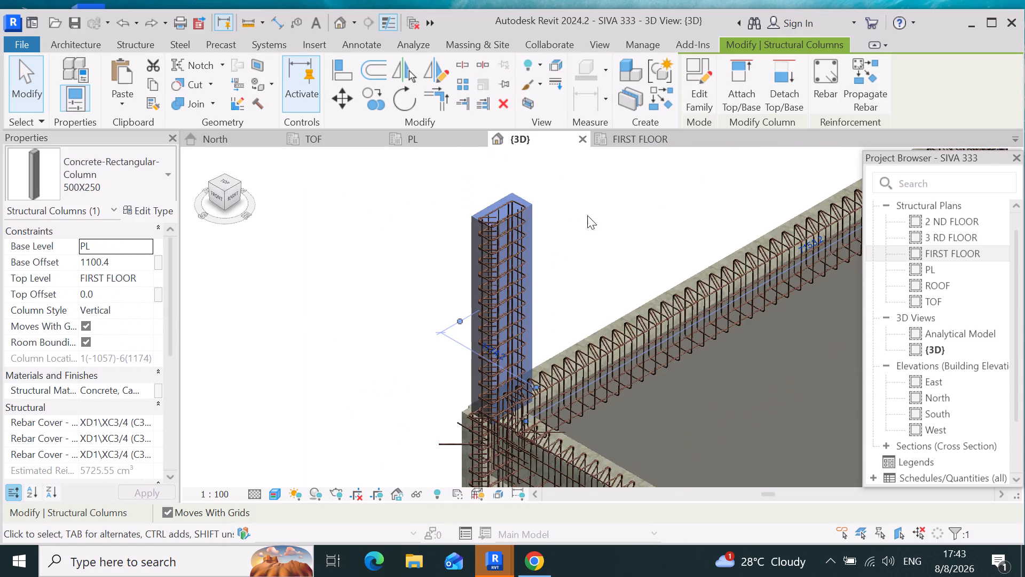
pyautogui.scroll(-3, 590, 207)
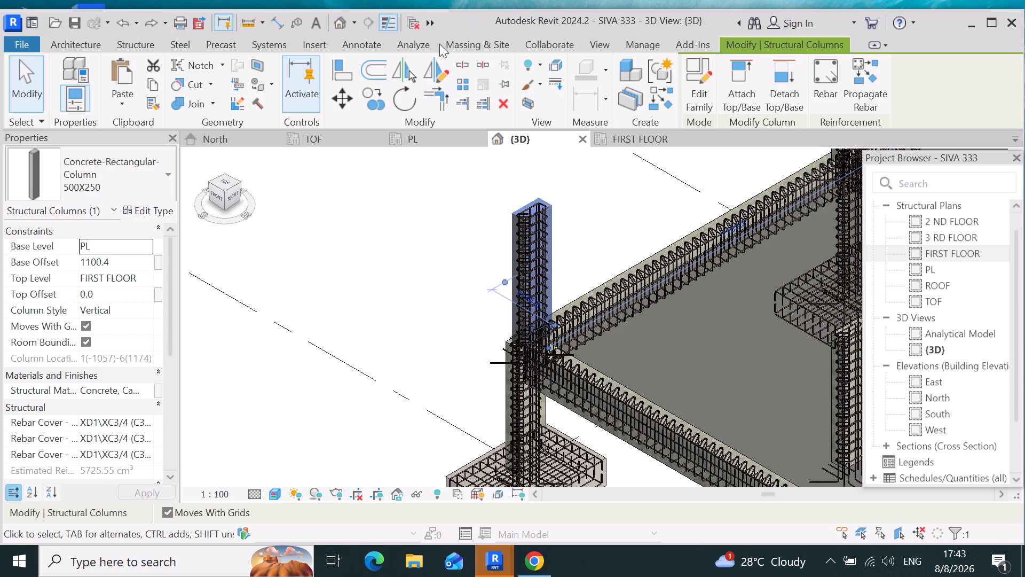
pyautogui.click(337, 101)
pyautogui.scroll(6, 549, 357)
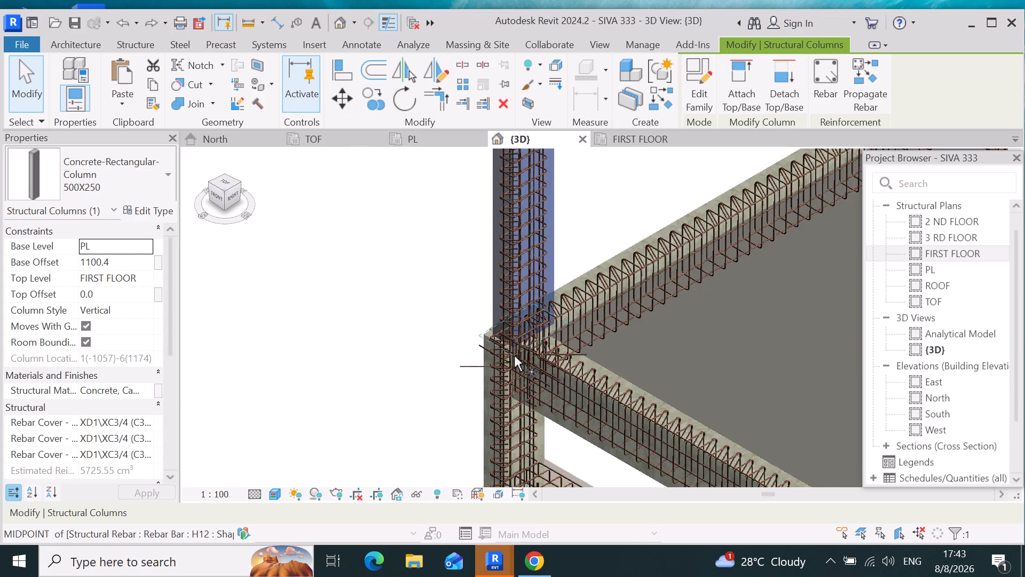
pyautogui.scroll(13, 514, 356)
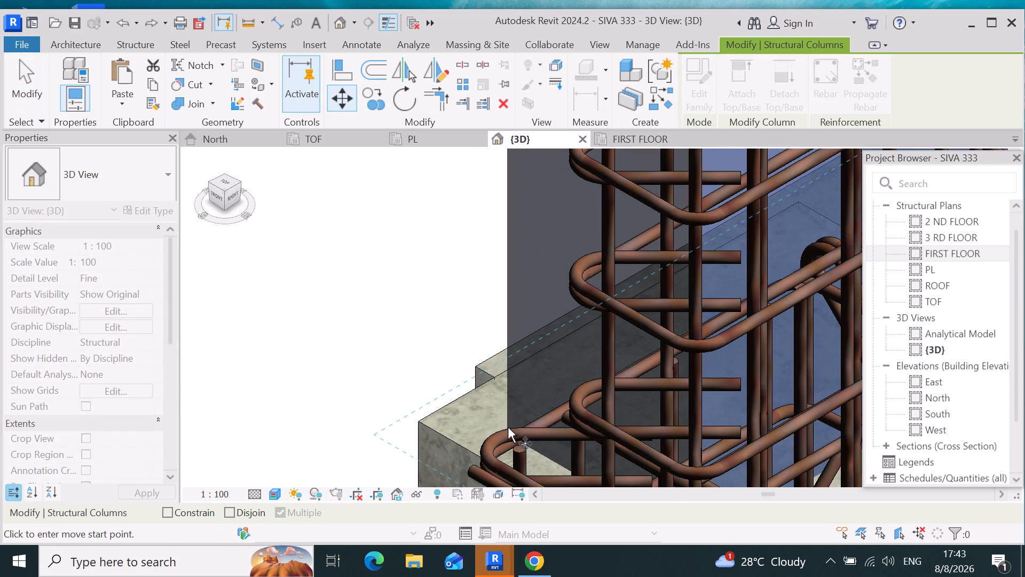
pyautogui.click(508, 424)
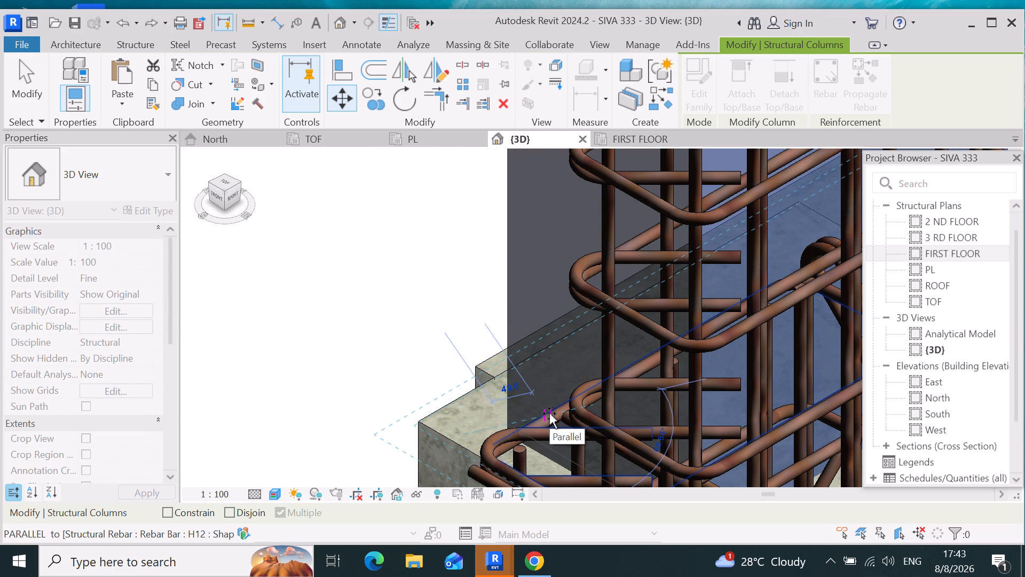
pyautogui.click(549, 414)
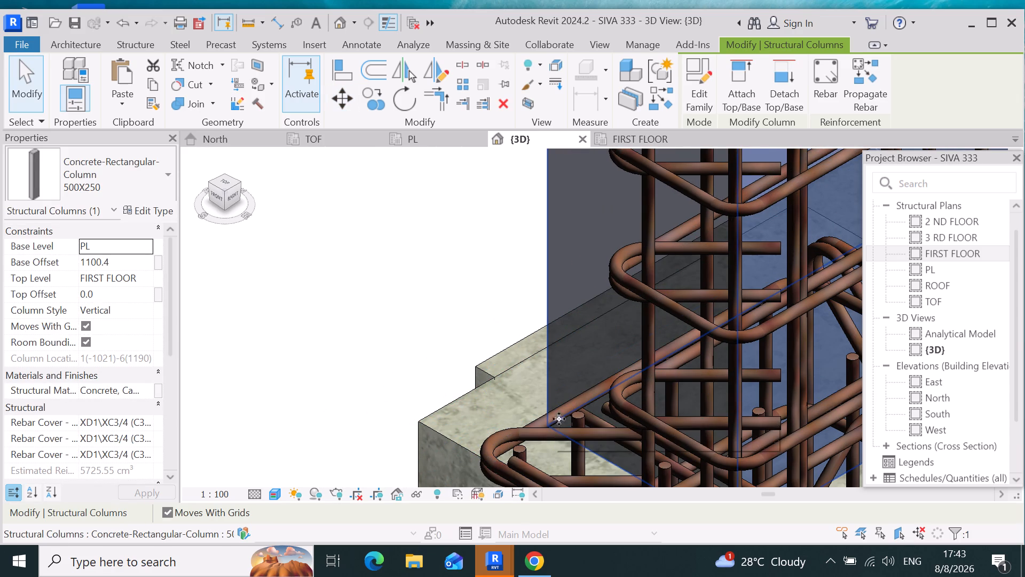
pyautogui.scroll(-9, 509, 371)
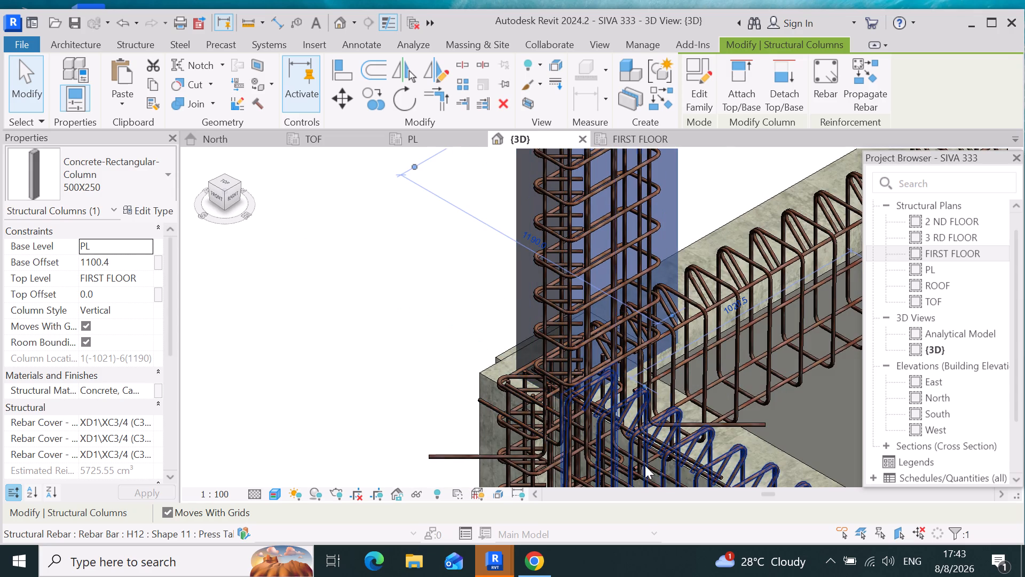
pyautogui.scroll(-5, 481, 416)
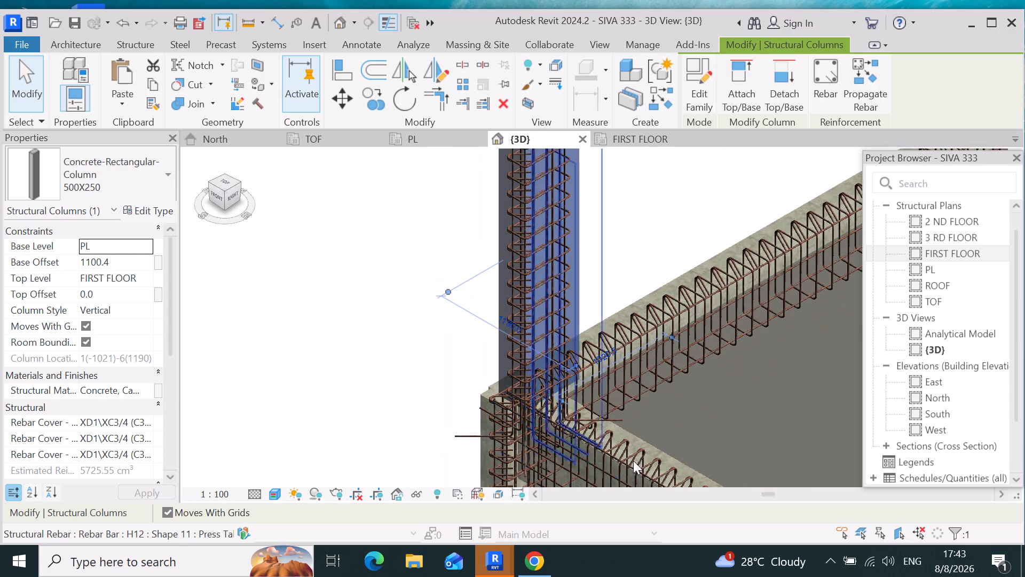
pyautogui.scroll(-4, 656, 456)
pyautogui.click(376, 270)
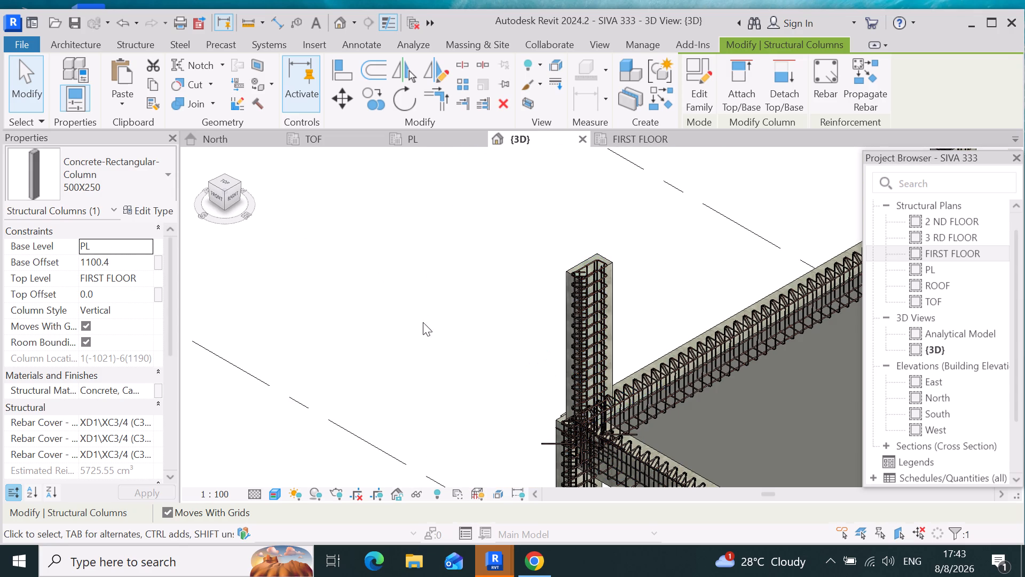
# Undo the last three changes to the raised corner column, including its small shift over the column below.
pyautogui.scroll(7, 630, 440)
pyautogui.scroll(4, 431, 487)
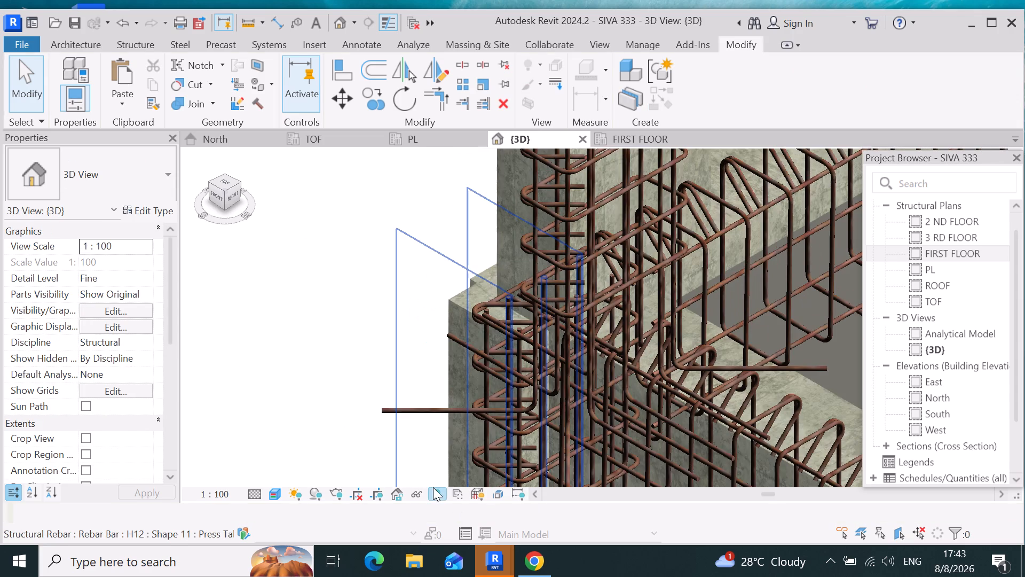
pyautogui.scroll(3, 433, 487)
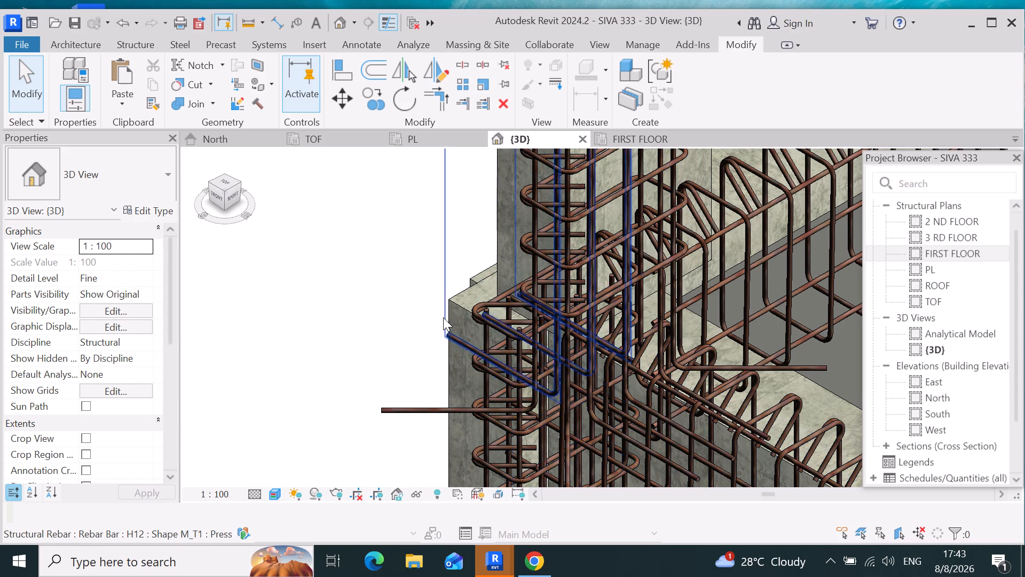
pyautogui.hotkey('ctrl', 'z')
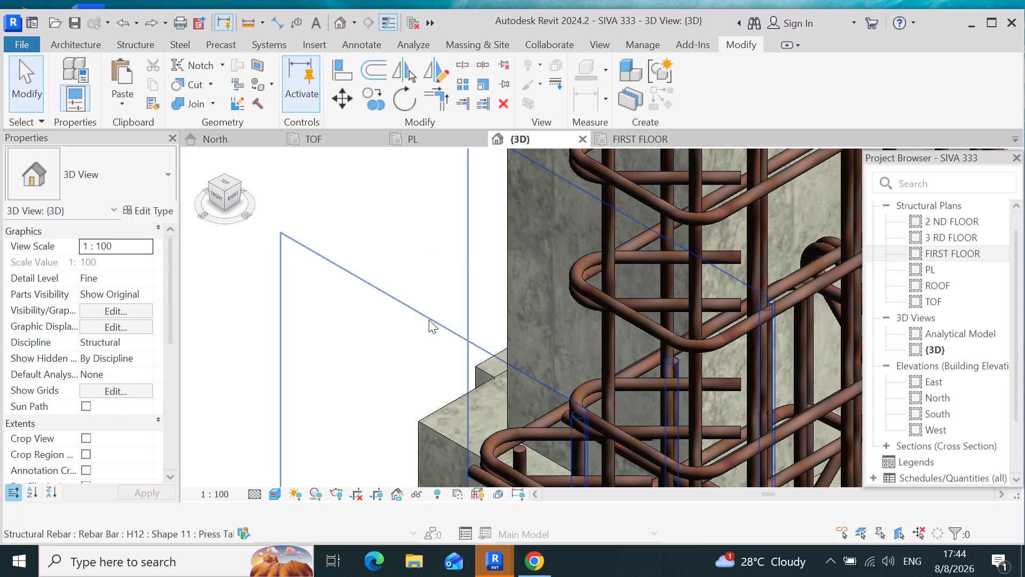
pyautogui.hotkey('ctrl', 'z')
pyautogui.hotkey('ctrl', 'z')
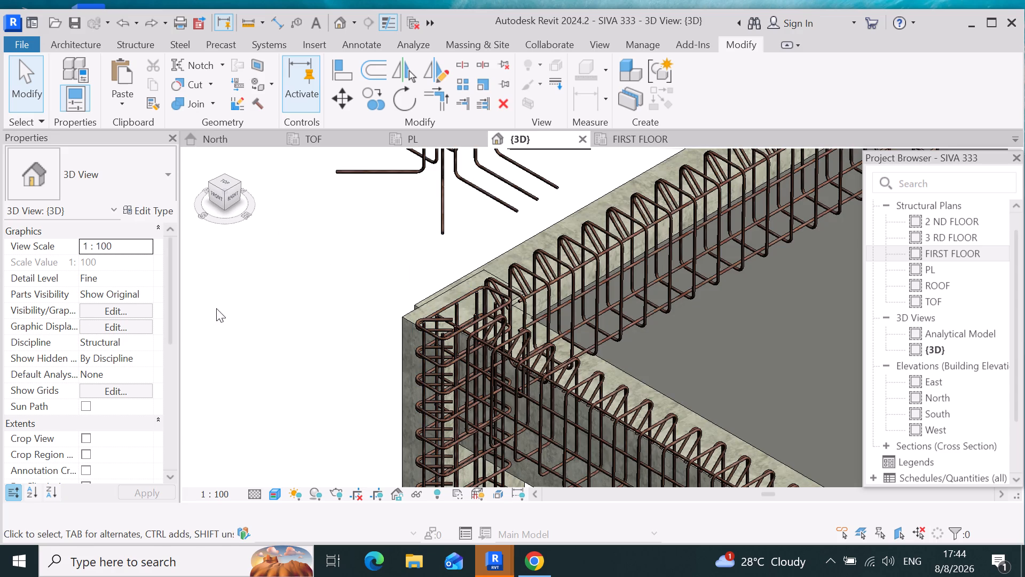
# Move the raised 500X250 column at grids 1-6 from its base down onto the corner column below, closing the column family without saving.
pyautogui.scroll(-10, 257, 338)
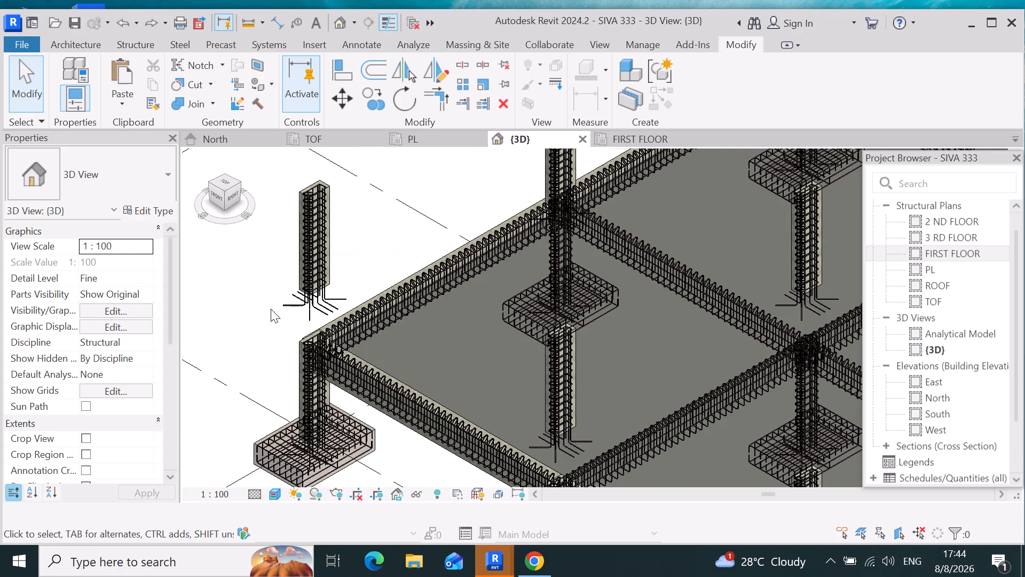
pyautogui.scroll(4, 294, 235)
pyautogui.scroll(-4, 311, 276)
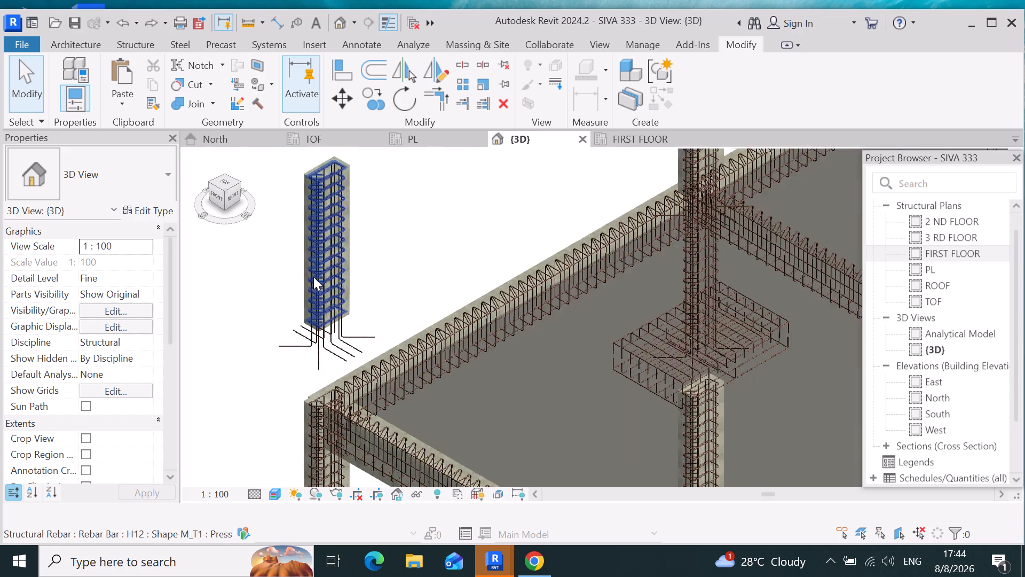
pyautogui.scroll(14, 345, 205)
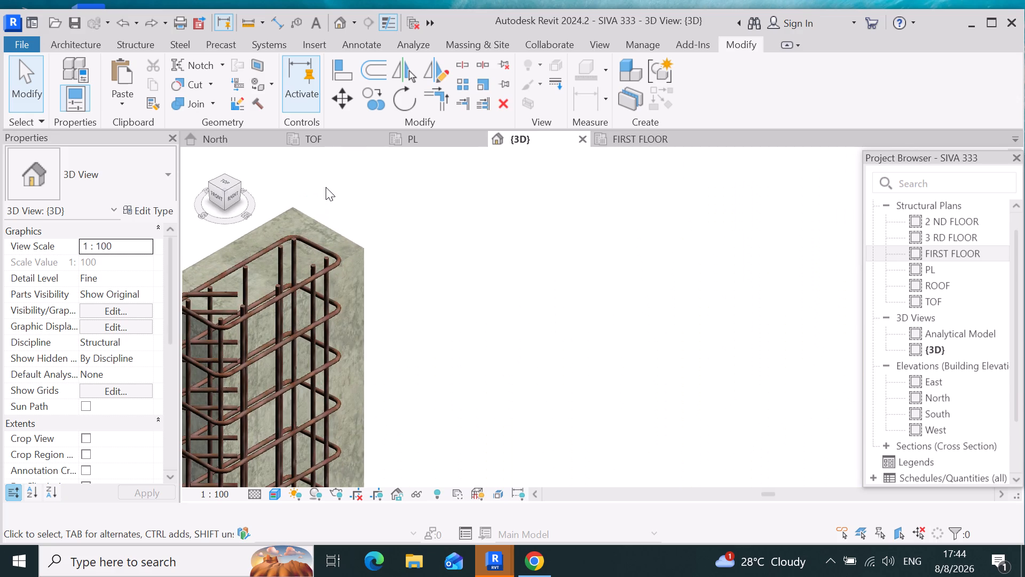
pyautogui.click(294, 207)
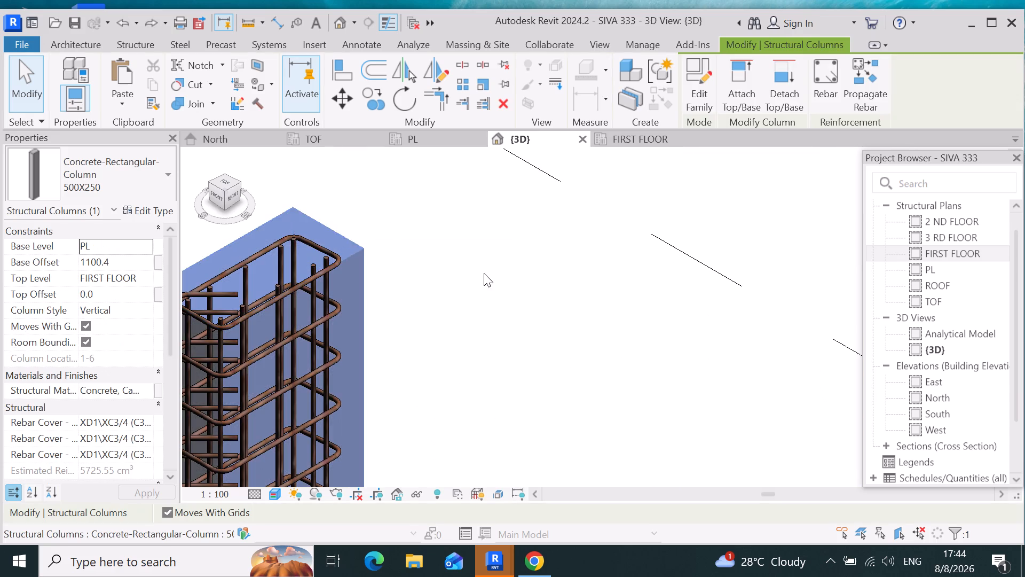
pyautogui.scroll(-11, 484, 257)
pyautogui.scroll(-4, 420, 206)
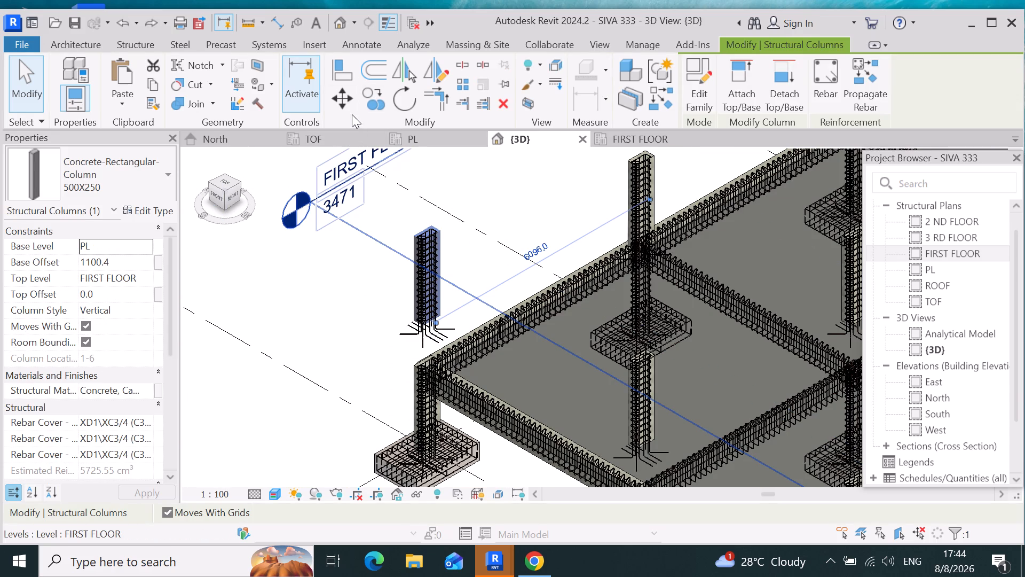
pyautogui.click(343, 103)
pyautogui.scroll(7, 415, 337)
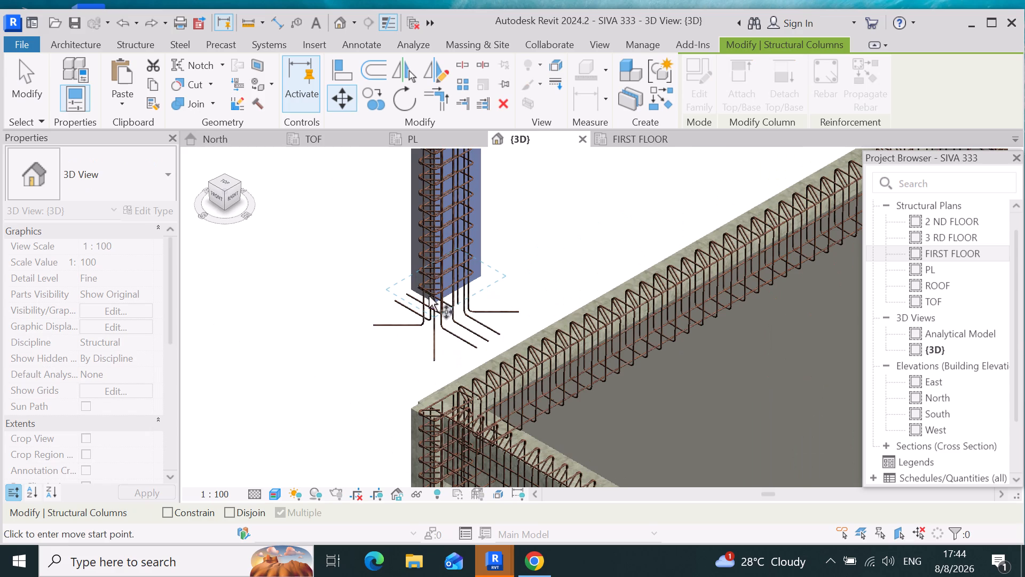
pyautogui.click(431, 298)
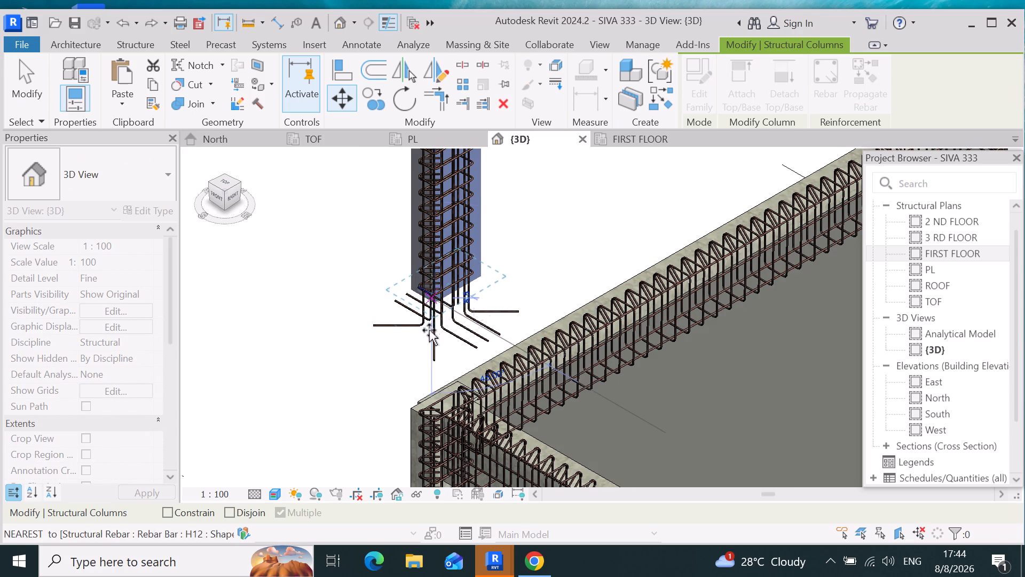
pyautogui.doubleClick(442, 417)
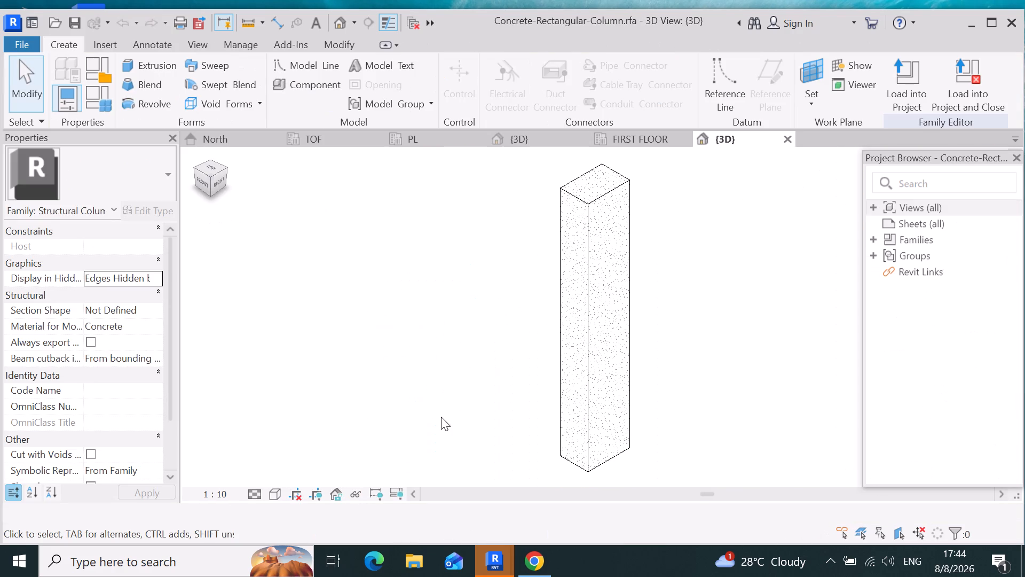
pyautogui.click(786, 144)
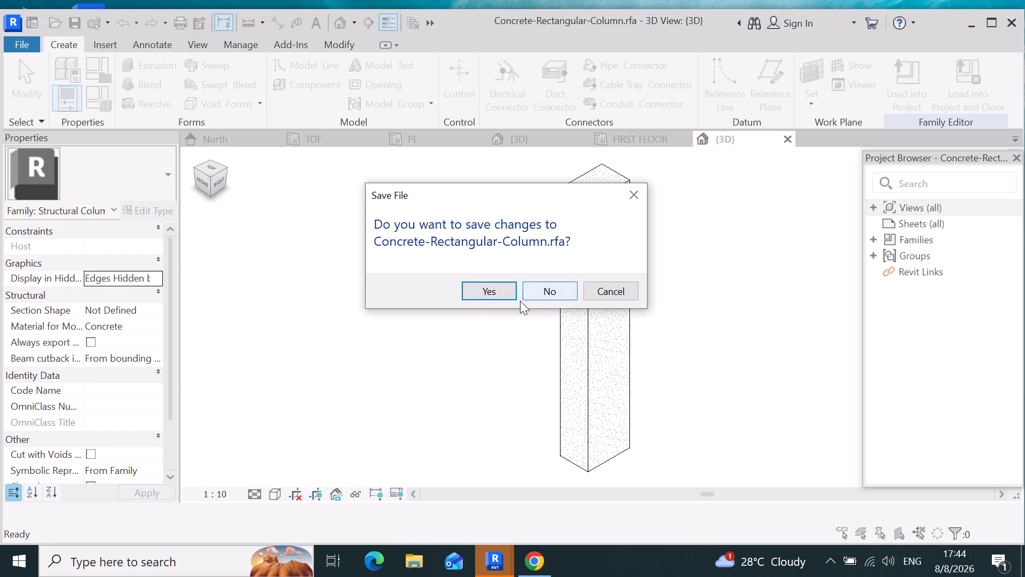
pyautogui.click(534, 293)
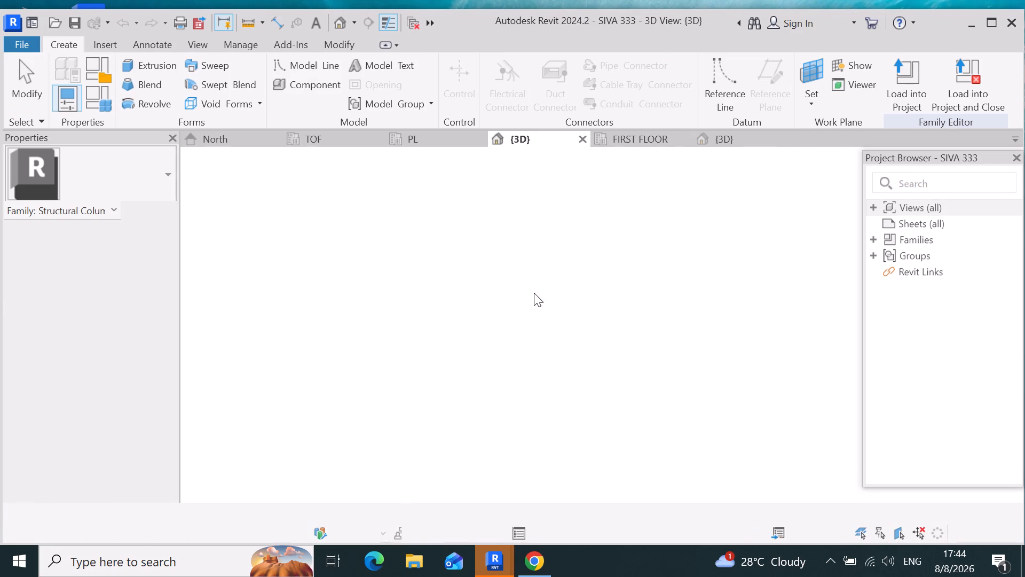
# Examine the repositioned corner column, plus the raised columns, PL beams and footings along the adjoining floor edges.
pyautogui.scroll(3, 455, 342)
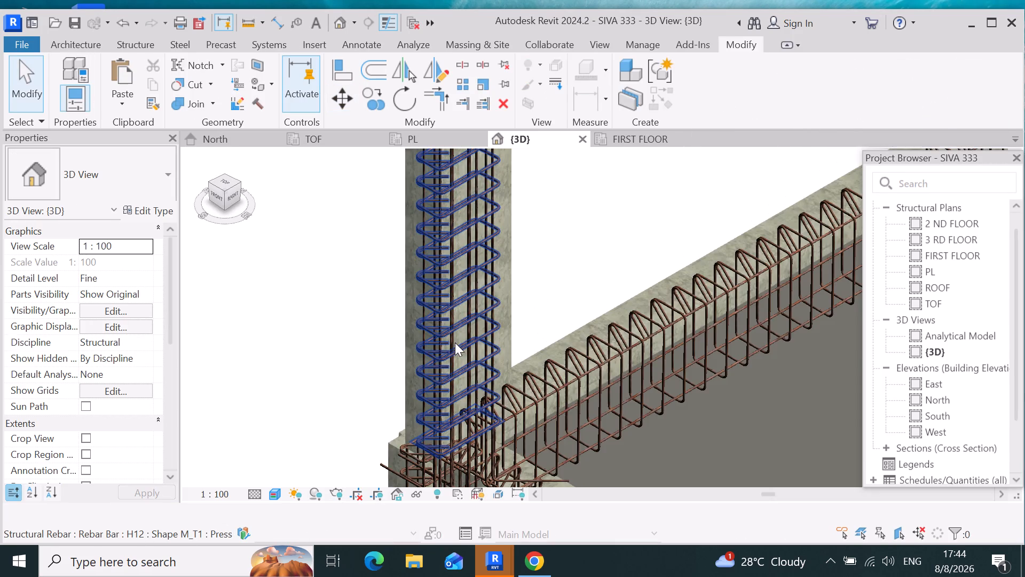
pyautogui.scroll(3, 454, 342)
pyautogui.scroll(-5, 322, 373)
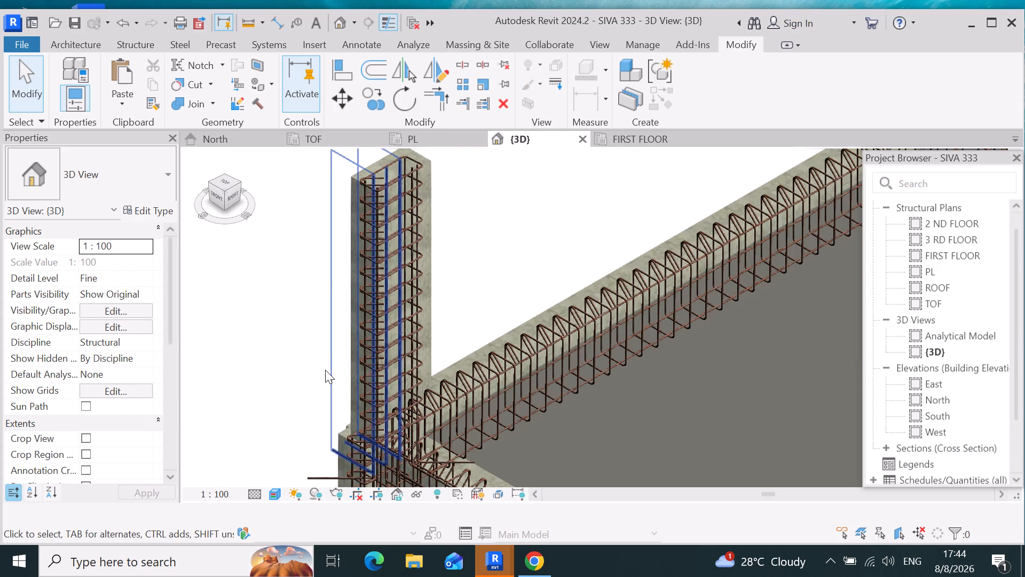
pyautogui.scroll(-5, 323, 369)
pyautogui.scroll(-5, 373, 391)
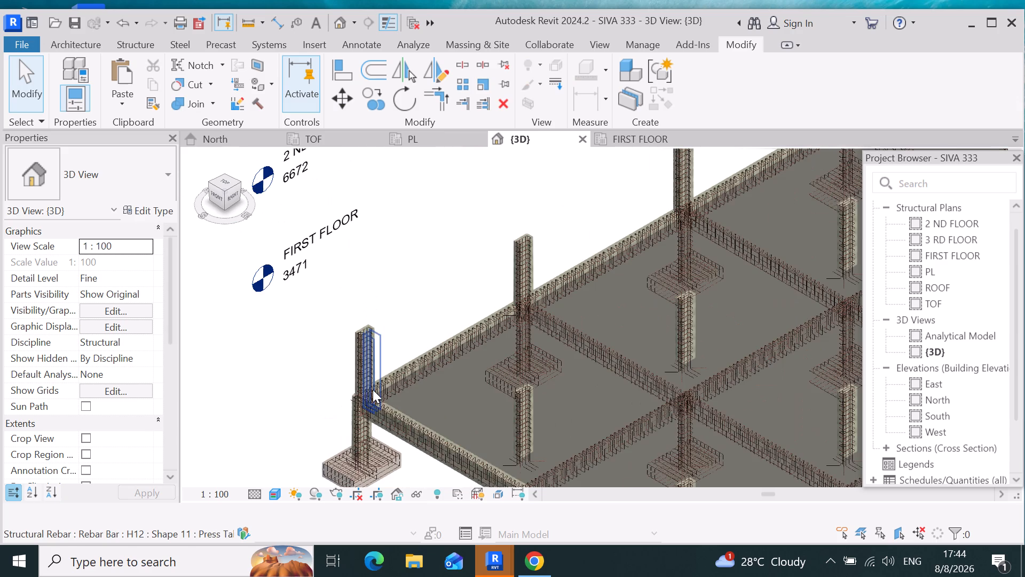
pyautogui.scroll(-4, 450, 379)
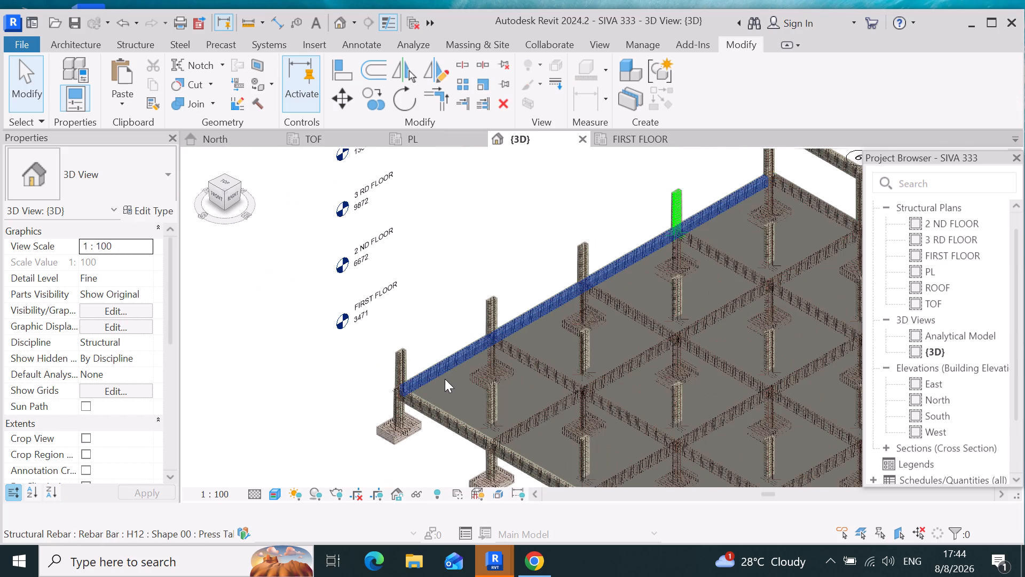
pyautogui.scroll(-4, 420, 367)
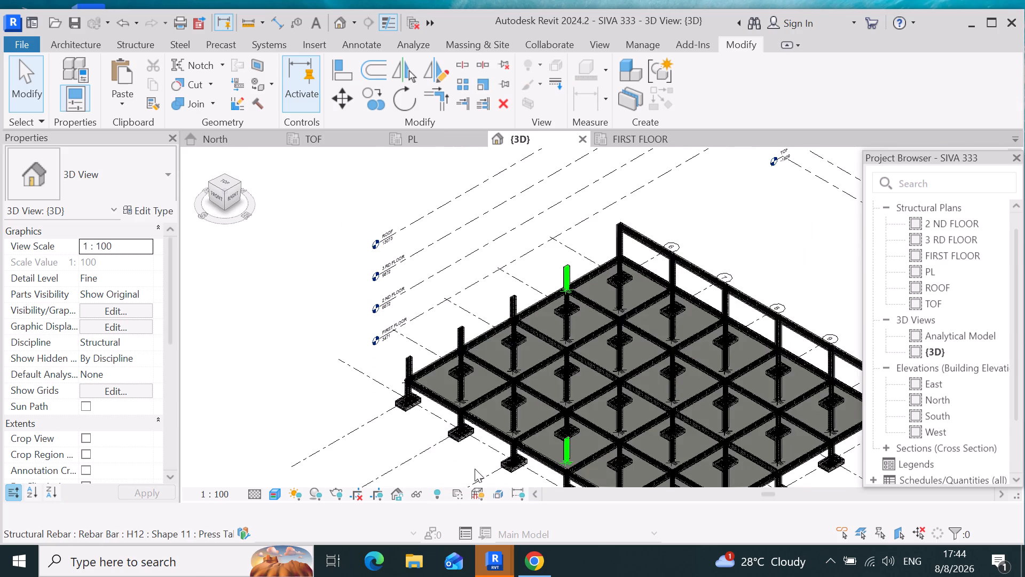
pyautogui.scroll(3, 481, 466)
pyautogui.scroll(11, 581, 455)
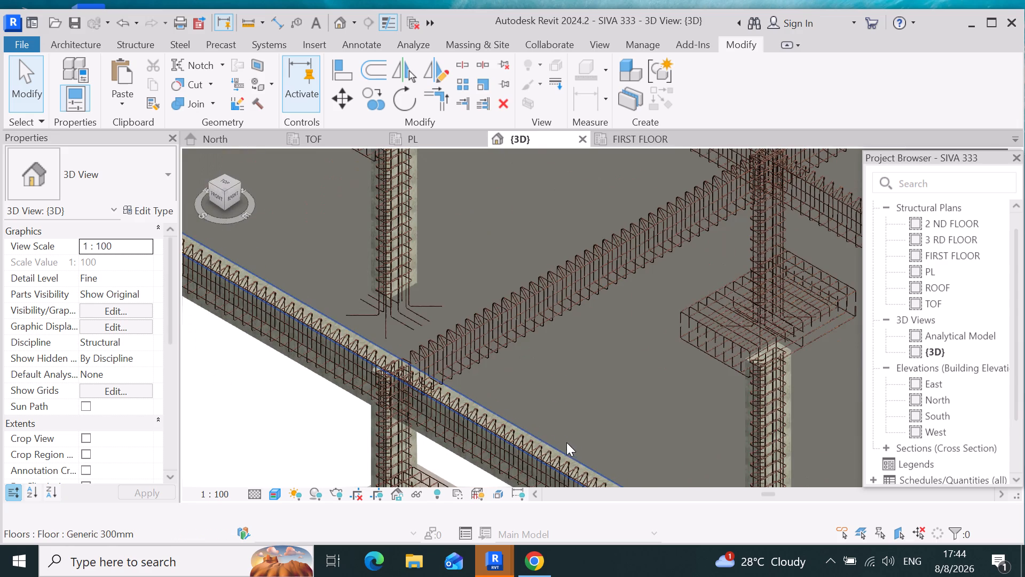
pyautogui.scroll(-4, 451, 324)
pyautogui.scroll(4, 647, 448)
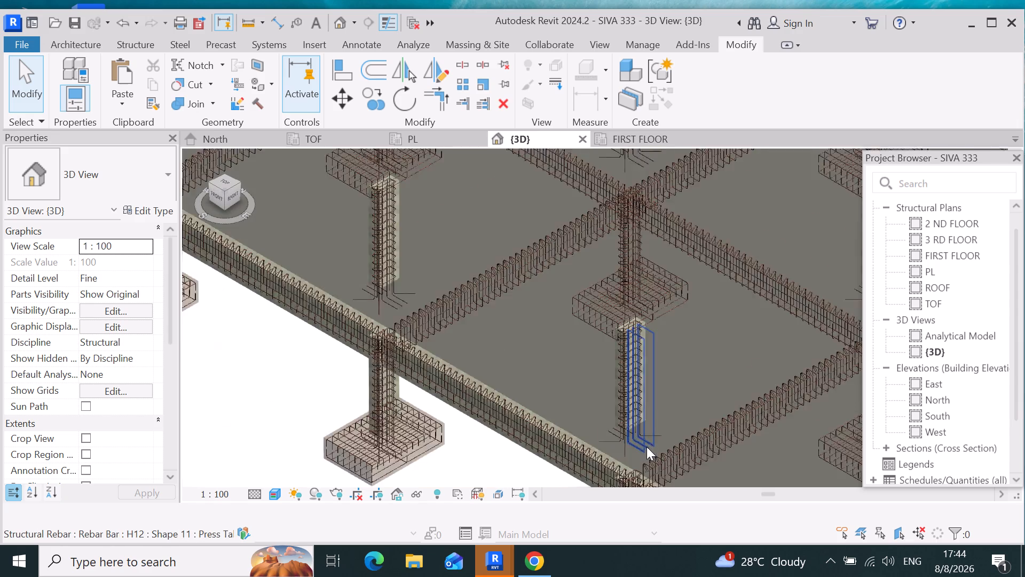
pyautogui.scroll(-11, 514, 347)
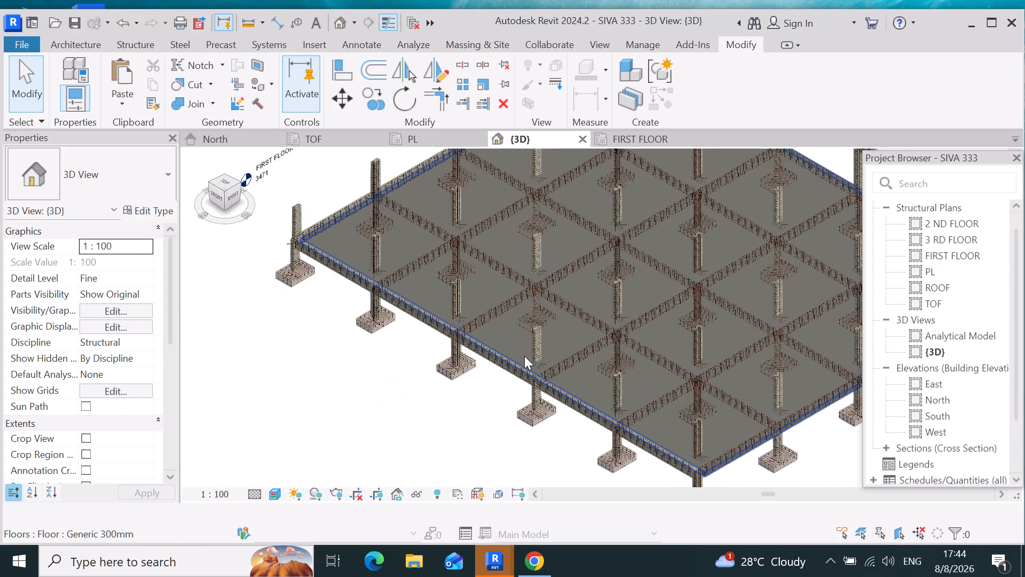
pyautogui.scroll(4, 577, 372)
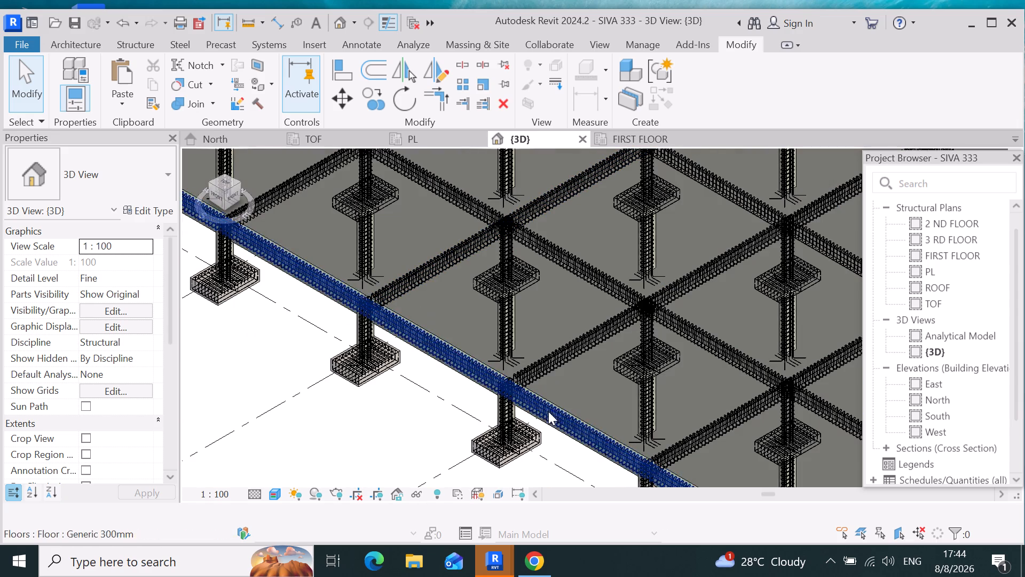
pyautogui.scroll(-6, 477, 320)
pyautogui.scroll(4, 574, 401)
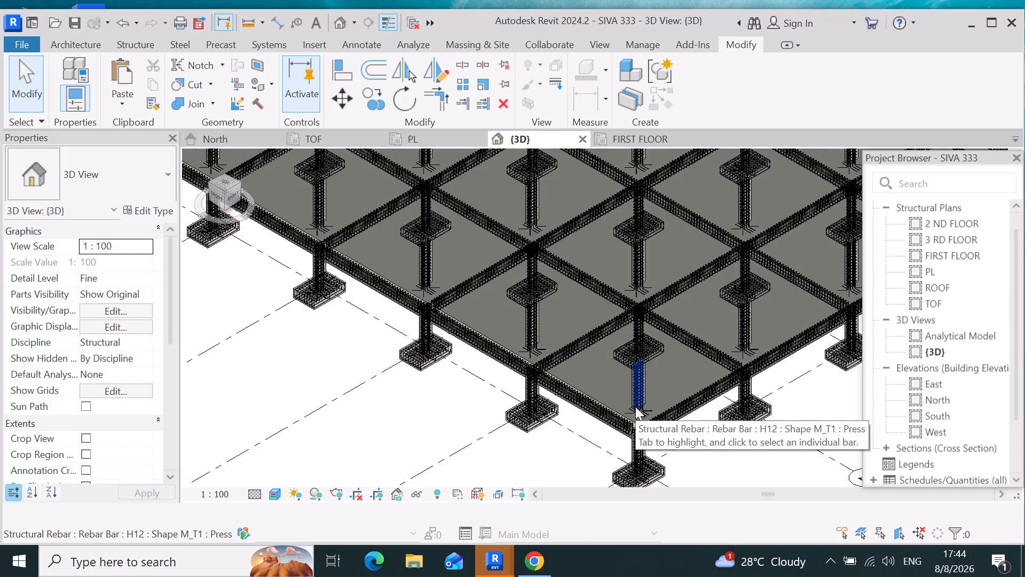
pyautogui.scroll(4, 655, 400)
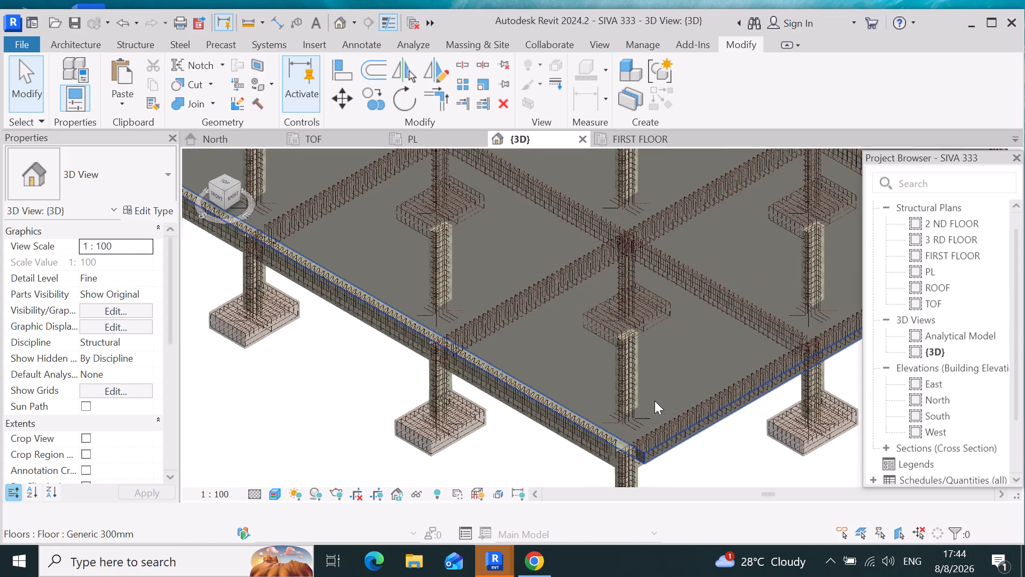
# Move the raised 500X250 column at grids 1-11 from its base down onto the edge-beam column below it.
pyautogui.scroll(4, 645, 373)
pyautogui.scroll(3, 640, 300)
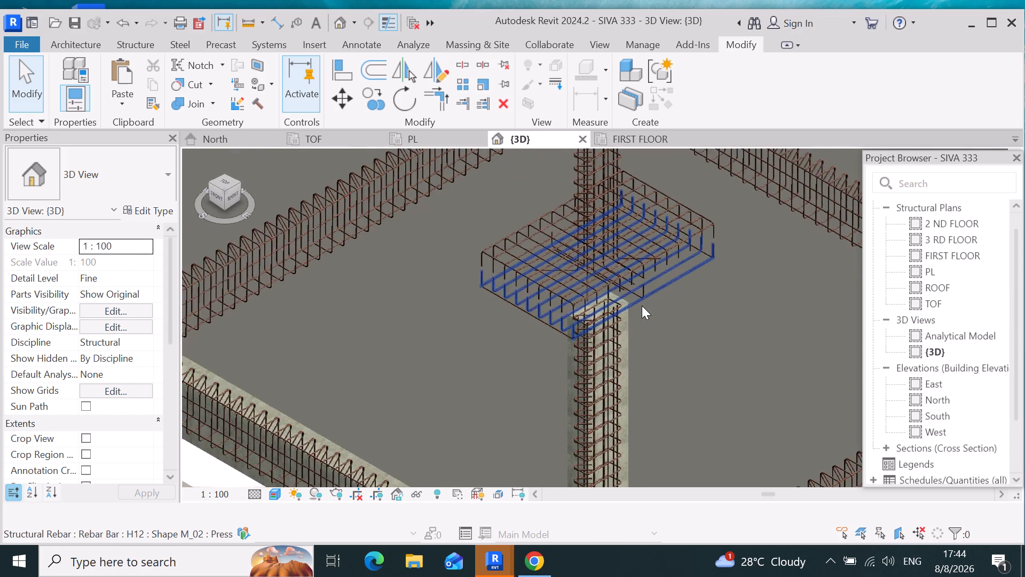
pyautogui.scroll(10, 642, 306)
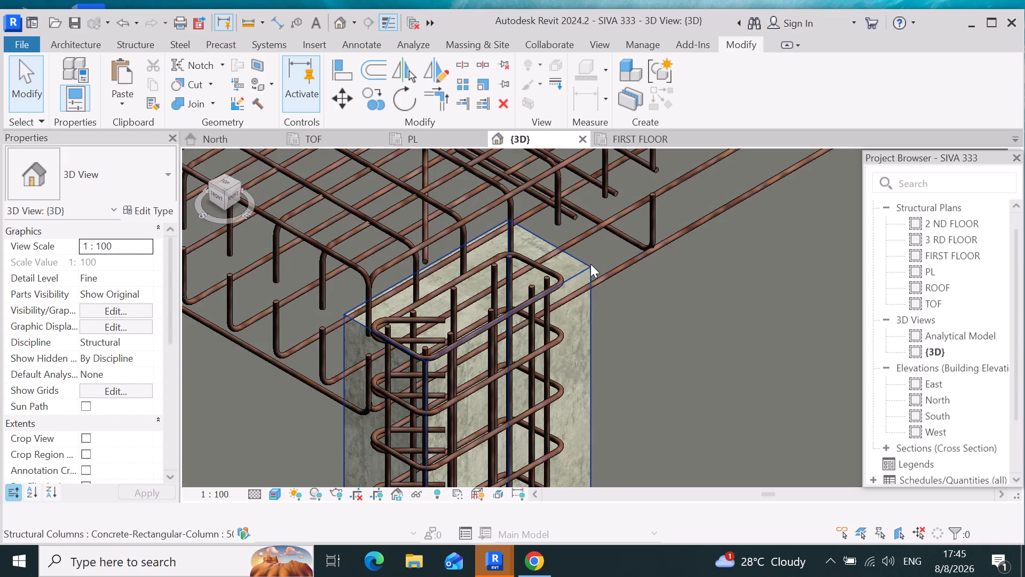
pyautogui.click(586, 263)
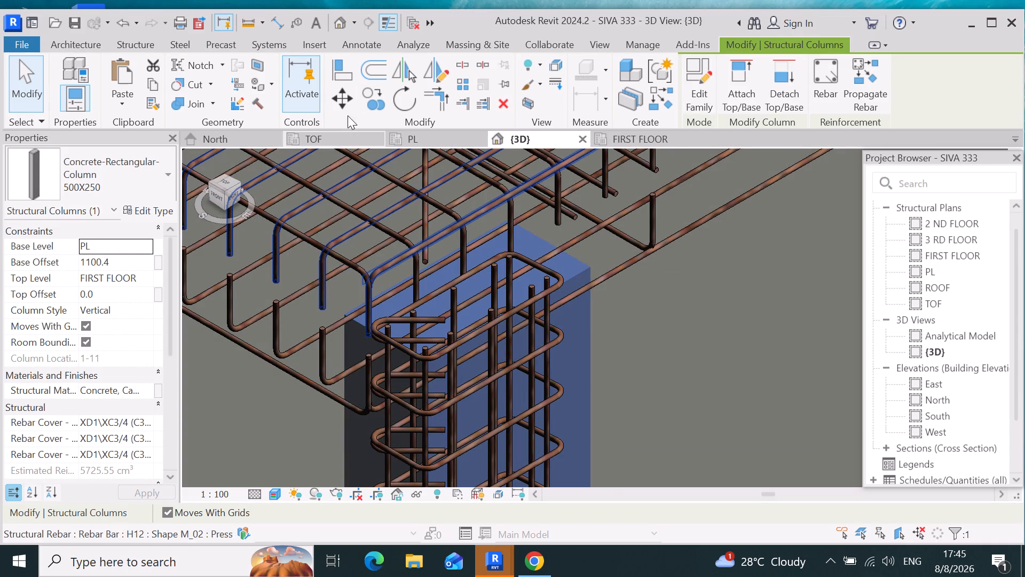
pyautogui.click(343, 97)
pyautogui.scroll(-13, 428, 232)
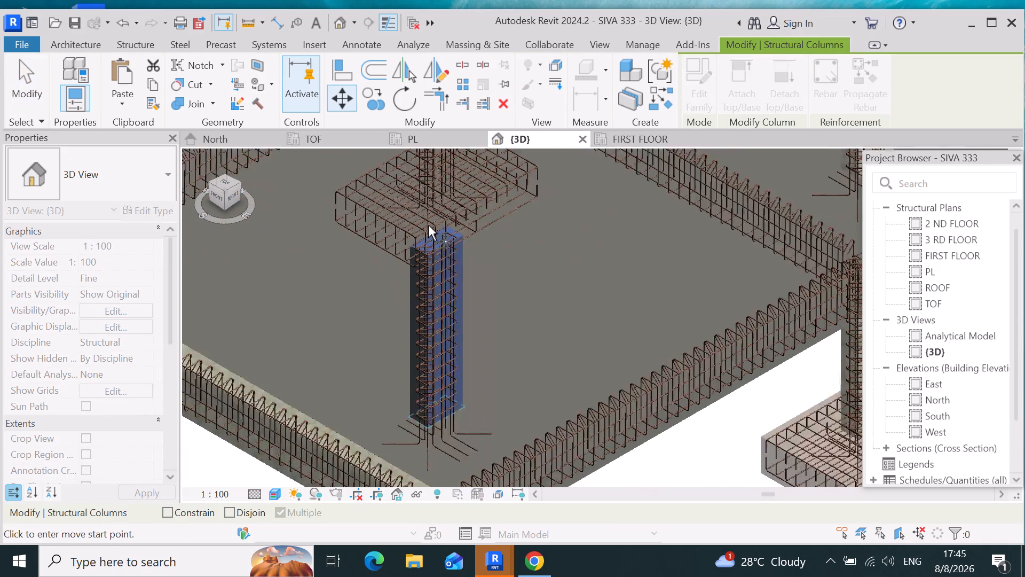
pyautogui.scroll(-1, 428, 225)
pyautogui.click(425, 354)
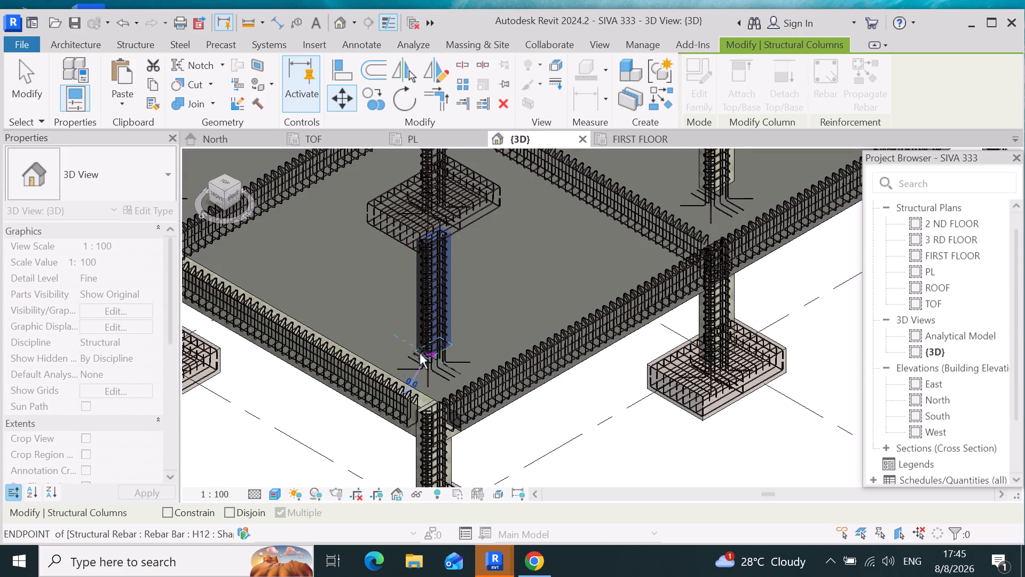
pyautogui.scroll(1, 409, 428)
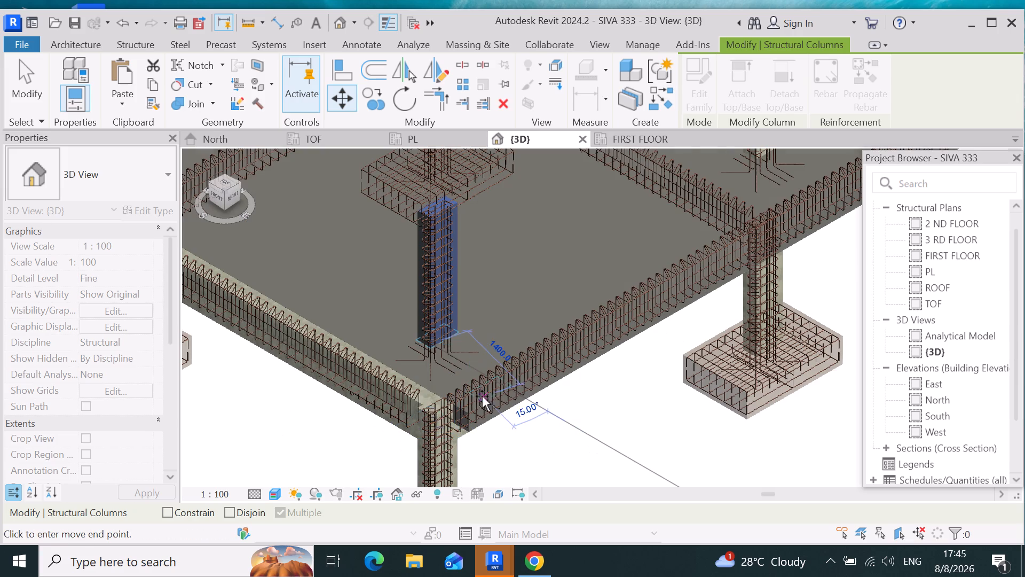
pyautogui.scroll(8, 428, 402)
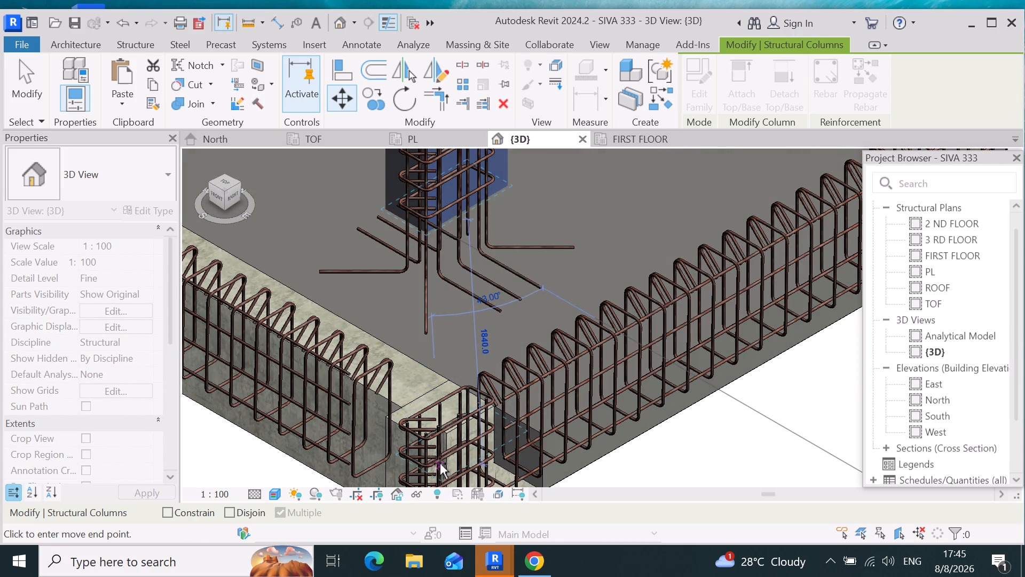
pyautogui.click(448, 439)
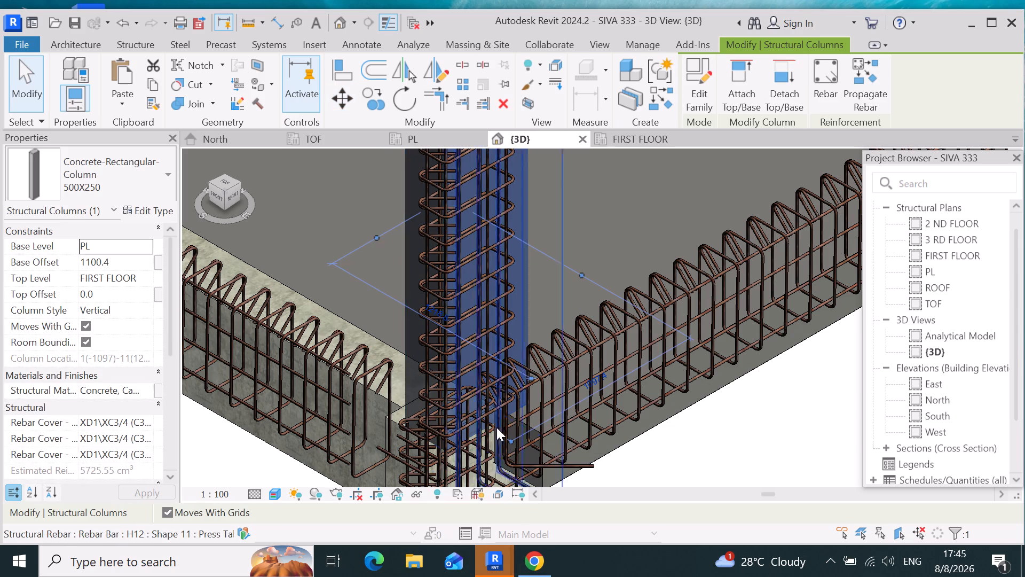
# Move the raised 500X250 column at grids 1-10 from its base down onto the edge column below.
pyautogui.scroll(1, 496, 417)
pyautogui.scroll(-9, 533, 487)
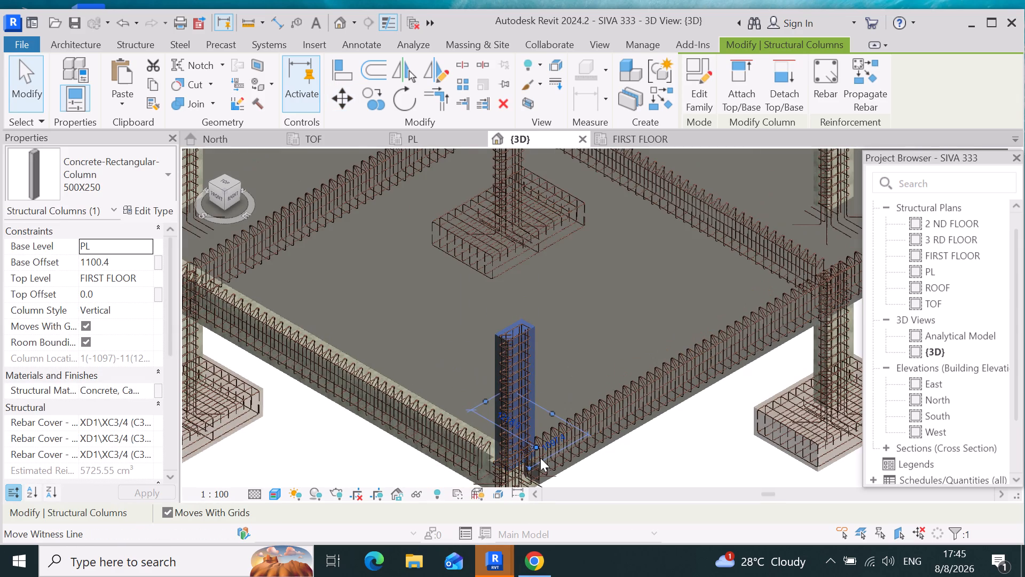
pyautogui.scroll(-5, 572, 434)
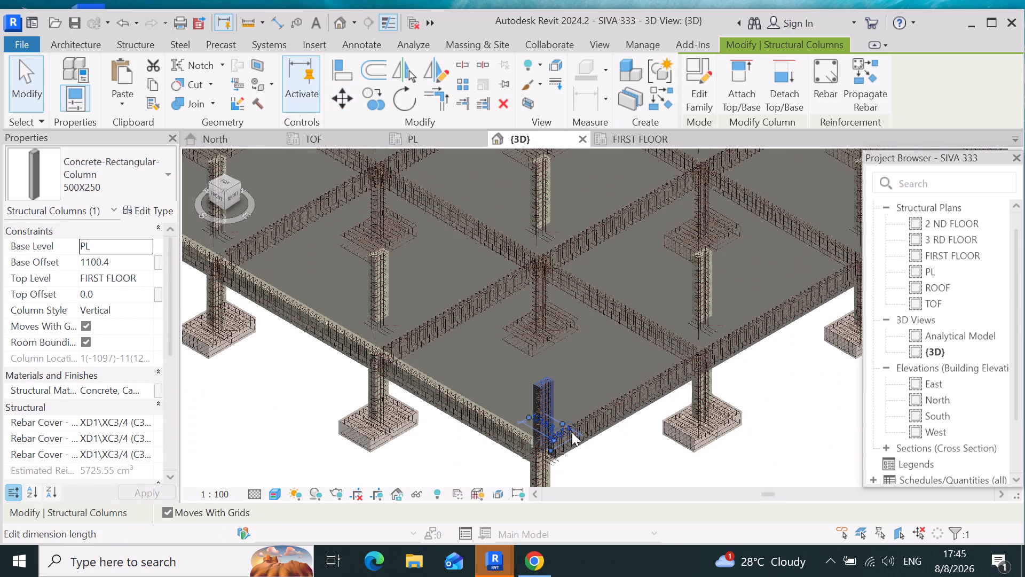
pyautogui.scroll(11, 361, 227)
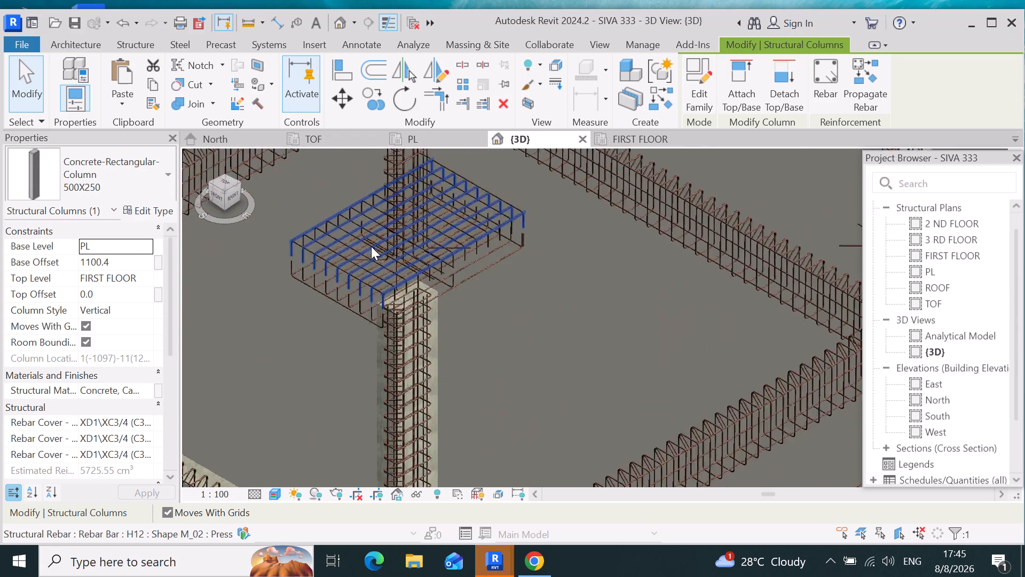
pyautogui.scroll(4, 371, 246)
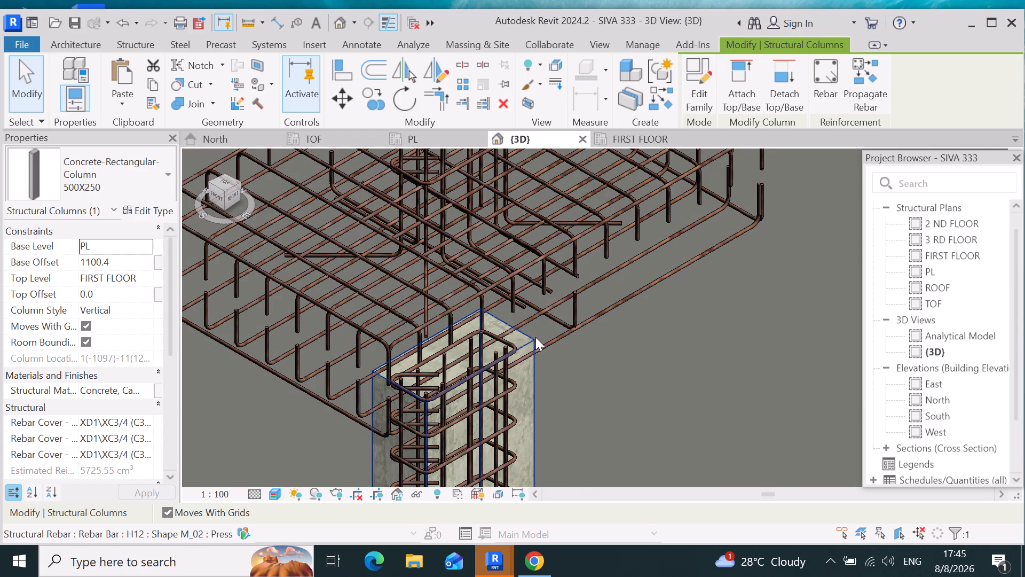
pyautogui.click(534, 340)
pyautogui.scroll(-4, 525, 327)
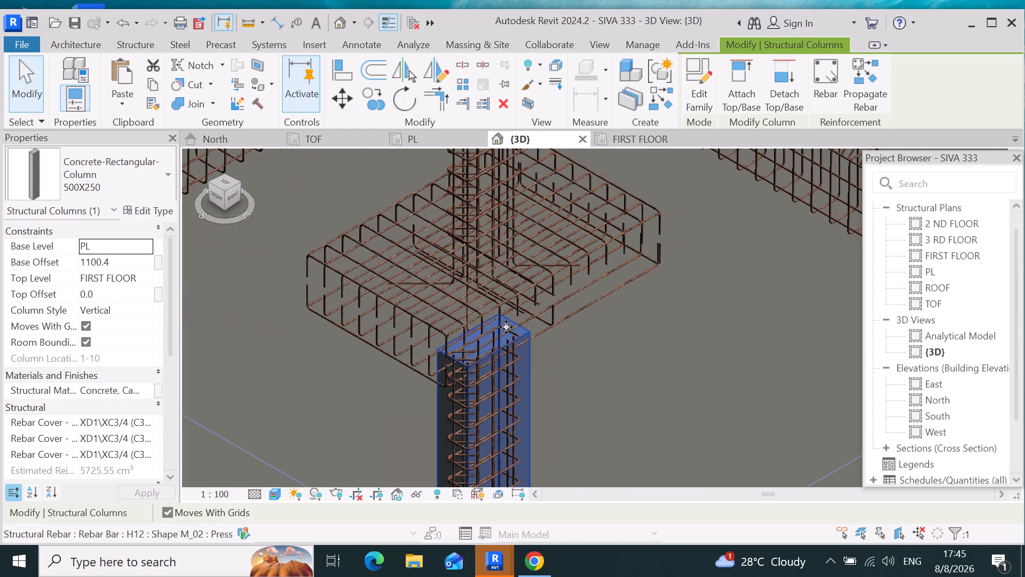
pyautogui.click(337, 111)
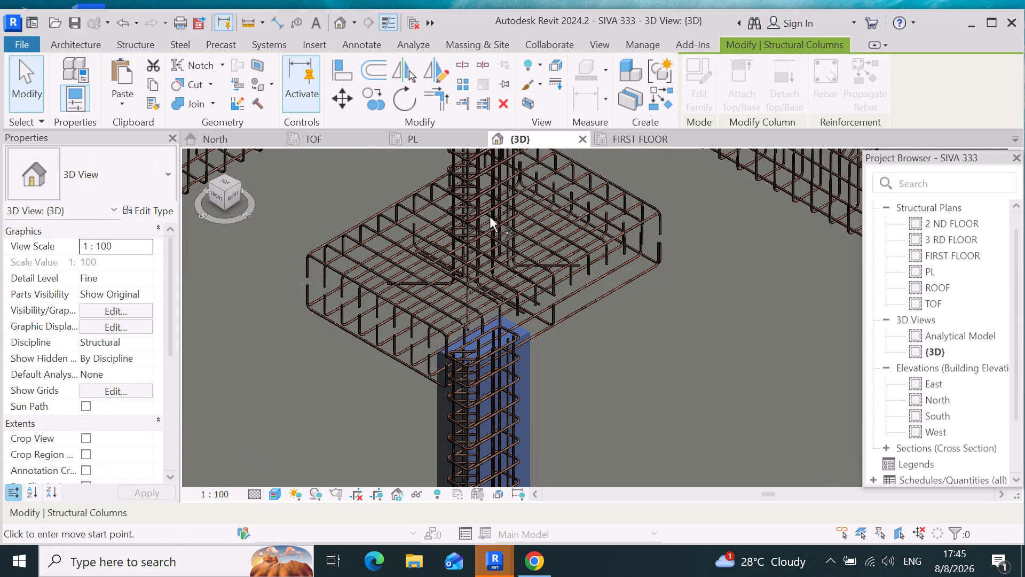
pyautogui.scroll(-8, 495, 209)
pyautogui.click(490, 356)
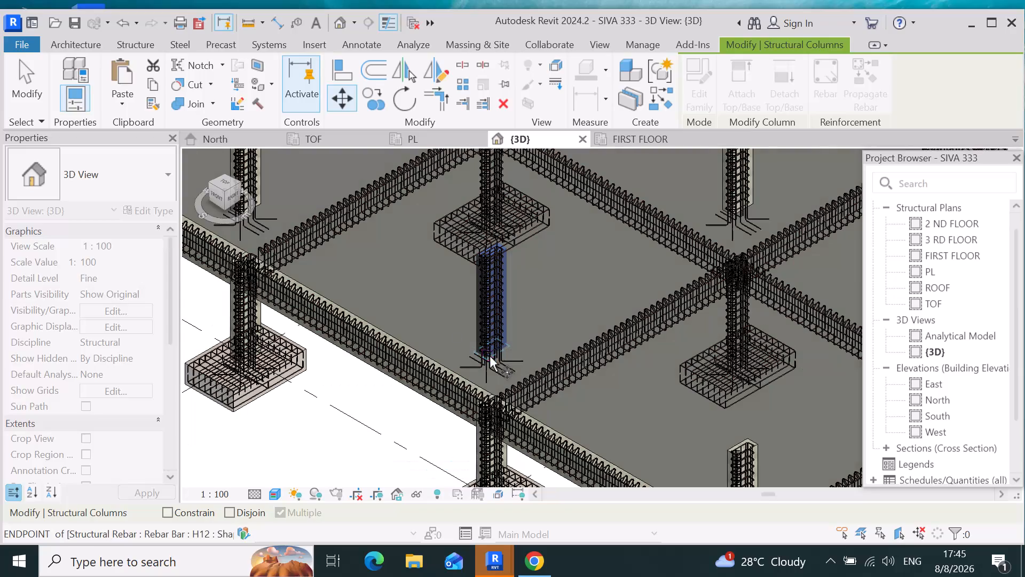
pyautogui.click(494, 406)
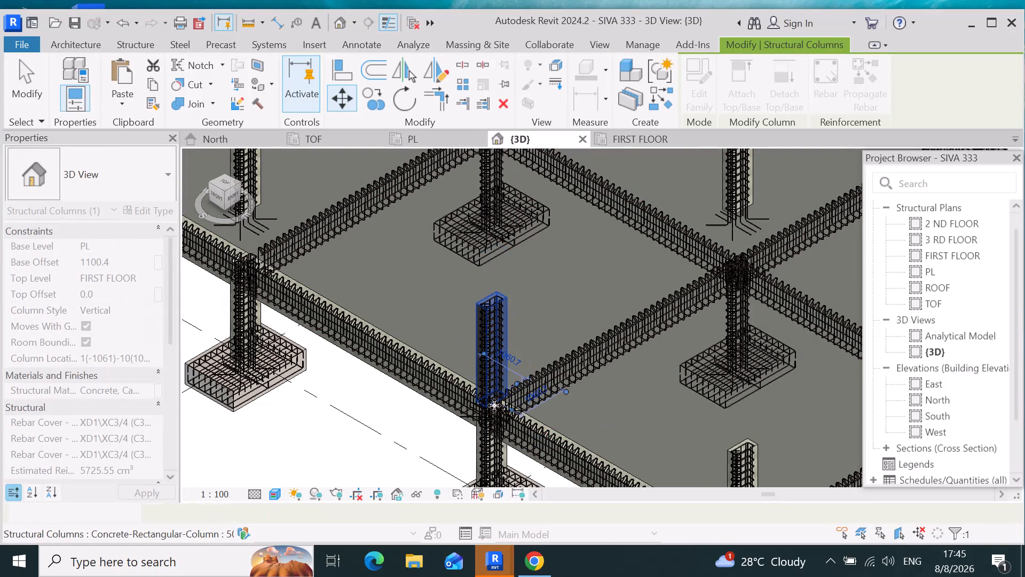
# Move the raised 500X250 column at grids 1-9 about 1600 mm from its base onto the edge column below.
pyautogui.scroll(-4, 507, 448)
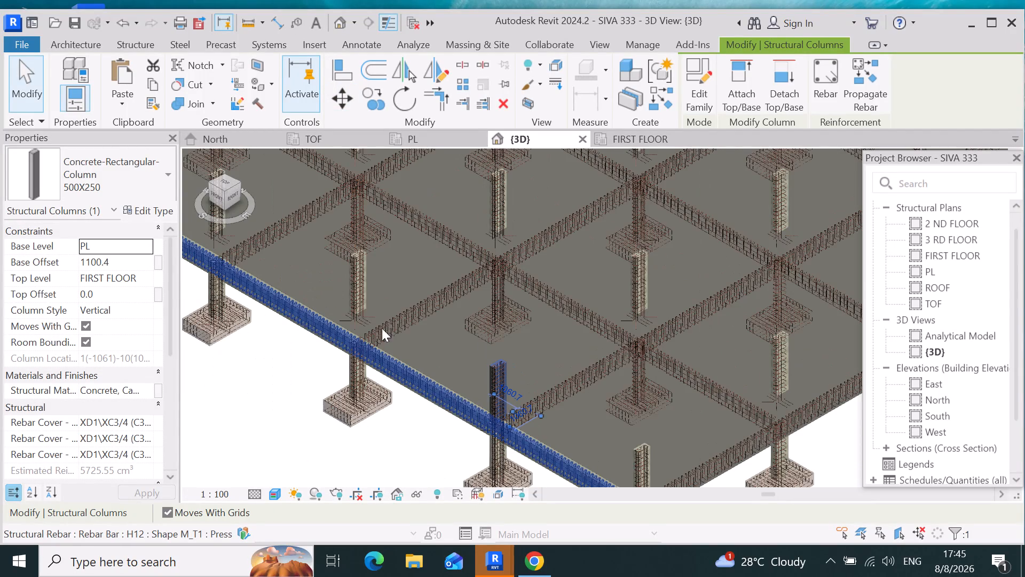
pyautogui.scroll(7, 349, 257)
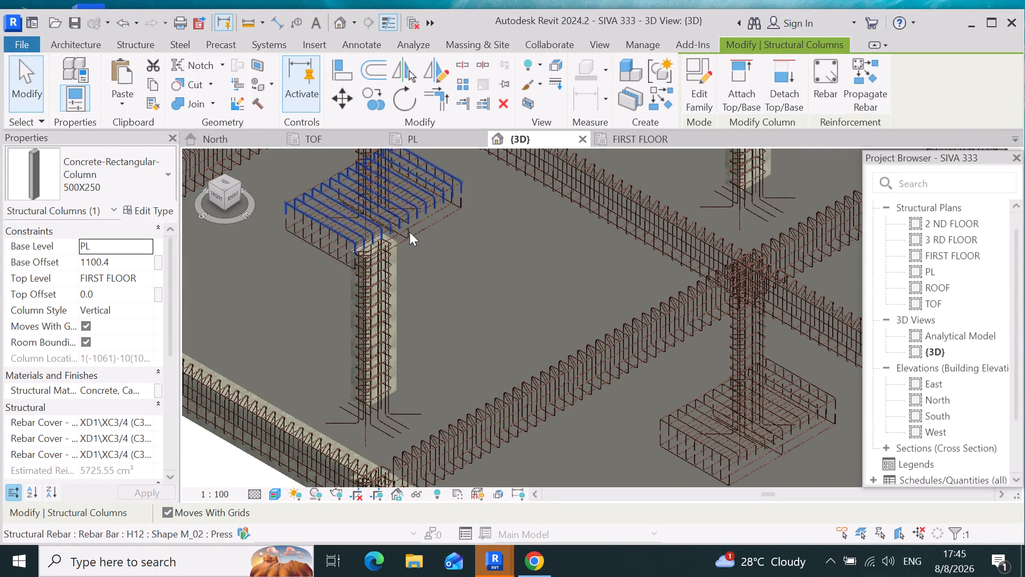
pyautogui.scroll(7, 415, 231)
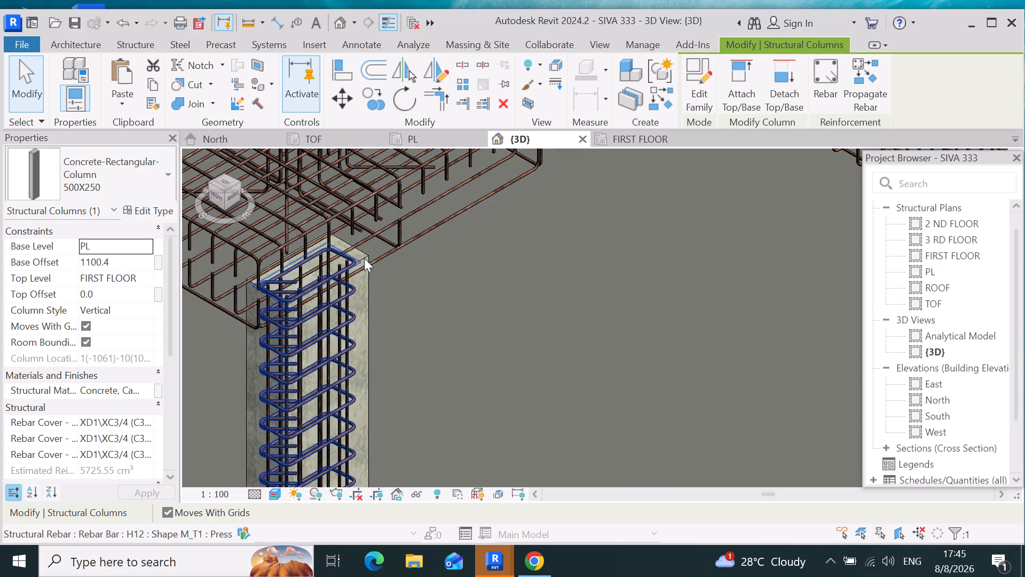
pyautogui.click(368, 249)
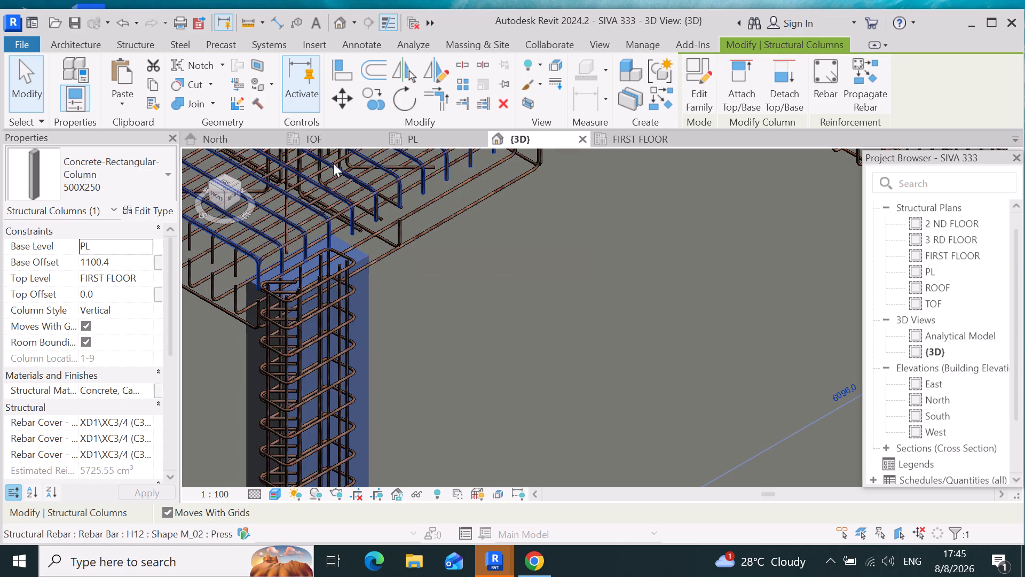
pyautogui.click(341, 92)
pyautogui.scroll(-5, 404, 277)
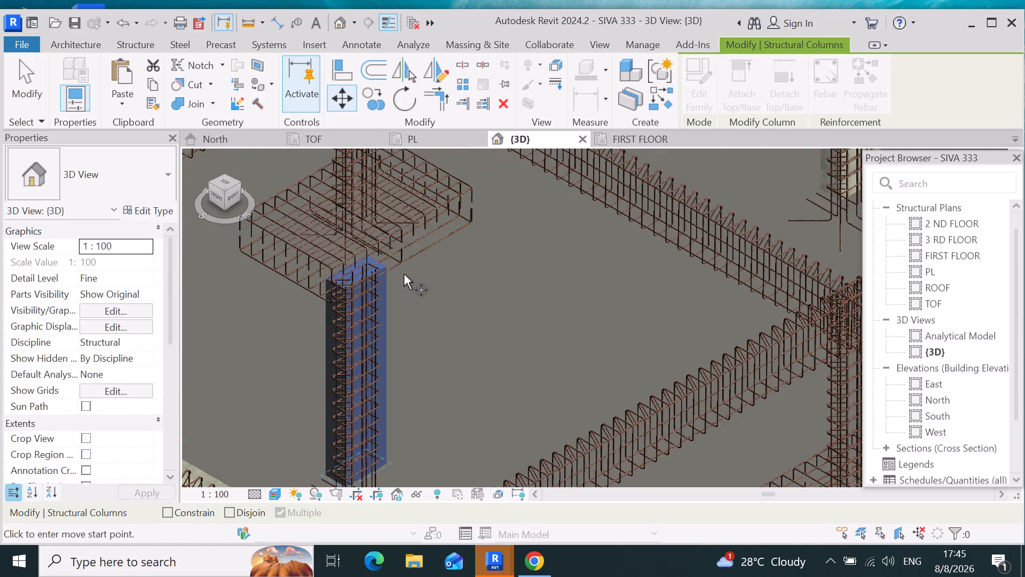
pyautogui.scroll(-4, 404, 274)
pyautogui.scroll(7, 388, 378)
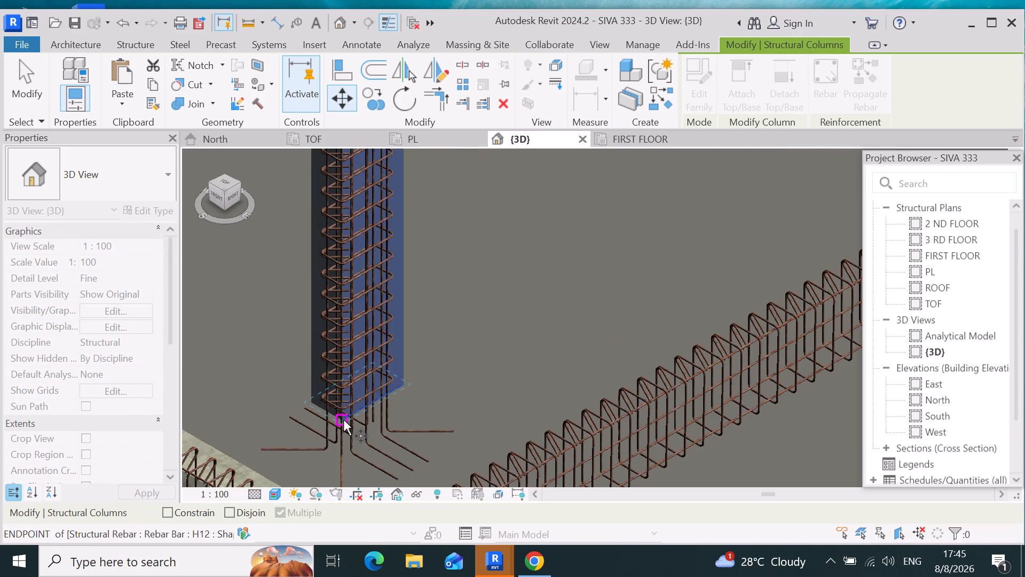
pyautogui.click(345, 416)
pyautogui.scroll(-4, 419, 404)
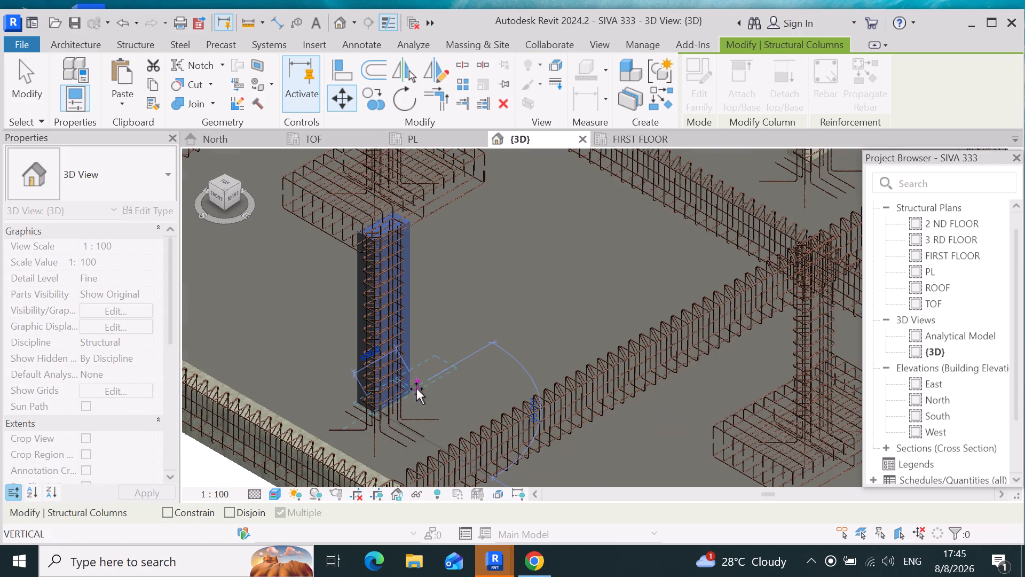
pyautogui.scroll(-5, 417, 397)
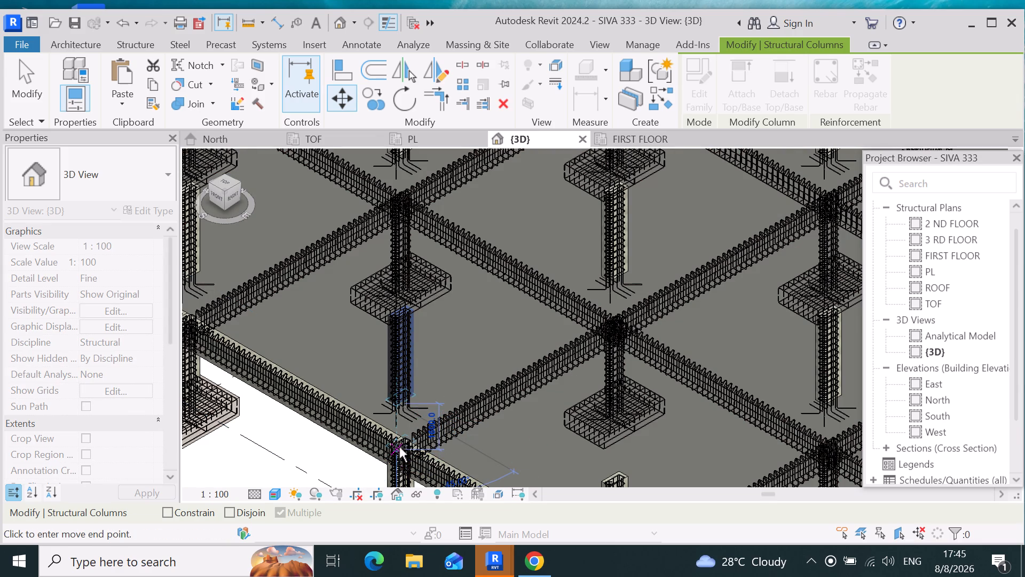
pyautogui.scroll(7, 399, 447)
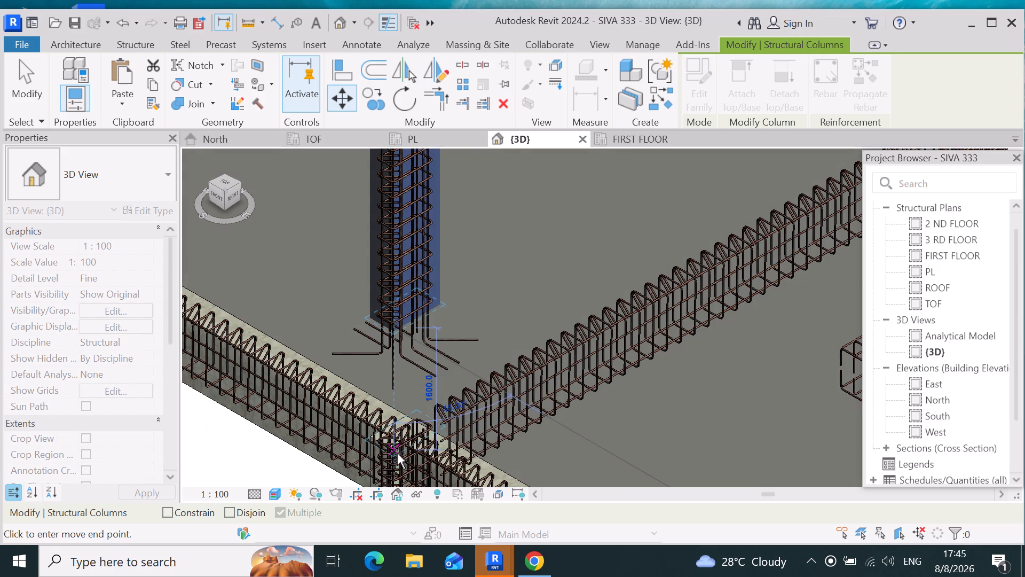
pyautogui.click(400, 451)
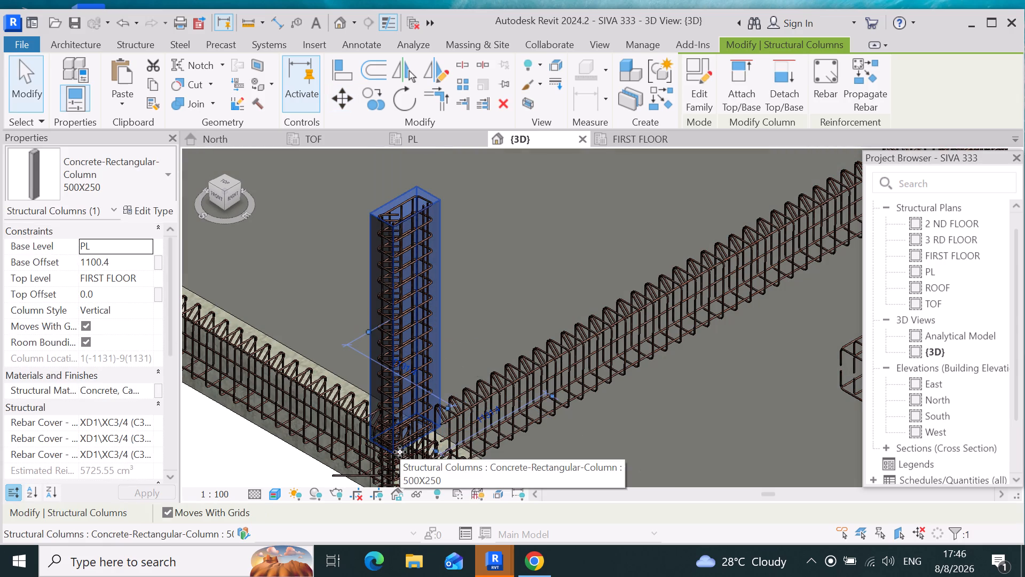
# Move the raised 500X250 column at grids 1-8 from its base down onto the edge-beam column below it.
pyautogui.scroll(4, 441, 462)
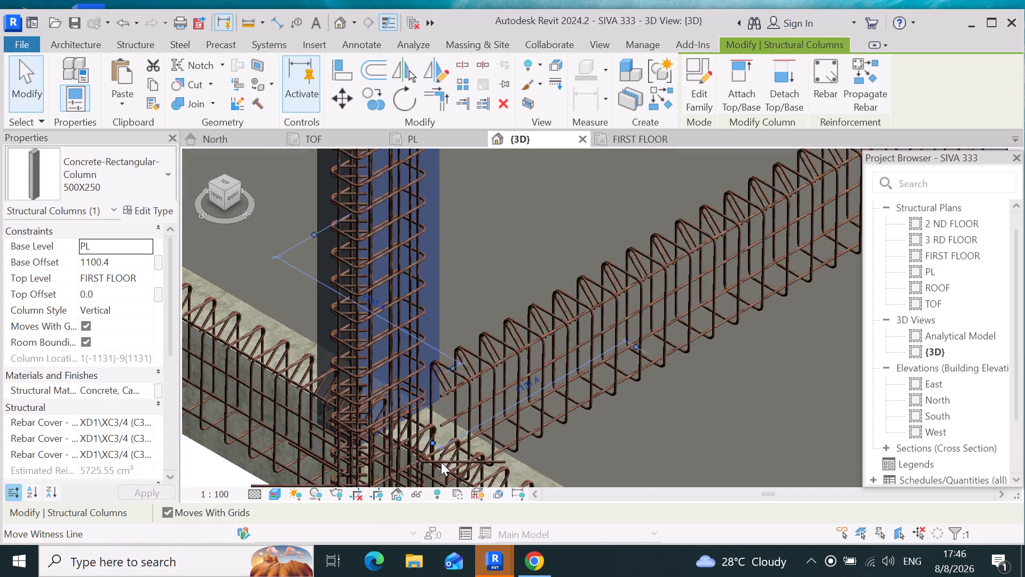
pyautogui.scroll(-5, 523, 319)
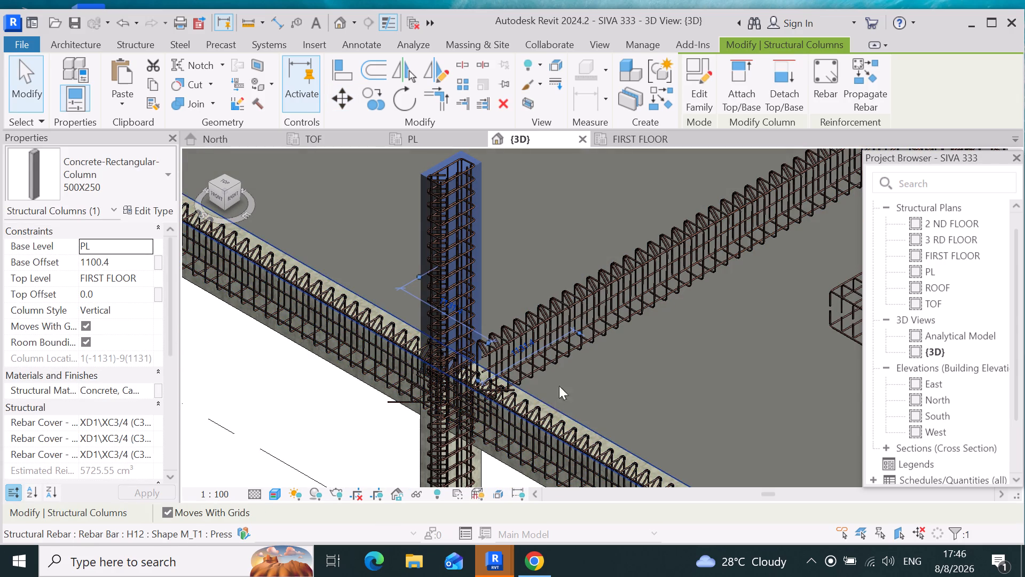
pyautogui.scroll(-5, 451, 416)
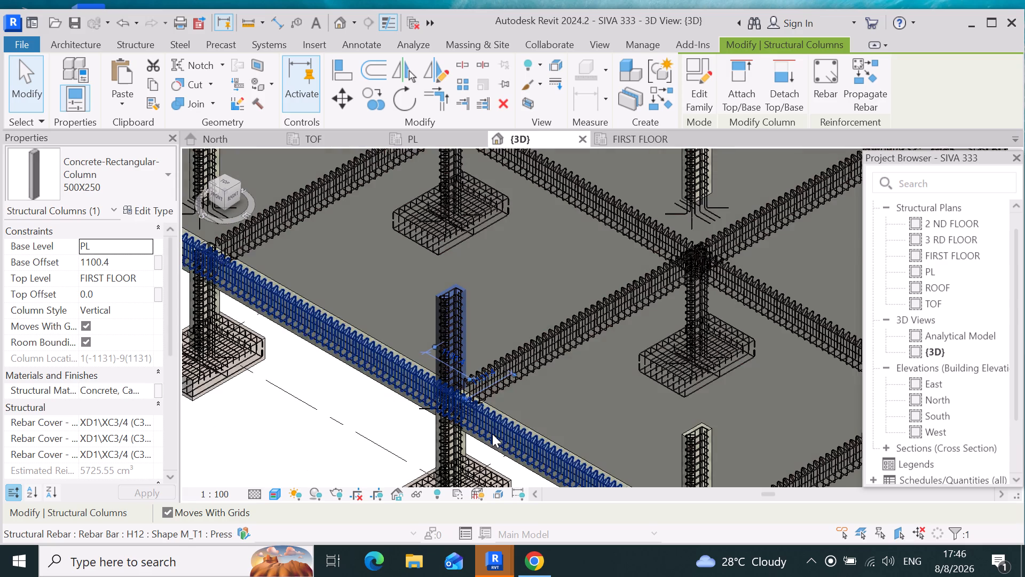
pyautogui.scroll(-5, 492, 434)
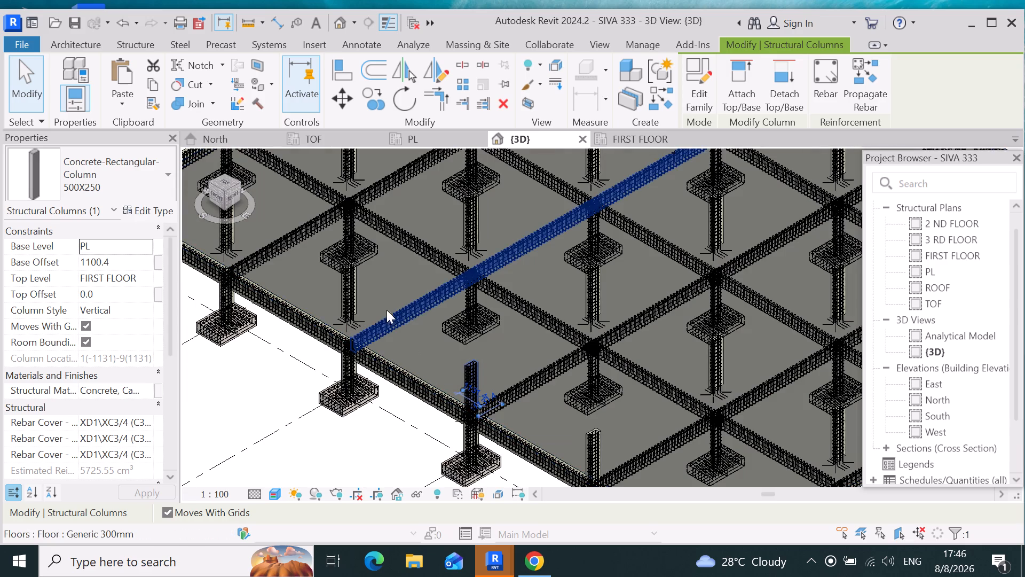
pyautogui.scroll(20, 352, 276)
pyautogui.scroll(1, 352, 276)
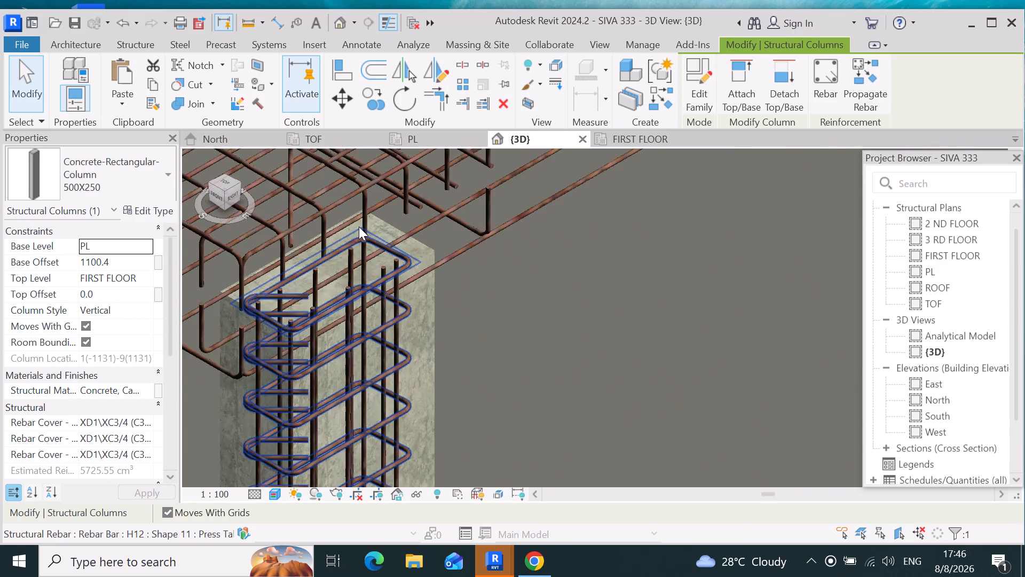
pyautogui.scroll(2, 359, 227)
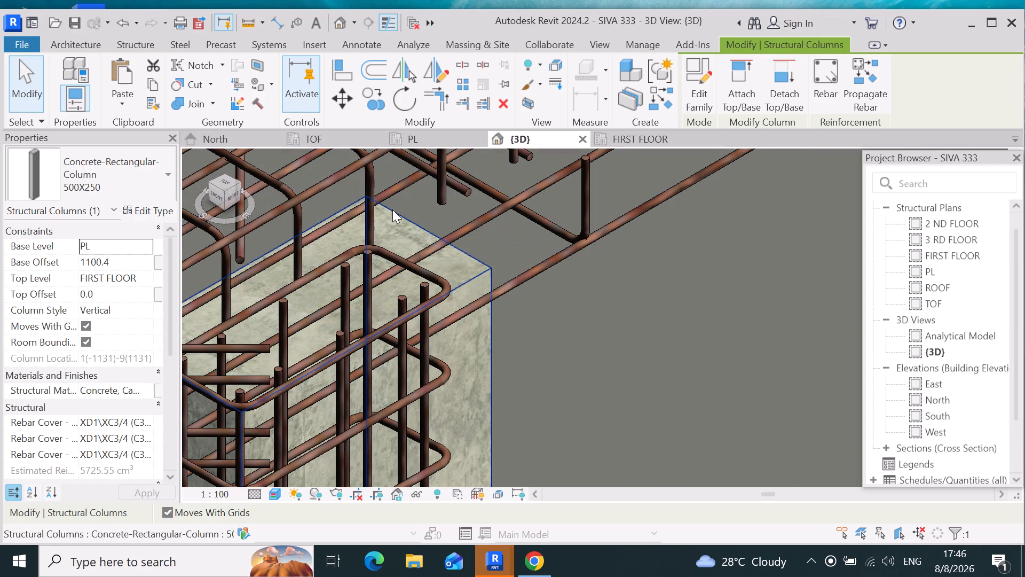
pyautogui.click(393, 209)
pyautogui.click(336, 101)
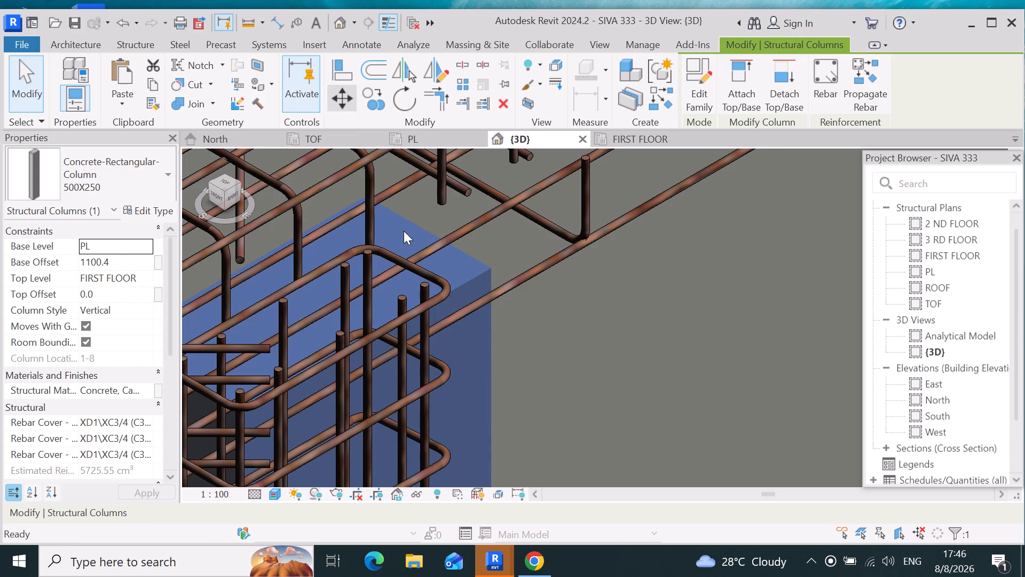
pyautogui.scroll(-17, 503, 294)
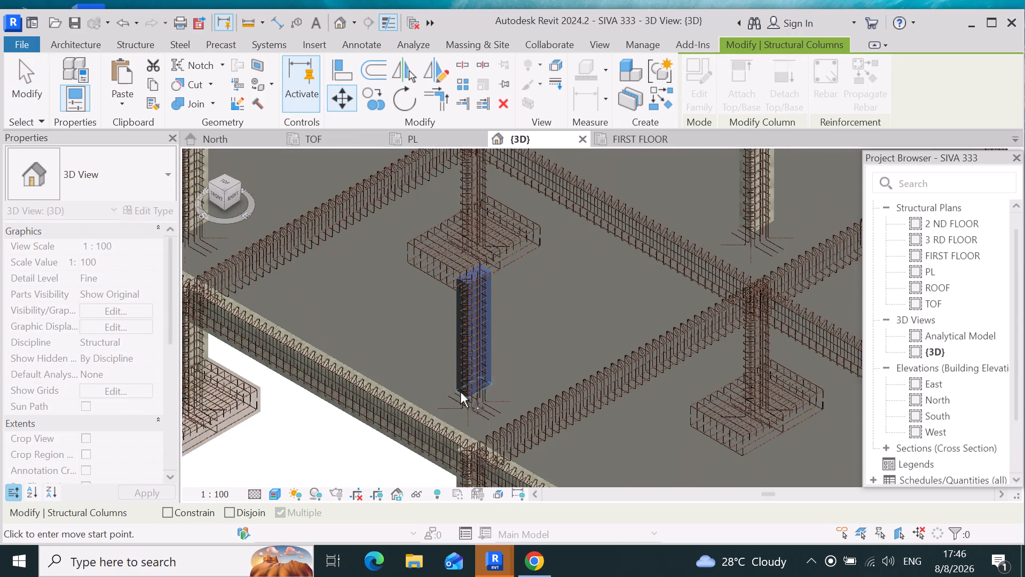
pyautogui.click(470, 395)
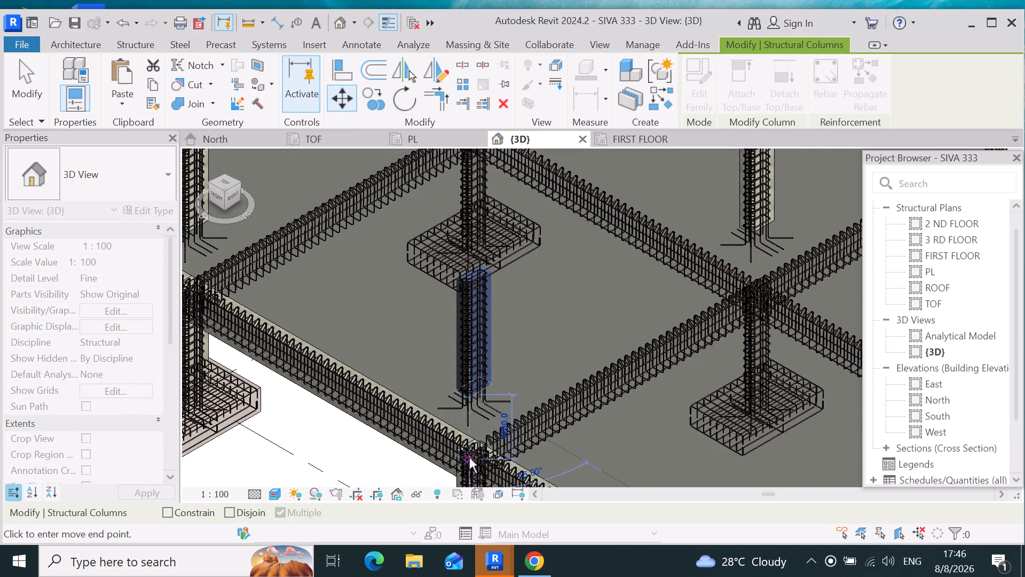
pyautogui.click(469, 460)
# Move the raised 500X250 column at grids 1-7 from its base down onto the edge column below.
pyautogui.scroll(-6, 542, 447)
pyautogui.scroll(4, 395, 329)
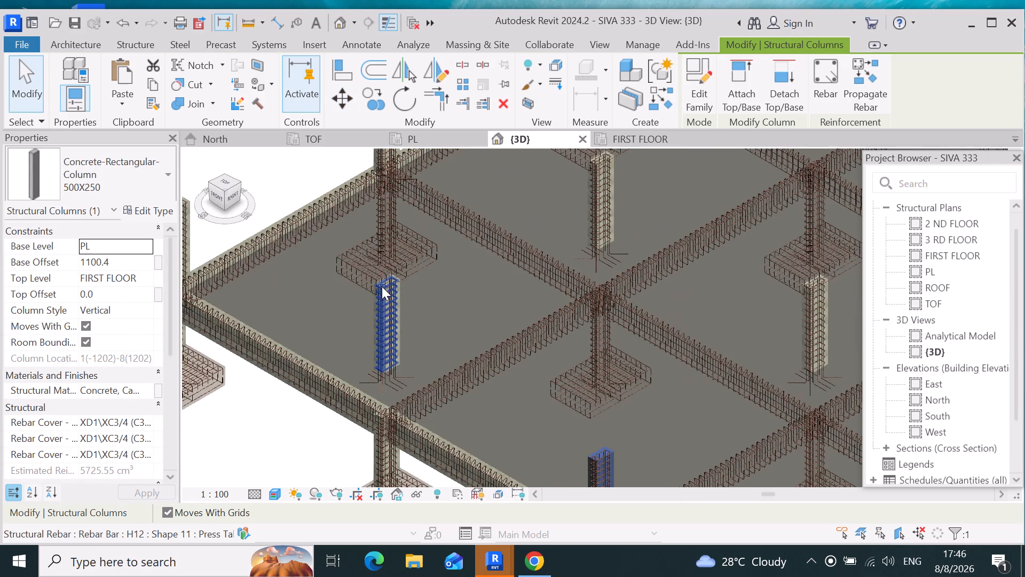
pyautogui.scroll(12, 382, 286)
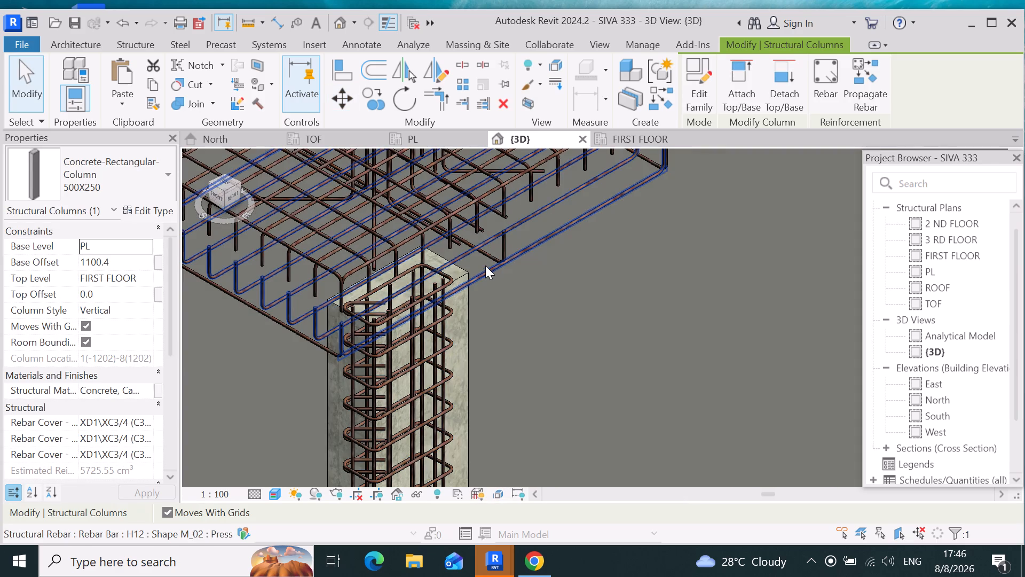
pyautogui.click(468, 269)
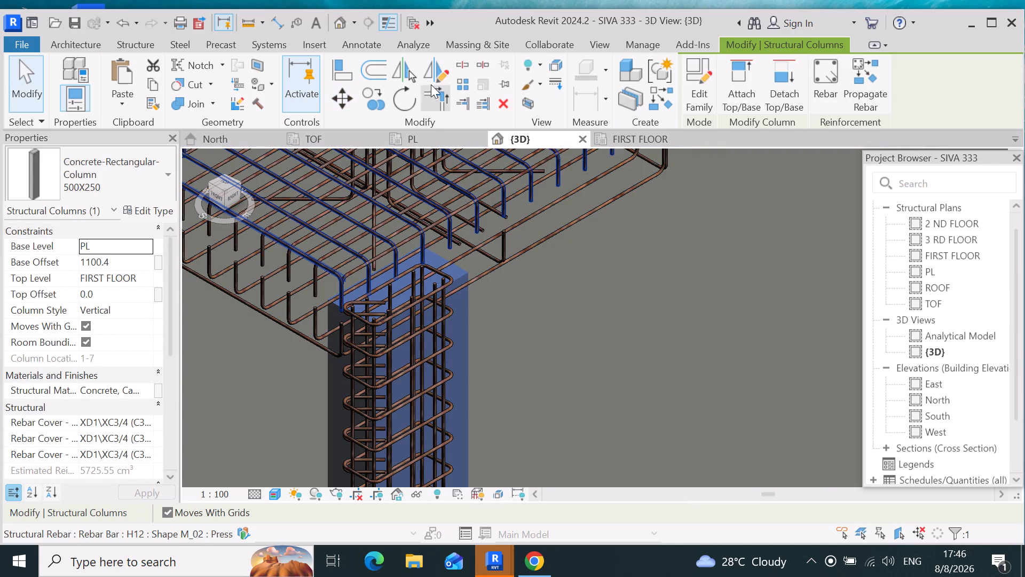
pyautogui.click(342, 102)
pyautogui.scroll(-9, 539, 316)
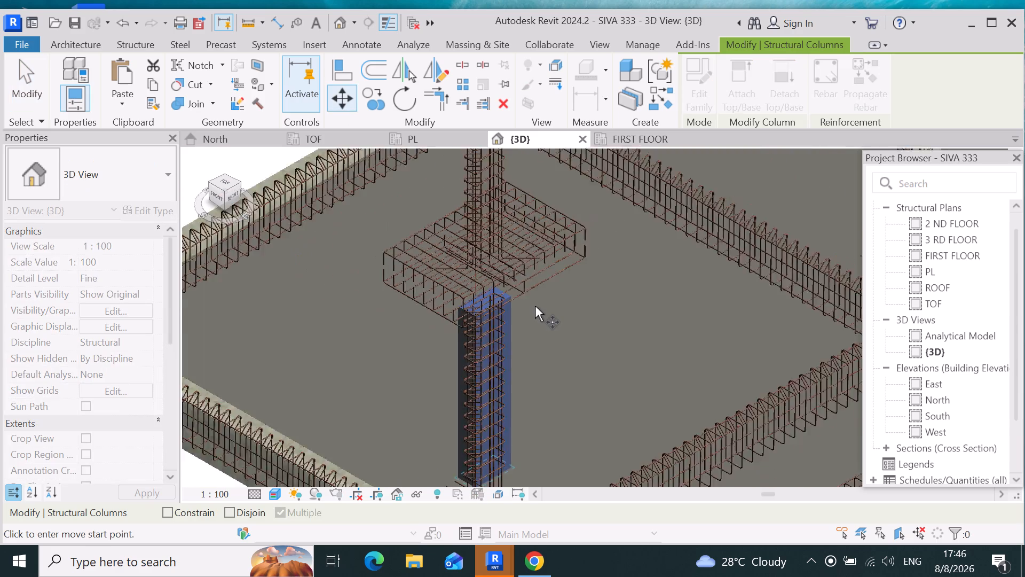
pyautogui.click(492, 444)
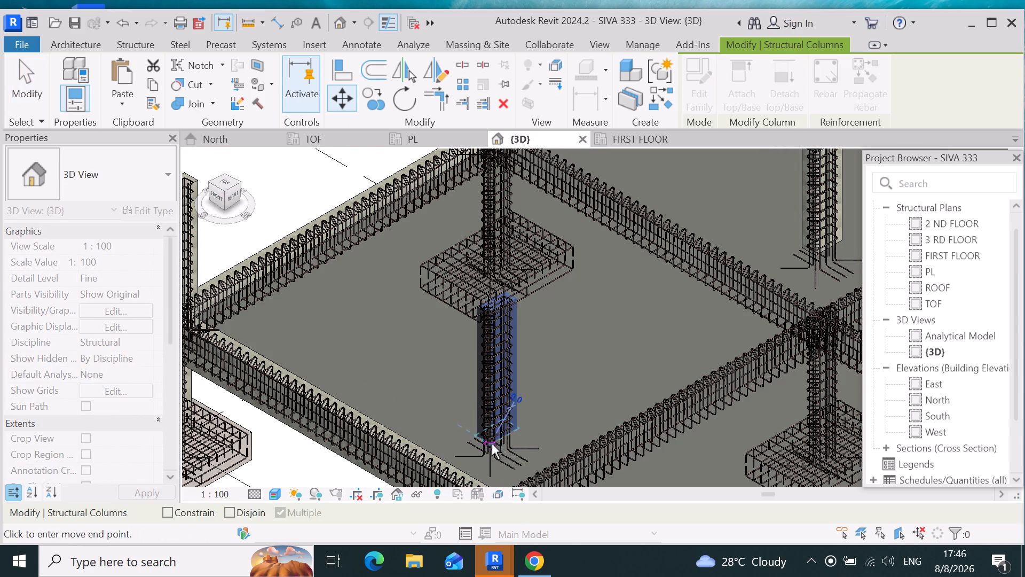
pyautogui.scroll(-5, 510, 397)
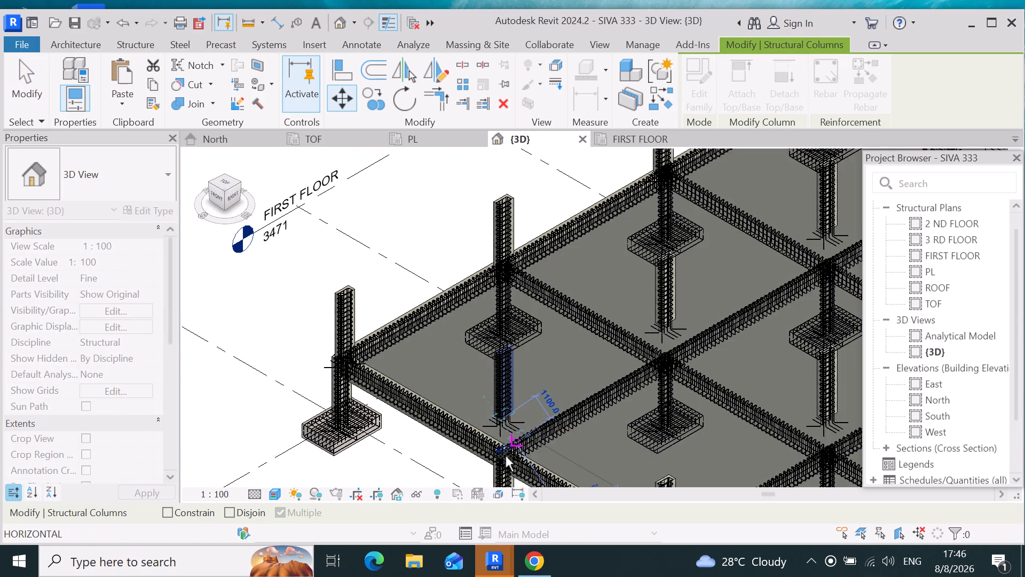
pyautogui.scroll(9, 501, 458)
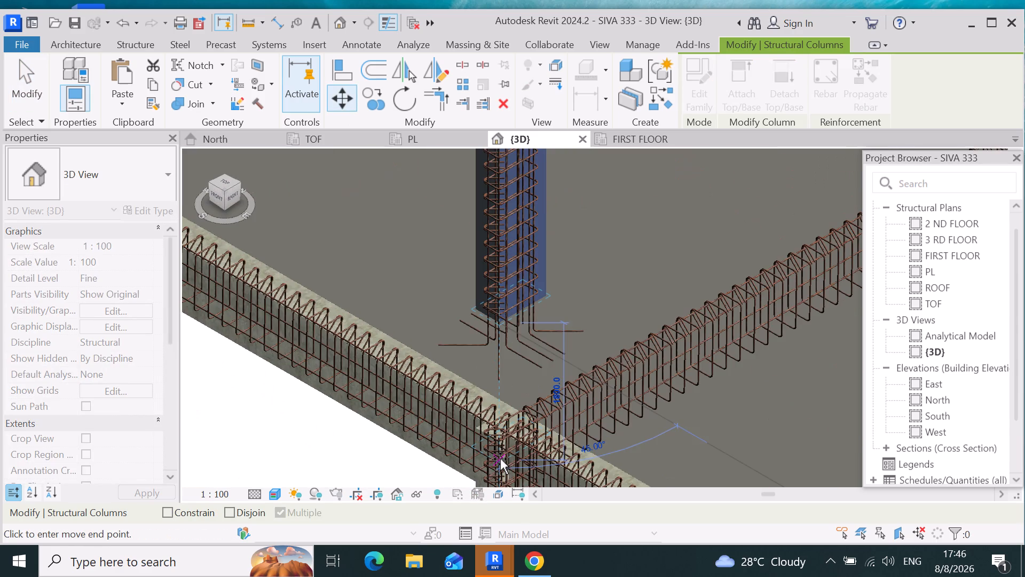
pyautogui.click(497, 451)
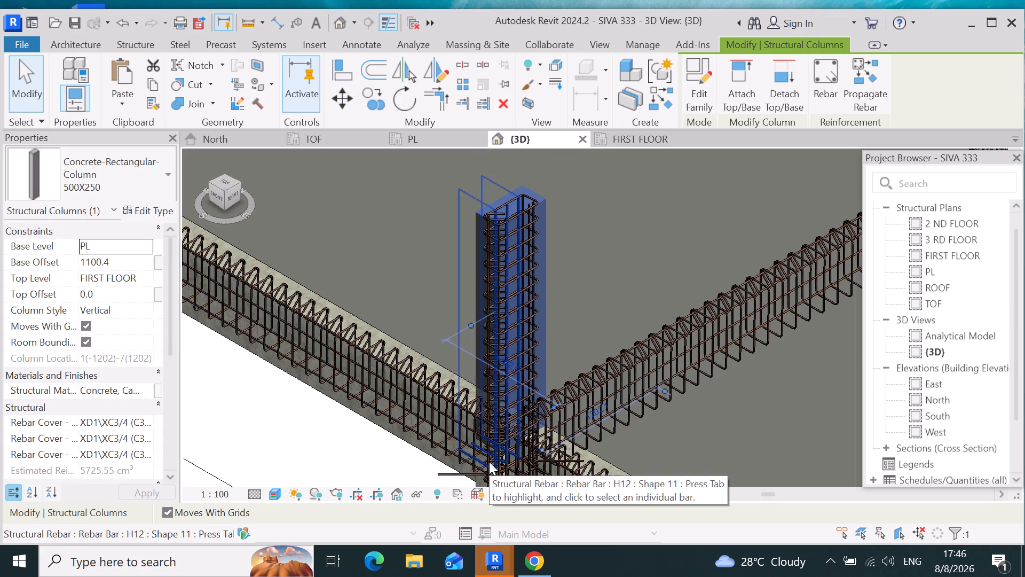
# Examine the repositioned edge columns in 3D, then the column heights between PL and FIRST FLOOR in the North elevation.
pyautogui.scroll(-5, 557, 423)
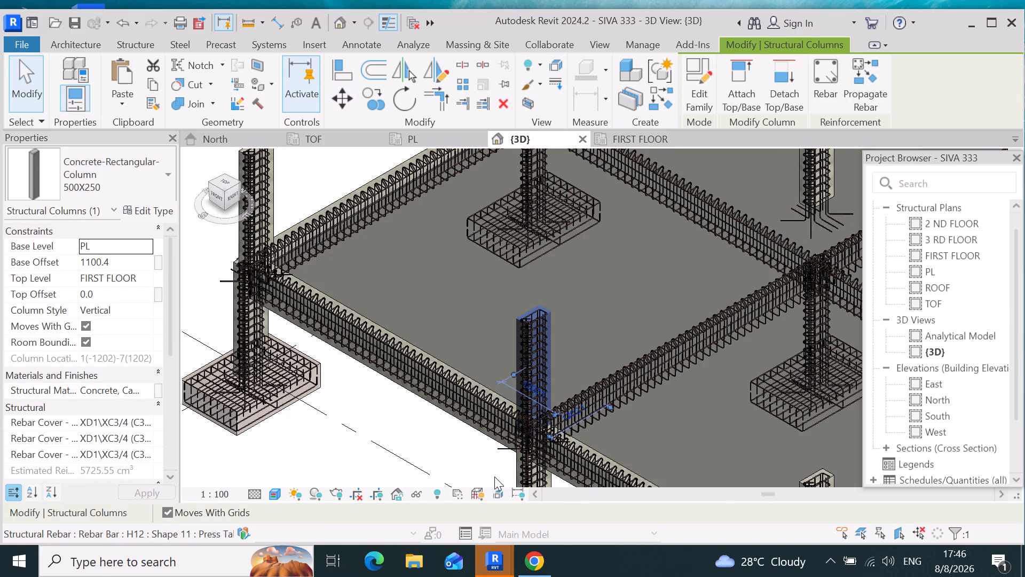
pyautogui.scroll(-4, 525, 442)
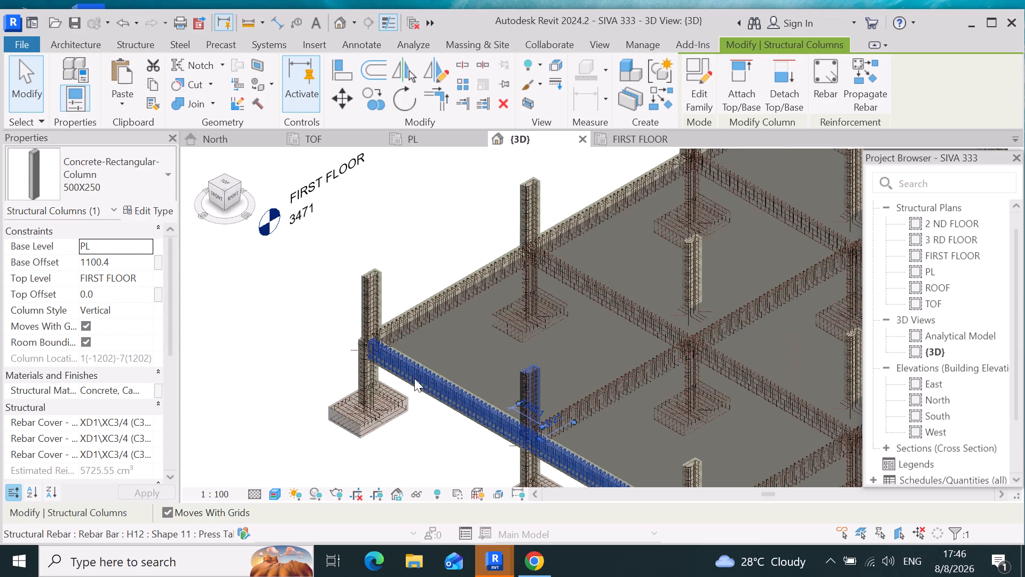
pyautogui.scroll(-4, 354, 358)
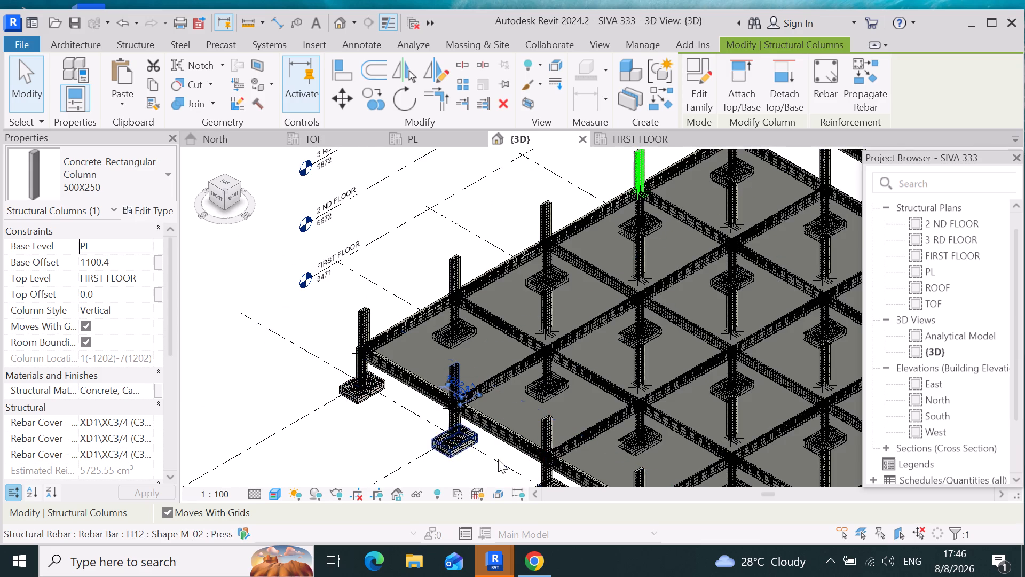
pyautogui.scroll(-5, 508, 370)
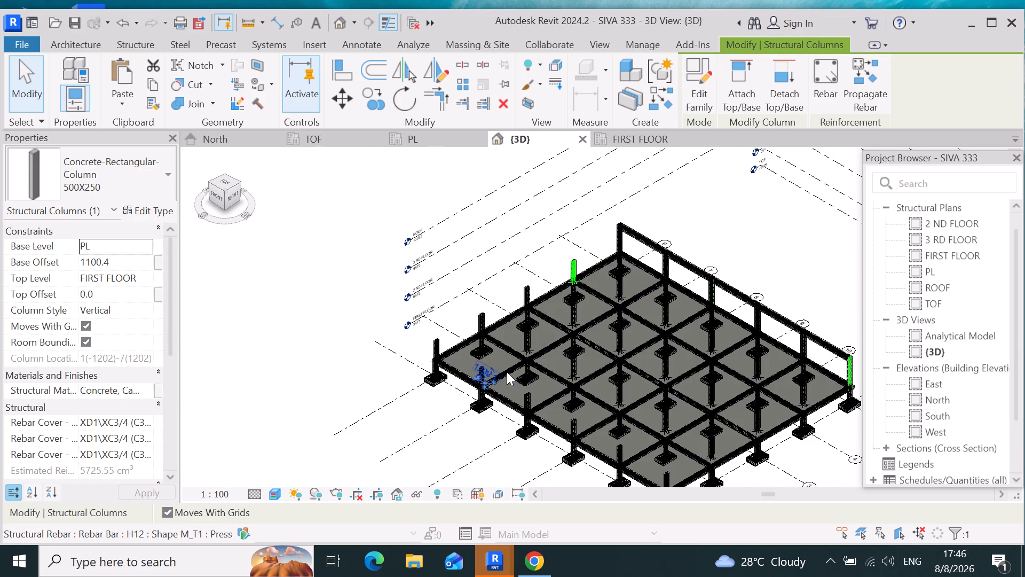
pyautogui.click(243, 145)
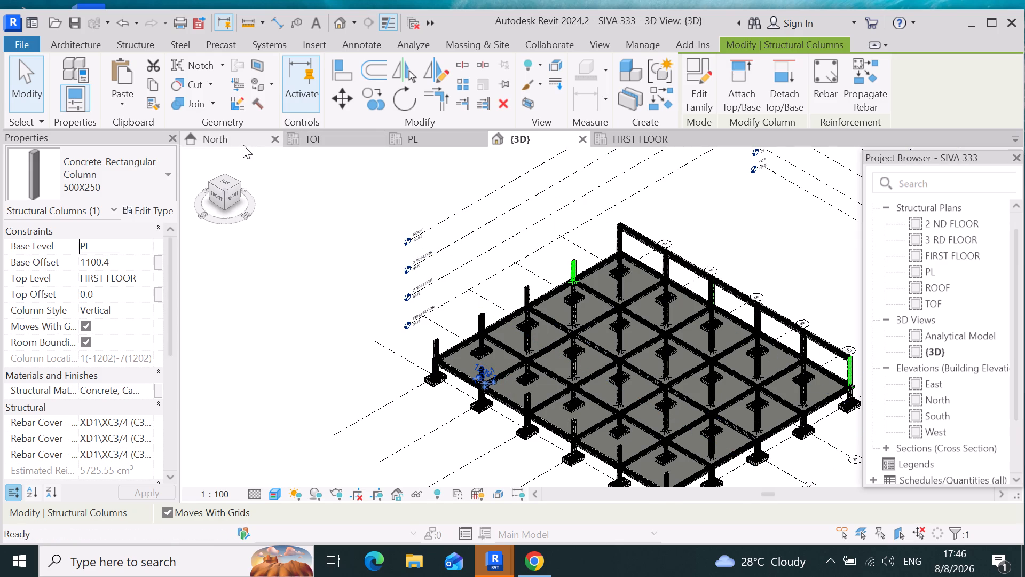
pyautogui.scroll(-5, 432, 344)
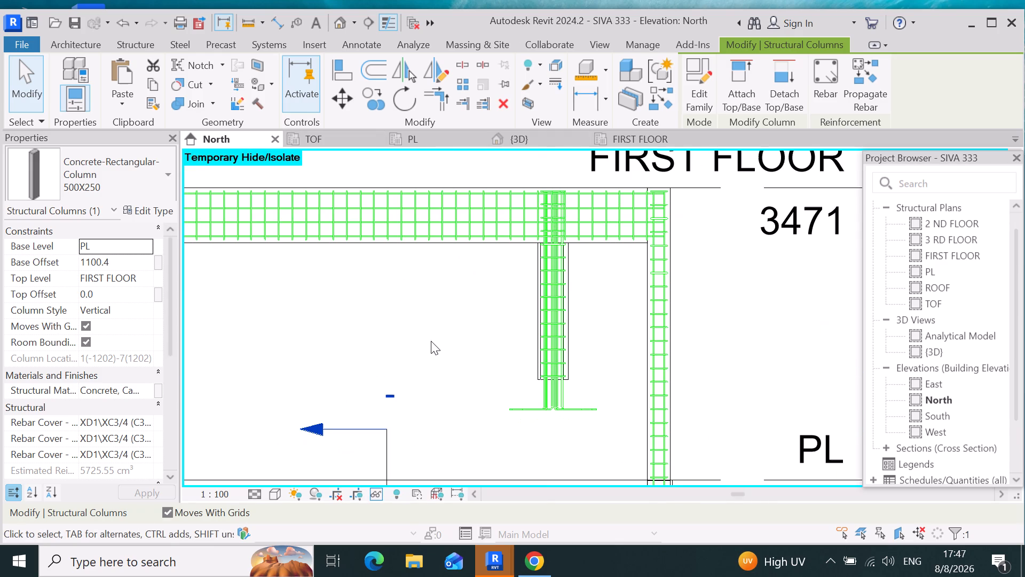
pyautogui.scroll(-5, 592, 362)
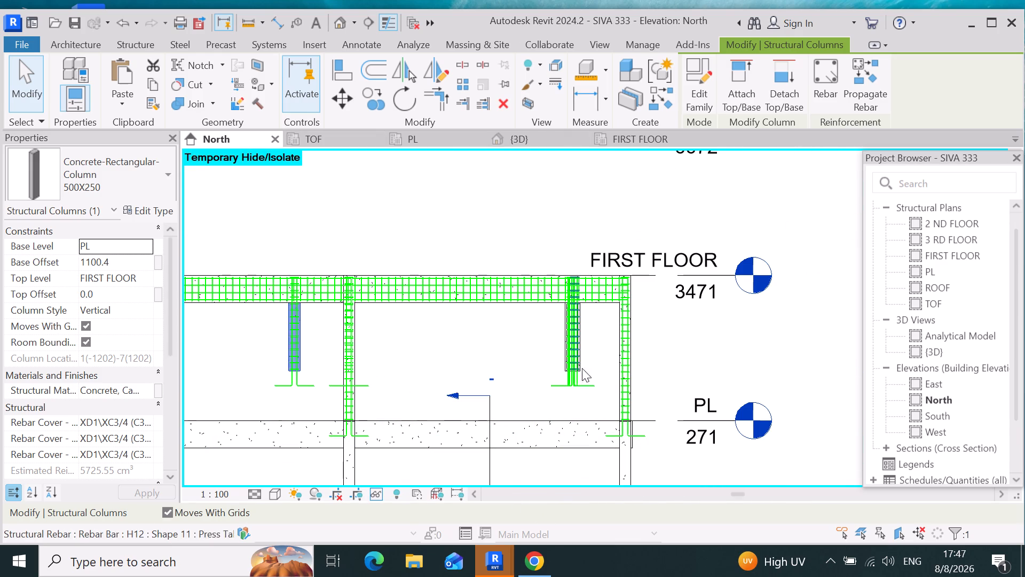
pyautogui.scroll(-5, 517, 378)
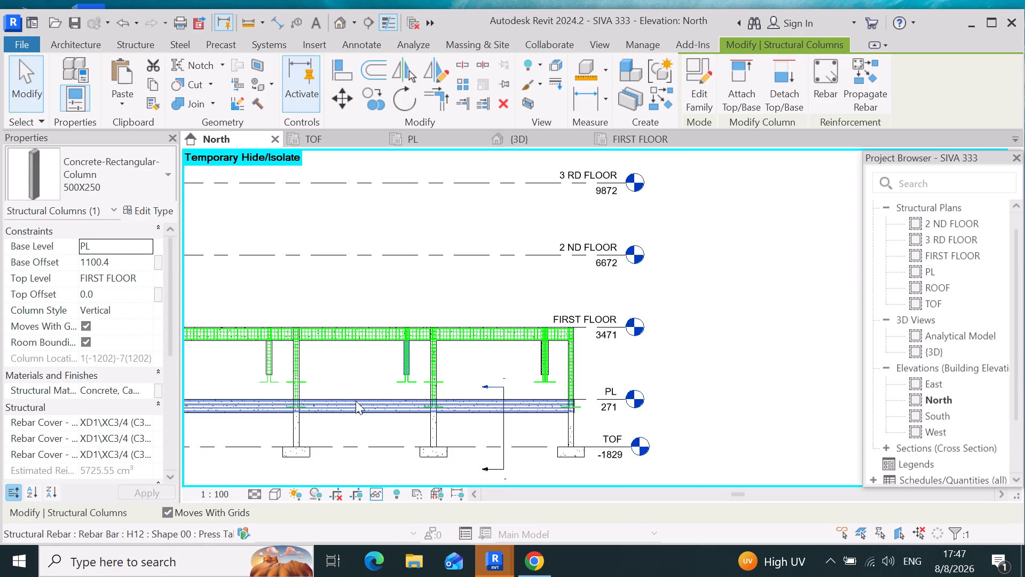
pyautogui.scroll(-5, 499, 382)
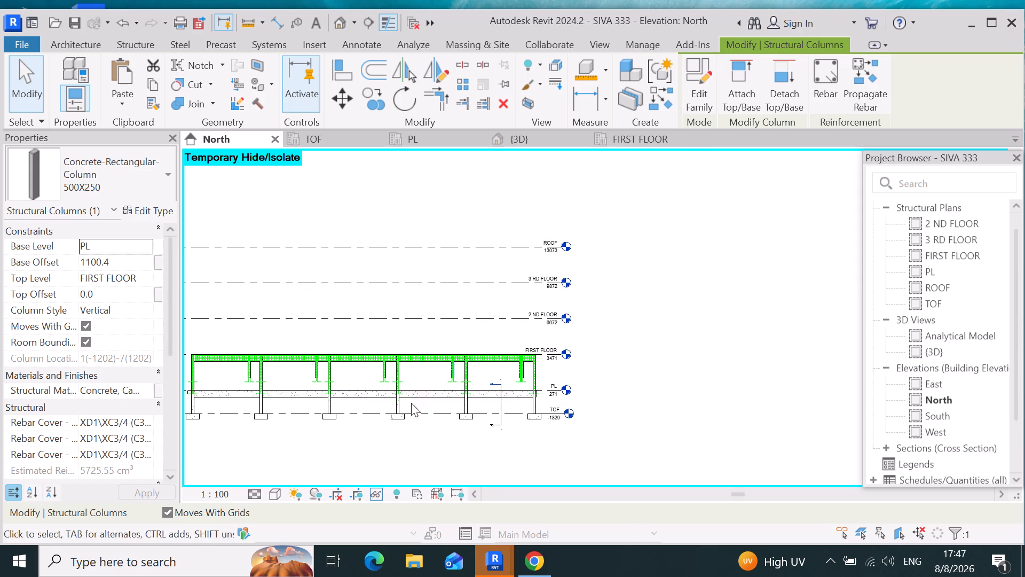
pyautogui.scroll(-3, 419, 400)
pyautogui.scroll(4, 385, 396)
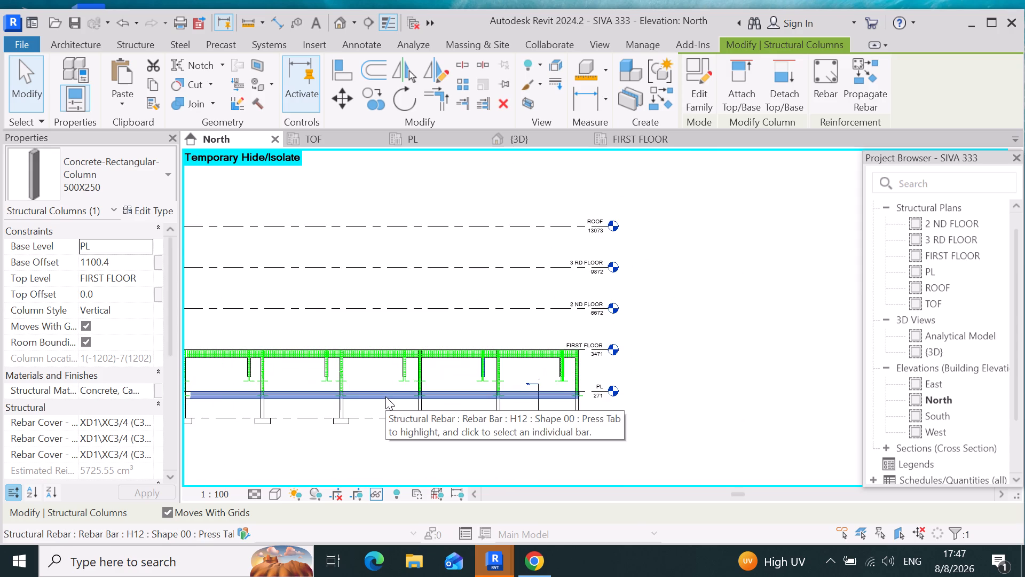
pyautogui.scroll(3, 385, 396)
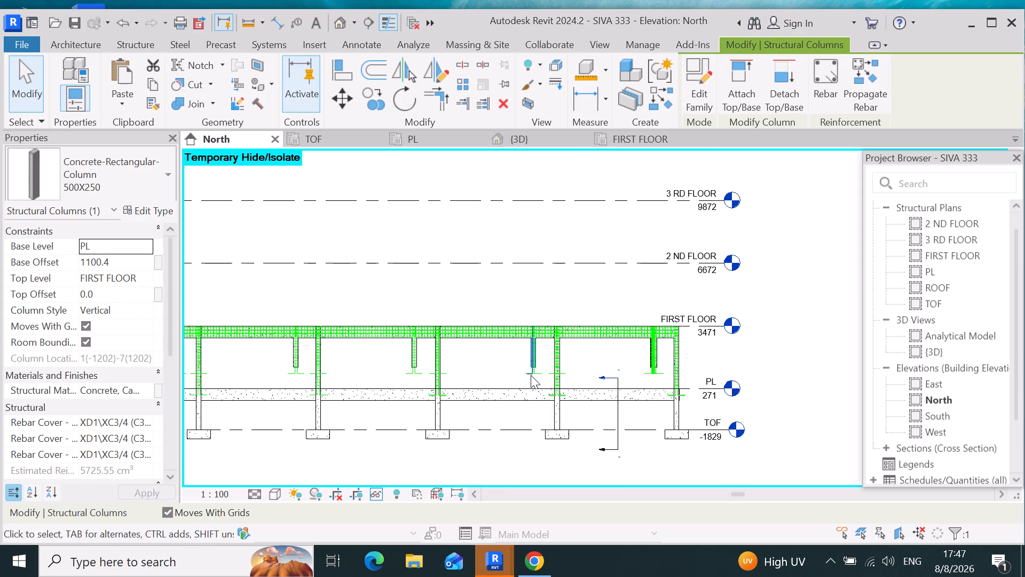
pyautogui.scroll(11, 669, 356)
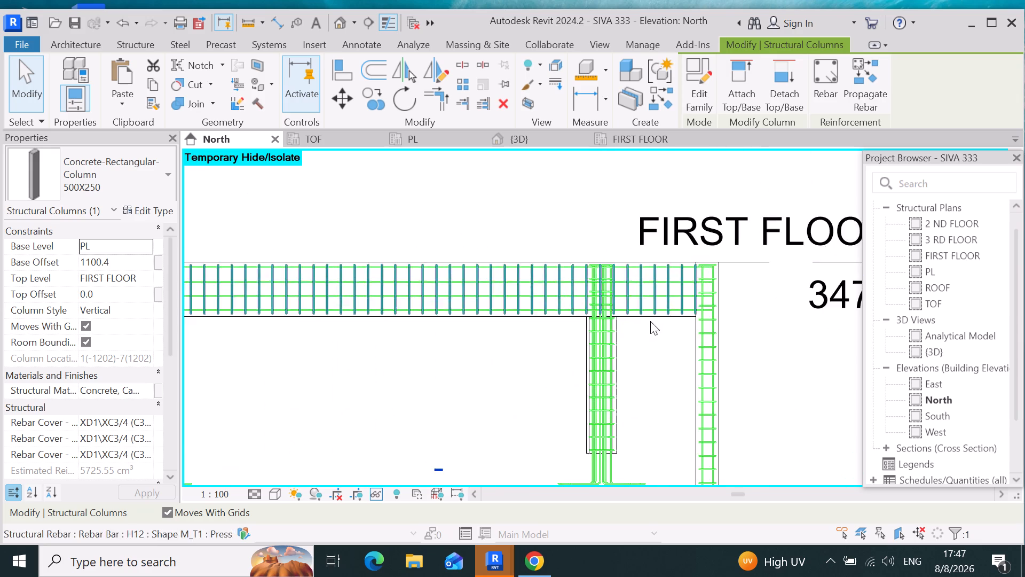
pyautogui.scroll(11, 650, 321)
pyautogui.scroll(4, 581, 324)
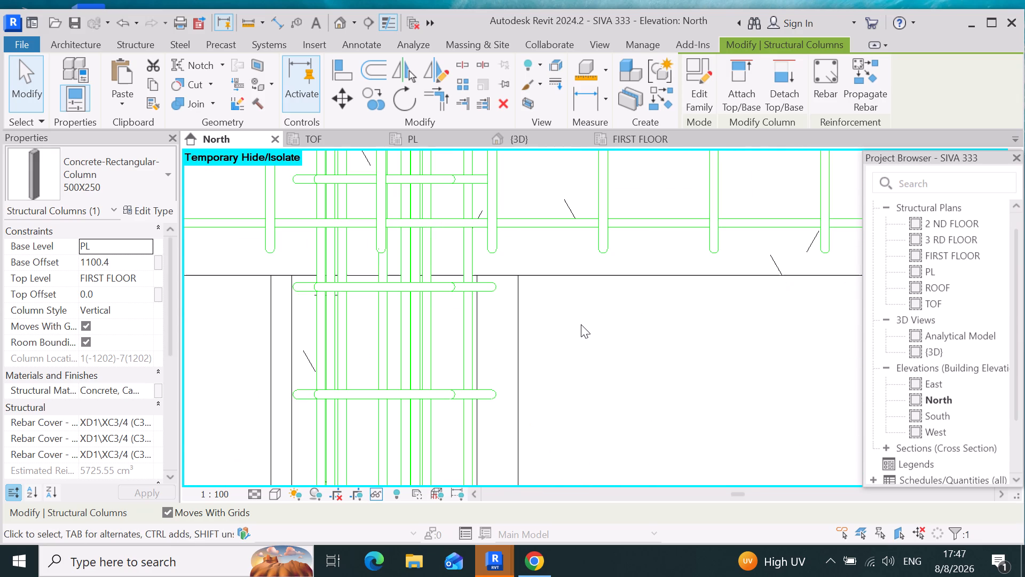
# Examine the overlapping 500X250 columns and their reinforcement just below the FIRST FLOOR beam in the North elevation.
pyautogui.click(479, 340)
pyautogui.press('Escape')
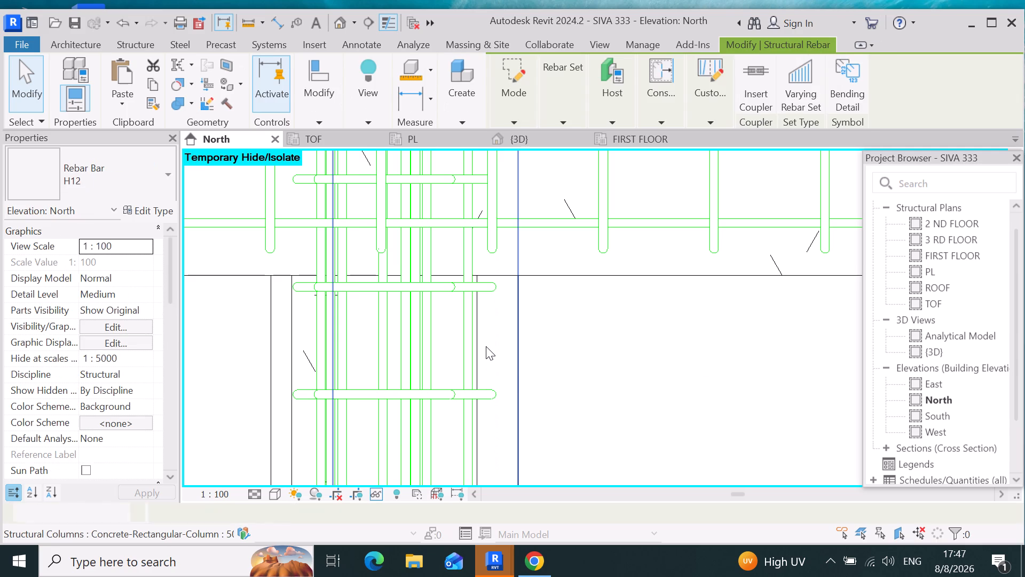
pyautogui.click(511, 369)
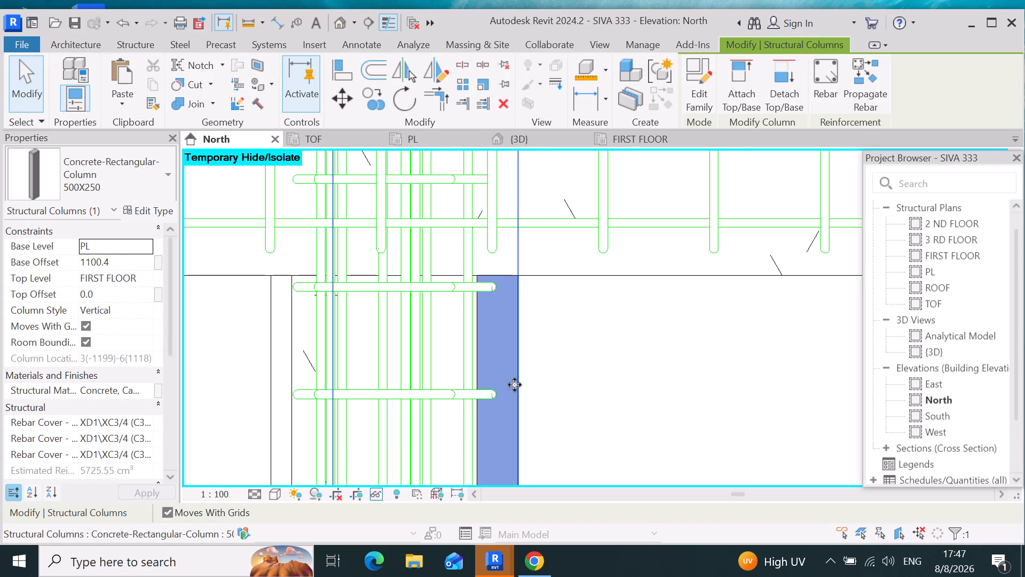
pyautogui.click(587, 423)
pyautogui.scroll(-5, 587, 422)
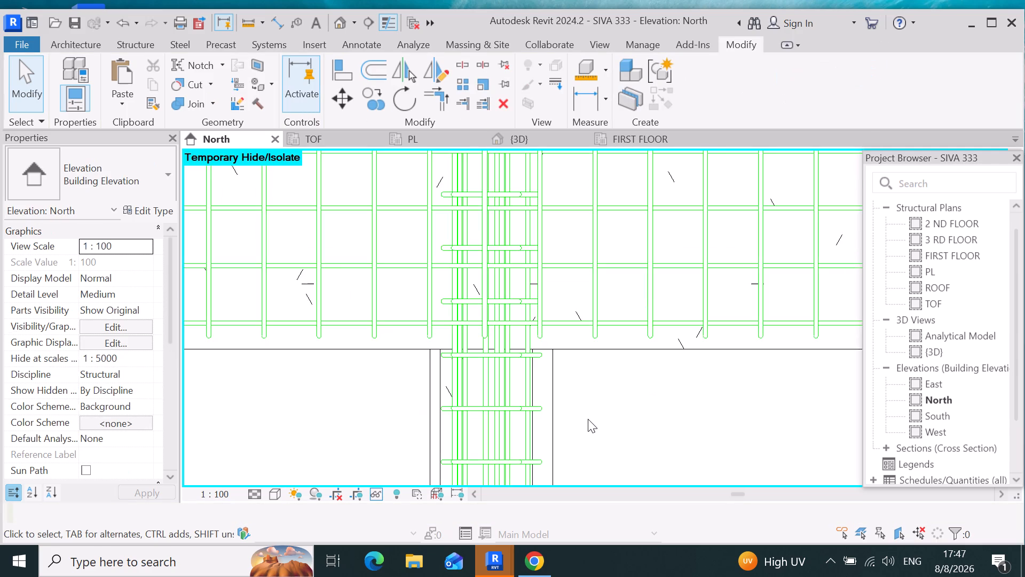
pyautogui.scroll(-4, 588, 419)
pyautogui.scroll(10, 563, 274)
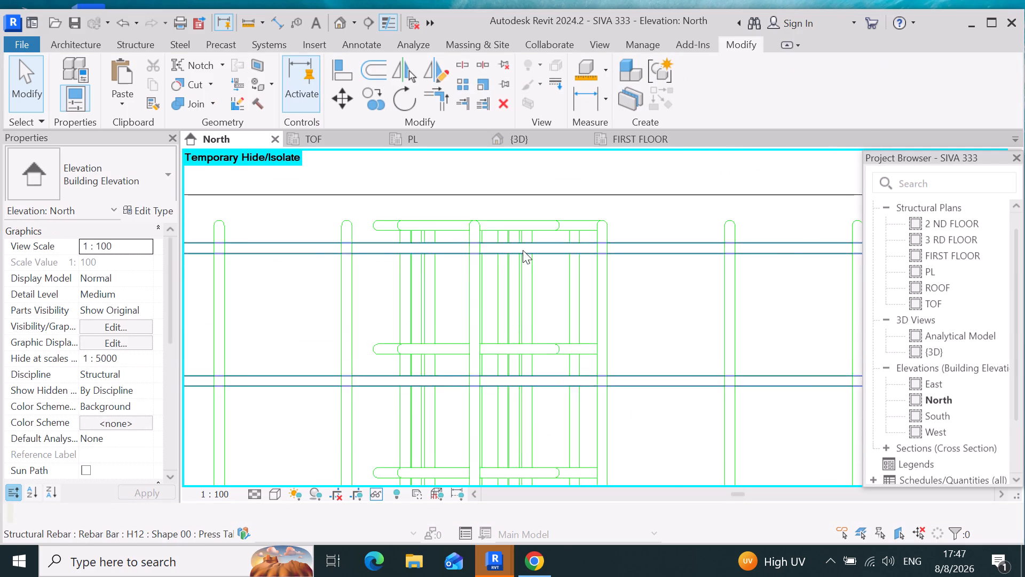
pyautogui.scroll(4, 466, 190)
pyautogui.scroll(3, 491, 235)
pyautogui.scroll(-12, 642, 322)
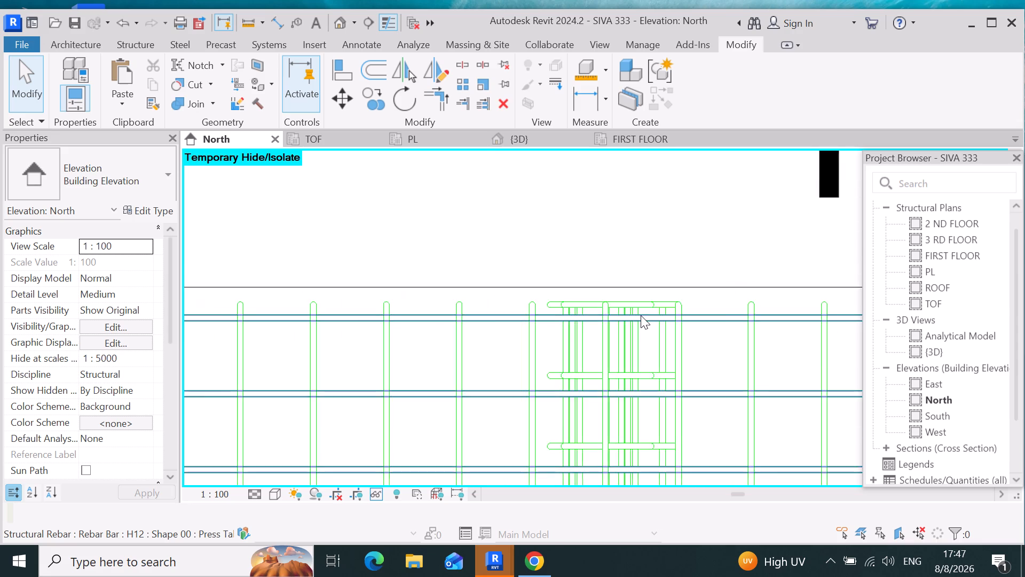
pyautogui.scroll(-12, 641, 315)
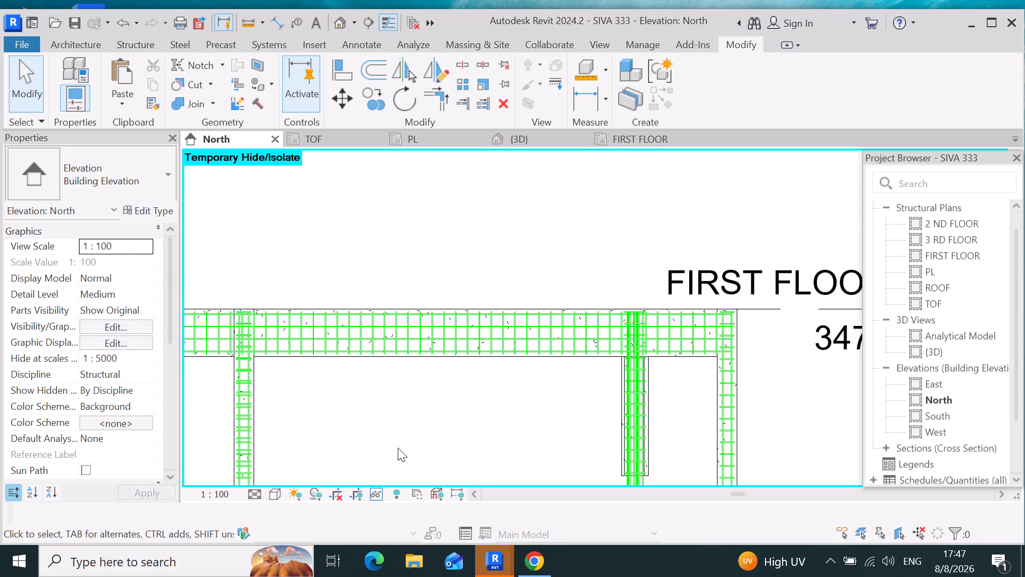
pyautogui.scroll(4, 248, 419)
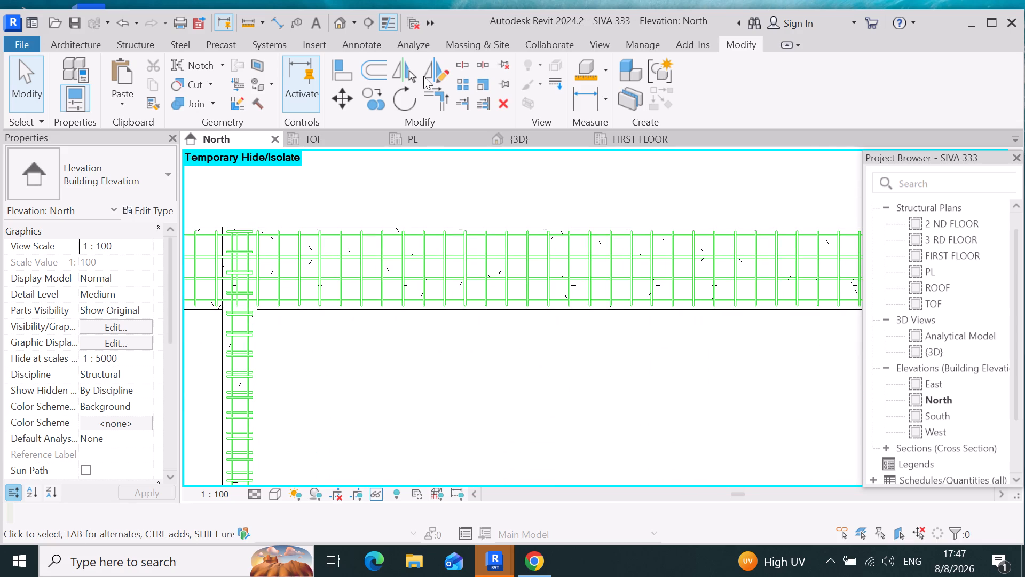
# Measure the width of the full-height reinforced column just below the FIRST FLOOR beam with a linear dimension, without placing it.
pyautogui.click(584, 92)
pyautogui.scroll(-4, 498, 329)
pyautogui.scroll(2, 368, 340)
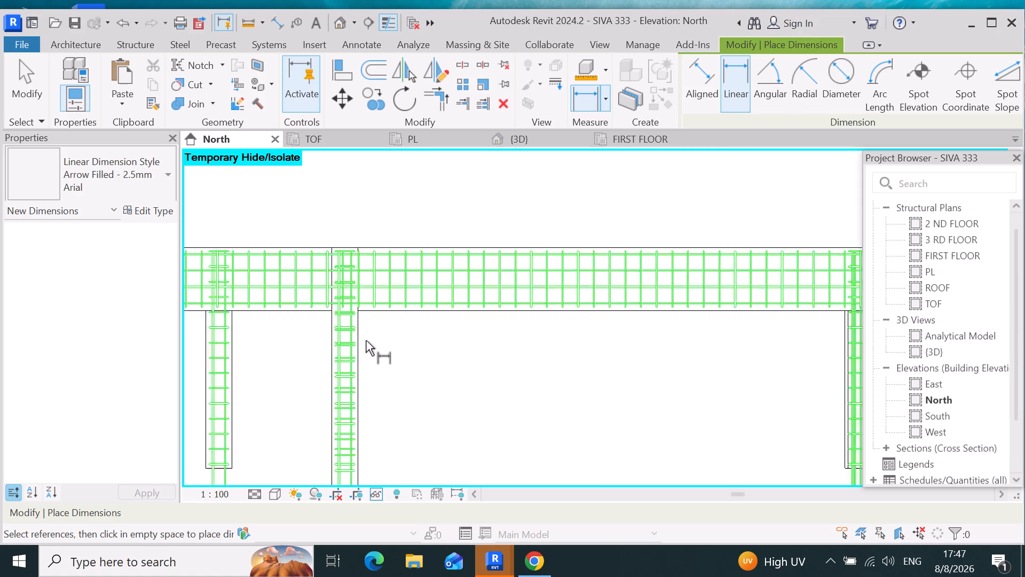
pyautogui.scroll(9, 366, 340)
pyautogui.scroll(3, 307, 324)
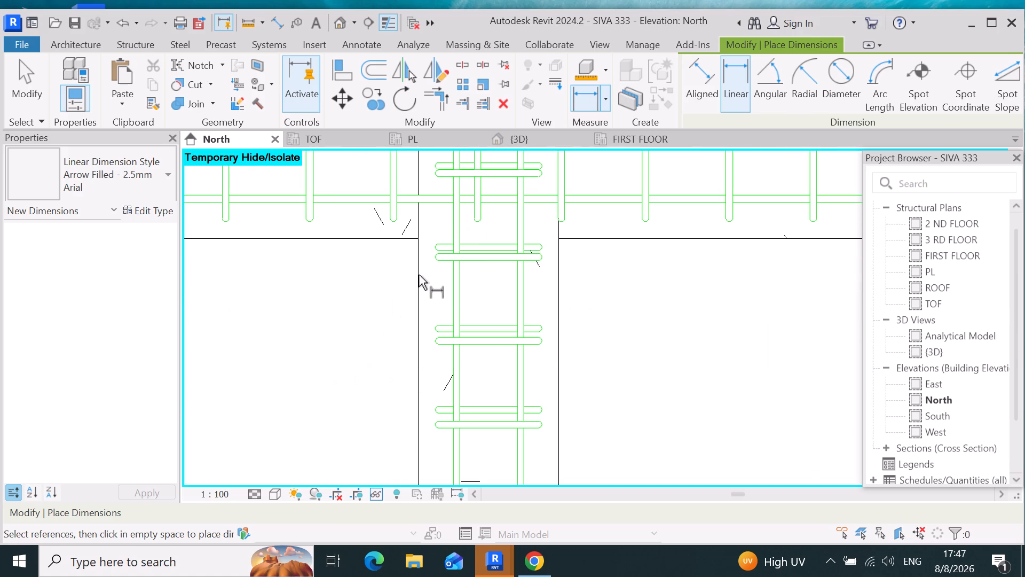
pyautogui.click(415, 321)
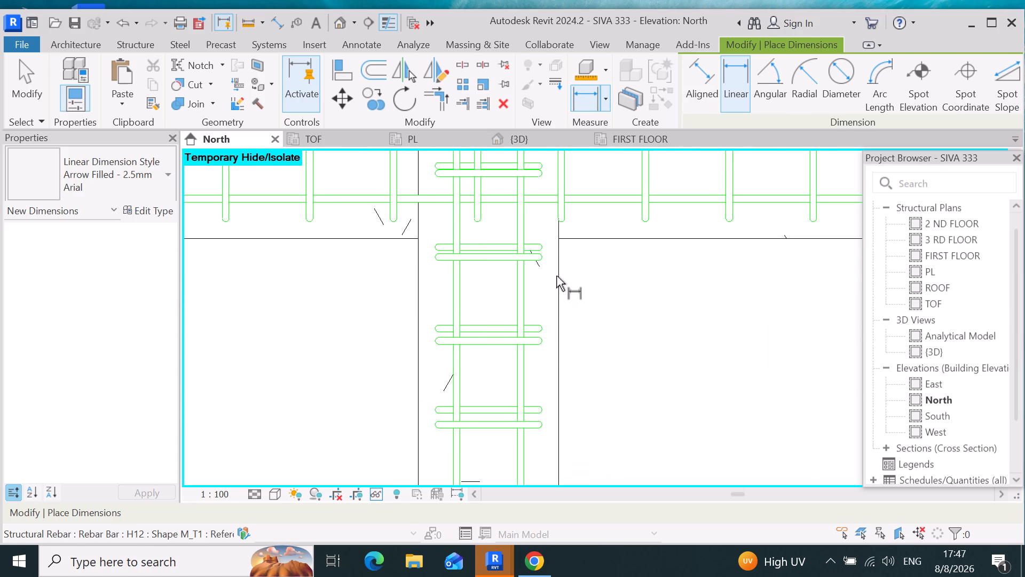
pyautogui.click(558, 235)
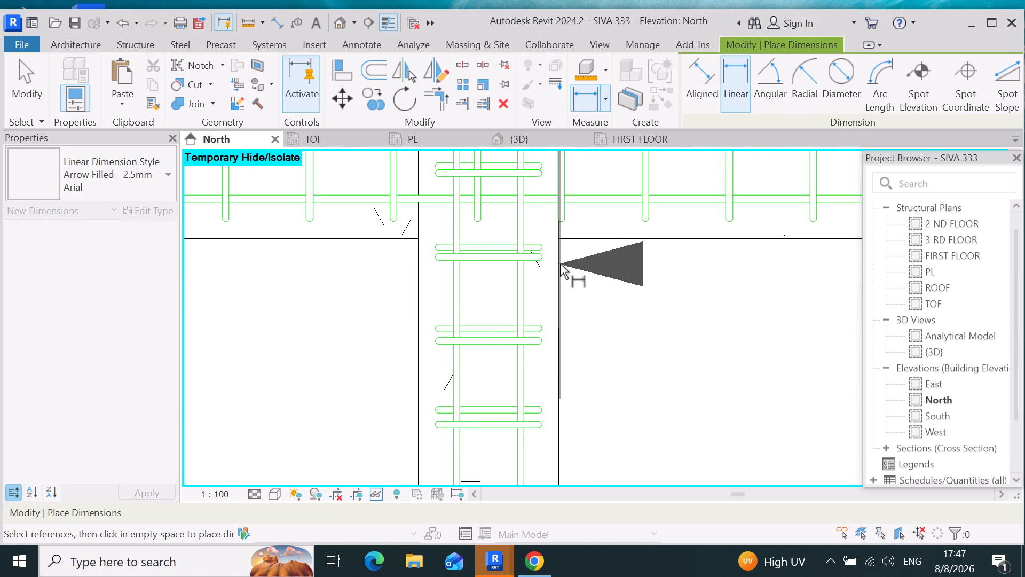
pyautogui.scroll(2, 417, 237)
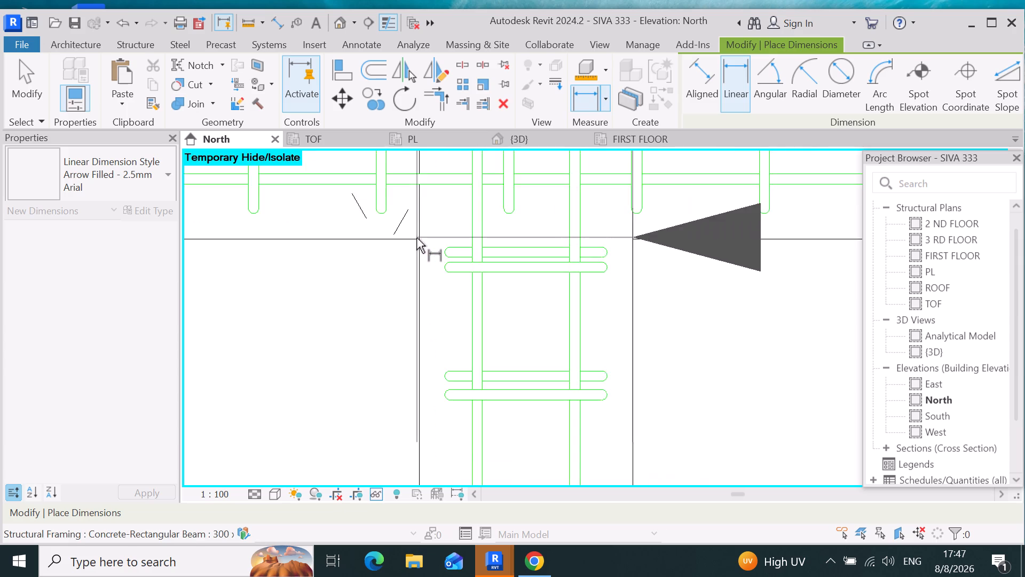
pyautogui.scroll(9, 416, 238)
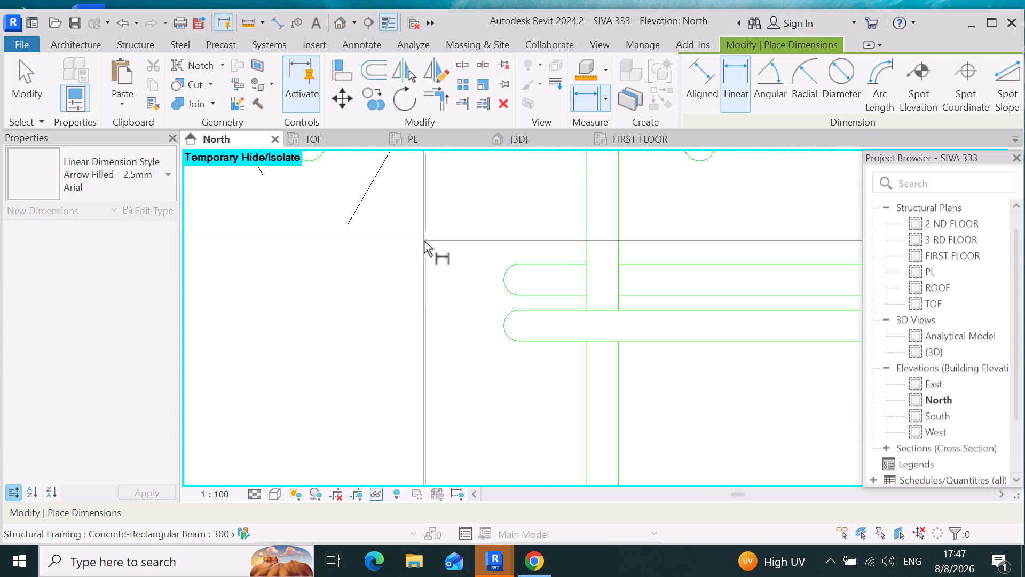
pyautogui.click(423, 239)
pyautogui.scroll(-5, 442, 262)
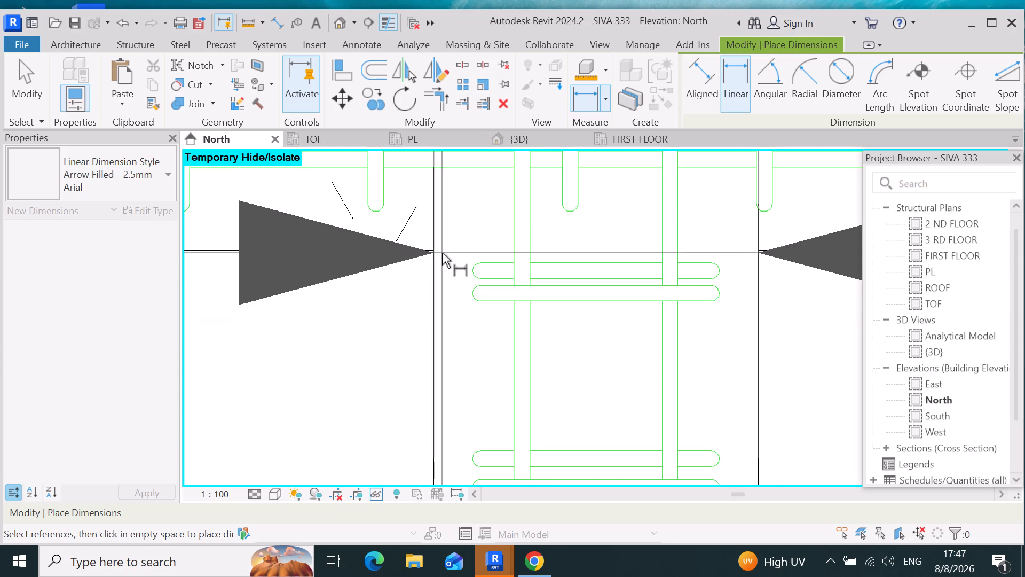
pyautogui.scroll(-12, 442, 253)
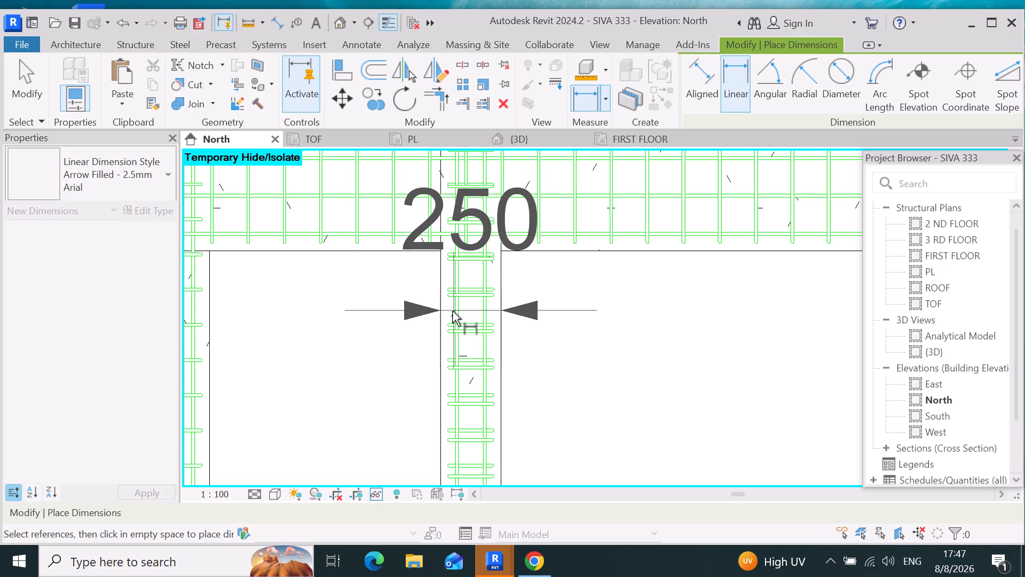
pyautogui.press('Escape')
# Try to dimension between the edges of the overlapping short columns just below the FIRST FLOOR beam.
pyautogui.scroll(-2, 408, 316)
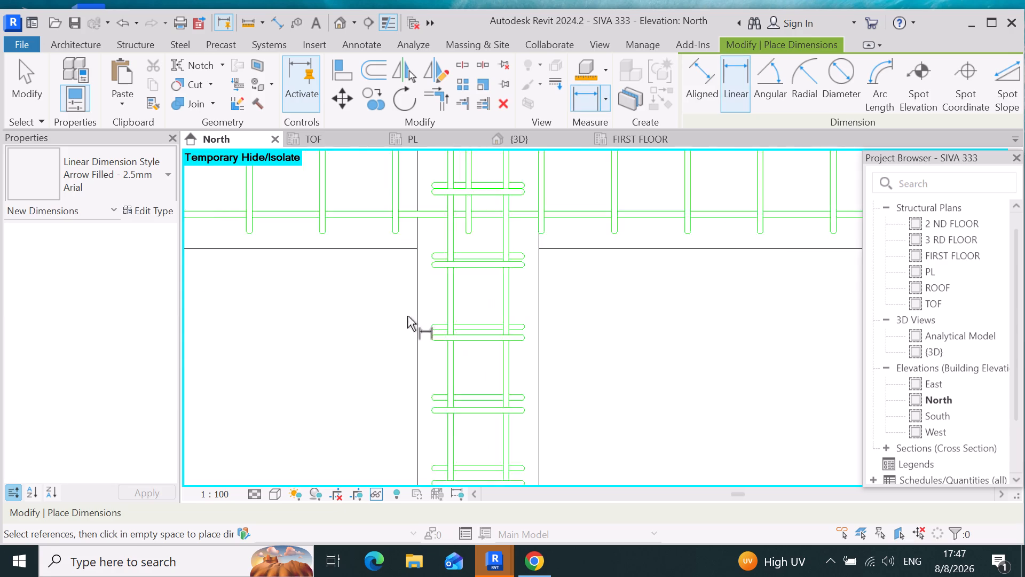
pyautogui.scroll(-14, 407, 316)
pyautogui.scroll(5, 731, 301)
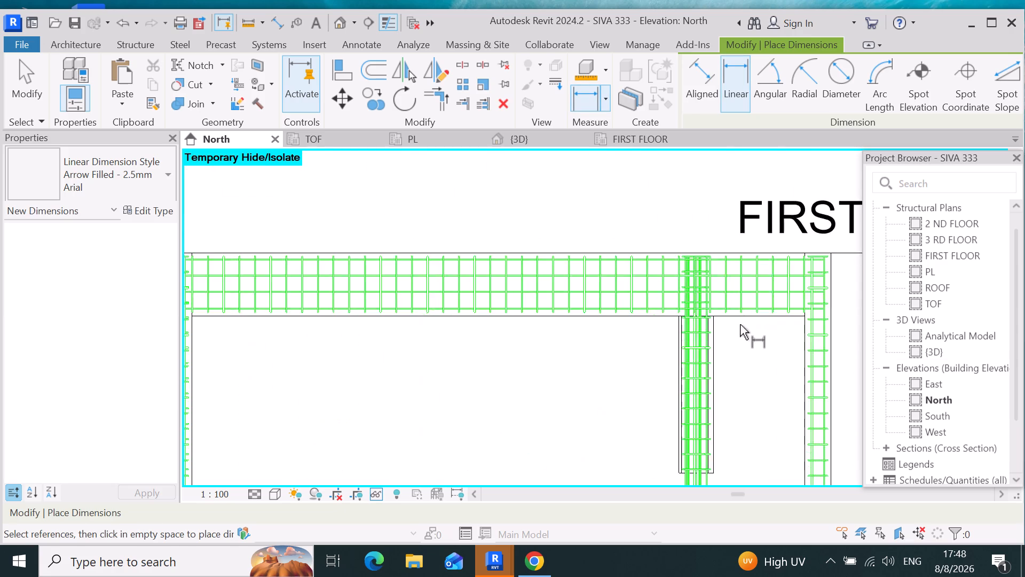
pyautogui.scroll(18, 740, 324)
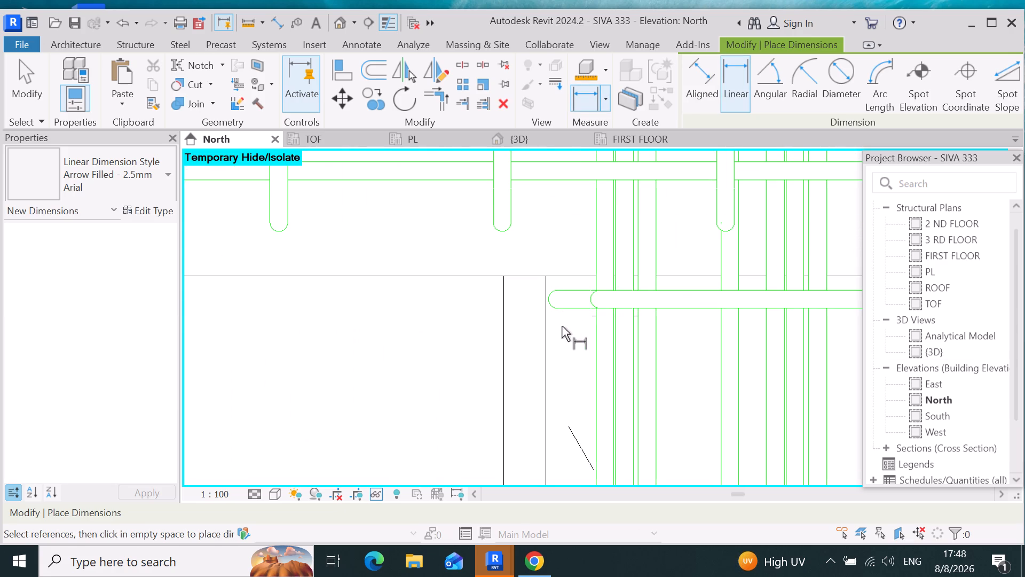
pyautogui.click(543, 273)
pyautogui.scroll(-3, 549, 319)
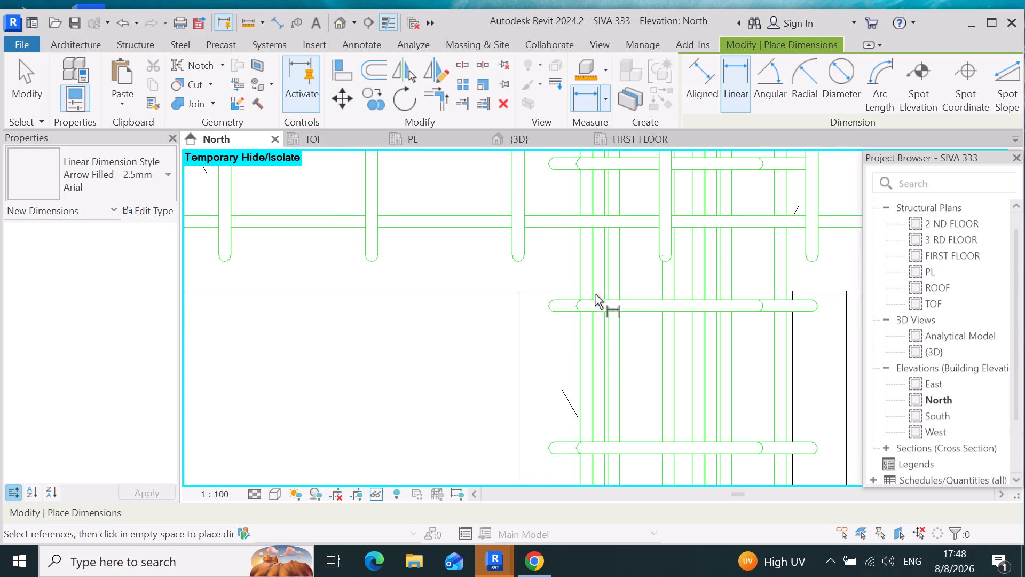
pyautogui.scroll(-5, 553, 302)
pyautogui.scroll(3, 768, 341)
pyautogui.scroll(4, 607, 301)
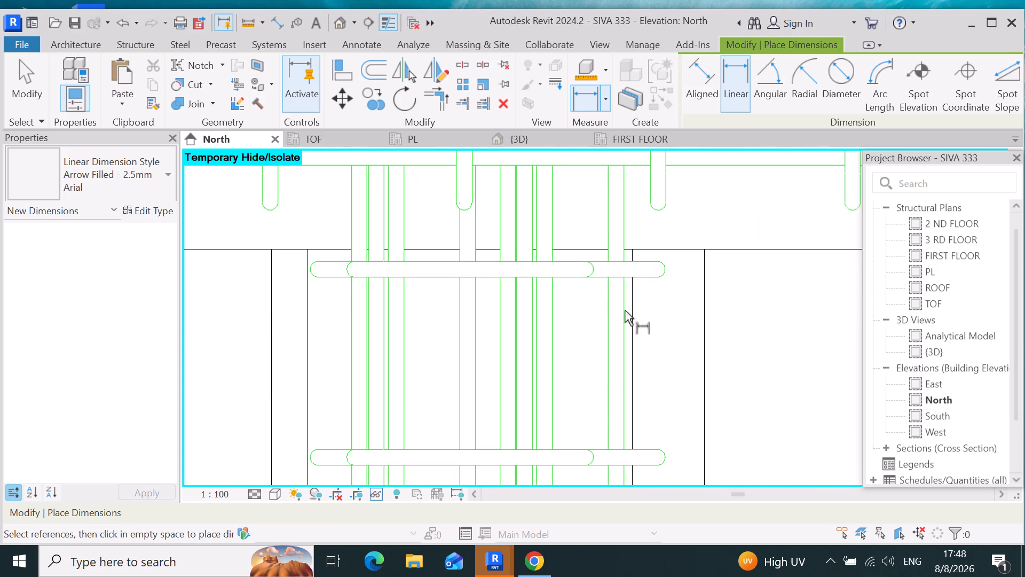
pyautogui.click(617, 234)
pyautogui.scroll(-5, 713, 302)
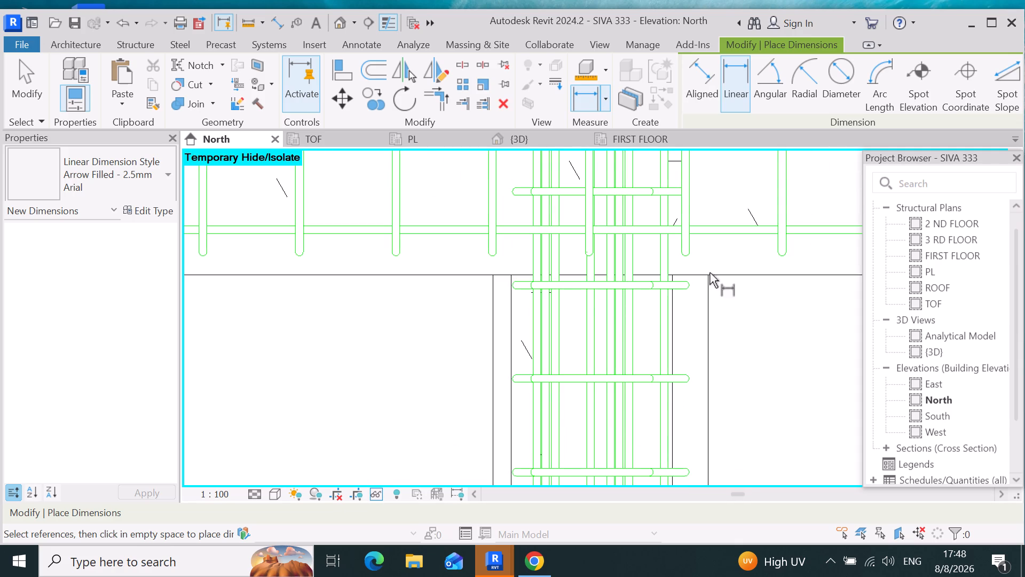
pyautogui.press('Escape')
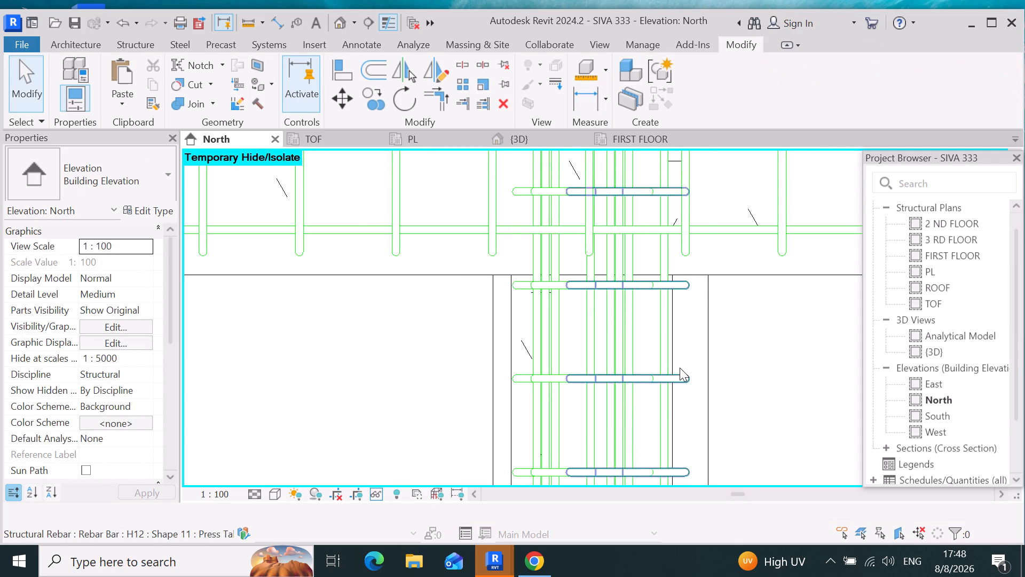
# Set the base offset of the raised 500X250 column at grids 4-6 to -6, keeping PL as its base level.
pyautogui.scroll(8, 677, 320)
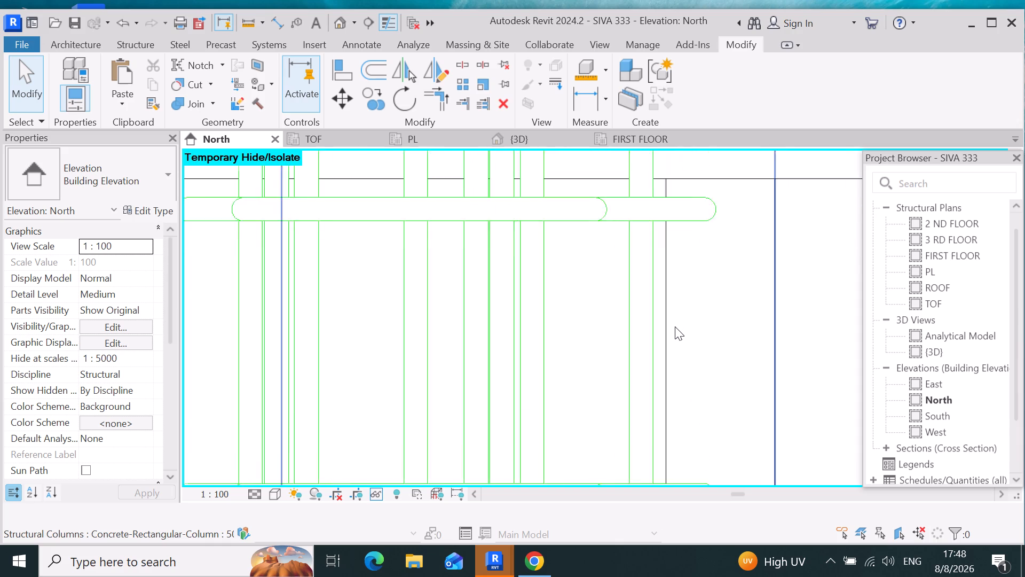
pyautogui.scroll(1, 675, 326)
pyautogui.click(664, 262)
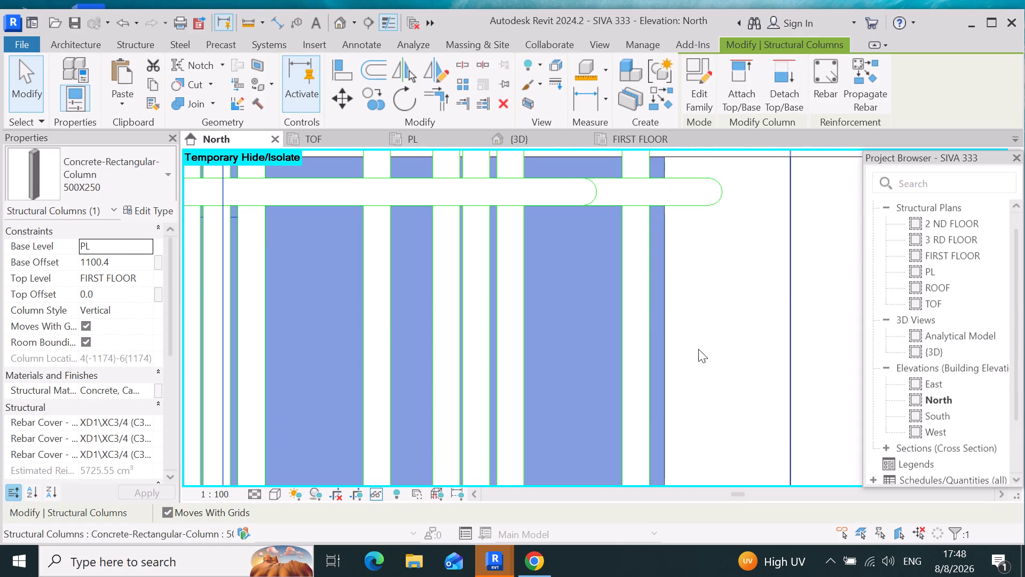
pyautogui.scroll(-17, 698, 348)
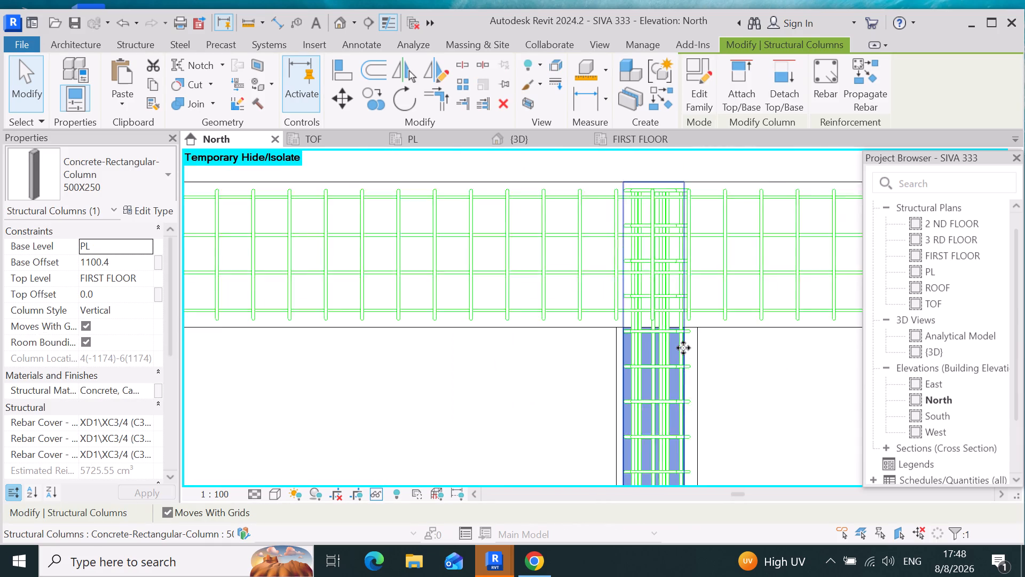
pyautogui.scroll(-7, 683, 348)
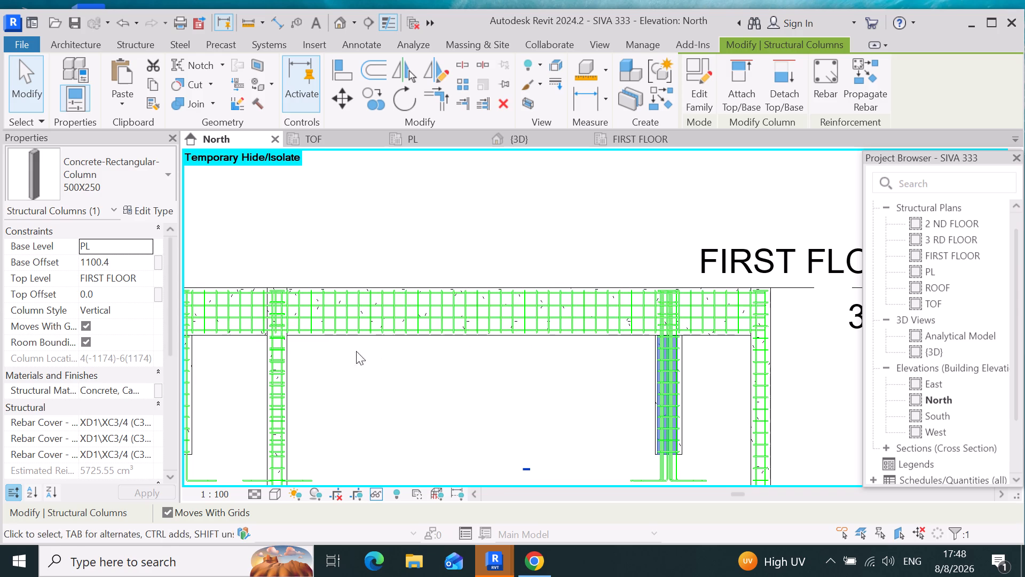
pyautogui.click(127, 256)
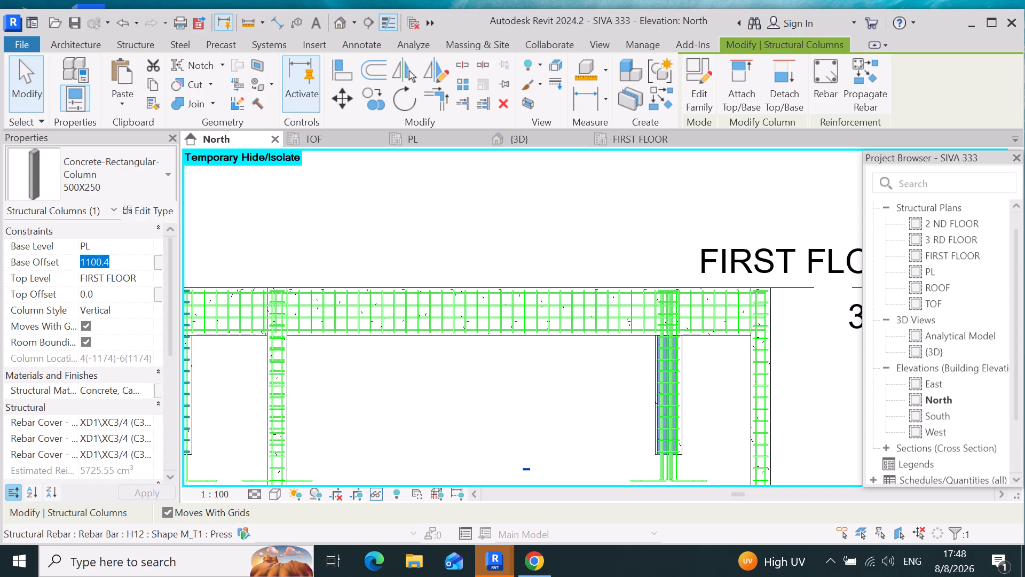
pyautogui.press('BackSpace')
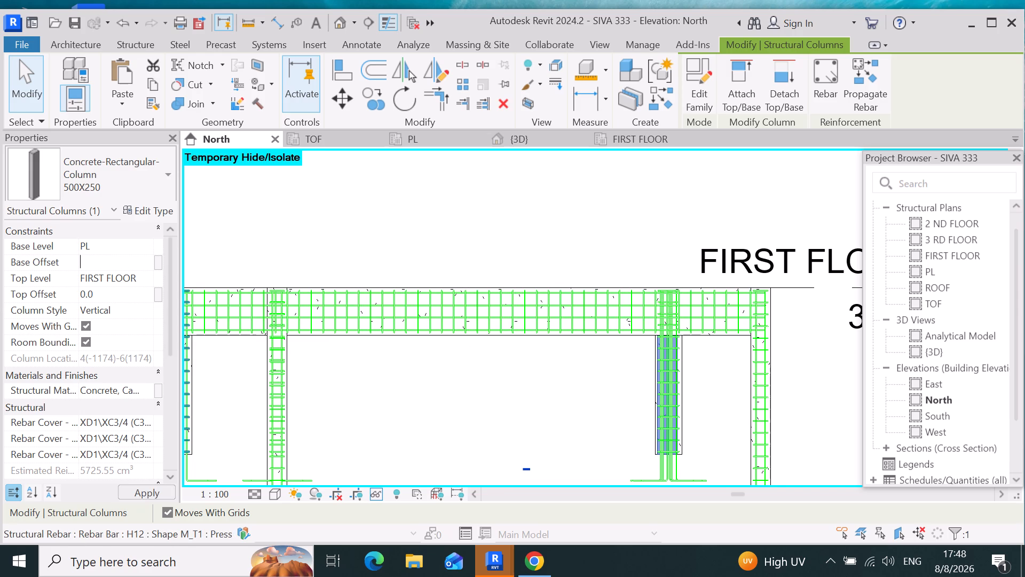
pyautogui.press('-')
pyautogui.press('6')
pyautogui.press('Return')
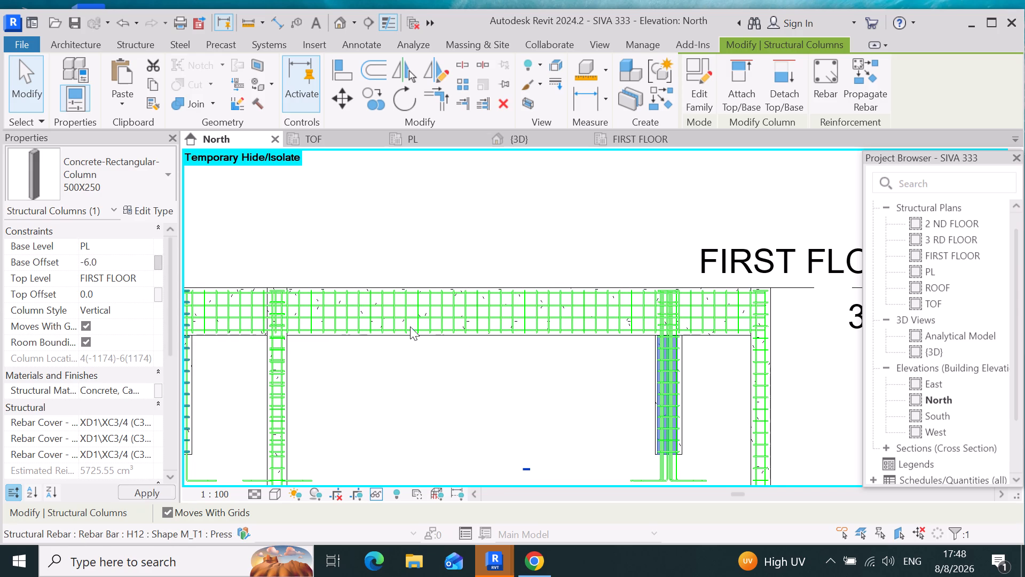
pyautogui.scroll(-5, 476, 267)
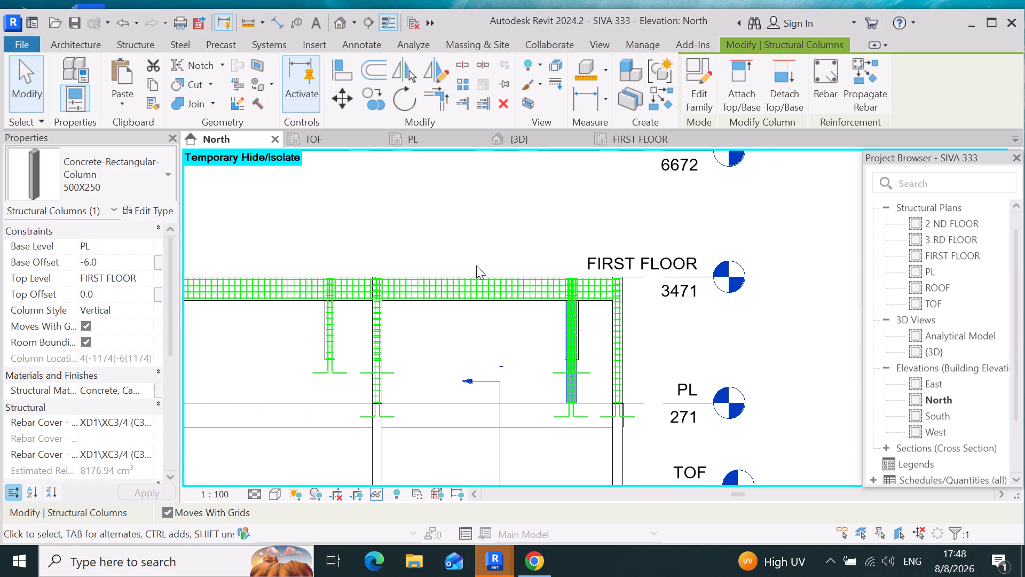
pyautogui.scroll(-3, 474, 288)
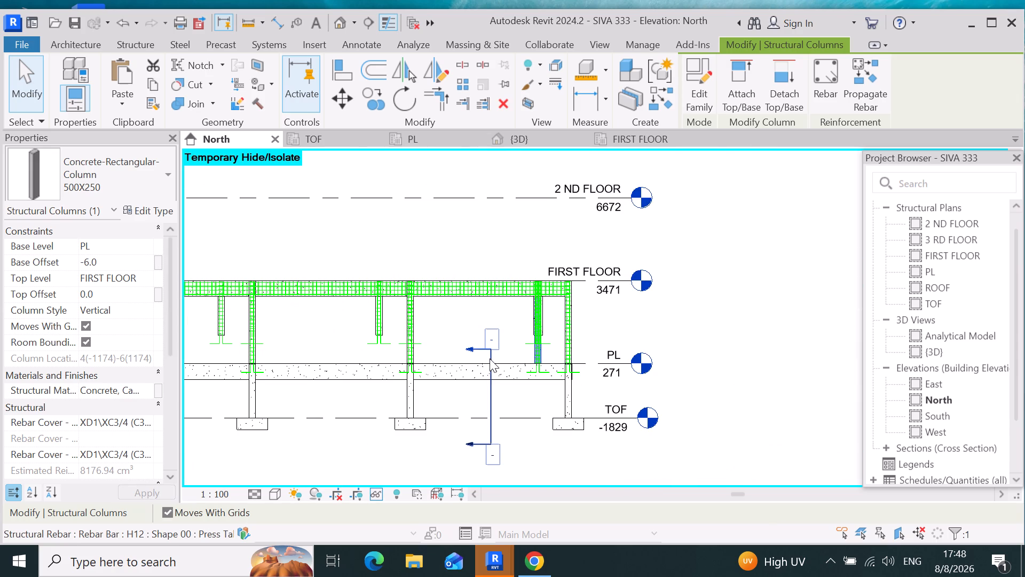
pyautogui.scroll(8, 482, 343)
pyautogui.scroll(4, 706, 307)
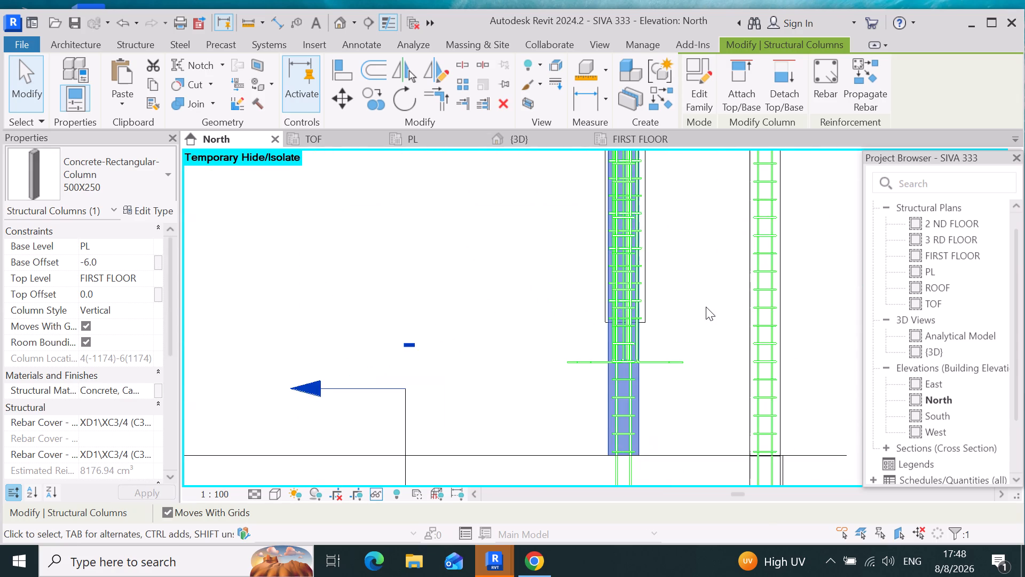
# Temporarily hide the overlapping short 500X250 columns at grids 3-6 and 2-6 below the FIRST FLOOR beam.
pyautogui.scroll(4, 696, 297)
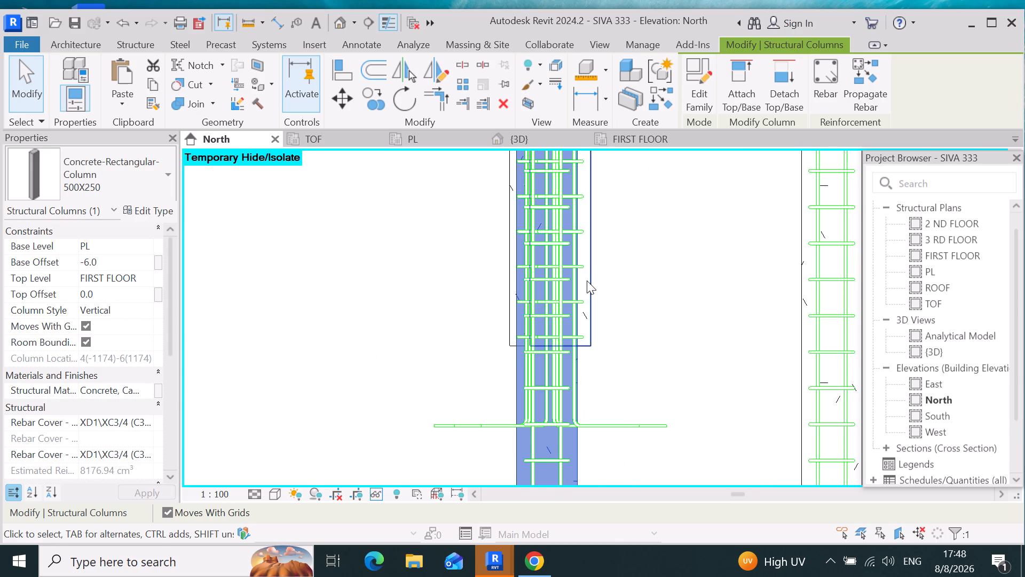
pyautogui.click(587, 282)
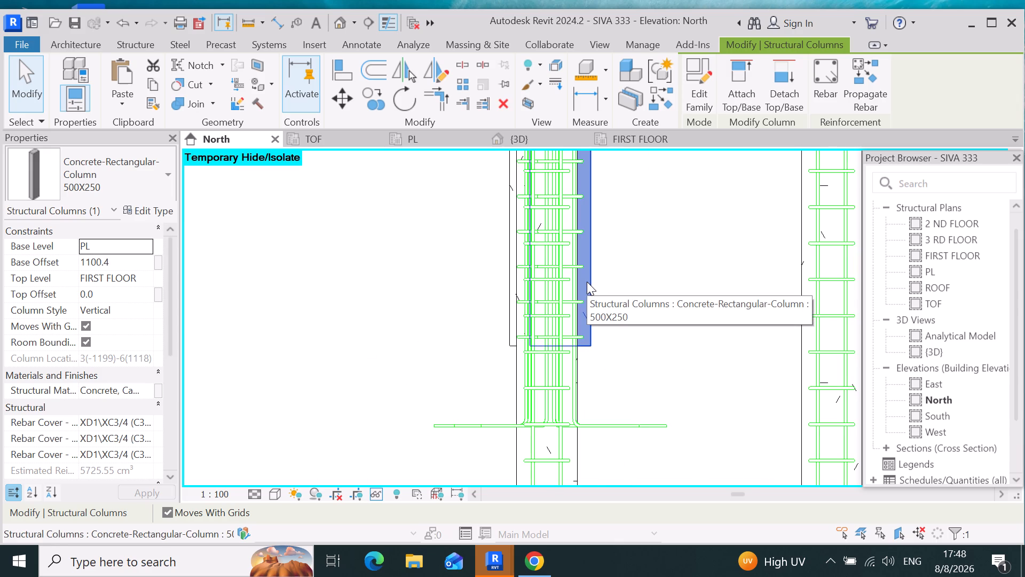
pyautogui.write('hh')
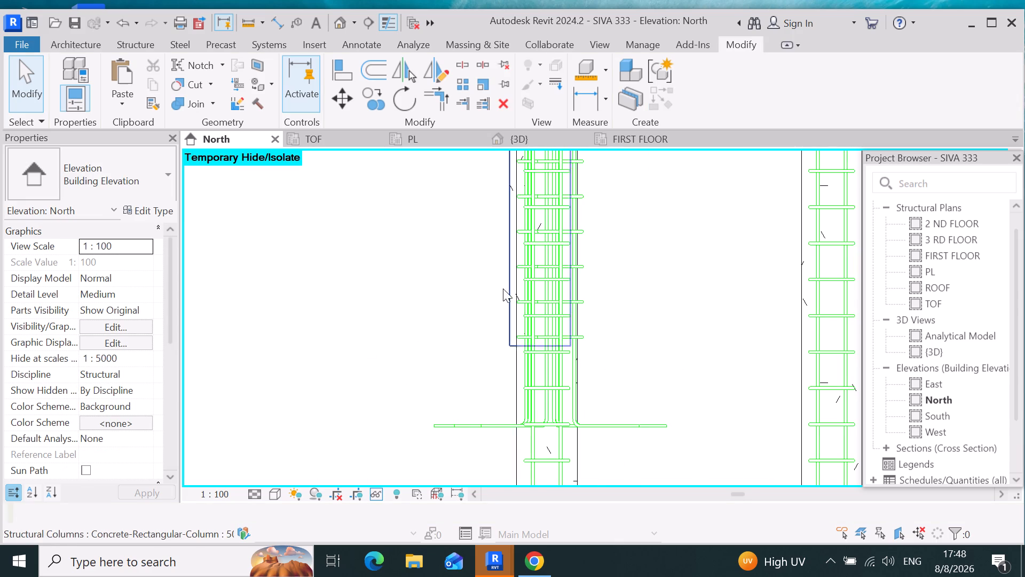
pyautogui.scroll(8, 498, 326)
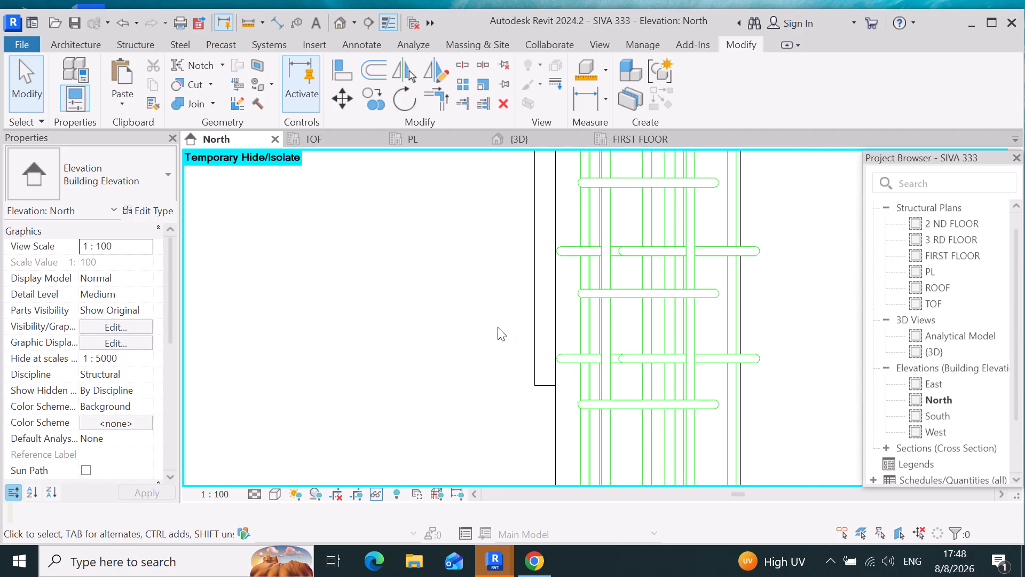
pyautogui.click(531, 321)
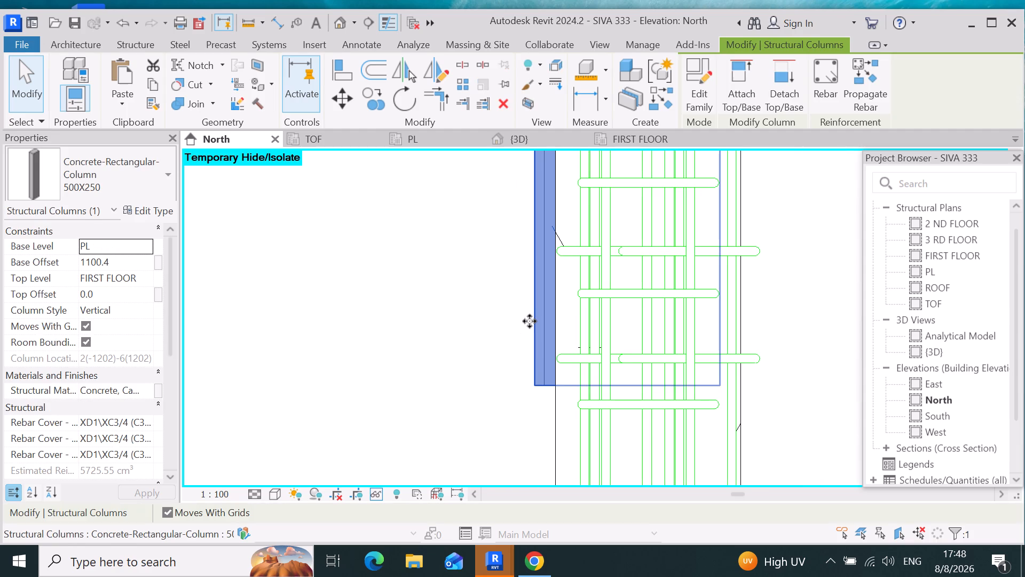
pyautogui.write('hh')
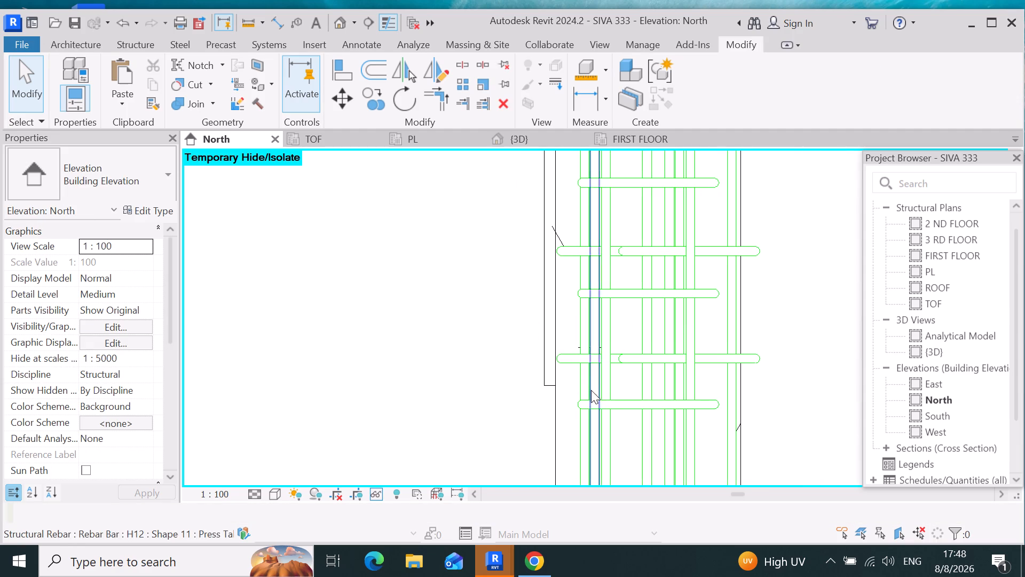
# Temporarily hide the remaining overlapping short 500X250 column at grids 1-6 just below the FIRST FLOOR beam.
pyautogui.scroll(4, 548, 391)
pyautogui.scroll(-6, 548, 404)
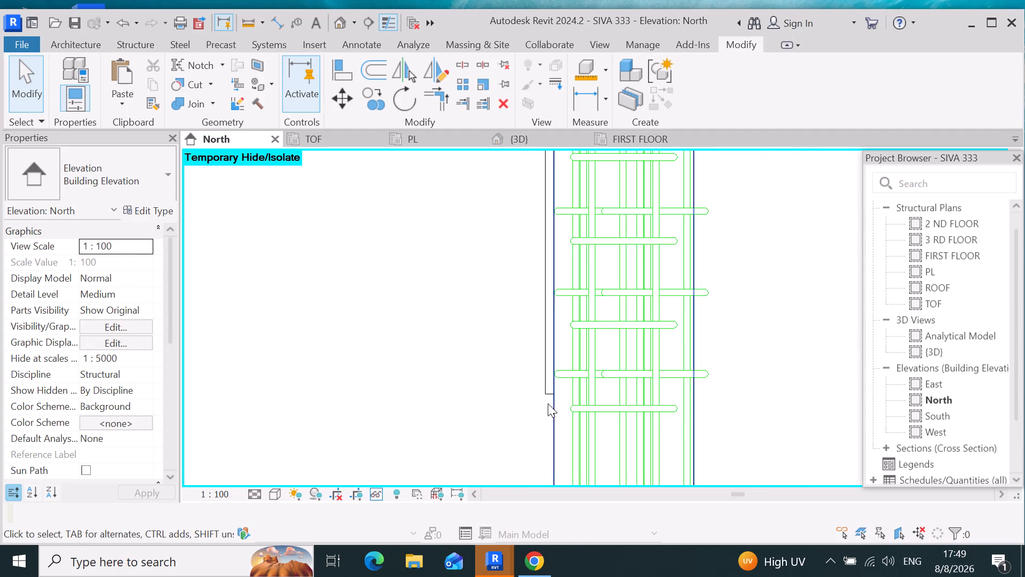
pyautogui.scroll(-5, 548, 403)
pyautogui.scroll(-6, 684, 404)
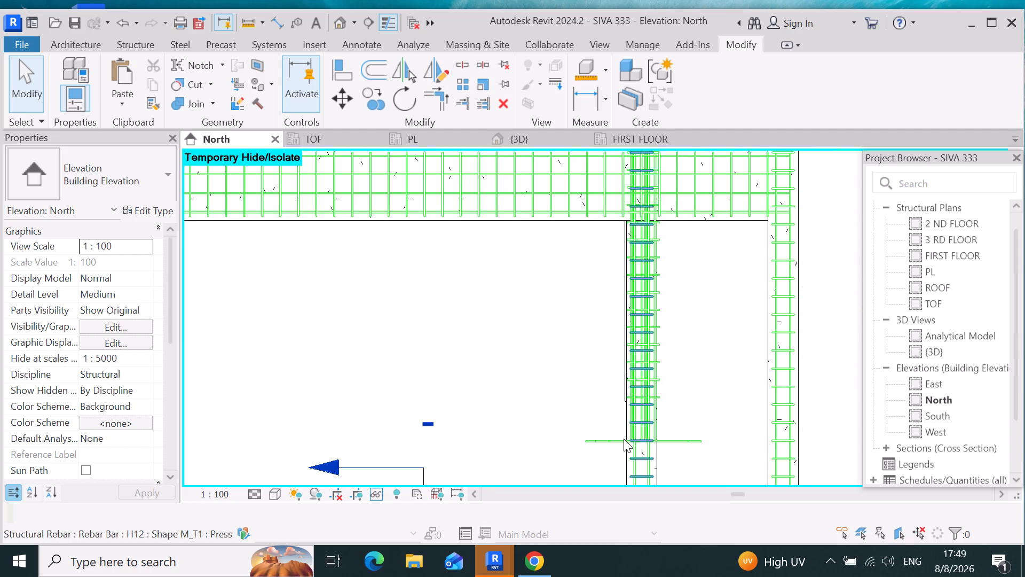
pyautogui.scroll(-5, 703, 385)
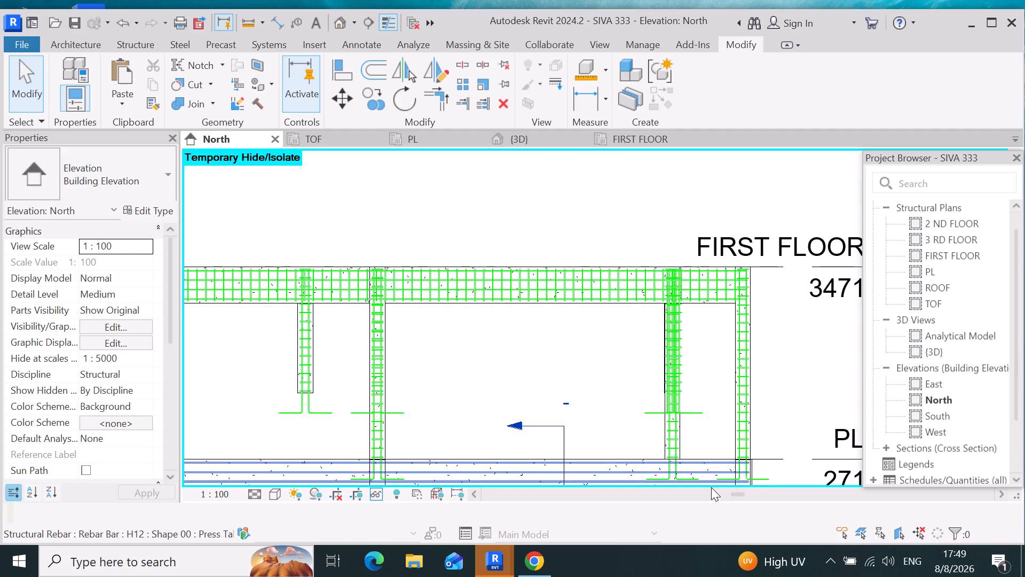
pyautogui.scroll(4, 659, 372)
pyautogui.scroll(11, 683, 271)
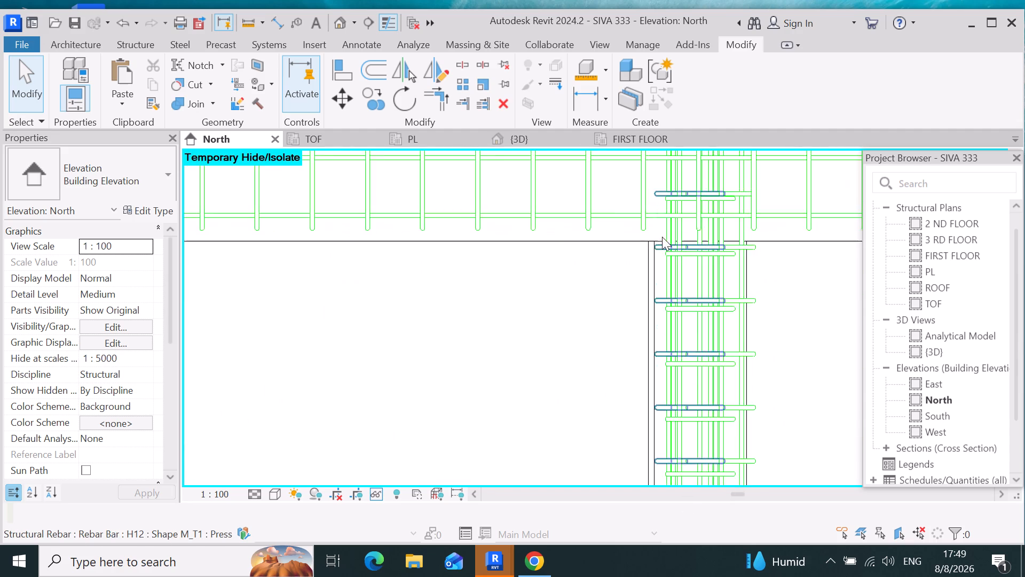
pyautogui.scroll(10, 662, 237)
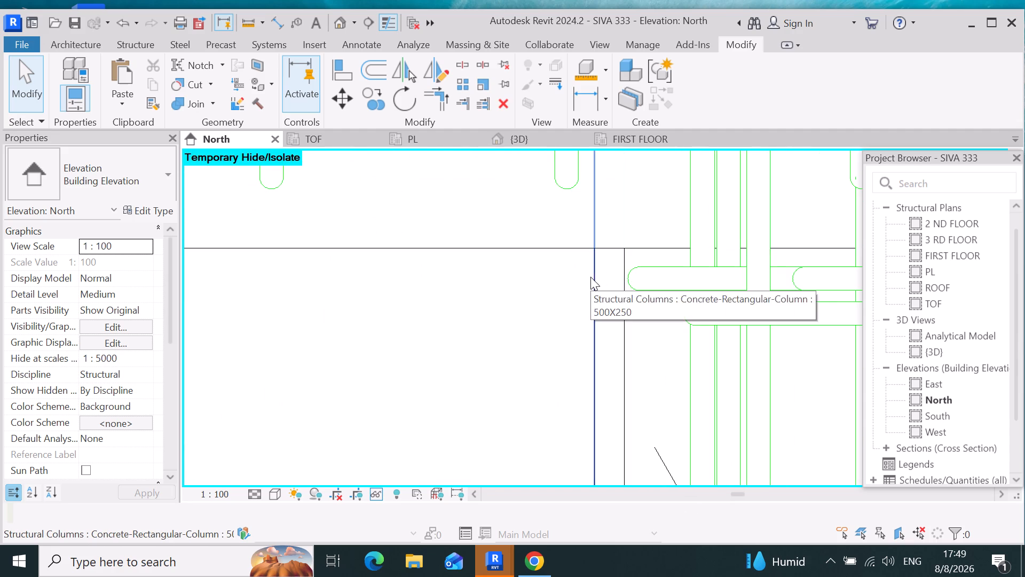
pyautogui.click(590, 277)
pyautogui.write('hh')
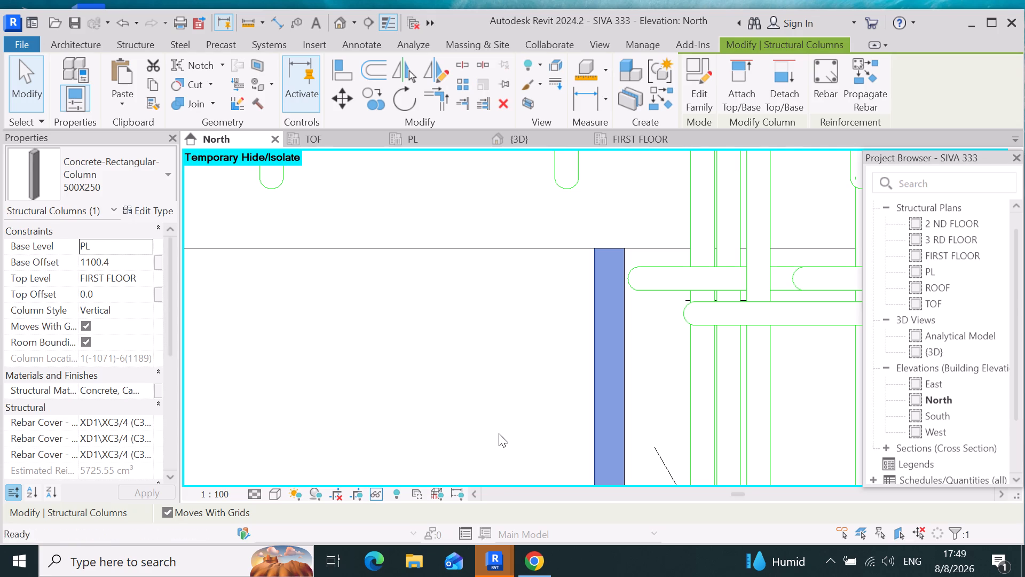
# Set the base offset of the raised 500X250 column at grids 1-7 to -6, keeping PL as its base level.
pyautogui.scroll(-17, 592, 302)
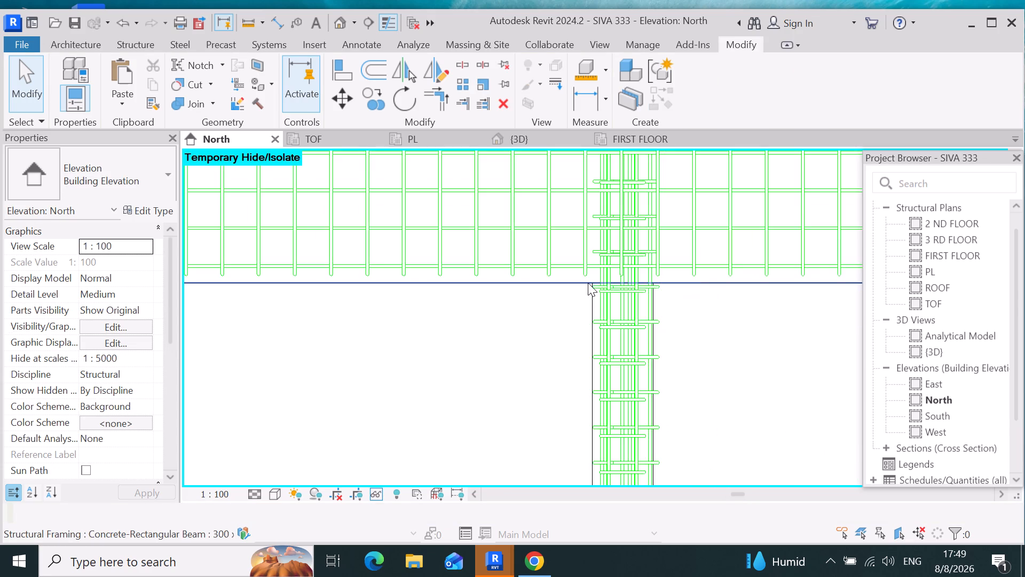
pyautogui.scroll(-11, 653, 285)
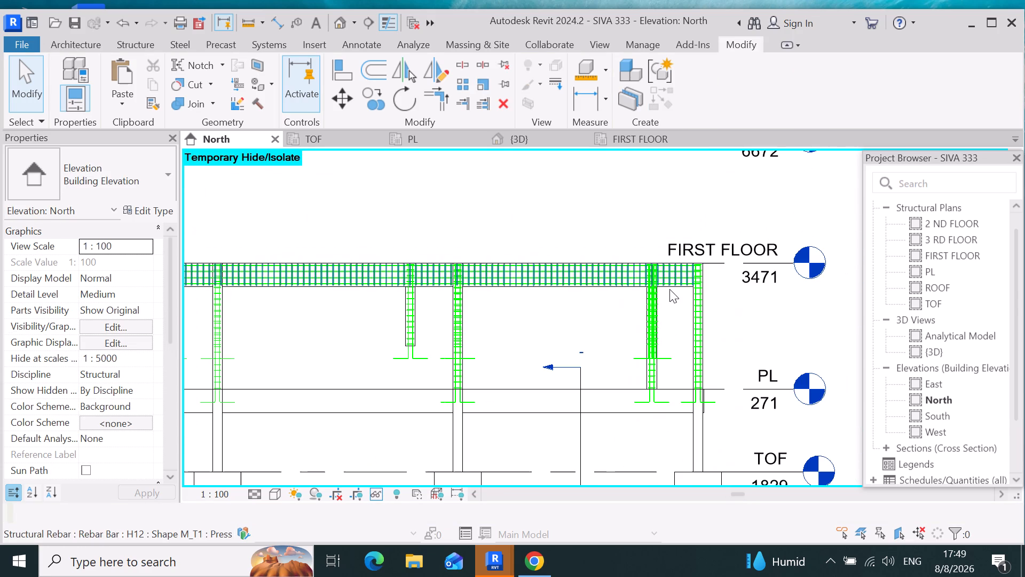
pyautogui.scroll(9, 388, 361)
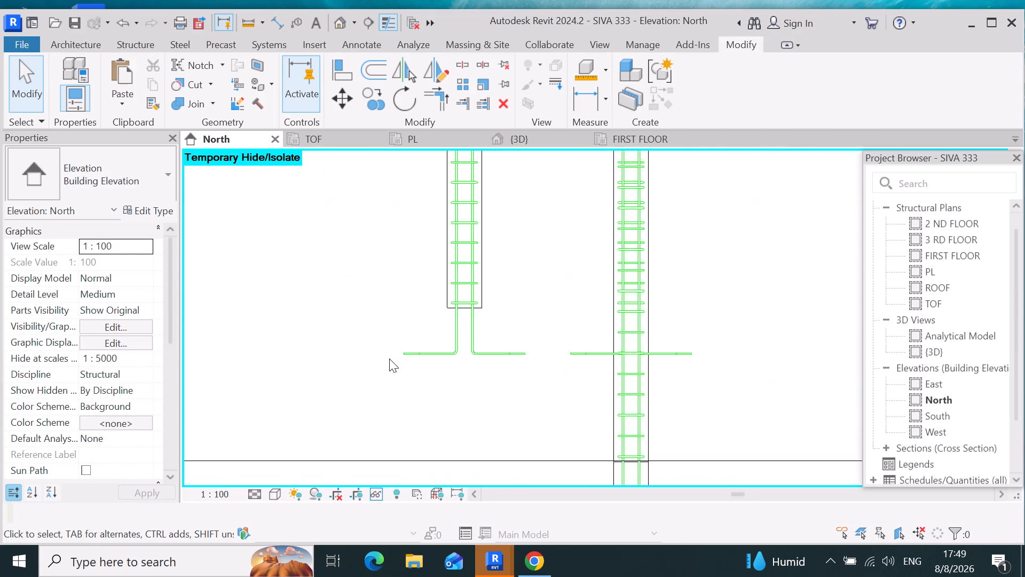
pyautogui.scroll(4, 459, 274)
pyautogui.scroll(5, 413, 360)
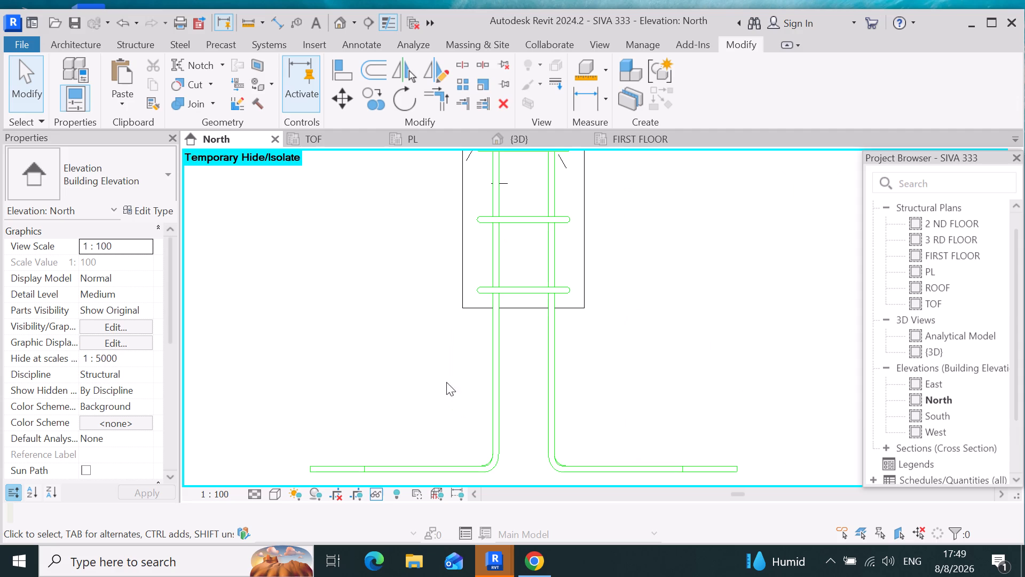
pyautogui.scroll(-12, 470, 422)
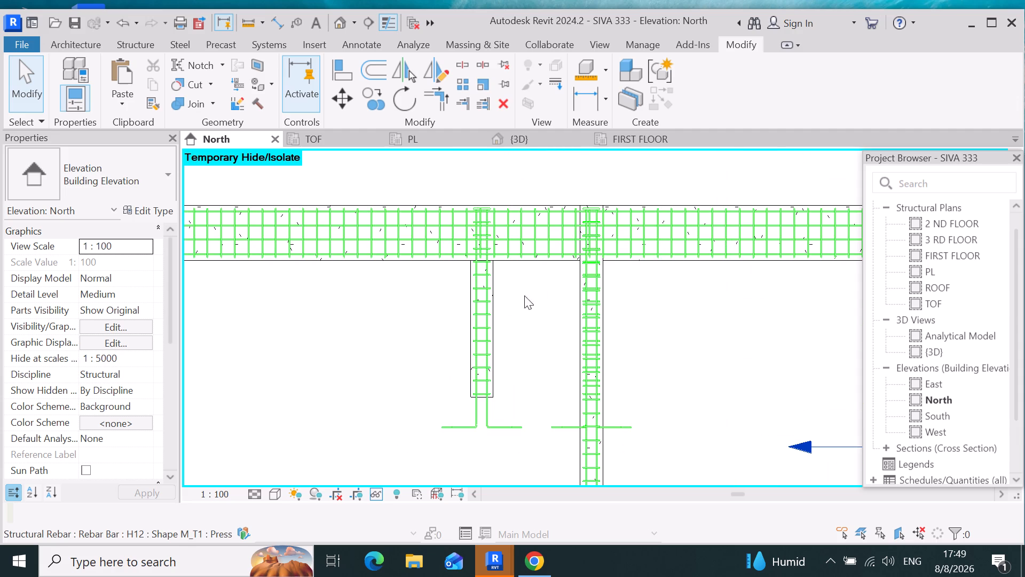
pyautogui.scroll(8, 509, 276)
pyautogui.click(463, 261)
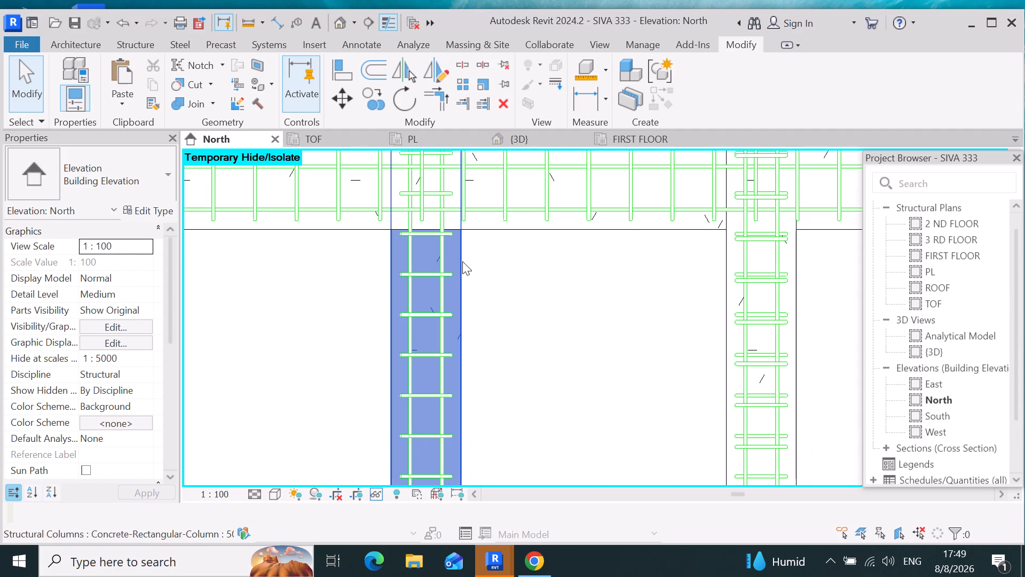
pyautogui.click(123, 263)
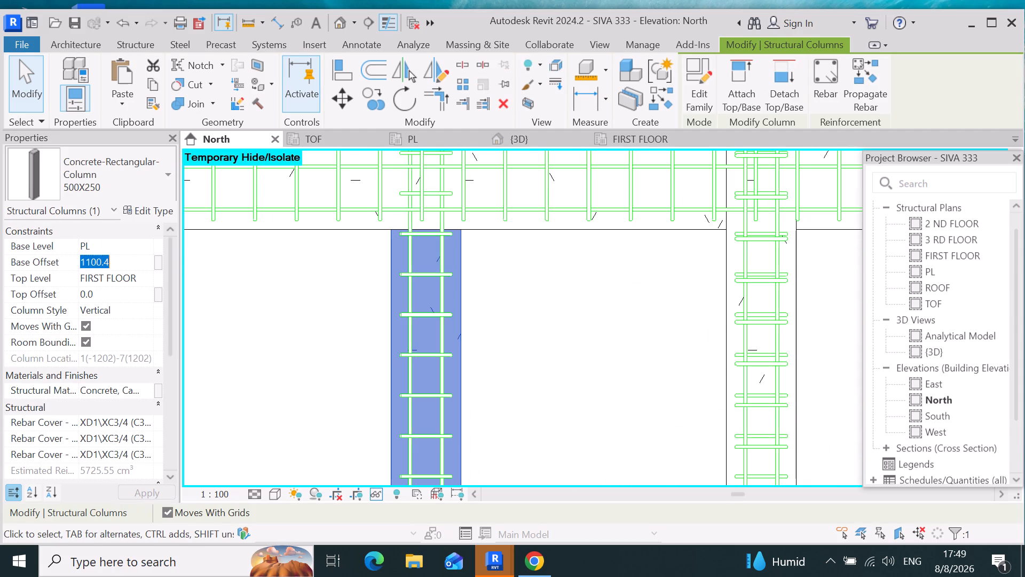
pyautogui.press('BackSpace')
pyautogui.press('-')
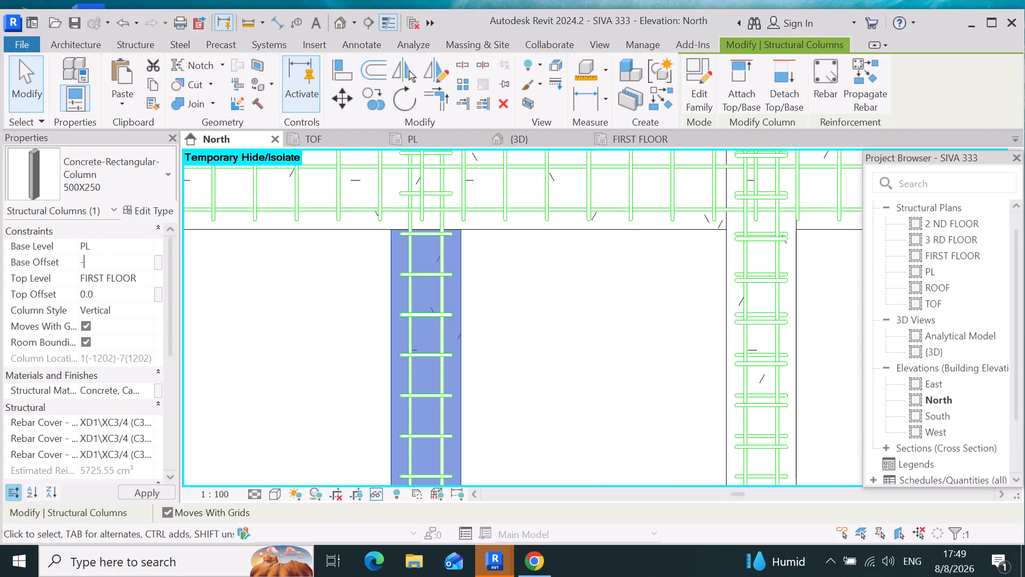
pyautogui.press('6')
pyautogui.press('Return')
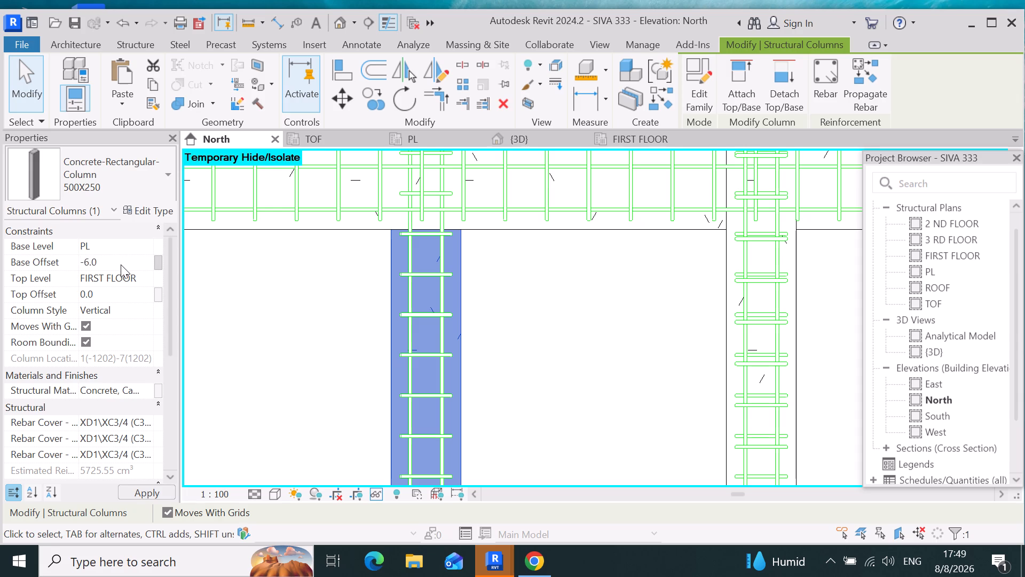
# Set the base offset of the raised 500X250 column at grids 1-8 to -6, keeping PL as its base level.
pyautogui.scroll(-7, 606, 331)
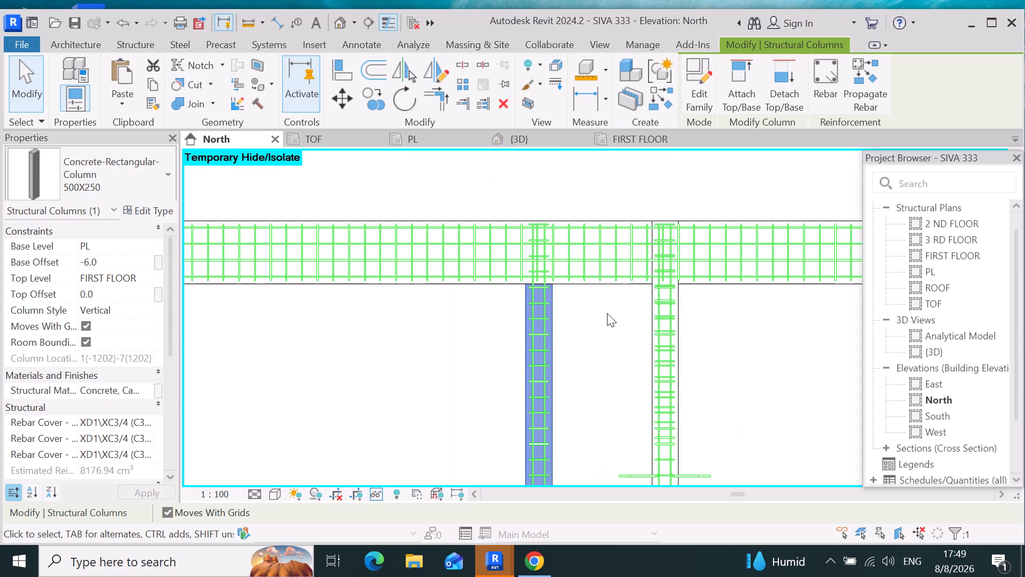
pyautogui.scroll(-8, 606, 312)
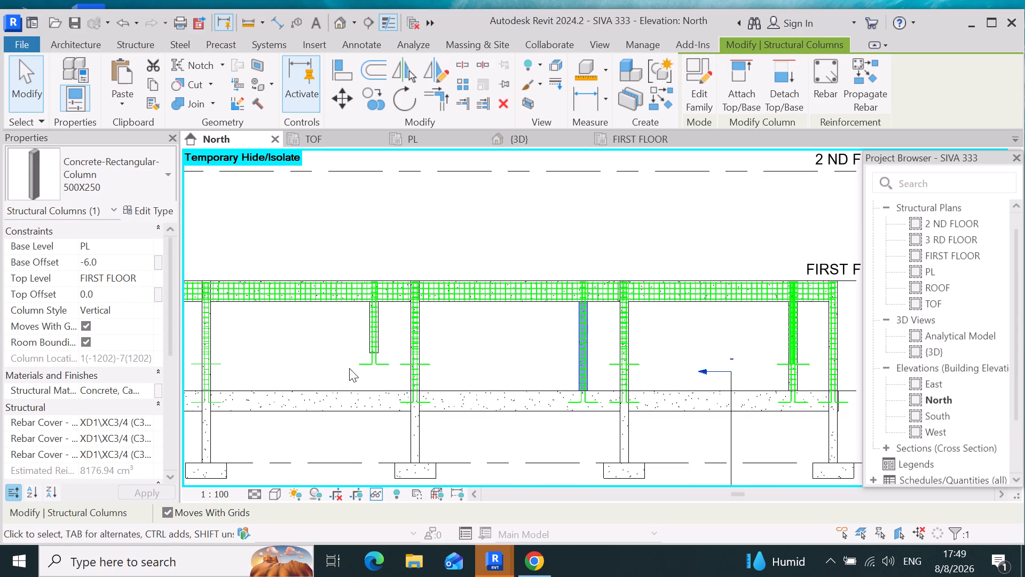
pyautogui.scroll(6, 369, 320)
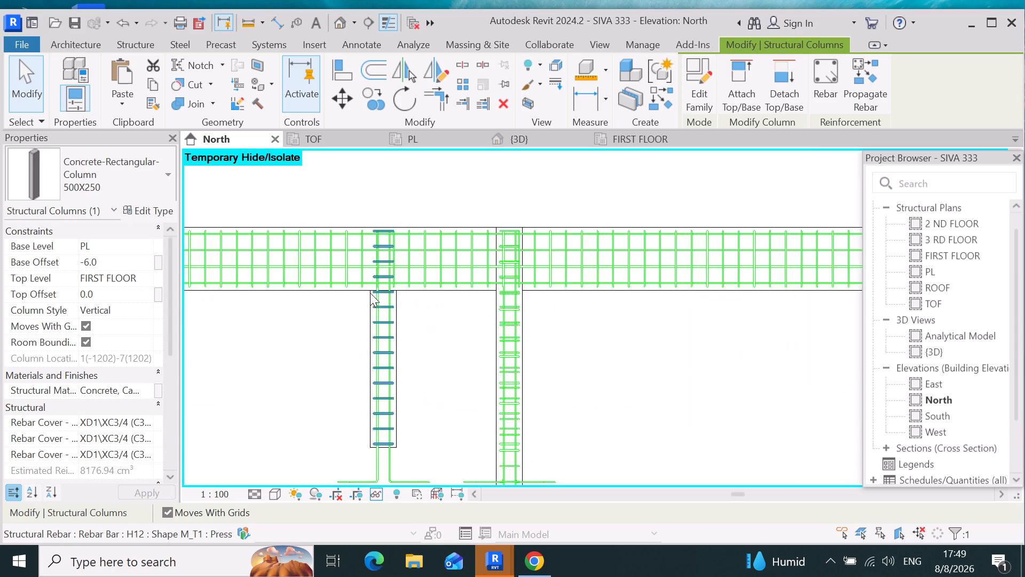
pyautogui.scroll(9, 370, 293)
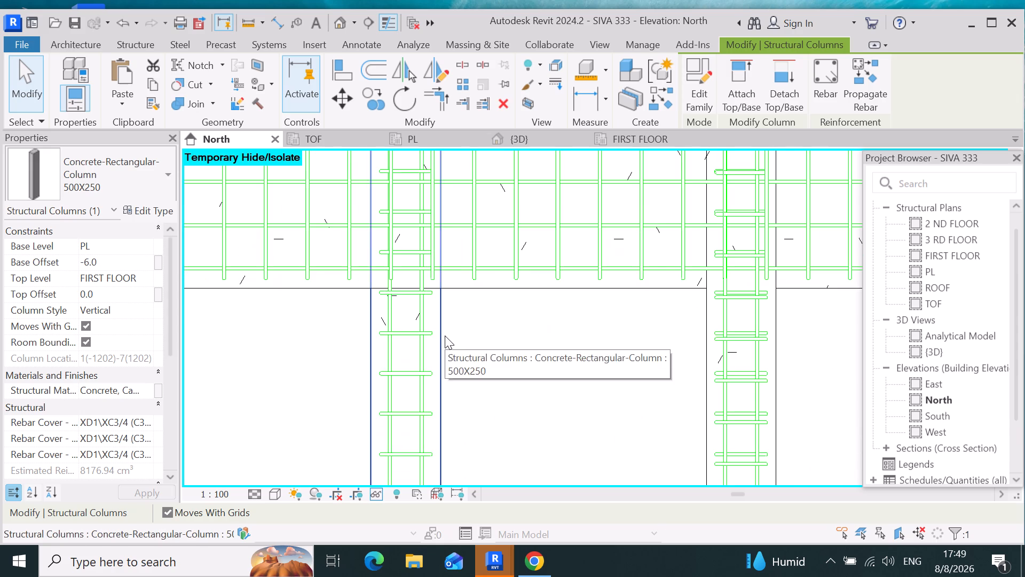
pyautogui.click(445, 336)
pyautogui.scroll(-9, 470, 332)
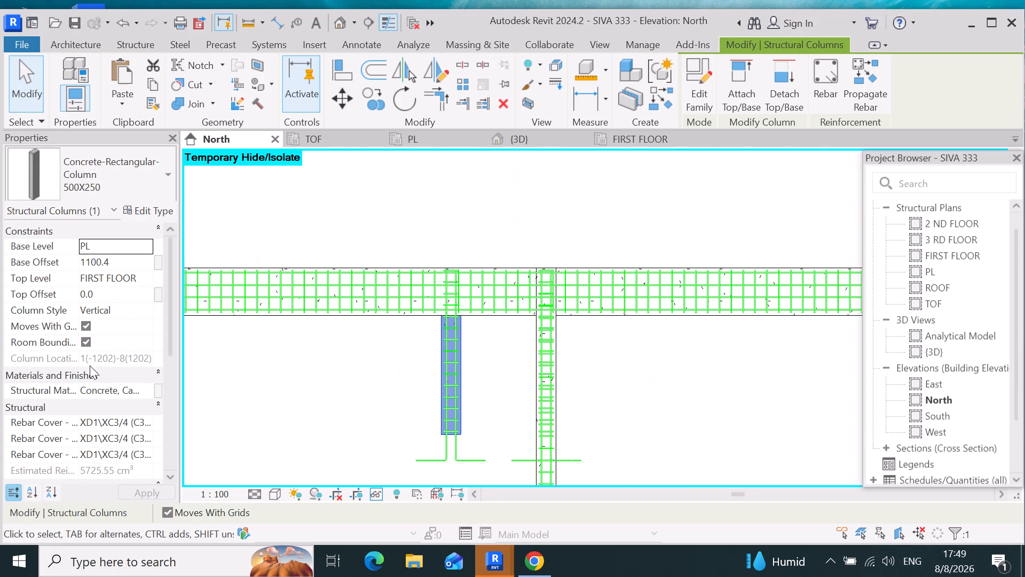
pyautogui.click(127, 258)
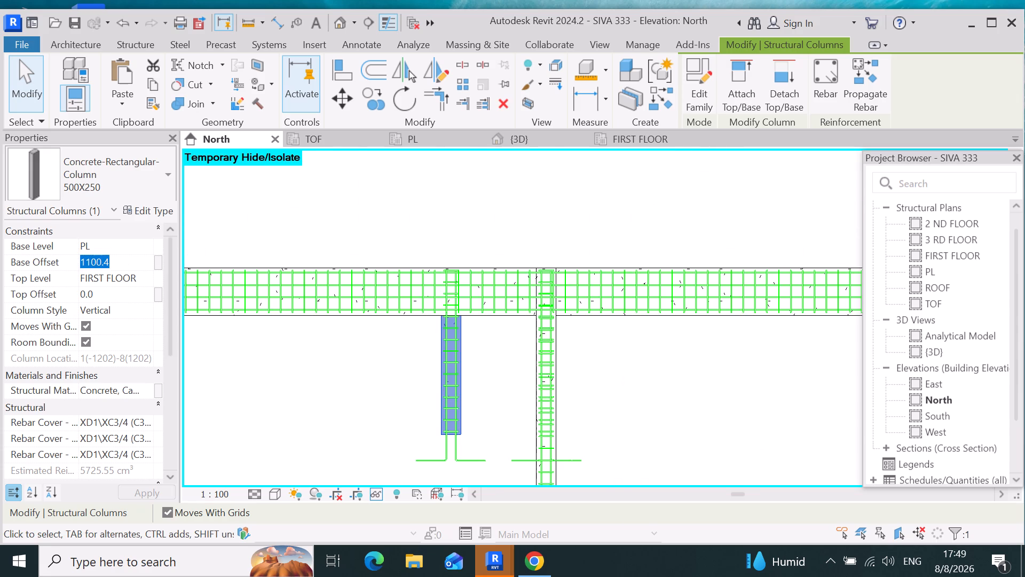
pyautogui.press('BackSpace')
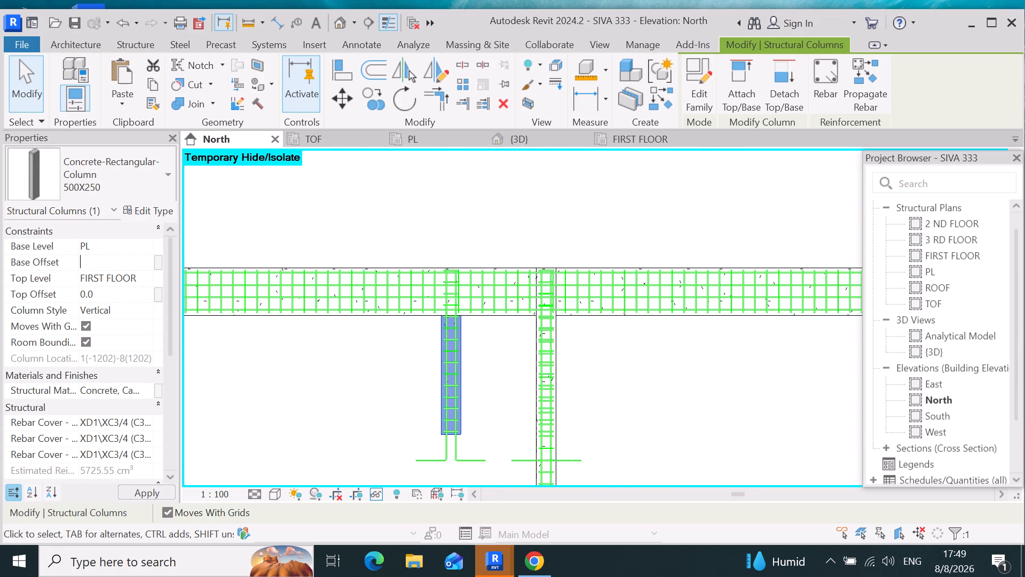
pyautogui.write('-6')
pyautogui.press('Return')
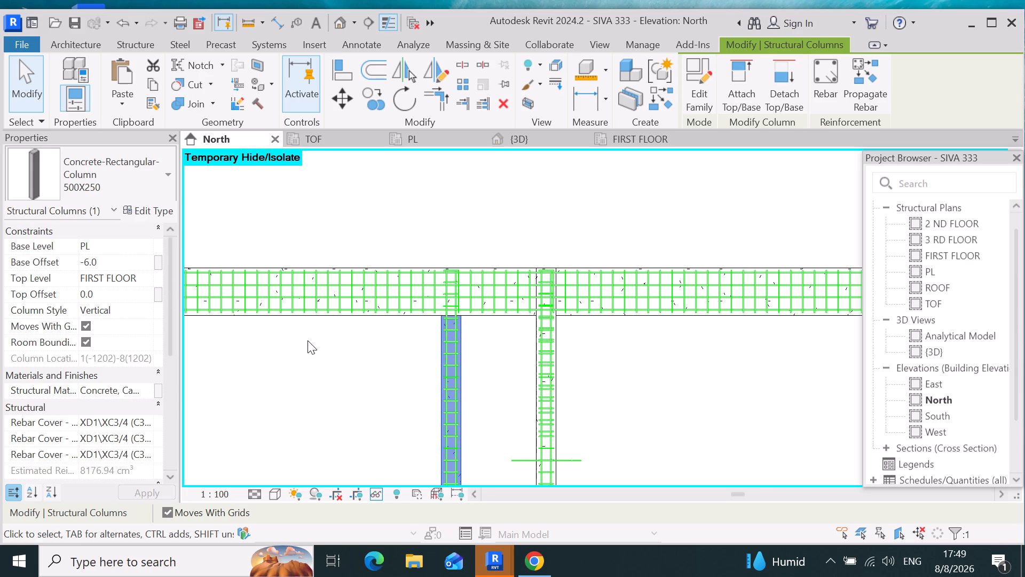
# Set the base offset of the raised 500X250 column at grids 1-9 to -6, keeping PL as its base level.
pyautogui.scroll(-6, 539, 394)
pyautogui.scroll(-5, 350, 385)
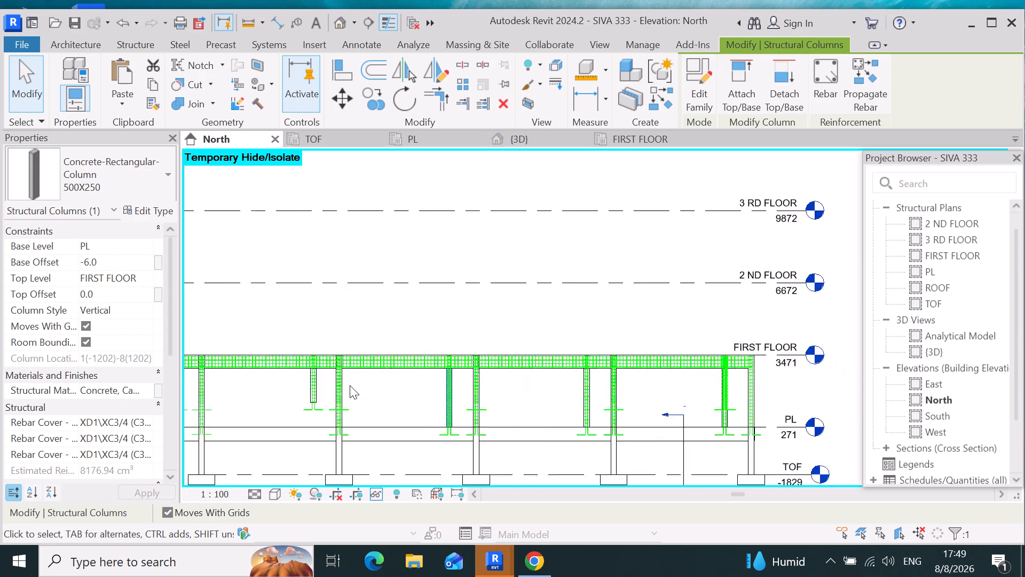
pyautogui.scroll(15, 298, 394)
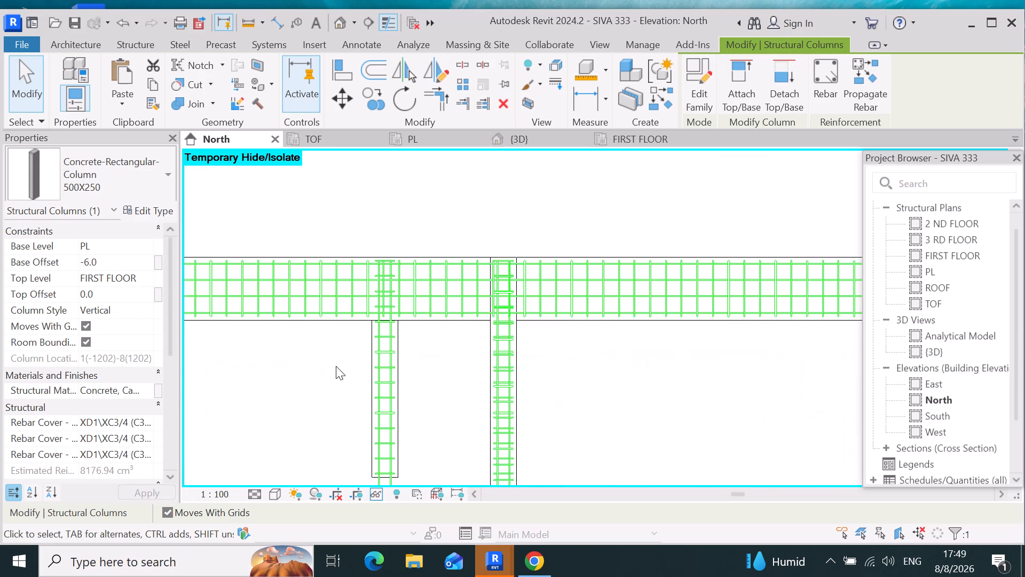
pyautogui.scroll(3, 336, 366)
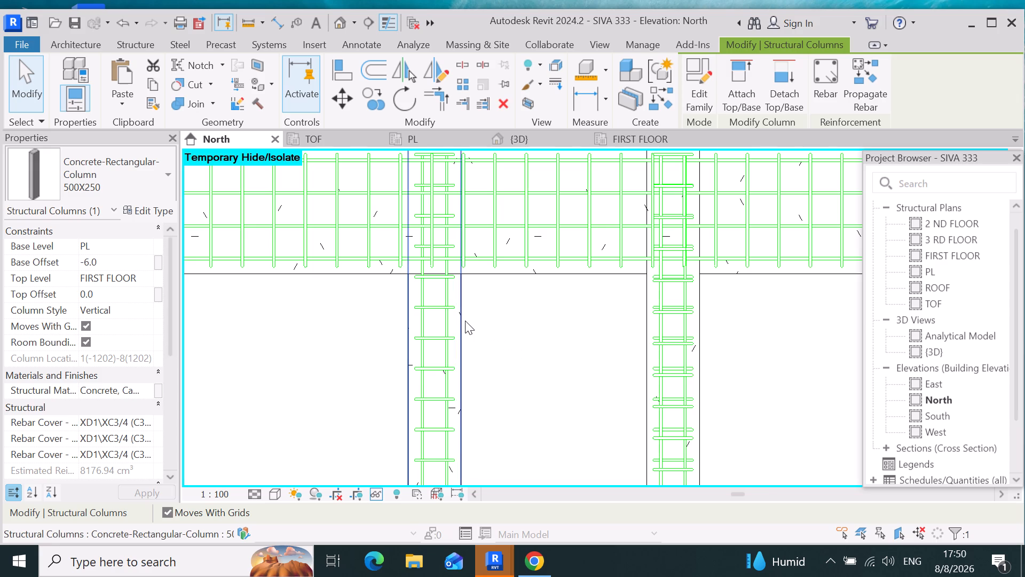
pyautogui.click(465, 320)
pyautogui.scroll(-10, 530, 336)
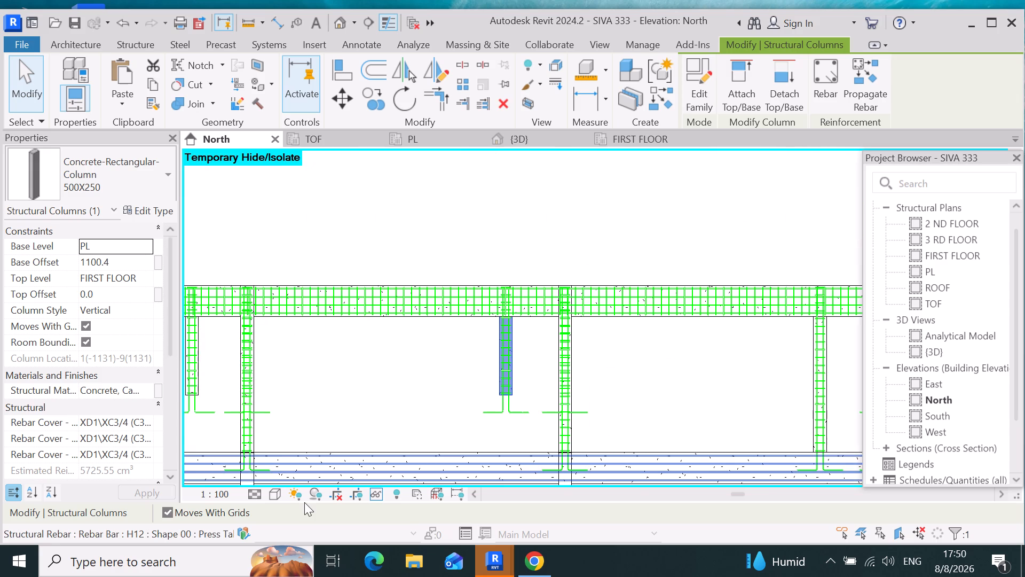
pyautogui.click(121, 256)
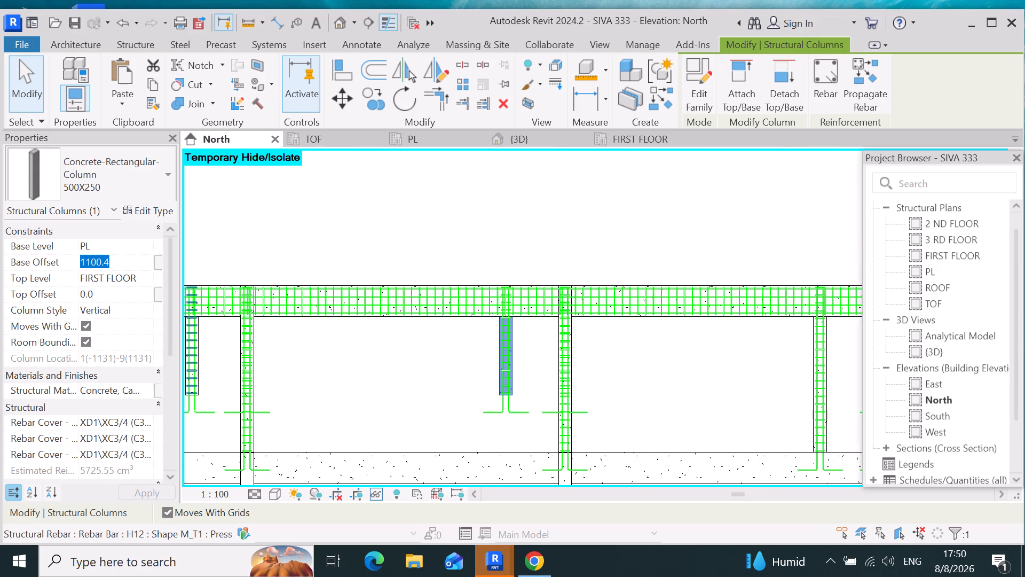
pyautogui.press('BackSpace')
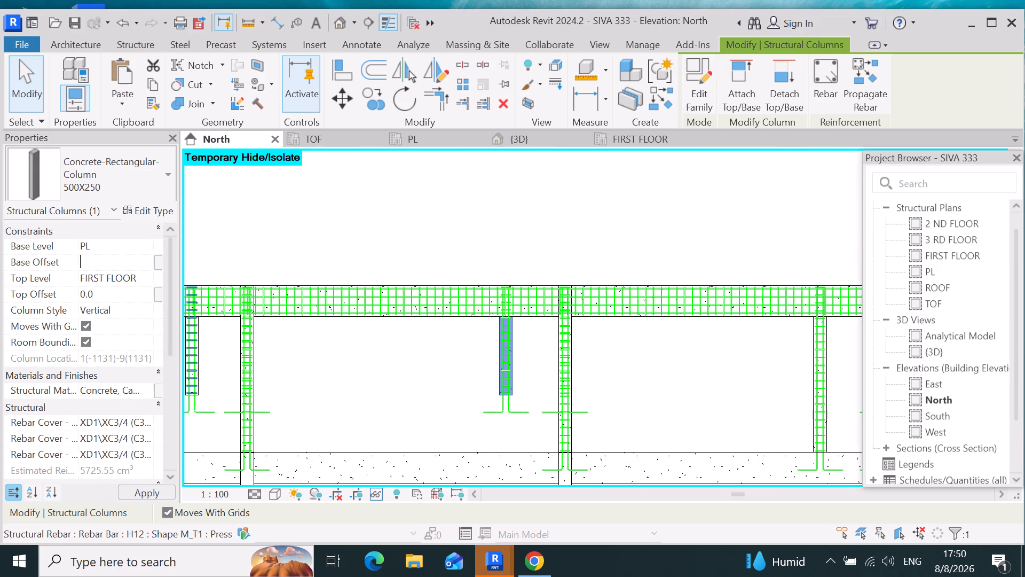
pyautogui.write('-6')
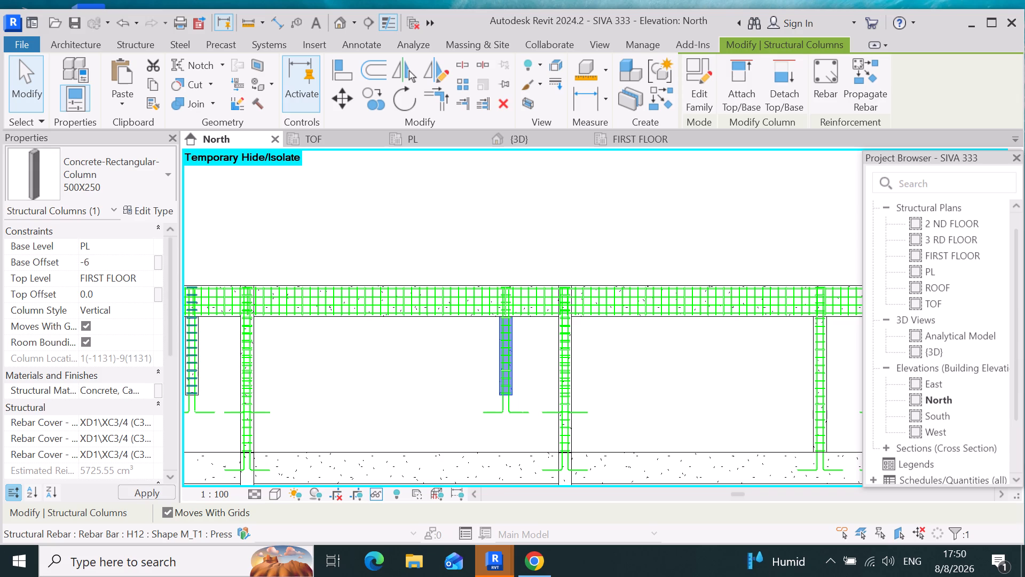
pyautogui.press('Return')
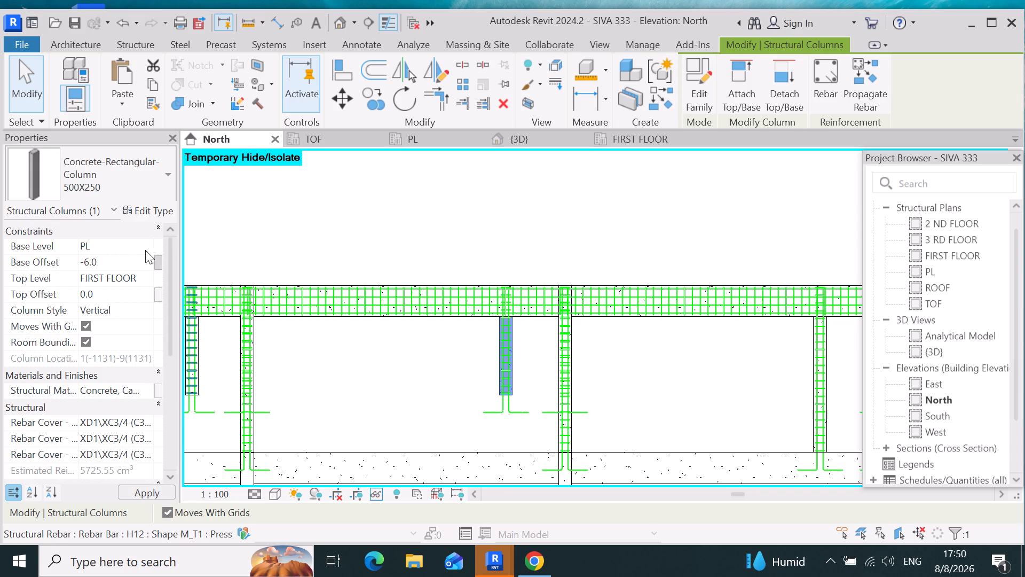
# Set the base offset of the raised 500X250 column at grids 1-10 to -6, keeping PL as its base level.
pyautogui.scroll(-6, 474, 329)
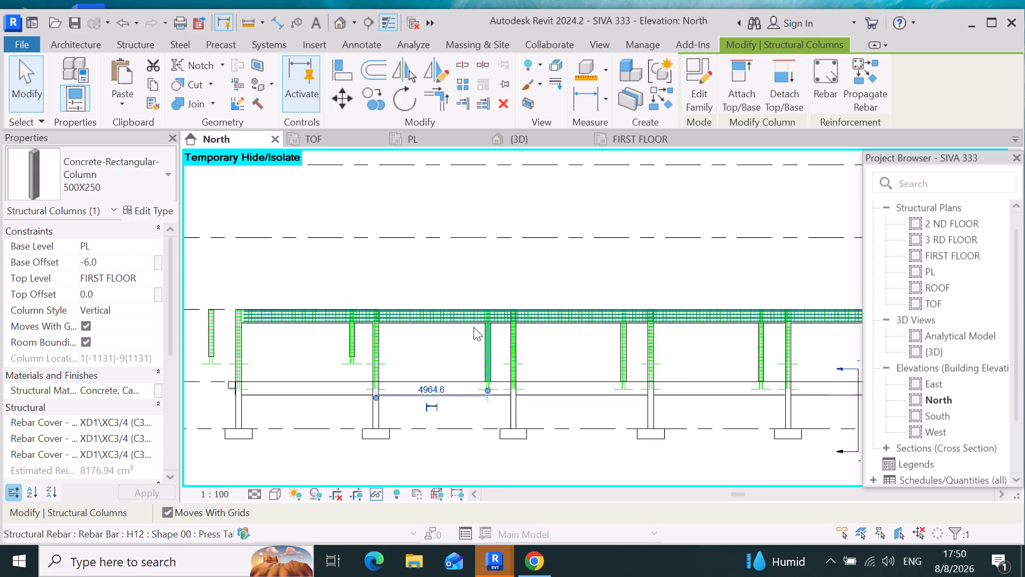
pyautogui.scroll(9, 320, 378)
pyautogui.scroll(4, 354, 347)
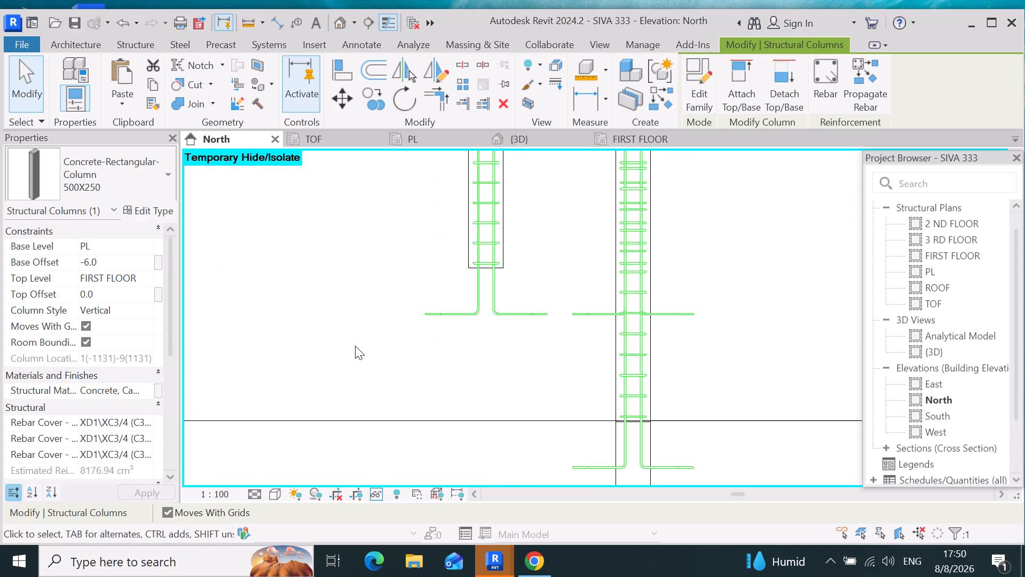
pyautogui.click(507, 254)
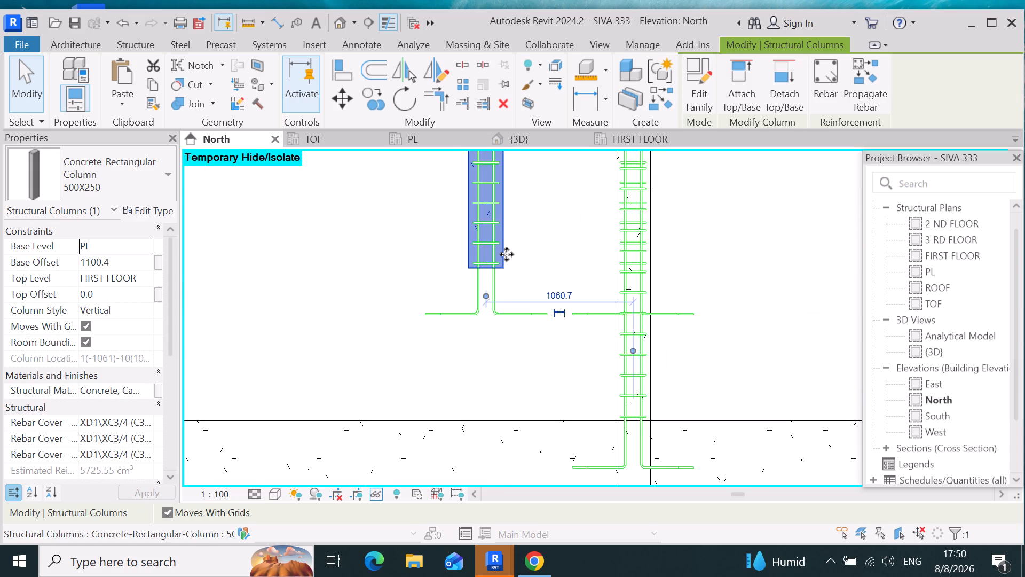
pyautogui.click(115, 260)
pyautogui.press('BackSpace')
pyautogui.press('BackSpace')
pyautogui.press('BackSpace')
pyautogui.press('BackSpace')
pyautogui.press('BackSpace')
pyautogui.press('BackSpace')
pyautogui.press('BackSpace')
pyautogui.press('BackSpace')
pyautogui.press('BackSpace')
pyautogui.press('BackSpace')
pyautogui.press('BackSpace')
pyautogui.press('BackSpace')
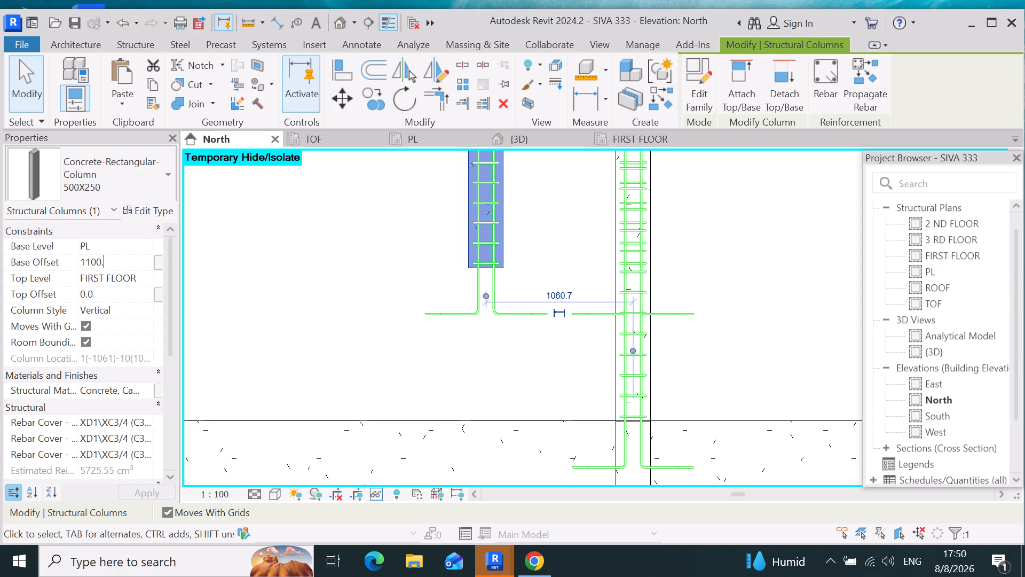
pyautogui.write('-6')
pyautogui.press('Return')
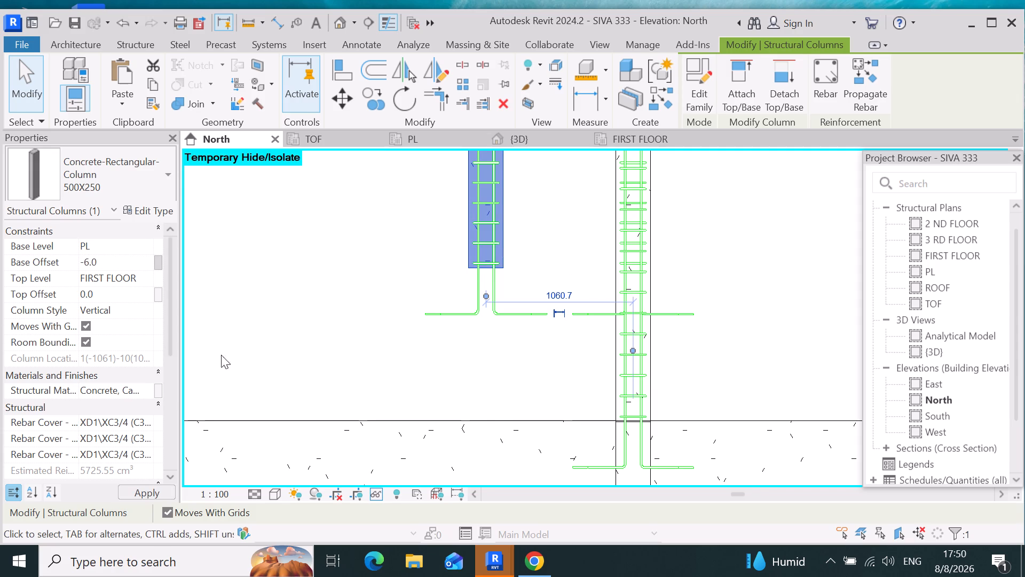
# Set the base offset of the raised 500X250 column at grids 1-11 to -6, keeping PL as its base level.
pyautogui.scroll(-6, 498, 409)
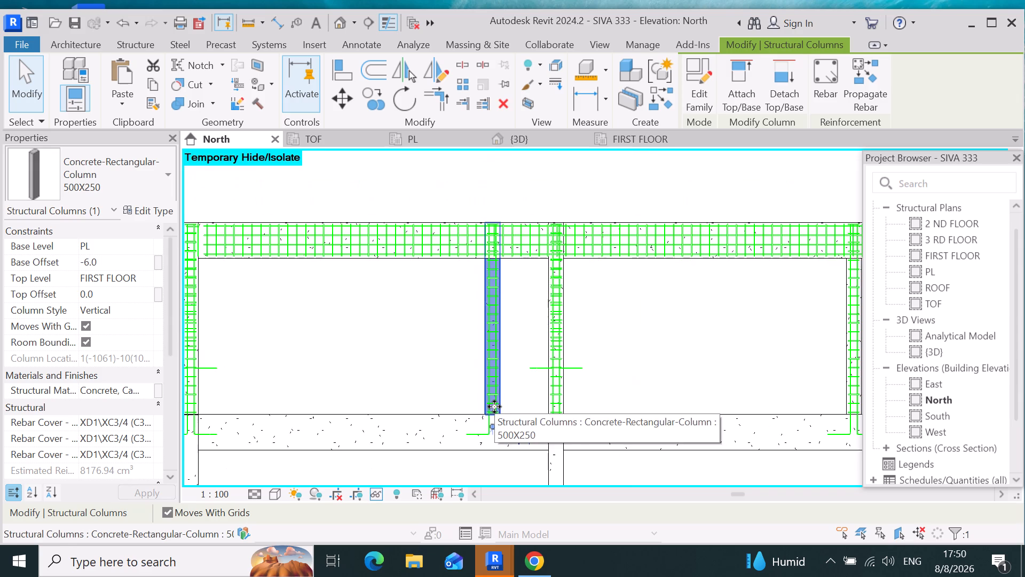
pyautogui.scroll(-5, 480, 419)
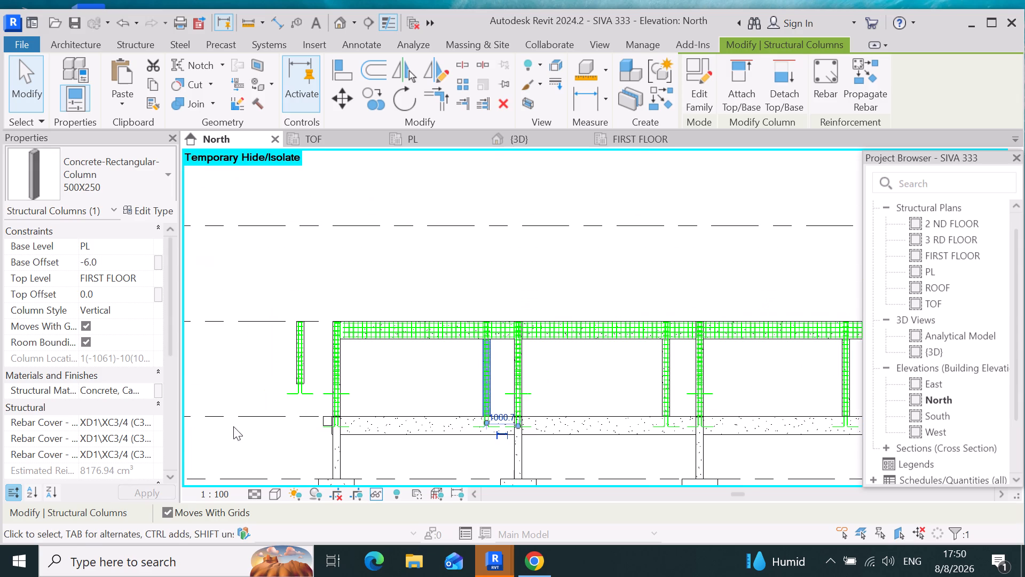
pyautogui.scroll(4, 256, 411)
pyautogui.scroll(6, 318, 341)
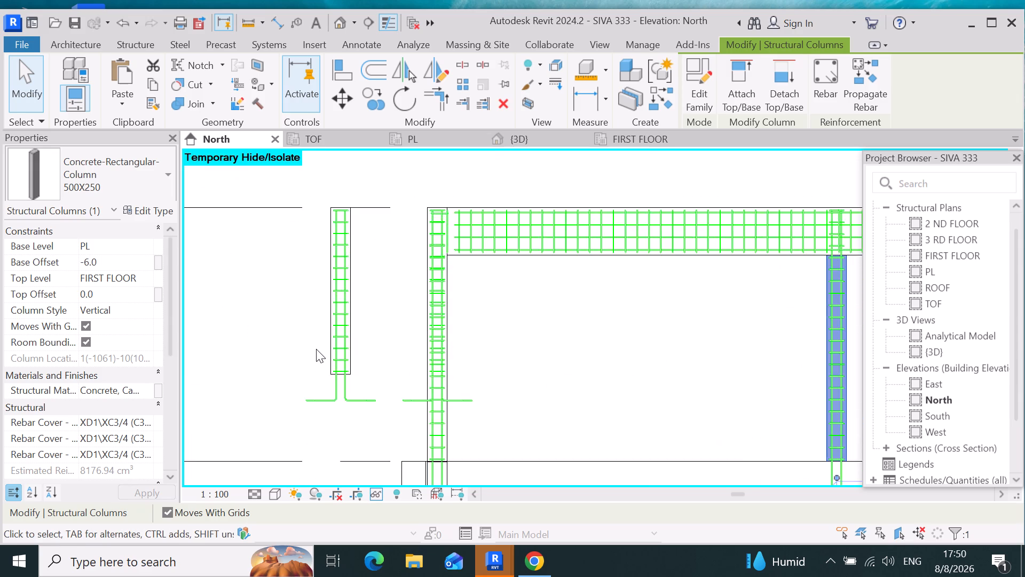
pyautogui.scroll(2, 316, 349)
pyautogui.scroll(-6, 391, 378)
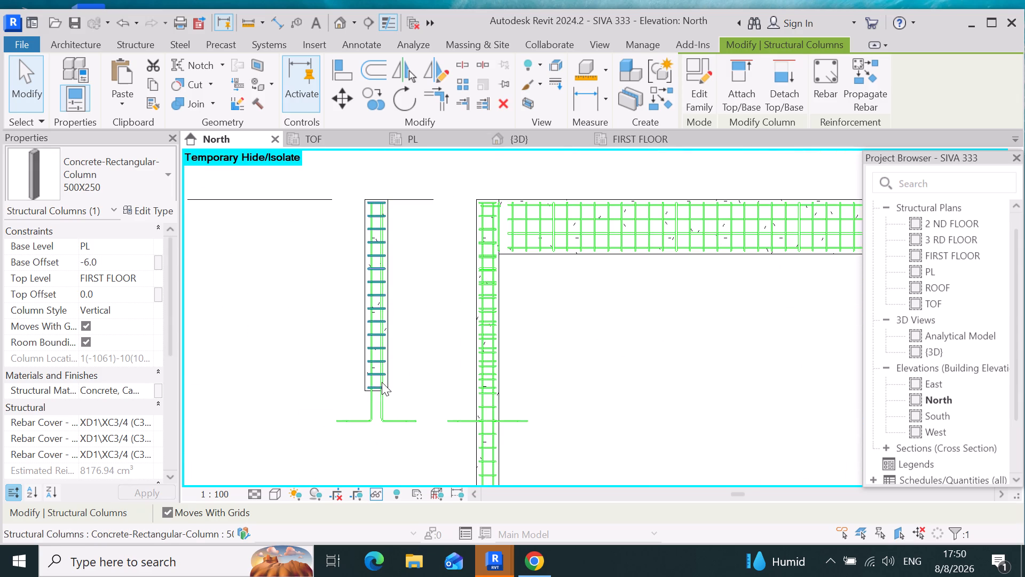
pyautogui.scroll(-3, 382, 382)
pyautogui.scroll(-4, 343, 426)
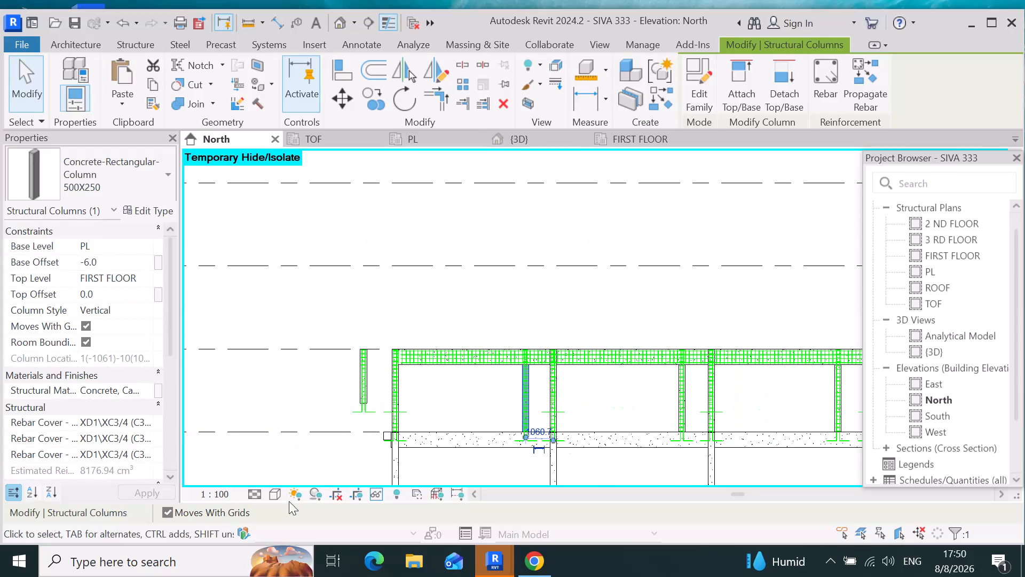
pyautogui.scroll(3, 289, 460)
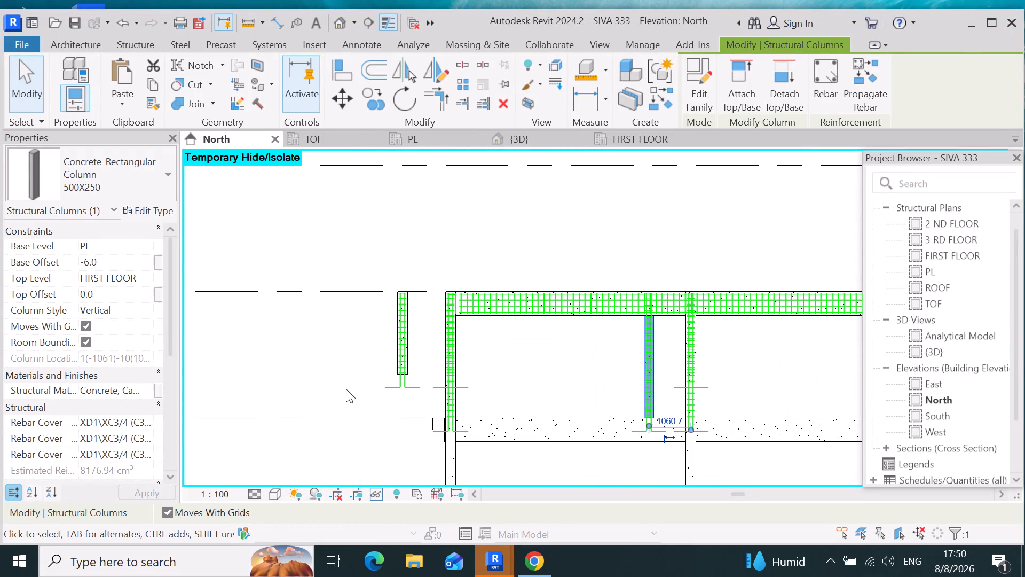
pyautogui.scroll(8, 414, 313)
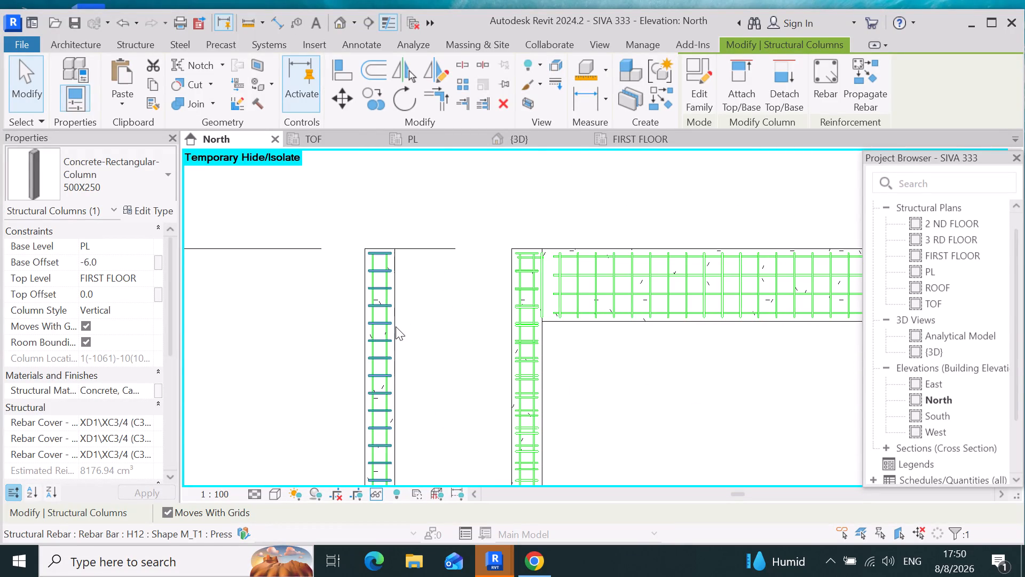
pyautogui.click(401, 296)
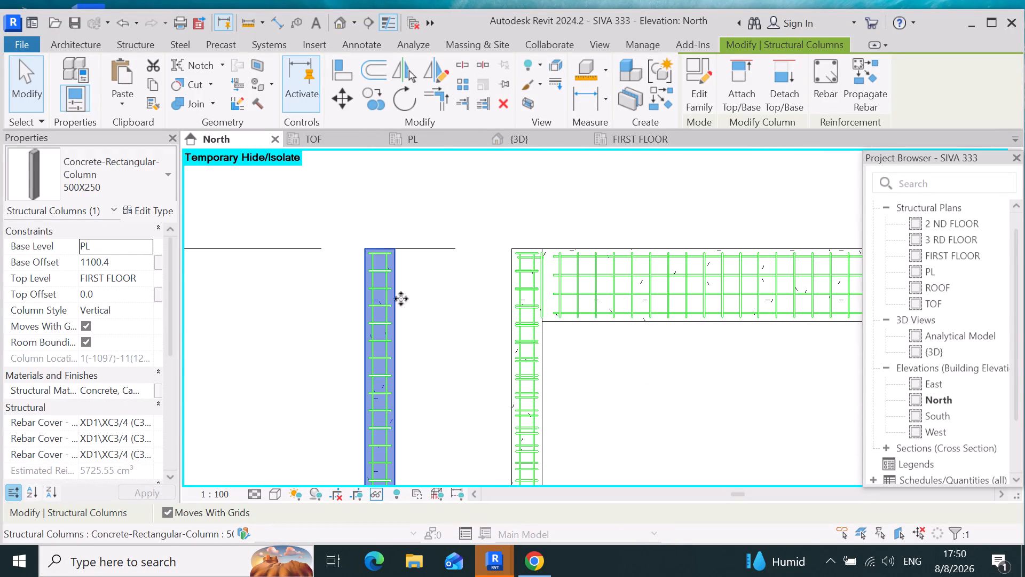
pyautogui.scroll(-5, 405, 301)
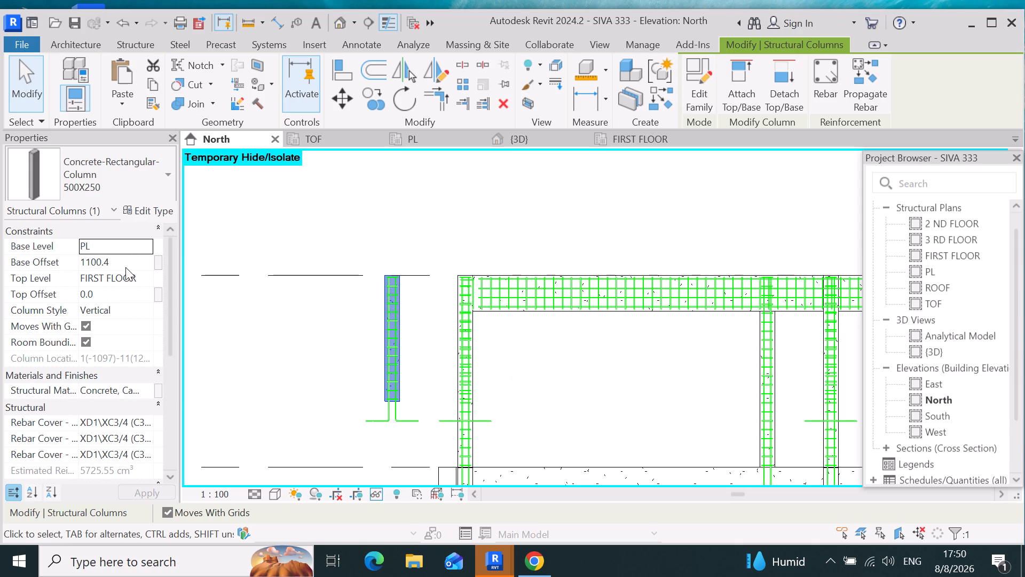
pyautogui.click(127, 260)
pyautogui.press('BackSpace')
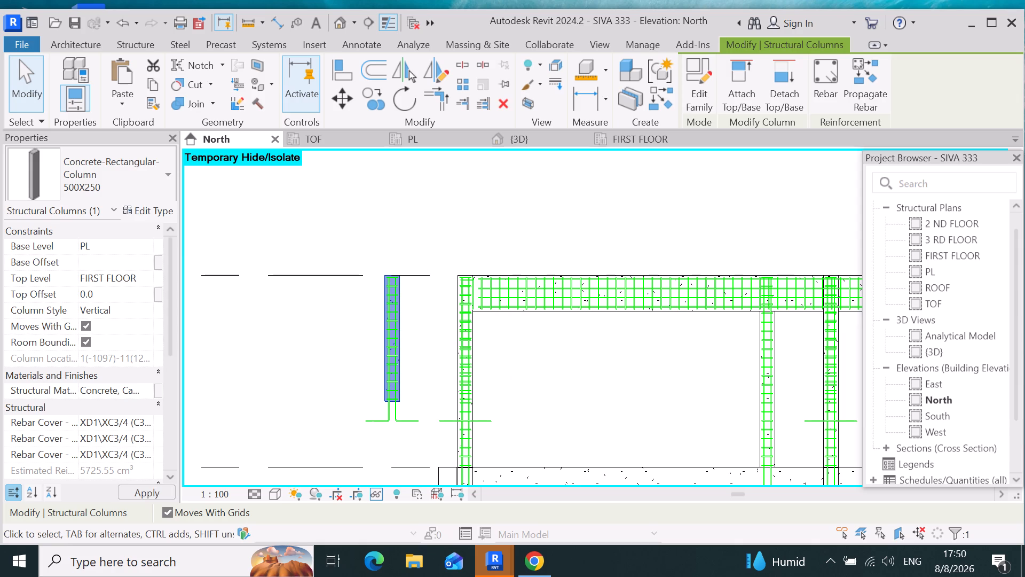
pyautogui.write('-6')
pyautogui.press('Return')
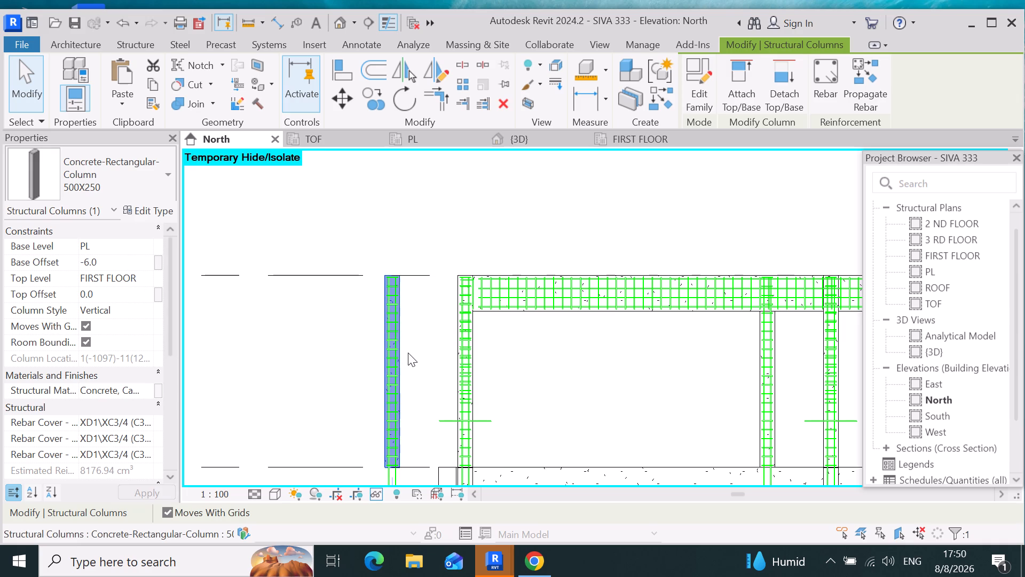
# Examine the raised columns and their reinforcement where they meet the PL beams along the building's edges in the 3D view.
pyautogui.scroll(-7, 419, 348)
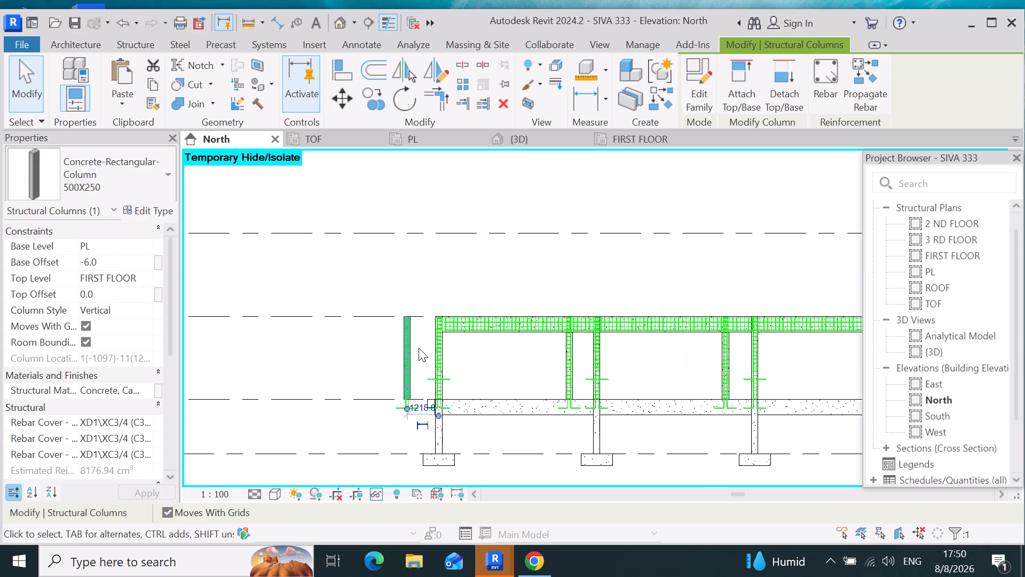
pyautogui.scroll(-2, 419, 348)
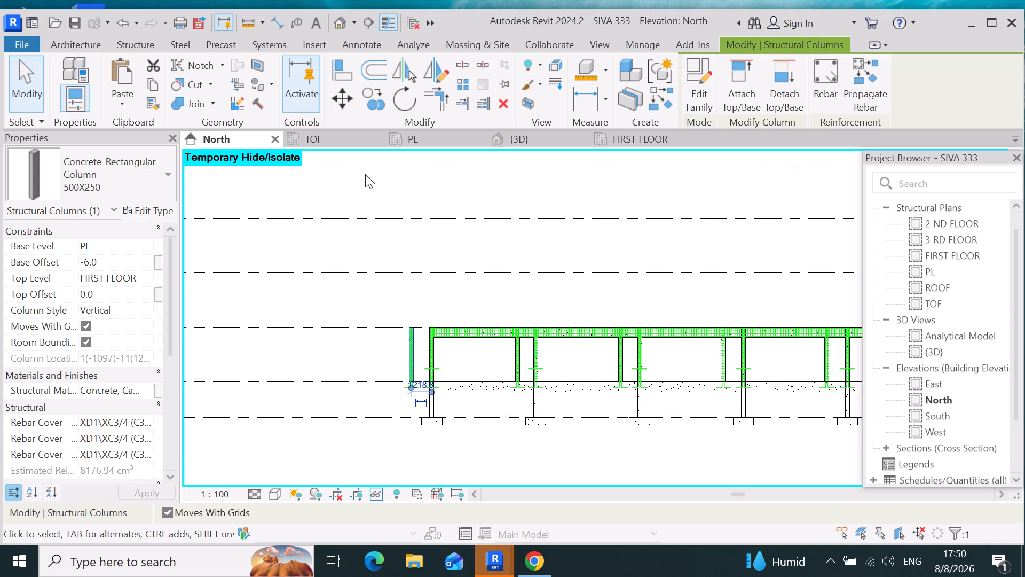
pyautogui.click(541, 134)
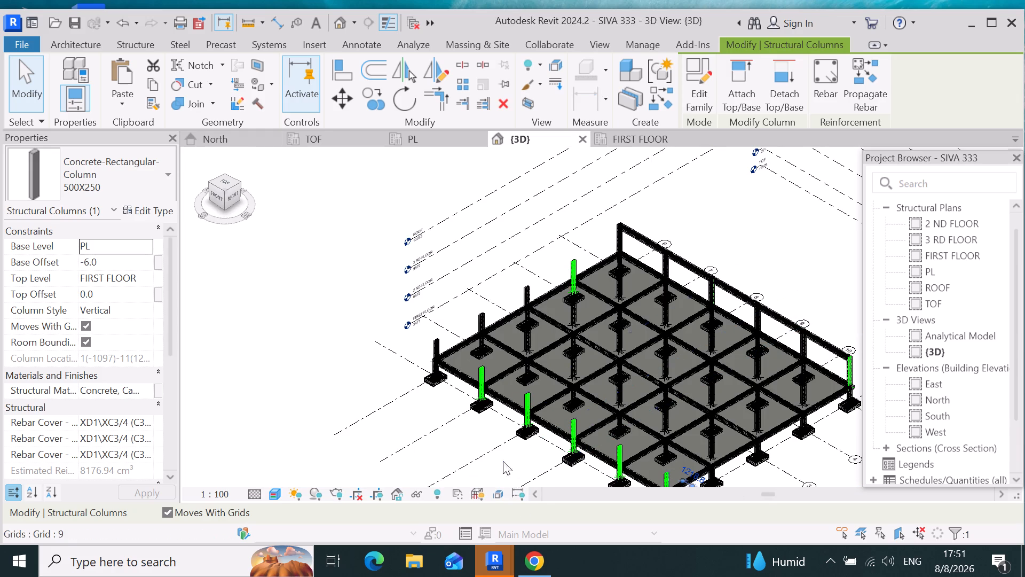
pyautogui.scroll(4, 461, 393)
pyautogui.scroll(4, 436, 313)
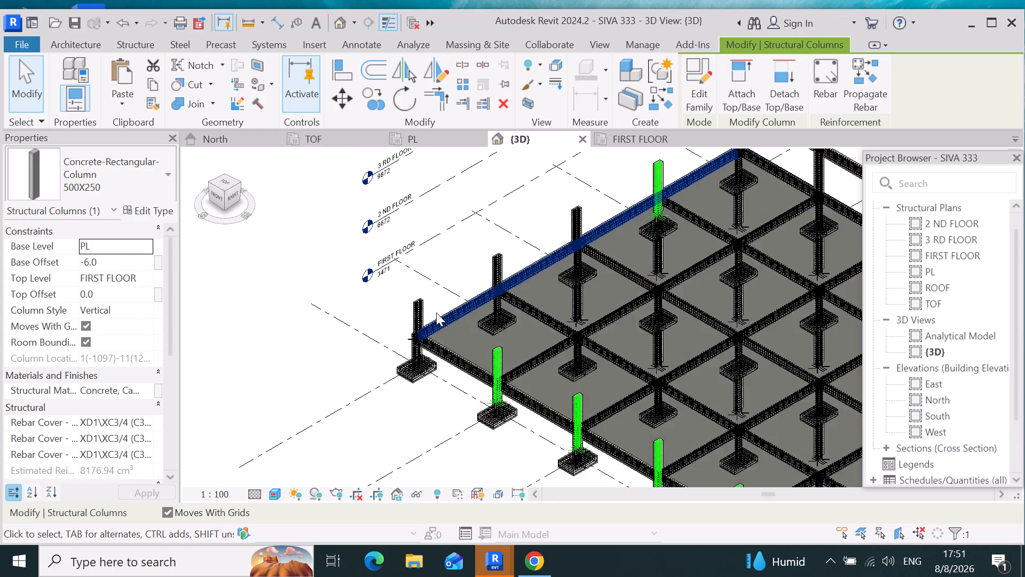
pyautogui.scroll(9, 428, 309)
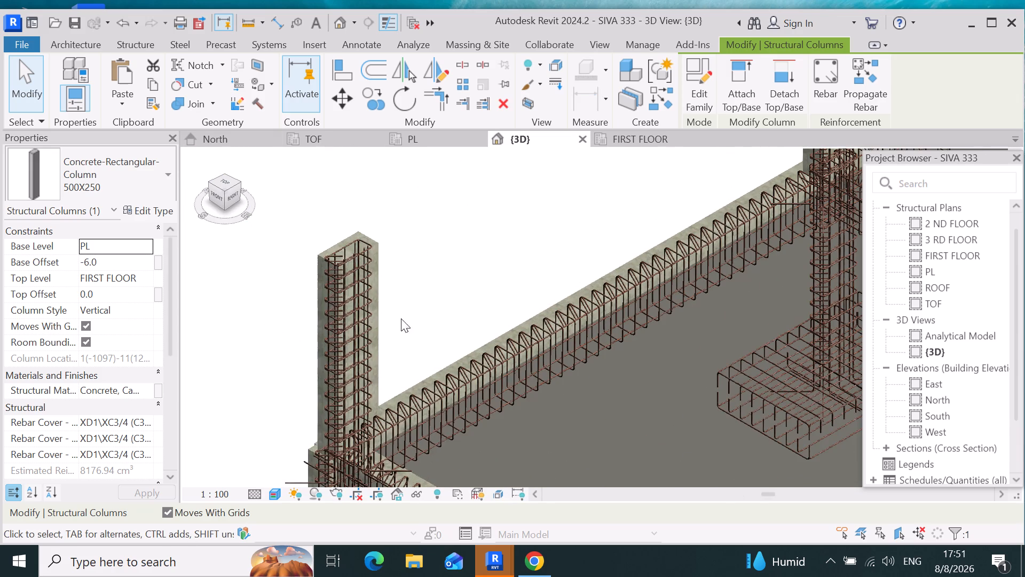
pyautogui.scroll(4, 313, 284)
pyautogui.scroll(-4, 311, 252)
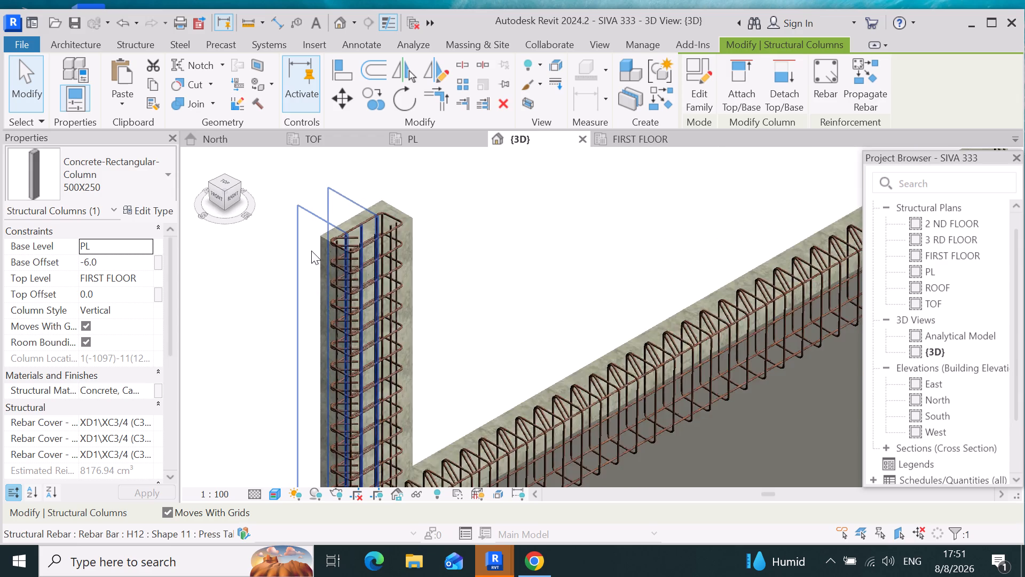
pyautogui.scroll(-11, 311, 250)
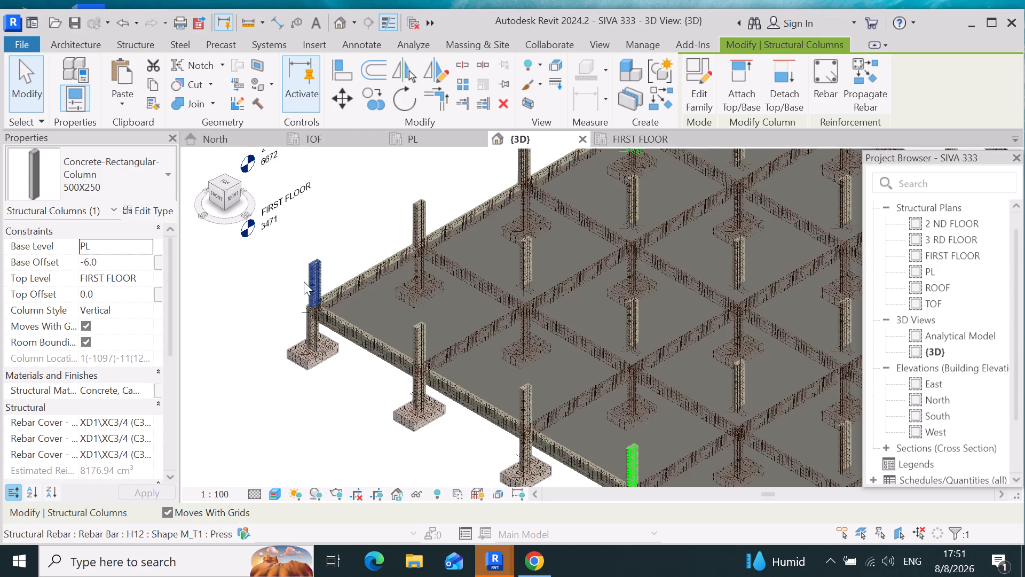
pyautogui.scroll(5, 395, 376)
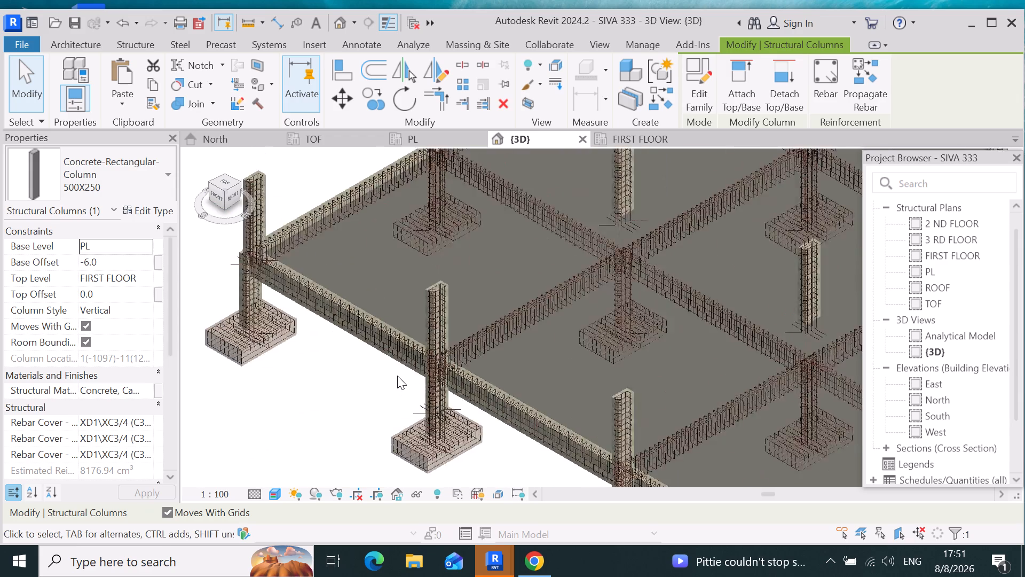
pyautogui.scroll(7, 397, 376)
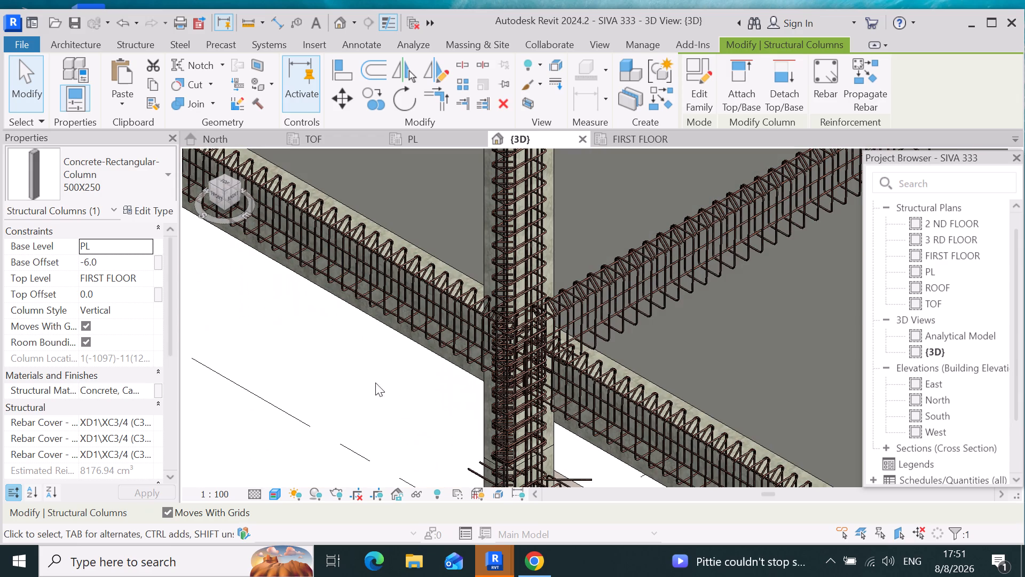
pyautogui.scroll(-11, 342, 398)
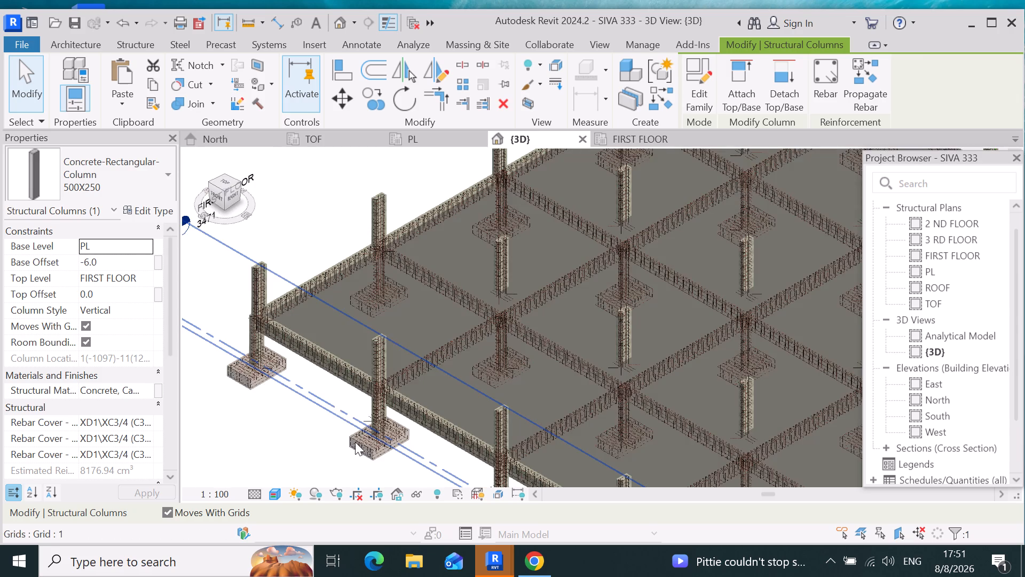
# Examine the raised columns, top-level edge beams and their reinforcement along the building's edges and corners in the 3D view.
pyautogui.scroll(-6, 357, 446)
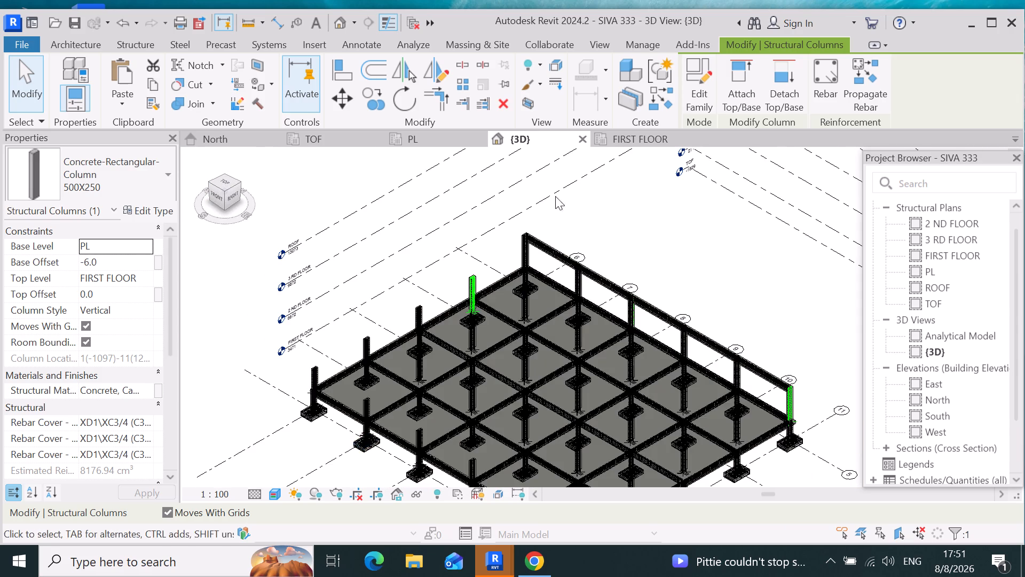
pyautogui.scroll(19, 537, 199)
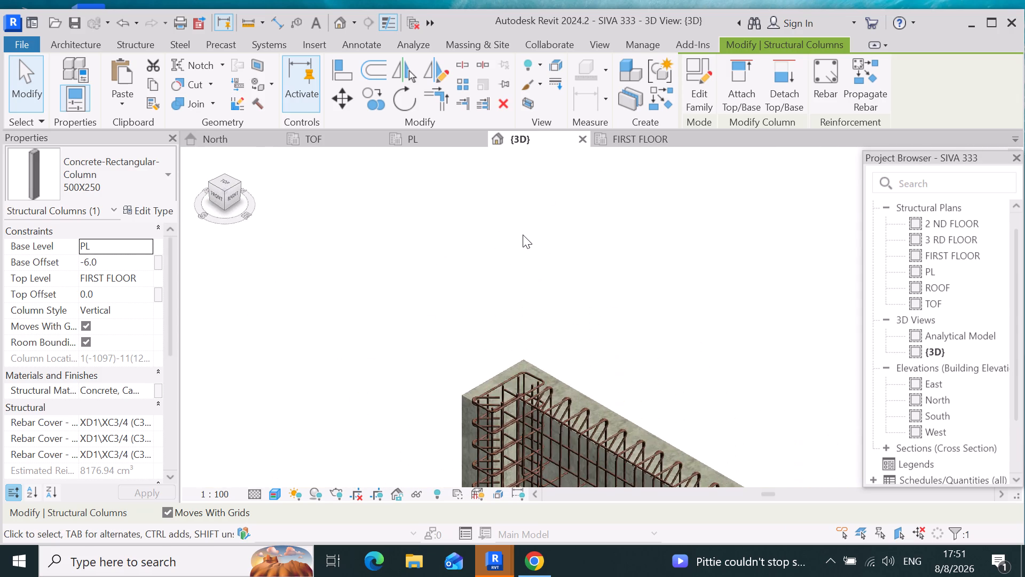
pyautogui.scroll(-10, 523, 235)
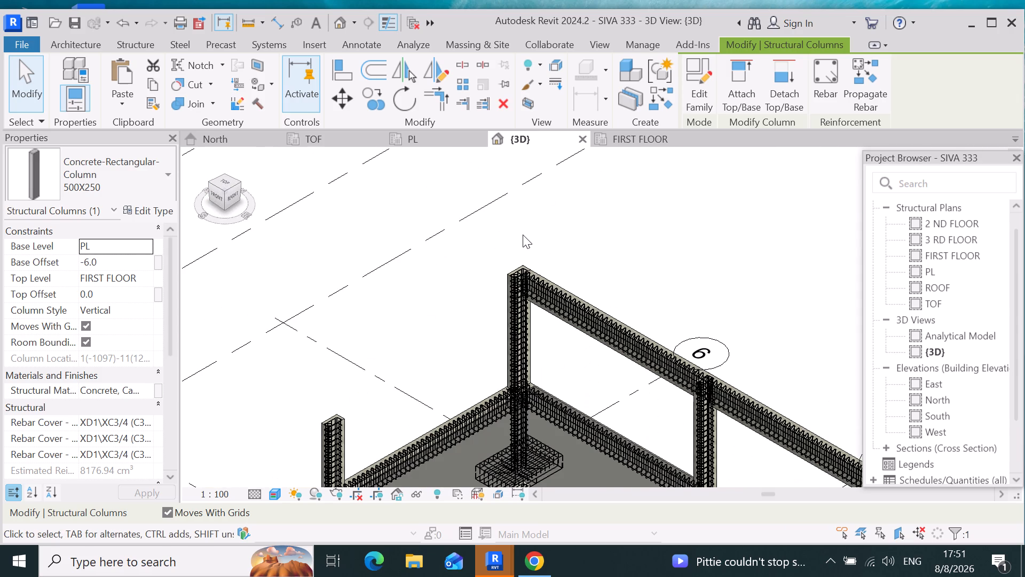
pyautogui.scroll(5, 343, 370)
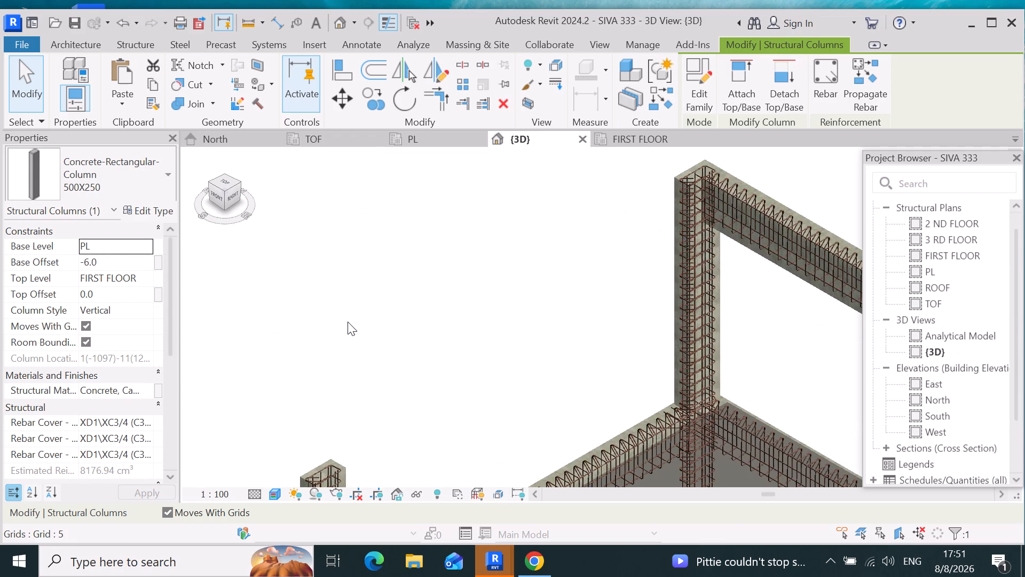
pyautogui.scroll(-14, 349, 318)
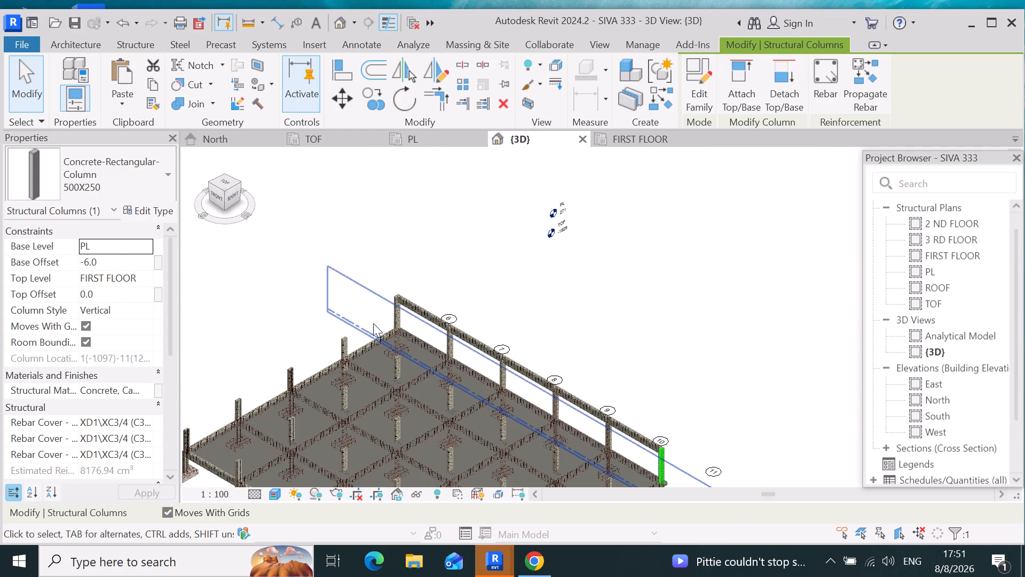
pyautogui.scroll(-5, 541, 314)
pyautogui.scroll(2, 570, 424)
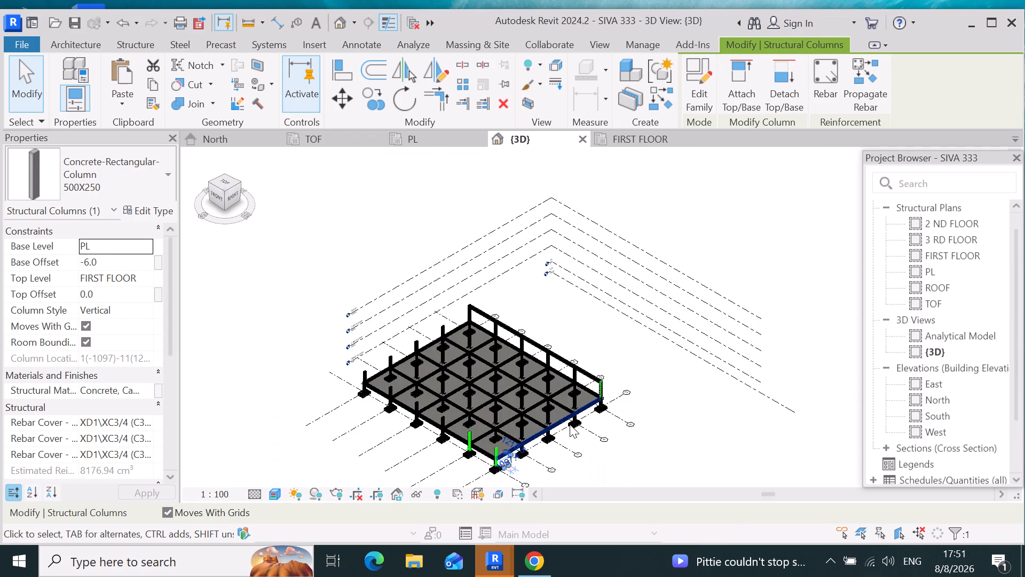
pyautogui.scroll(7, 570, 424)
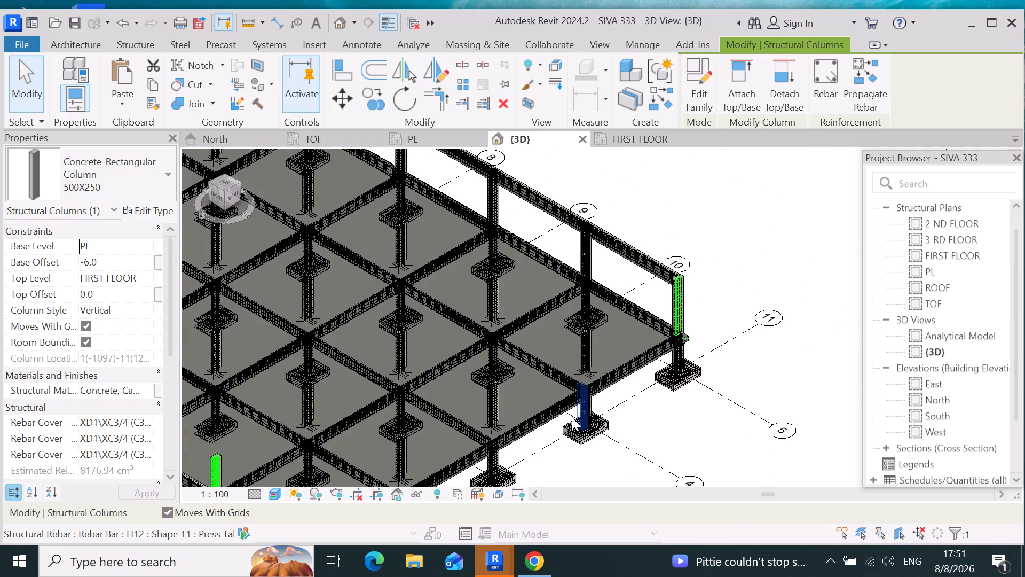
pyautogui.scroll(10, 603, 266)
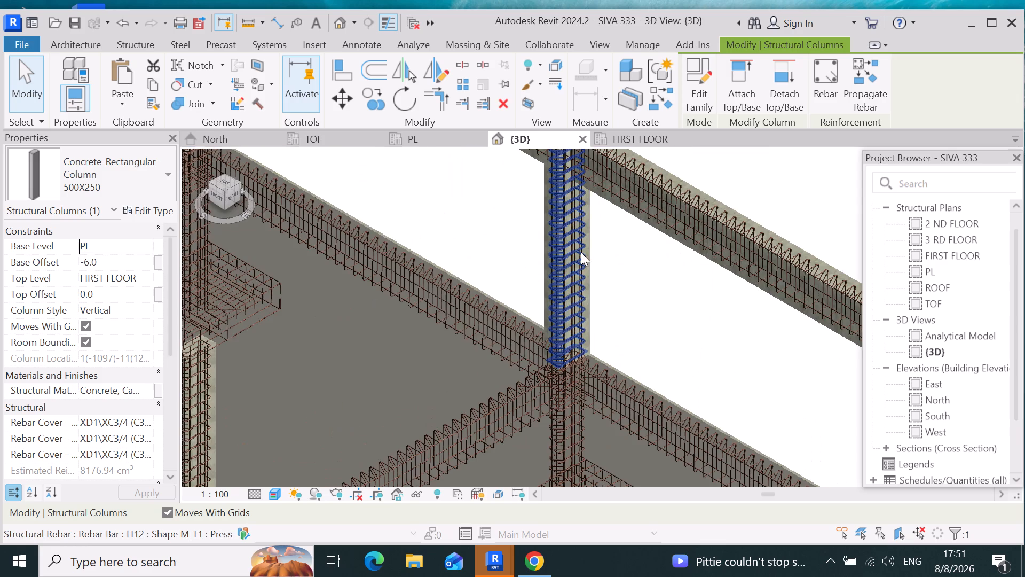
pyautogui.scroll(-11, 616, 335)
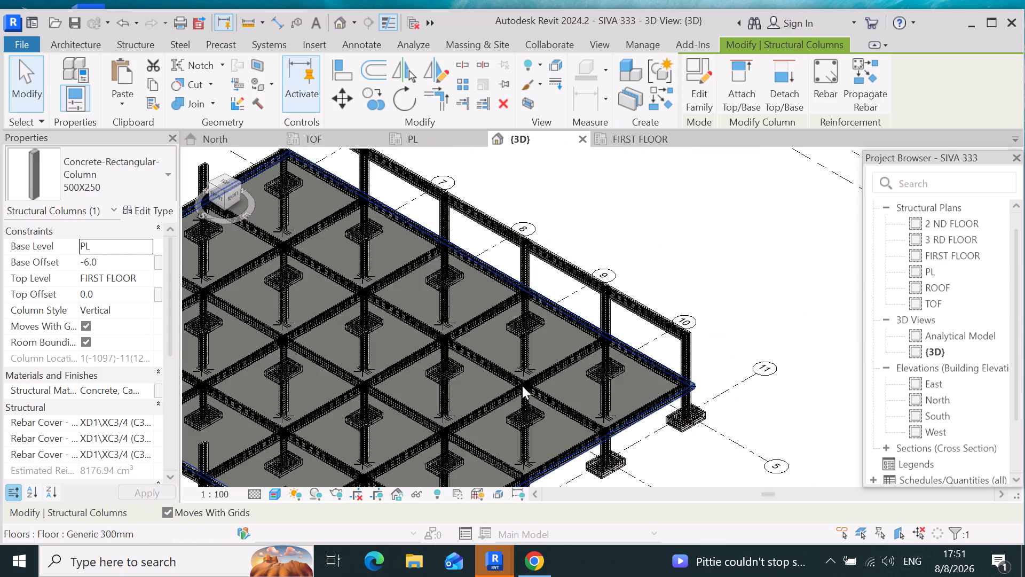
pyautogui.scroll(-3, 621, 320)
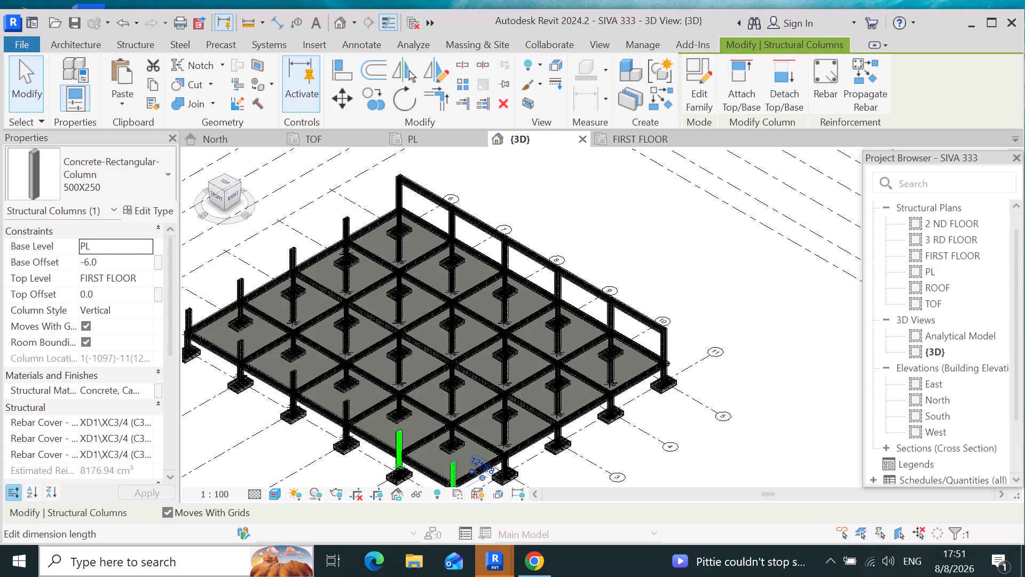
# Undo the base offset changes made to the raised 500X250 columns above the PL beams.
pyautogui.write('xz')
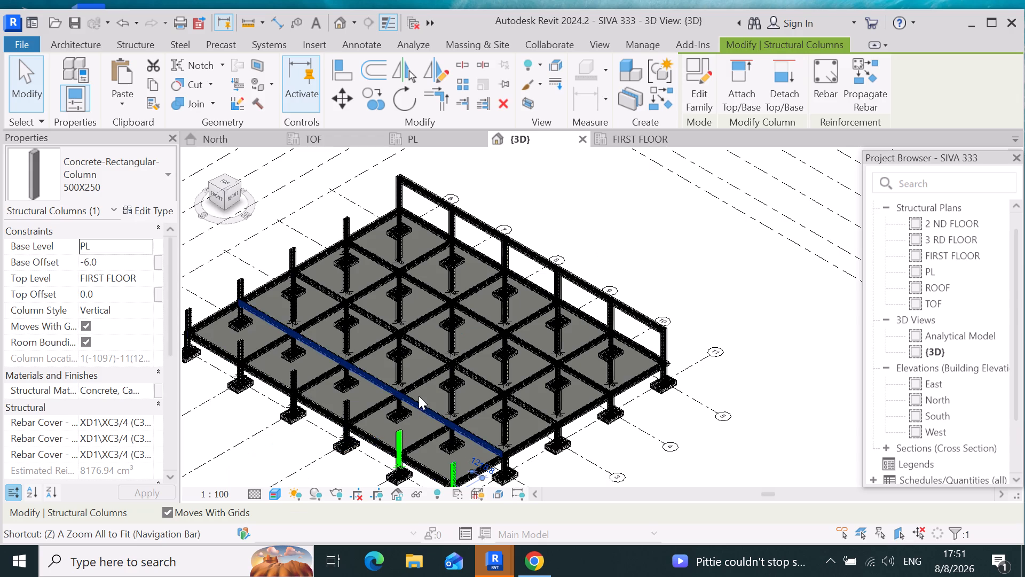
pyautogui.scroll(-4, 419, 396)
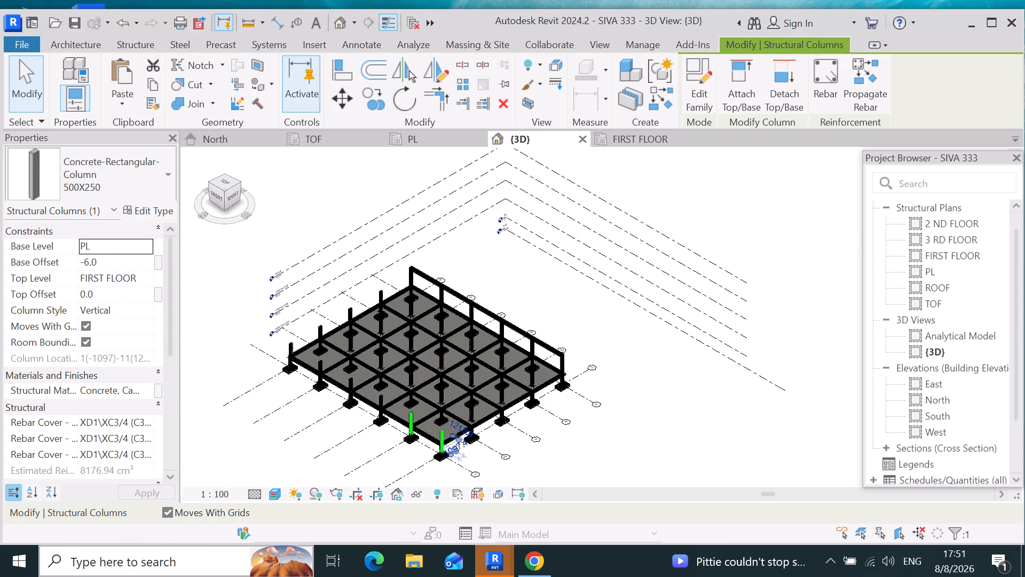
pyautogui.hotkey('ctrl', 'z')
pyautogui.hotkey('ctrl', 'z')
pyautogui.hotkey('ctrl', 'z')
pyautogui.hotkey('ctrl', 'z')
pyautogui.hotkey('ctrl', 'z')
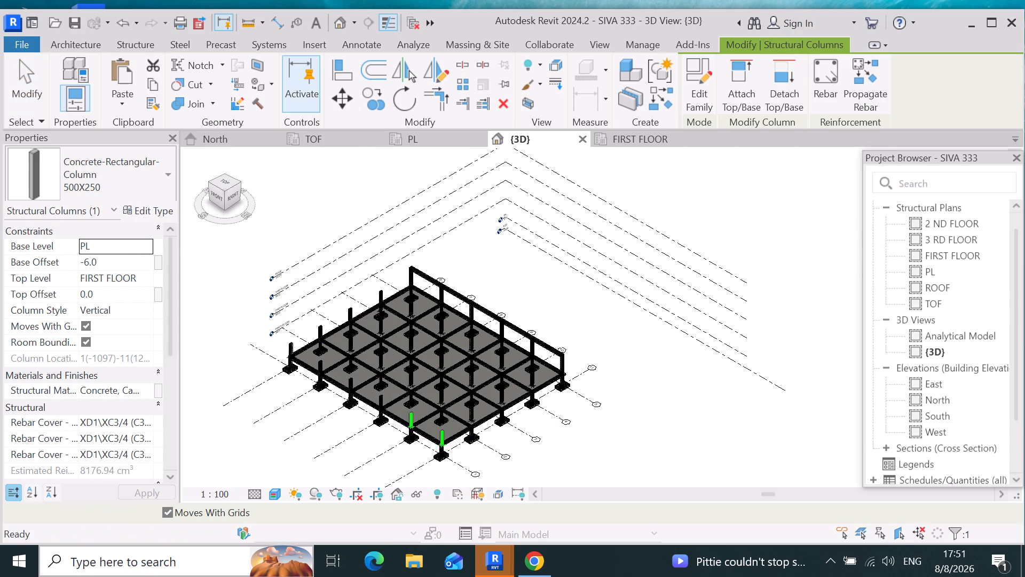
pyautogui.hotkey('ctrl', 'z')
pyautogui.hotkey('ctrl', 'z')
pyautogui.hotkey('ctrl', 'z')
pyautogui.hotkey('ctrl', 'z')
pyautogui.hotkey('ctrl', 'z')
pyautogui.hotkey('ctrl', 'z')
pyautogui.hotkey('ctrl', 'z')
pyautogui.hotkey('ctrl', 'z')
pyautogui.hotkey('ctrl', 'z')
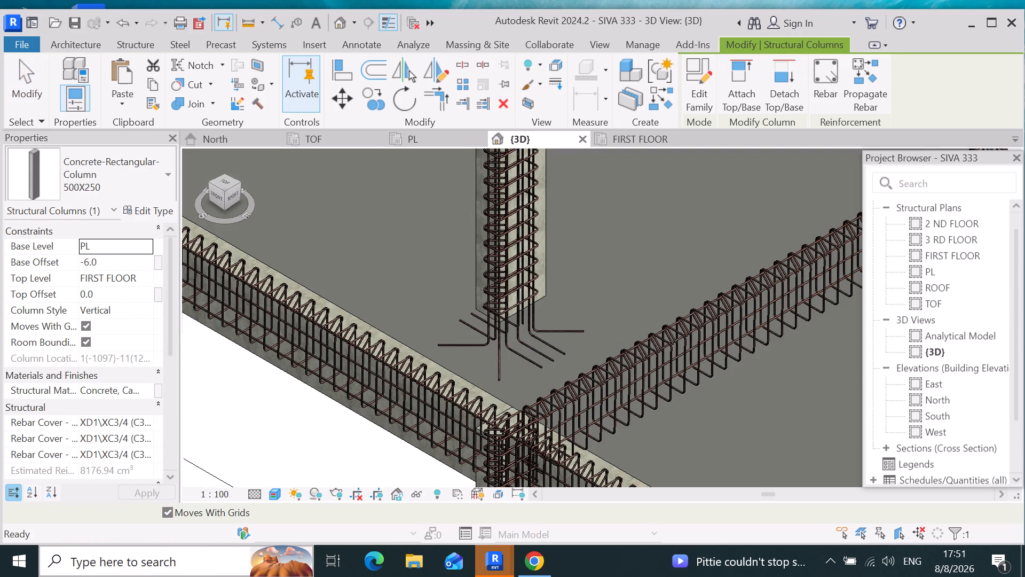
pyautogui.hotkey('ctrl', 'z')
pyautogui.hotkey('ctrl', 'z')
pyautogui.hotkey('ctrl', 'z')
pyautogui.hotkey('ctrl', 'z')
pyautogui.hotkey('ctrl', 'z')
pyautogui.hotkey('ctrl', 'z')
pyautogui.hotkey('ctrl', 'z')
pyautogui.hotkey('ctrl', 'z')
pyautogui.hotkey('ctrl', 'z')
pyautogui.hotkey('ctrl', 'z')
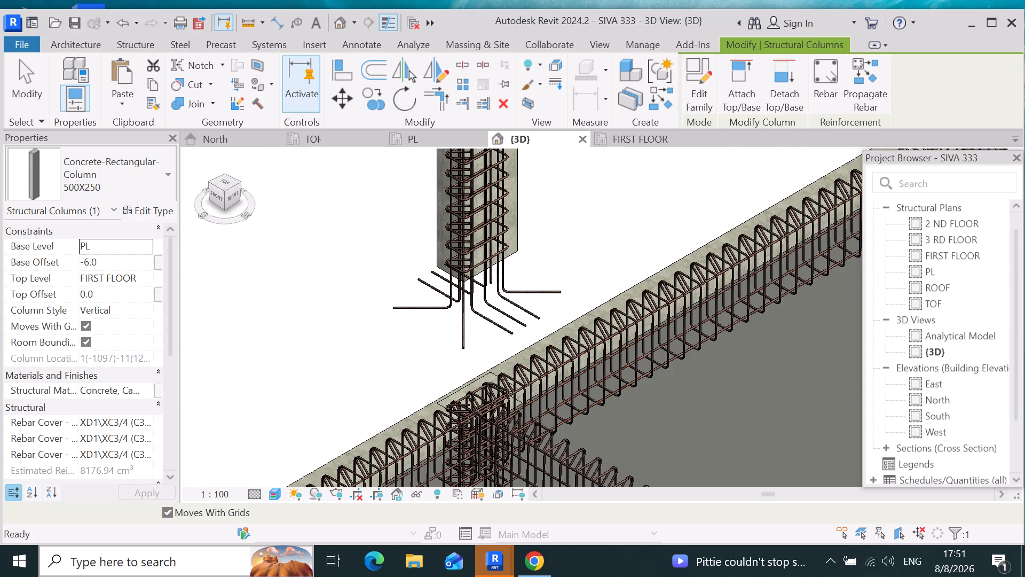
# Undo the remaining upper-storey work back to before the levels above PL were created, including the copied columns.
pyautogui.hotkey('ctrl', 'z')
pyautogui.hotkey('ctrl', 'z')
pyautogui.hotkey('ctrl', 'z')
pyautogui.hotkey('ctrl', 'z')
pyautogui.hotkey('ctrl', 'z')
pyautogui.hotkey('ctrl', 'z')
pyautogui.hotkey('ctrl', 'z')
pyautogui.hotkey('ctrl', 'z')
pyautogui.hotkey('ctrl', 'z')
pyautogui.hotkey('ctrl', 'z')
pyautogui.hotkey('ctrl', 'z')
pyautogui.hotkey('ctrl', 'z')
pyautogui.hotkey('ctrl', 'z')
pyautogui.hotkey('ctrl', 'z')
pyautogui.hotkey('ctrl', 'z')
pyautogui.hotkey('ctrl', 'z')
pyautogui.hotkey('ctrl', 'z')
pyautogui.hotkey('ctrl', 'z')
pyautogui.hotkey('ctrl', 'z')
pyautogui.hotkey('ctrl', 'z')
pyautogui.hotkey('ctrl', 'z')
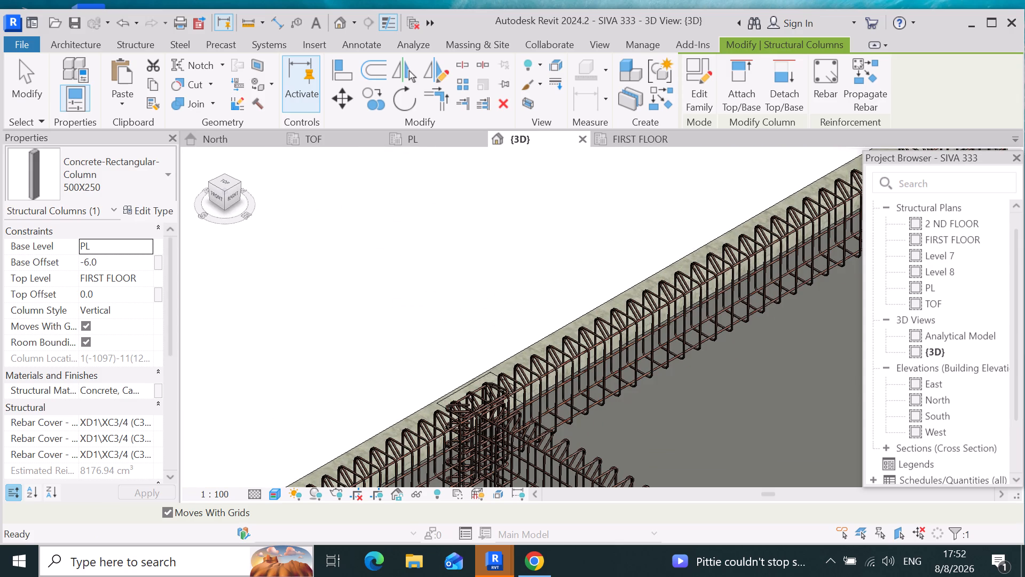
pyautogui.hotkey('ctrl', 'z')
pyautogui.hotkey('ctrl', 'z')
pyautogui.hotkey('ctrl', 'z')
pyautogui.hotkey('ctrl', 'z')
pyautogui.hotkey('ctrl', 'z')
pyautogui.hotkey('ctrl', 'z')
pyautogui.hotkey('ctrl', 'z')
pyautogui.hotkey('ctrl', 'z')
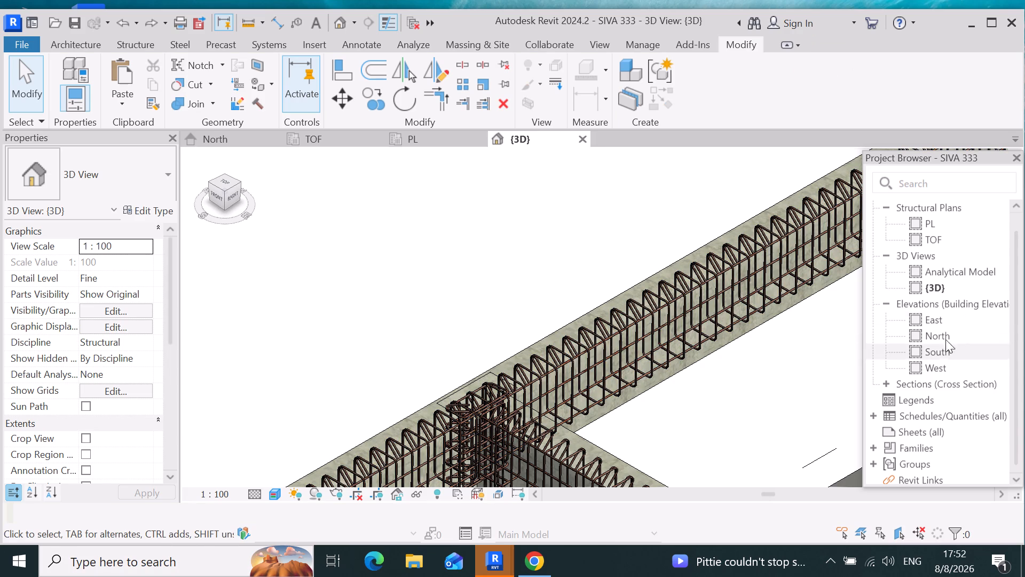
# Examine the structure between TOF and PL in the North elevation, and the beams, footings and floor in 3D.
pyautogui.click(956, 338)
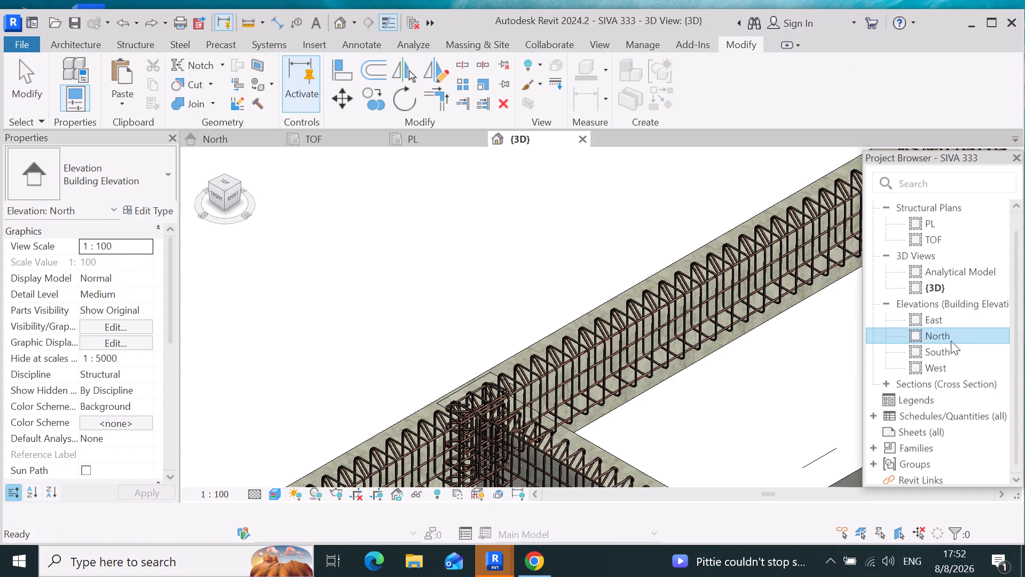
pyautogui.doubleClick(954, 336)
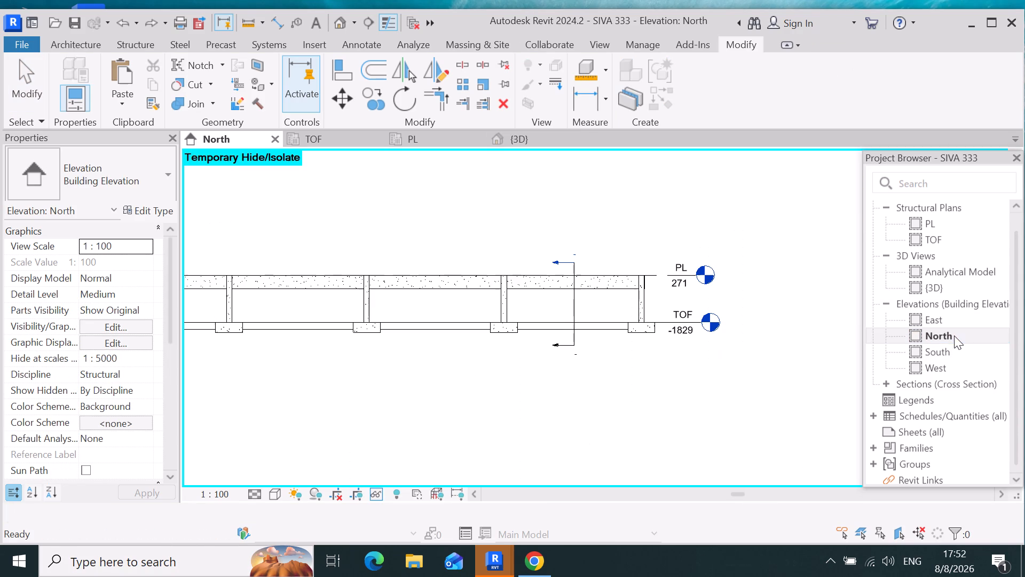
pyautogui.scroll(-5, 650, 408)
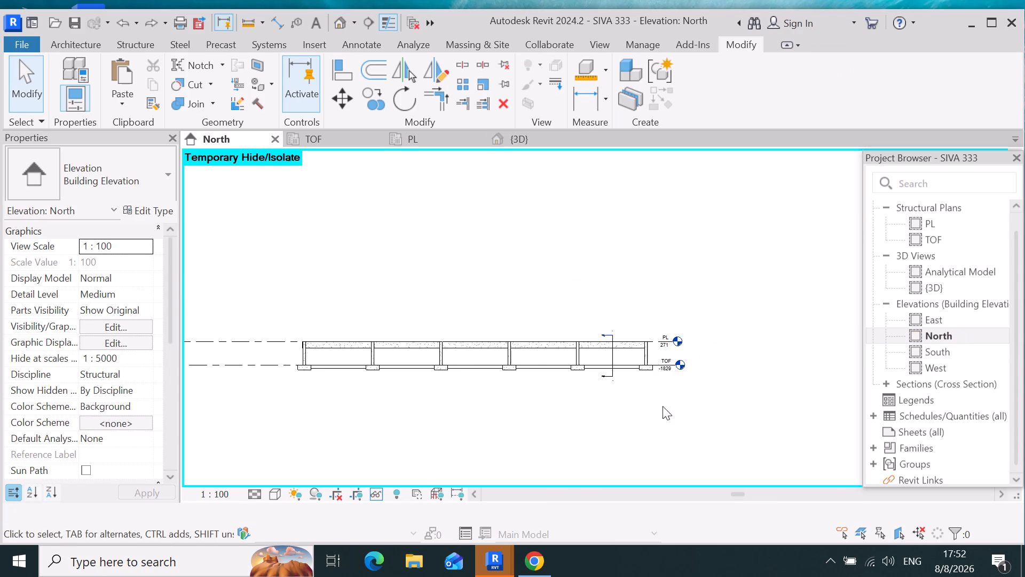
pyautogui.scroll(-3, 771, 333)
pyautogui.scroll(4, 689, 358)
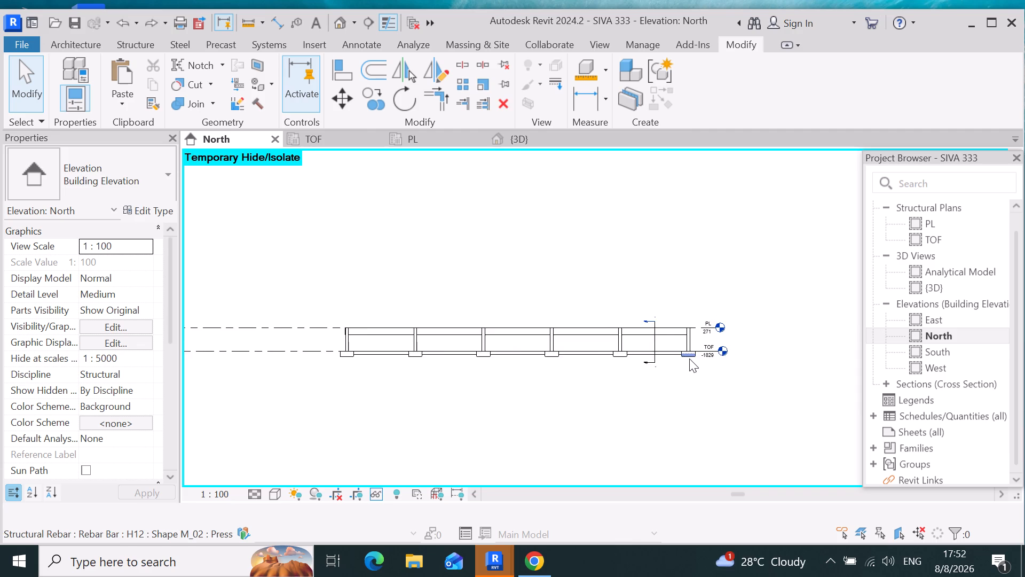
pyautogui.click(544, 141)
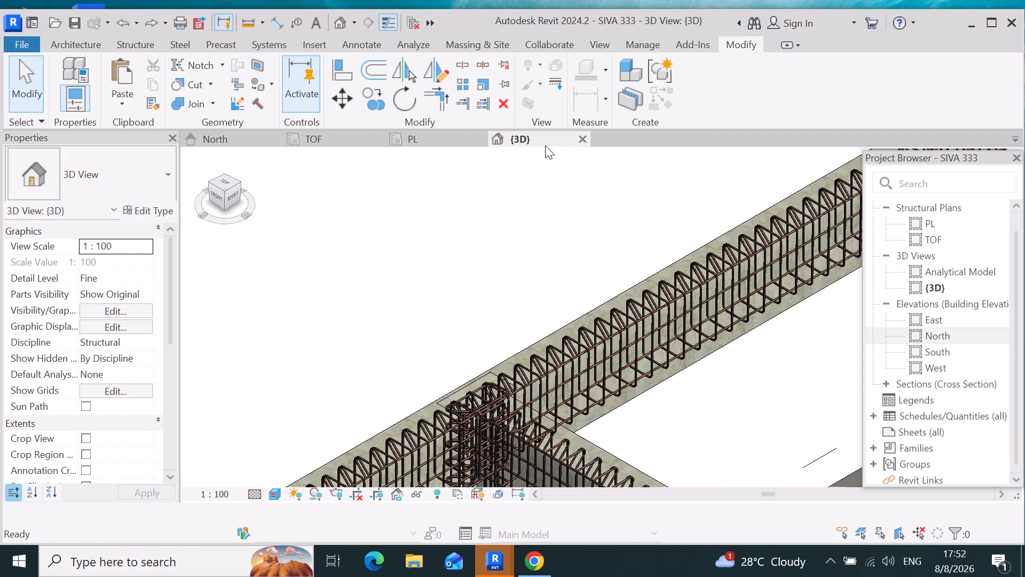
pyautogui.scroll(-11, 514, 267)
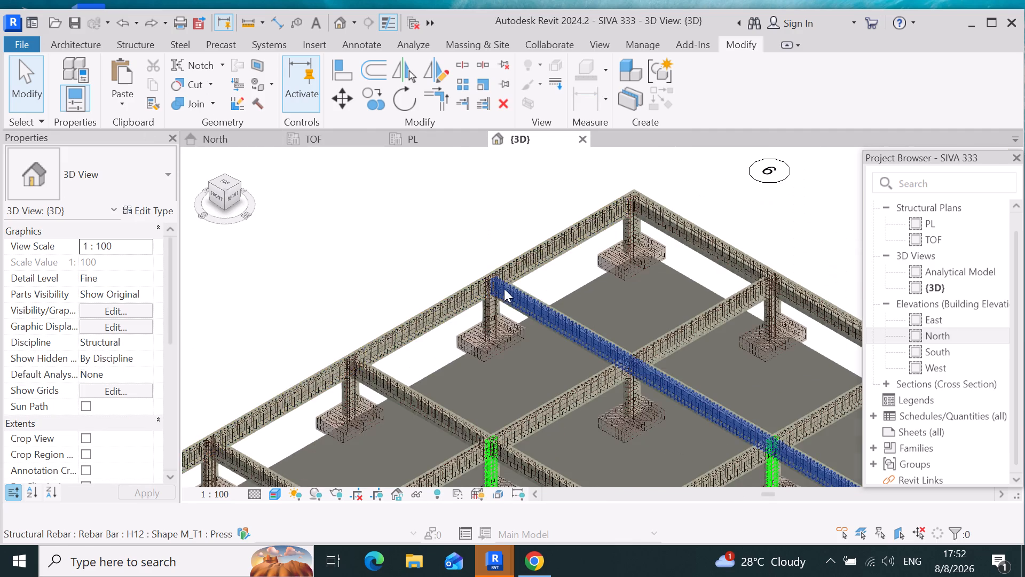
pyautogui.scroll(-5, 506, 271)
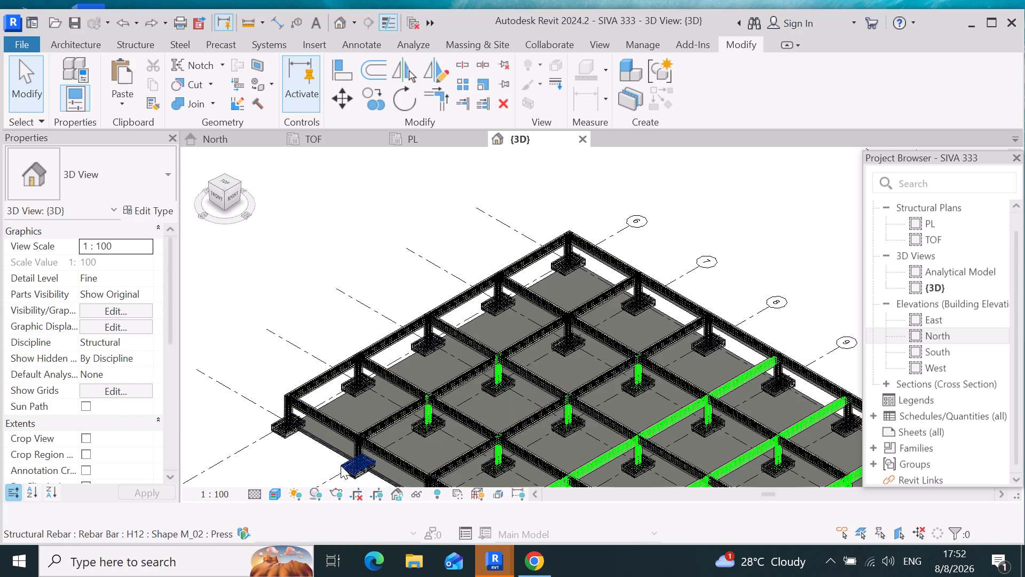
pyautogui.scroll(7, 341, 465)
pyautogui.scroll(4, 230, 389)
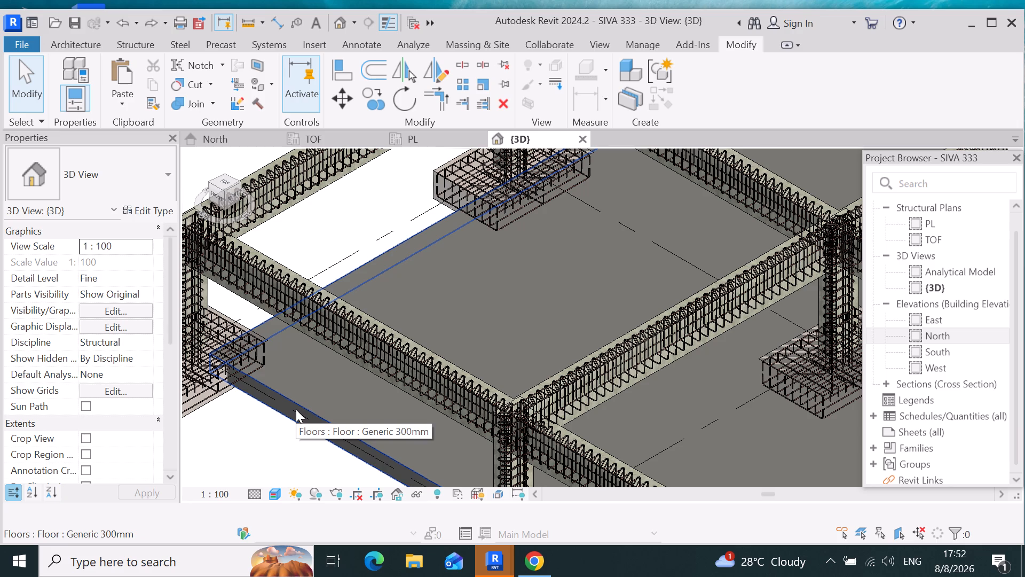
# Undo the preceding edits back to before the Generic 300mm floor was created beneath the beams.
pyautogui.hotkey('ctrl', 'z')
pyautogui.press('z')
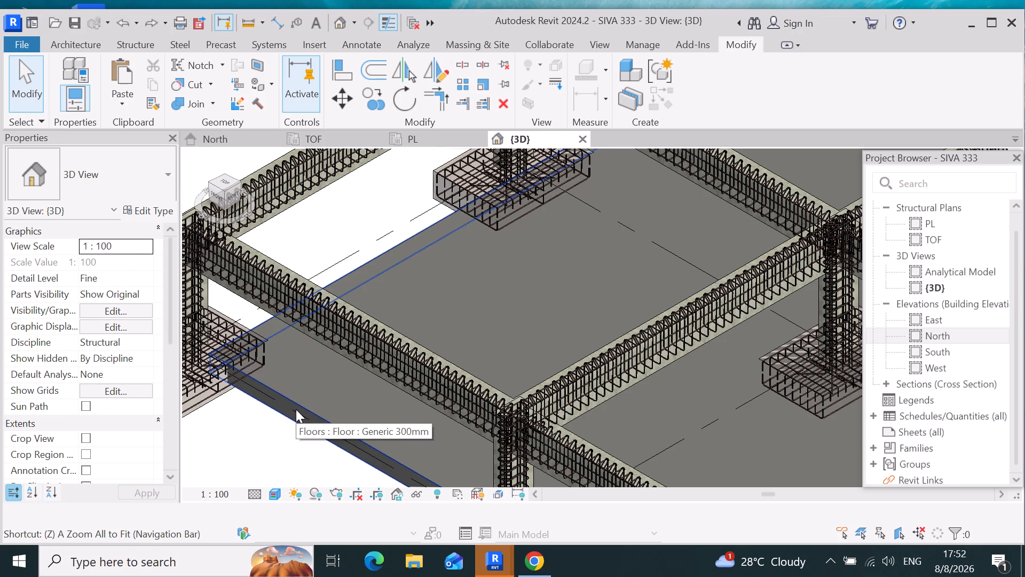
pyautogui.hotkey('ctrl', 'z')
pyautogui.hotkey('ctrl', 'z')
pyautogui.hotkey('ctrl', 'z')
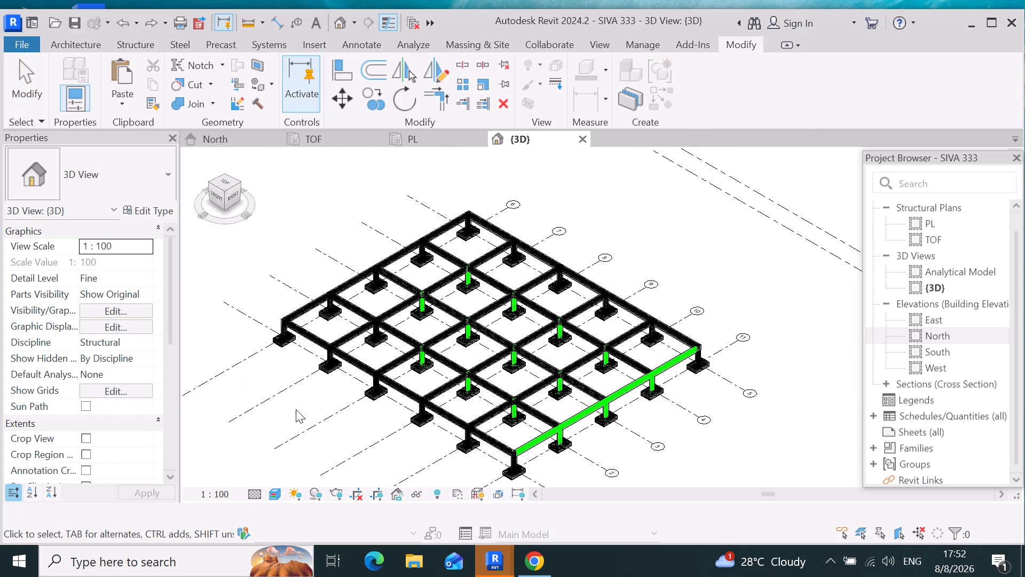
# Undo the edits in the PL plan back to before the section marks across the beams were deleted, and return to 3D.
pyautogui.scroll(4, 492, 466)
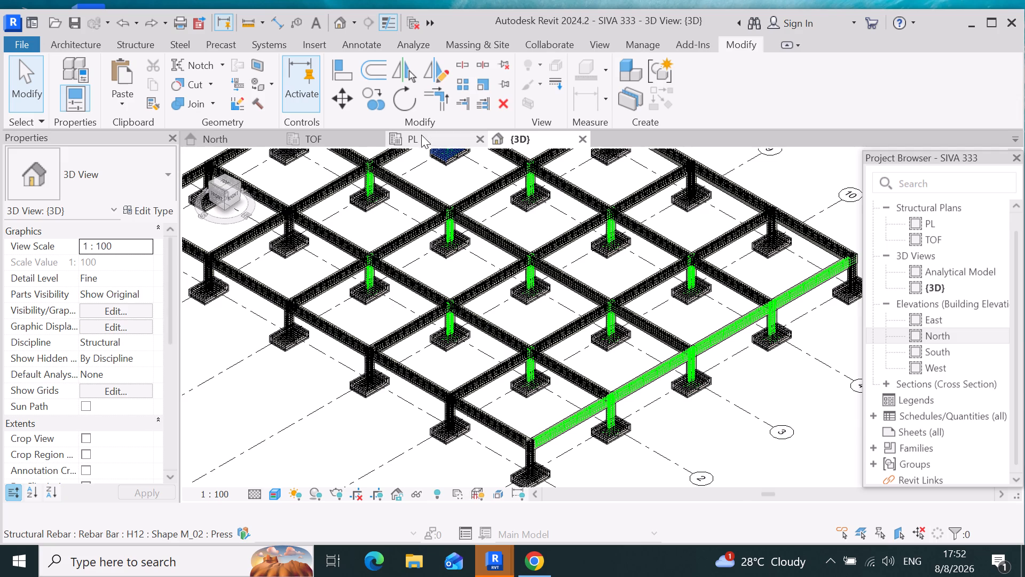
pyautogui.click(422, 135)
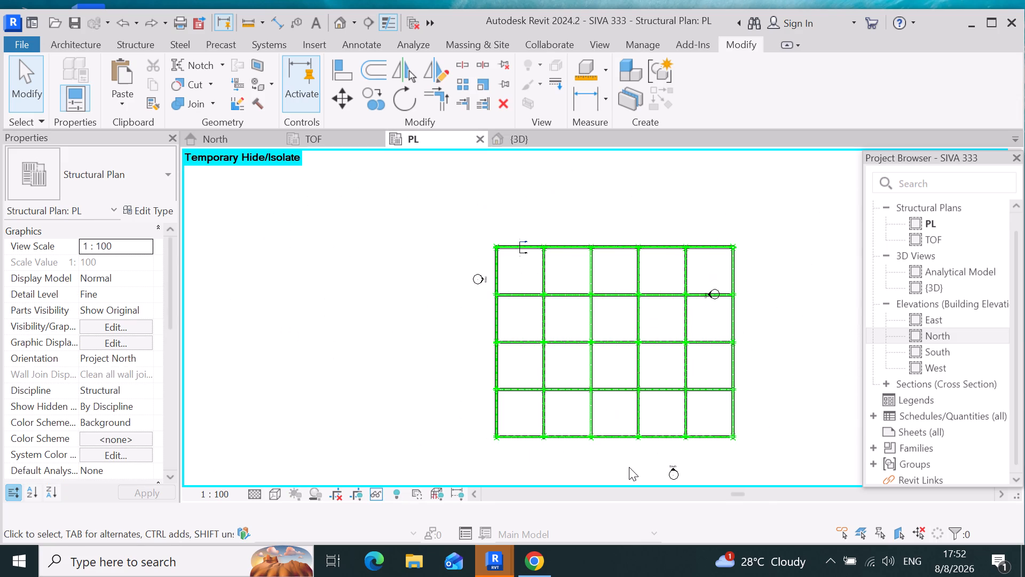
pyautogui.hotkey('ctrl', 'z')
pyautogui.press('z')
pyautogui.hotkey('ctrl', 'z')
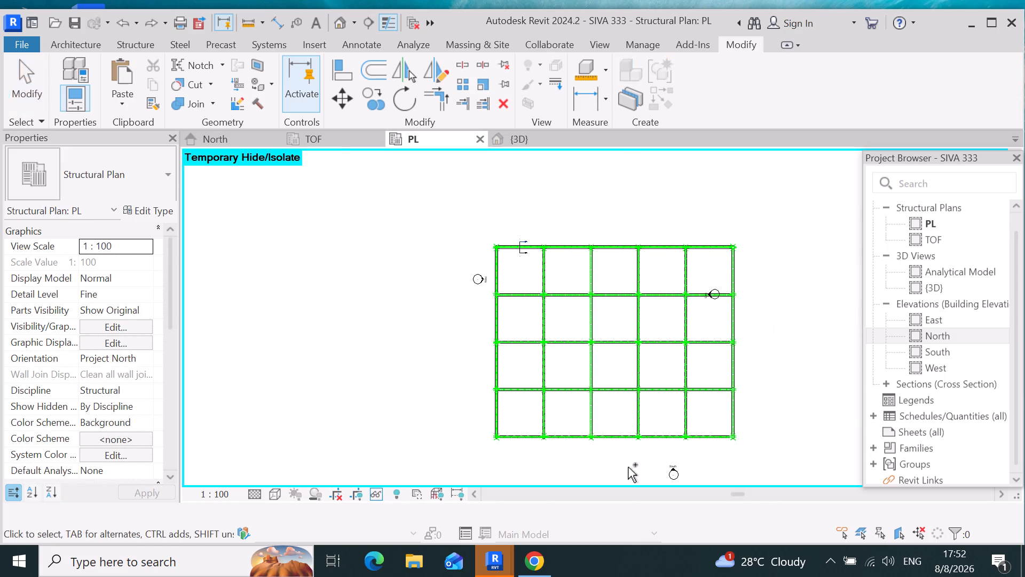
pyautogui.hotkey('ctrl', 'z')
pyautogui.hotkey('ctrl', 'z')
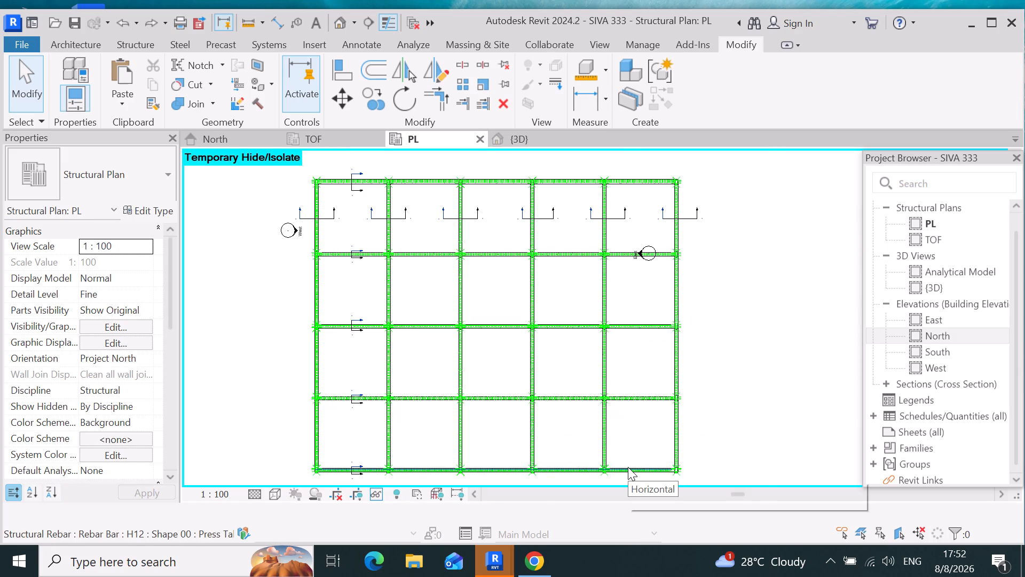
pyautogui.hotkey('ctrl', 'z')
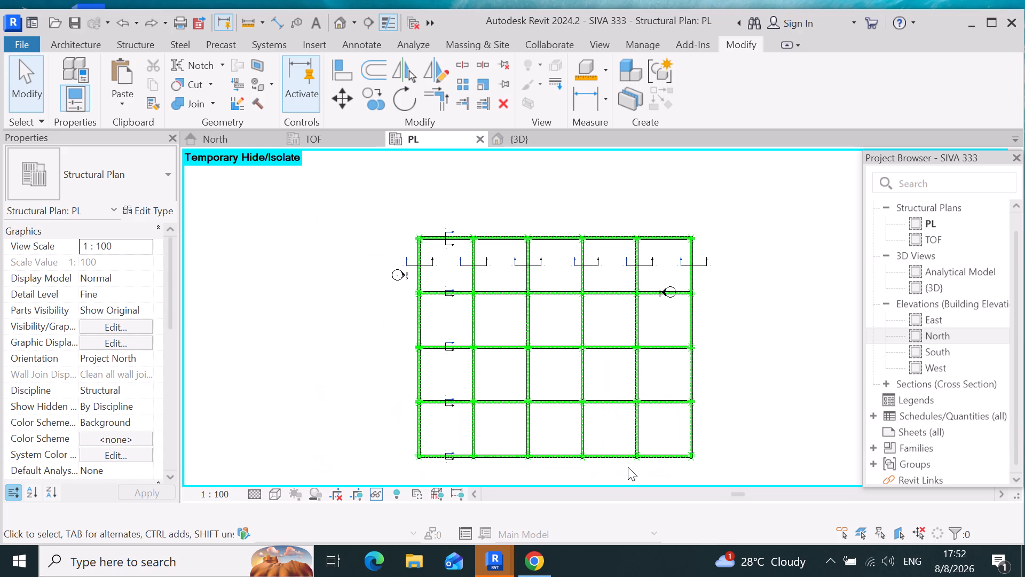
pyautogui.click(540, 139)
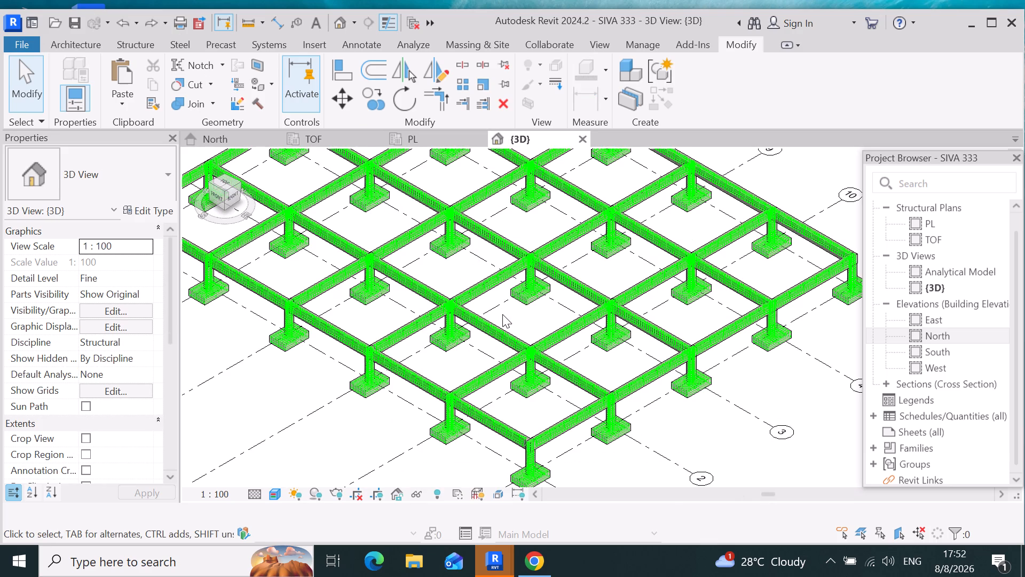
pyautogui.scroll(-4, 502, 314)
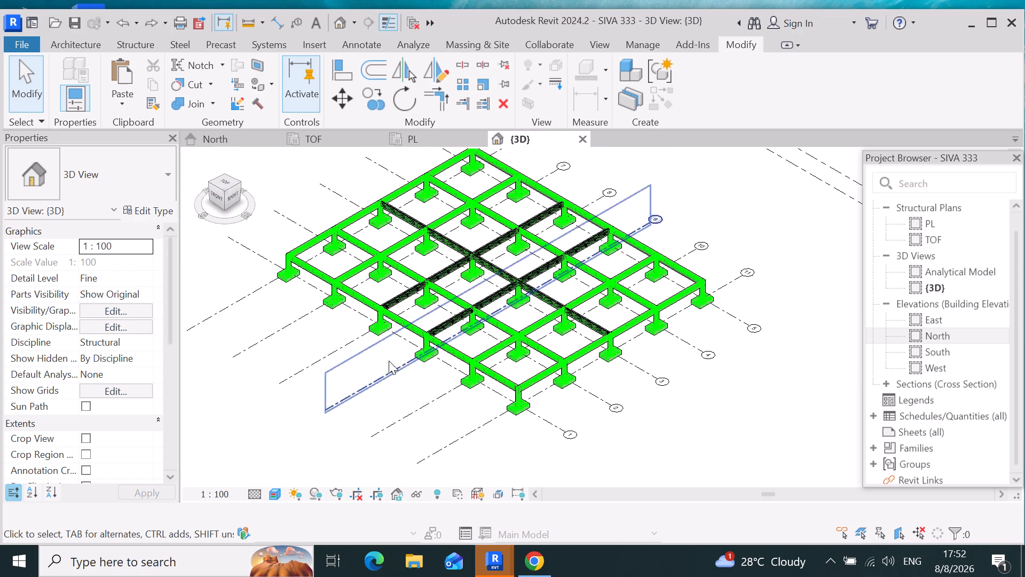
# Examine the rolled-back footing, column and beam frame in 3D and in the TOF and PL structural plans.
pyautogui.scroll(13, 422, 275)
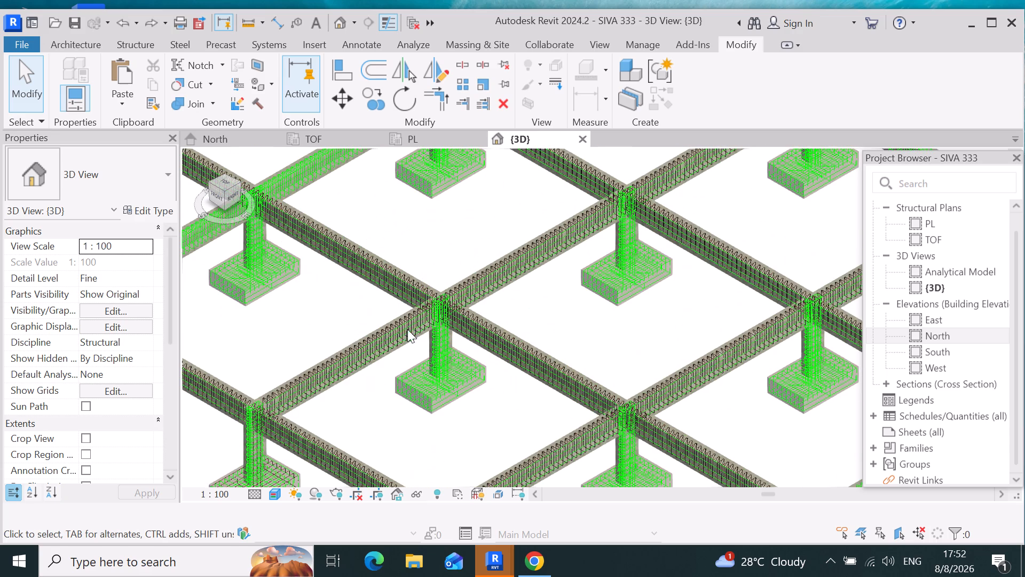
pyautogui.scroll(-11, 352, 341)
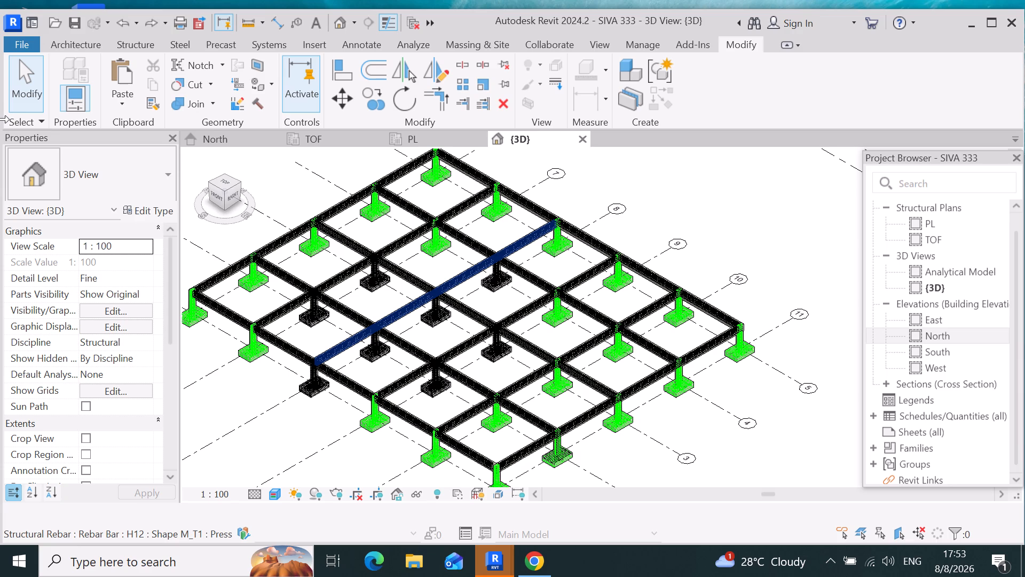
pyautogui.click(343, 136)
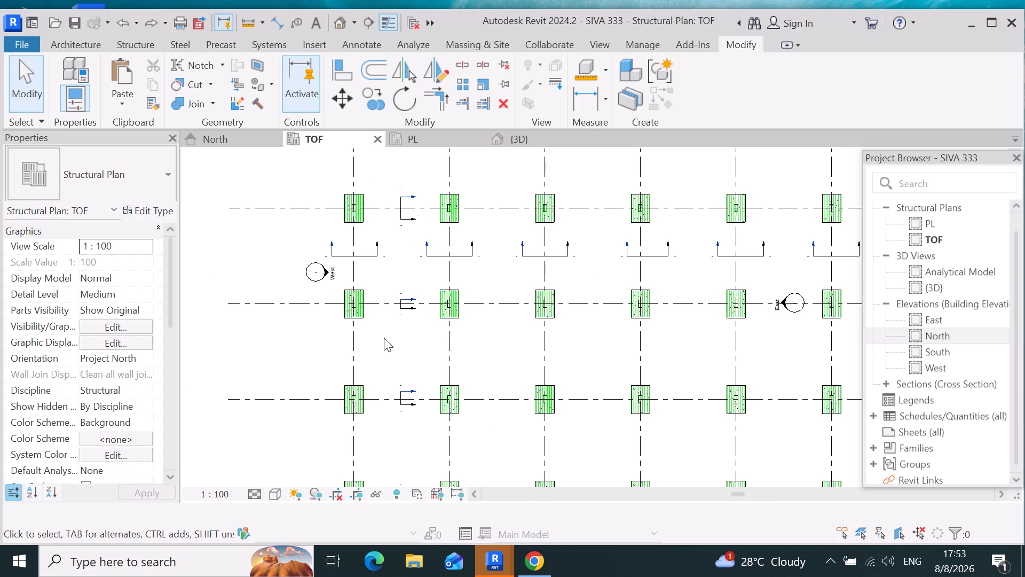
pyautogui.scroll(3, 392, 252)
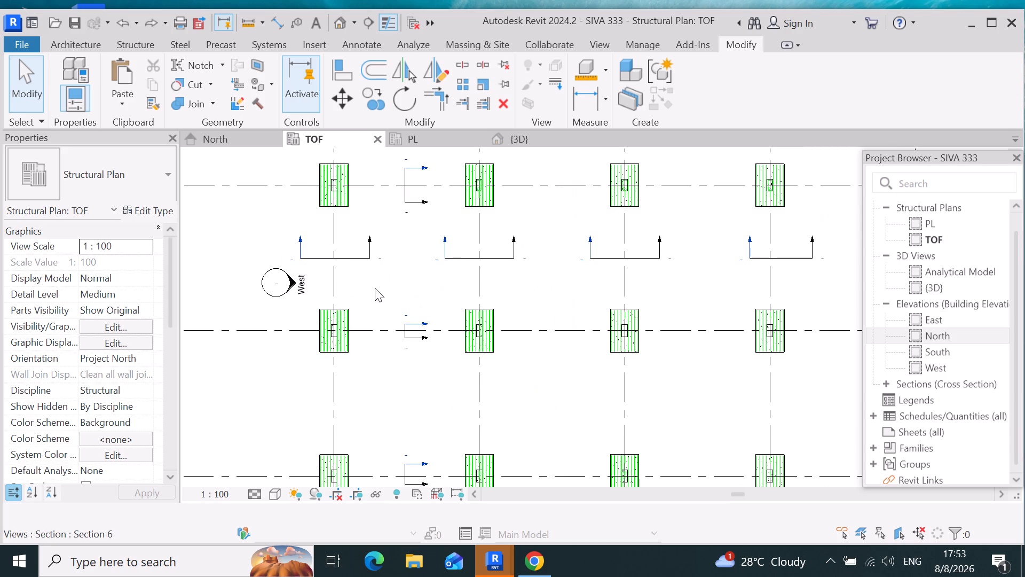
pyautogui.scroll(-8, 373, 286)
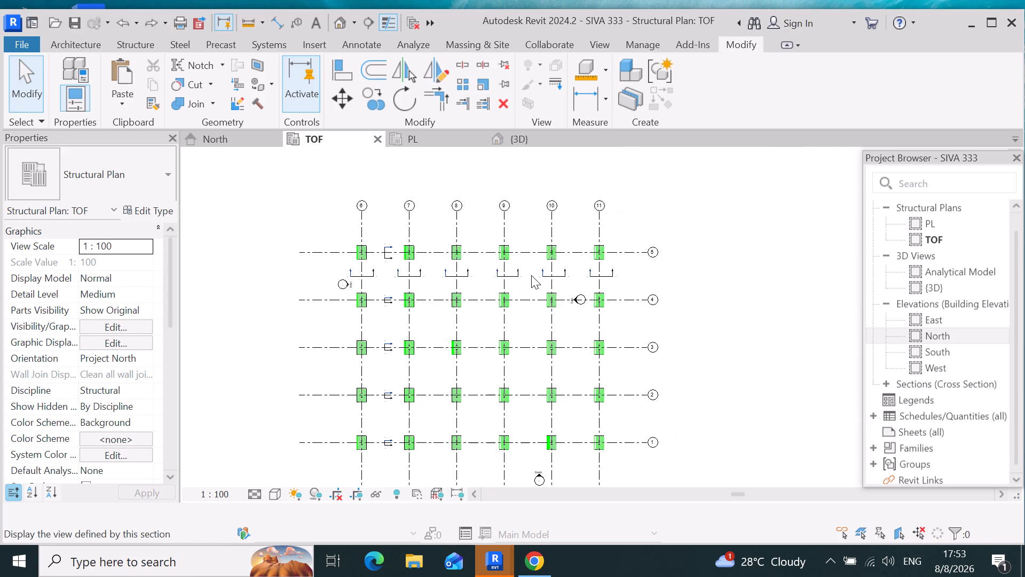
pyautogui.click(436, 137)
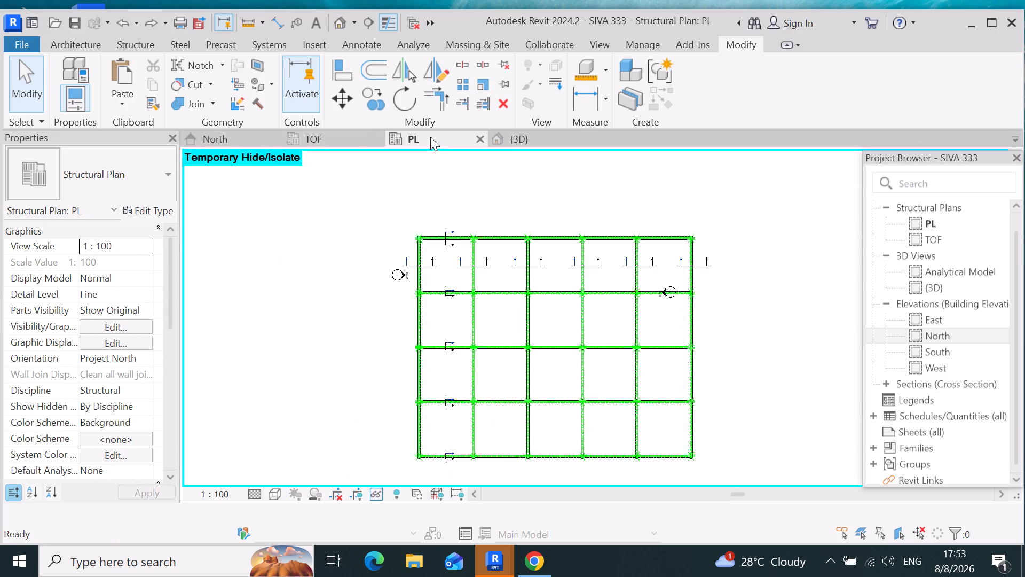
pyautogui.click(141, 38)
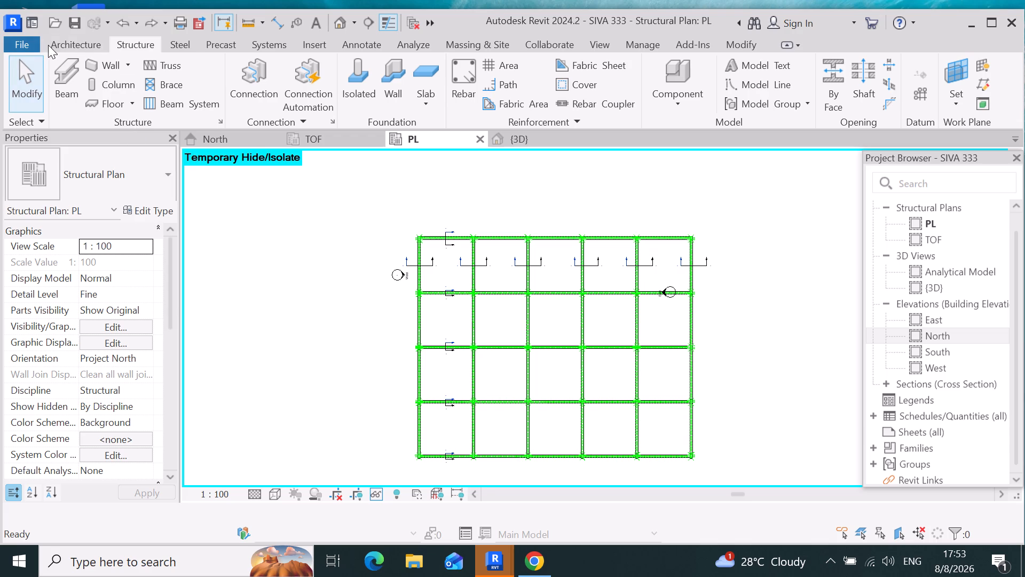
pyautogui.click(89, 51)
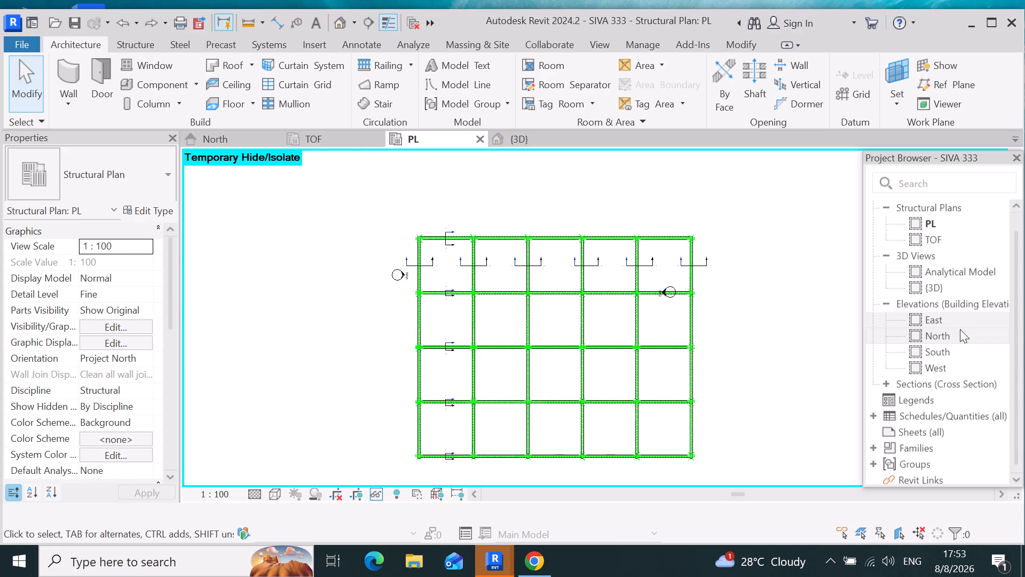
# Examine the columns, footings and beams between TOF and PL in the North elevation, and the reinforced frame in 3D.
pyautogui.click(972, 340)
pyautogui.doubleClick(972, 339)
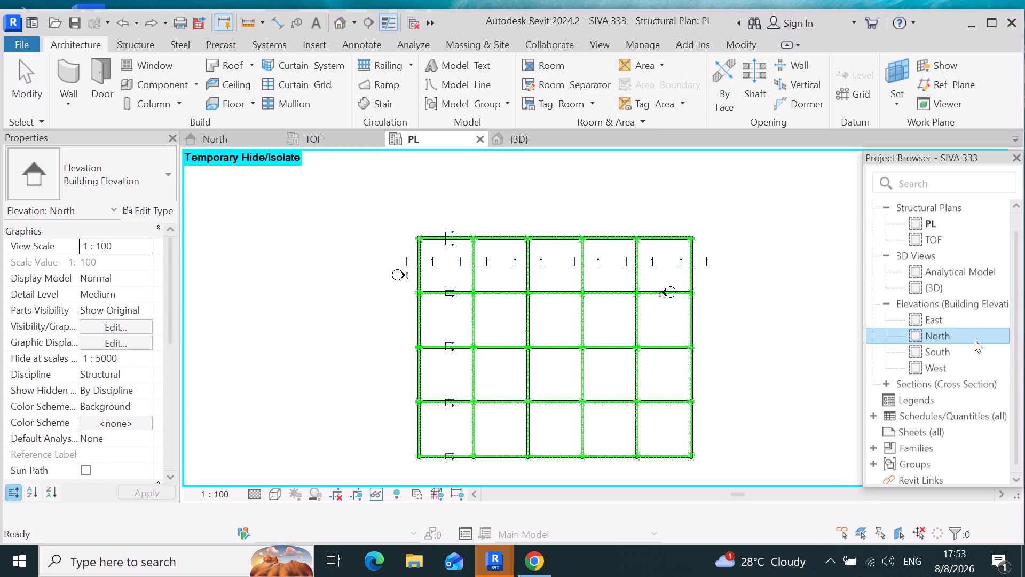
pyautogui.scroll(4, 567, 342)
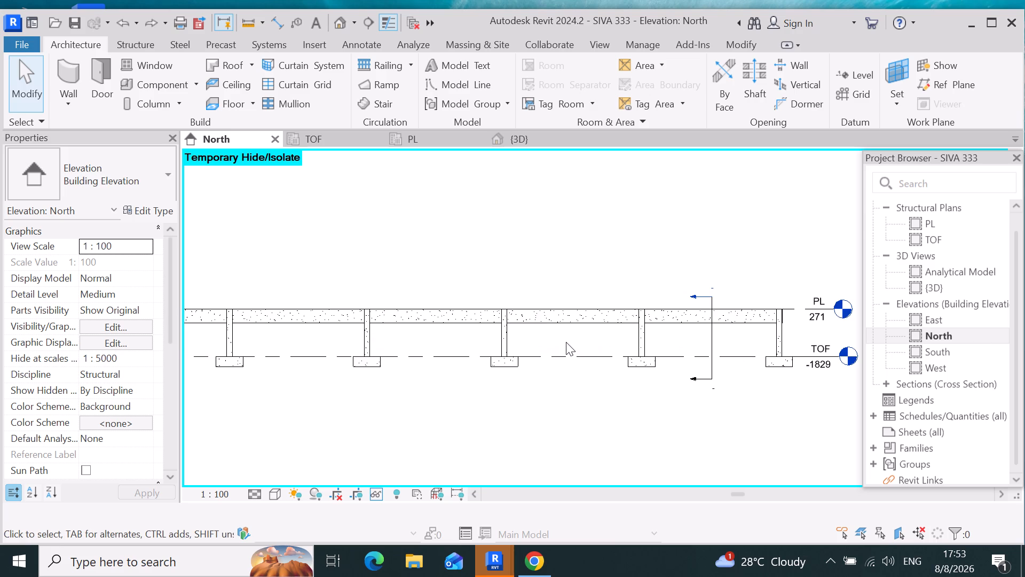
pyautogui.scroll(-4, 566, 342)
pyautogui.scroll(7, 652, 304)
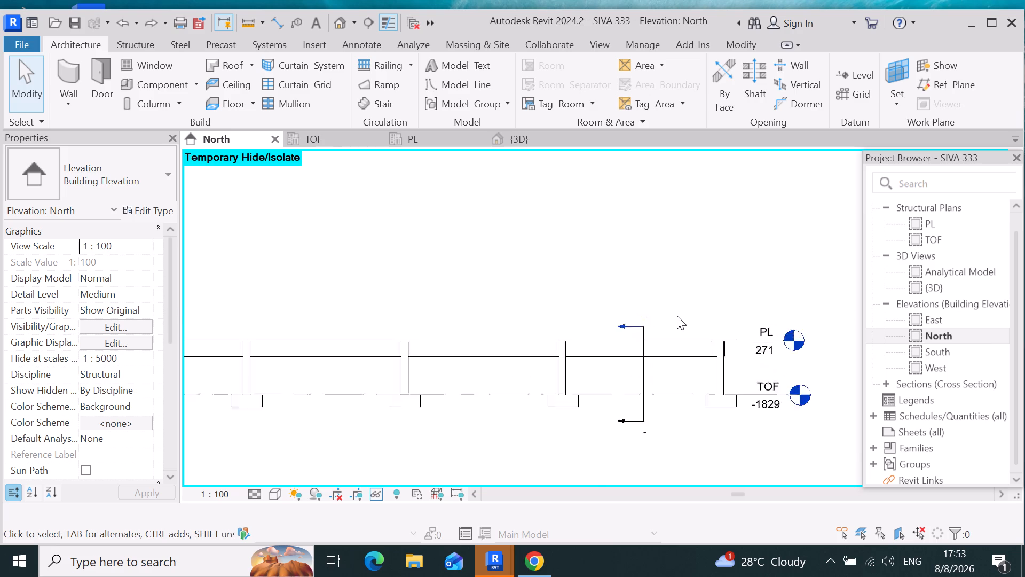
pyautogui.scroll(1, 677, 316)
pyautogui.scroll(-4, 676, 313)
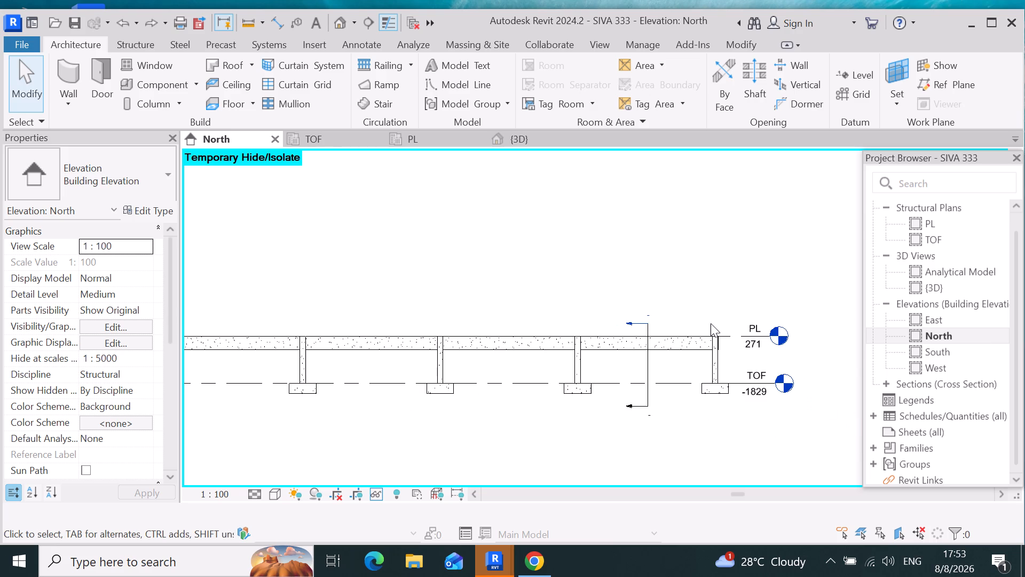
pyautogui.scroll(3, 716, 332)
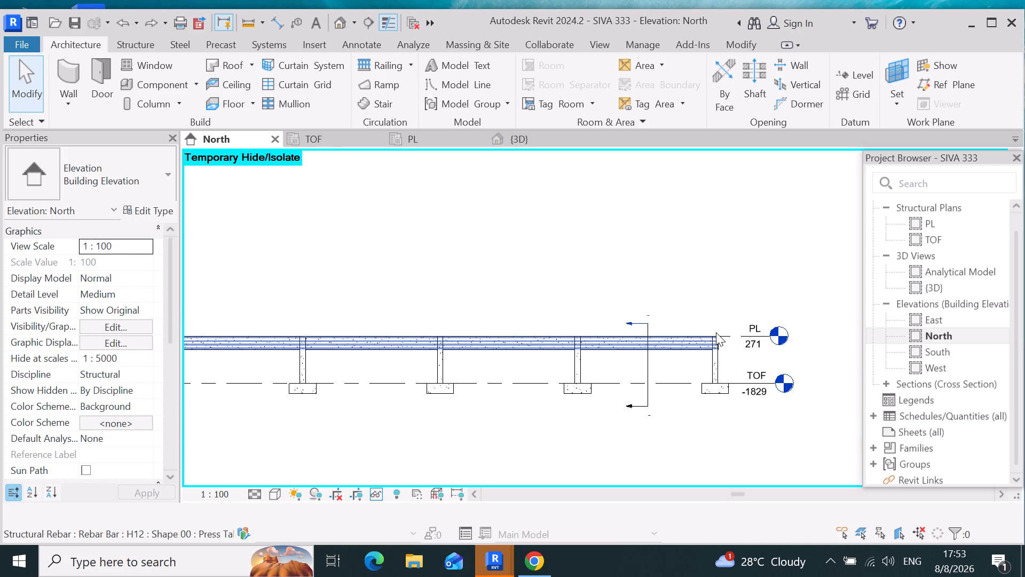
pyautogui.scroll(-4, 748, 318)
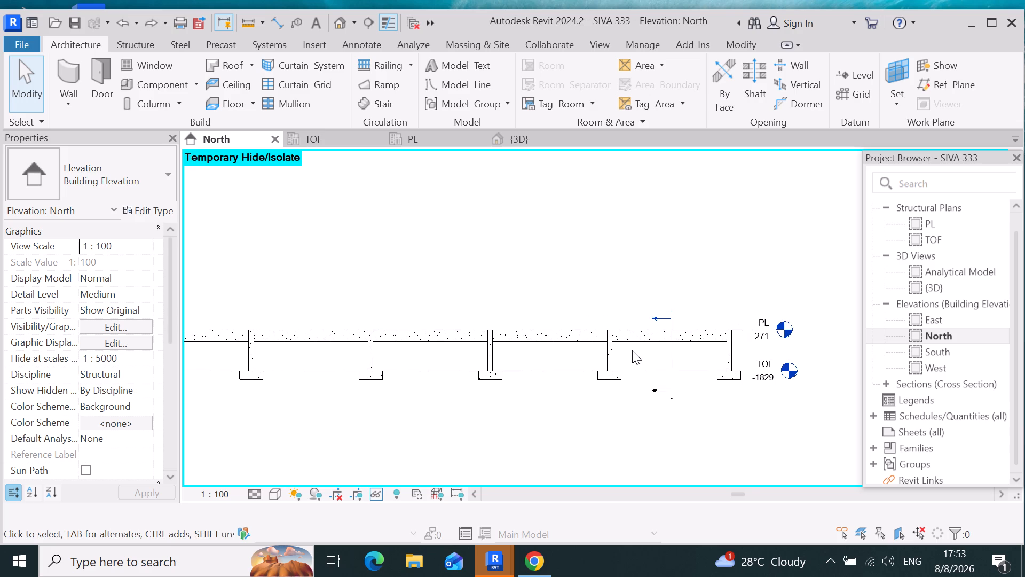
pyautogui.scroll(-5, 619, 350)
pyautogui.scroll(1, 338, 371)
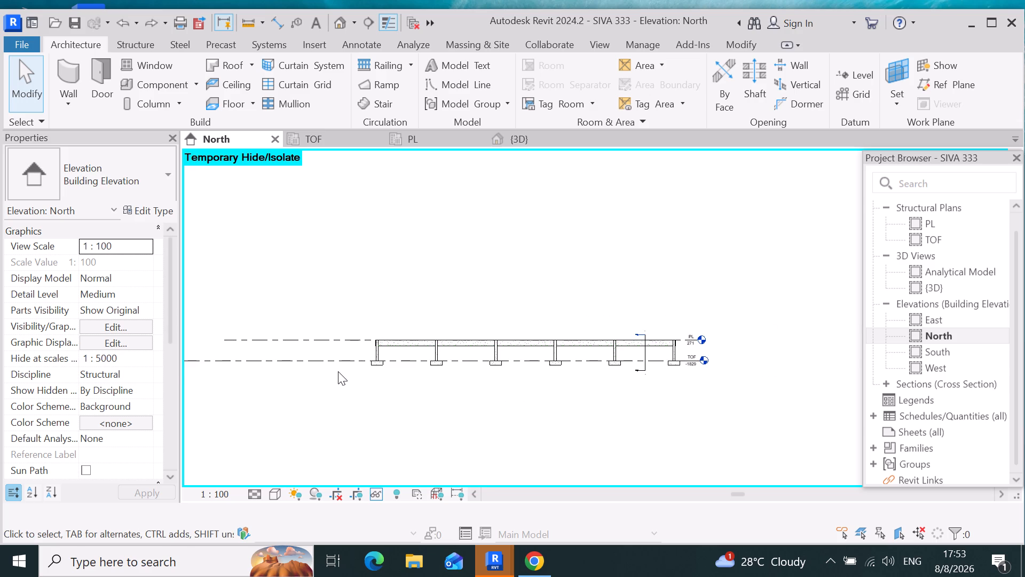
pyautogui.scroll(2, 338, 371)
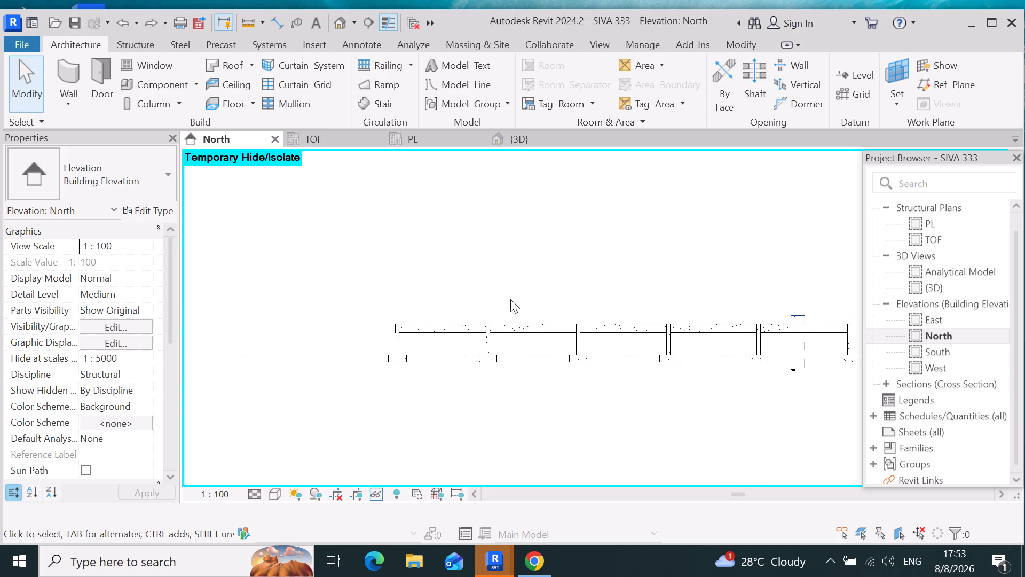
pyautogui.scroll(-3, 506, 318)
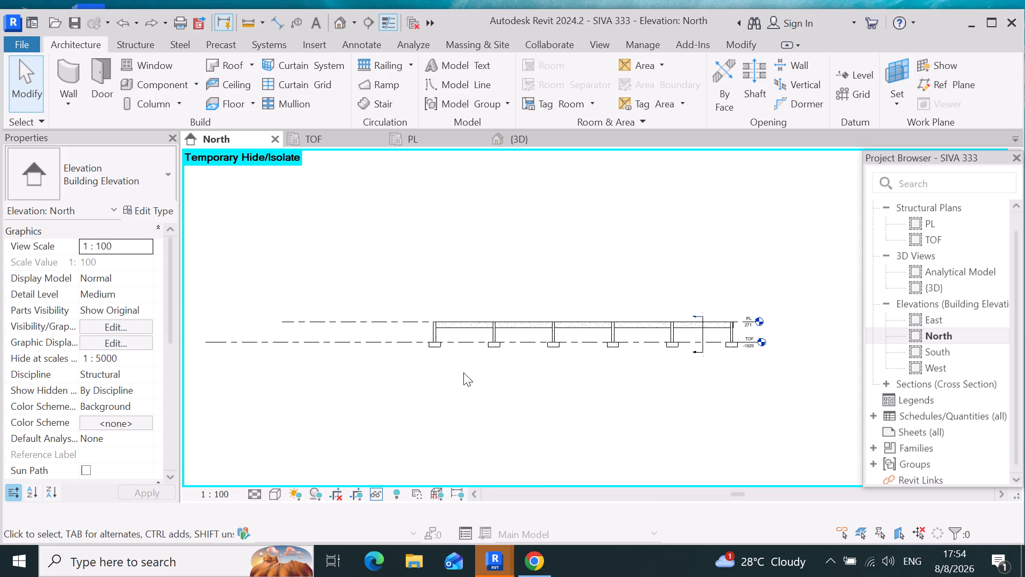
pyautogui.scroll(5, 446, 364)
pyautogui.scroll(5, 421, 296)
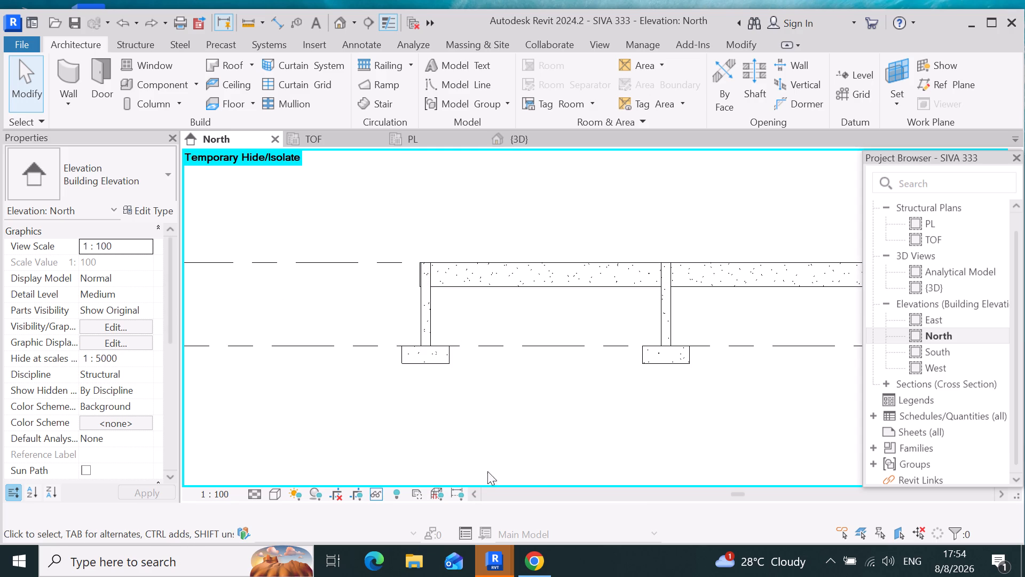
pyautogui.scroll(-3, 470, 333)
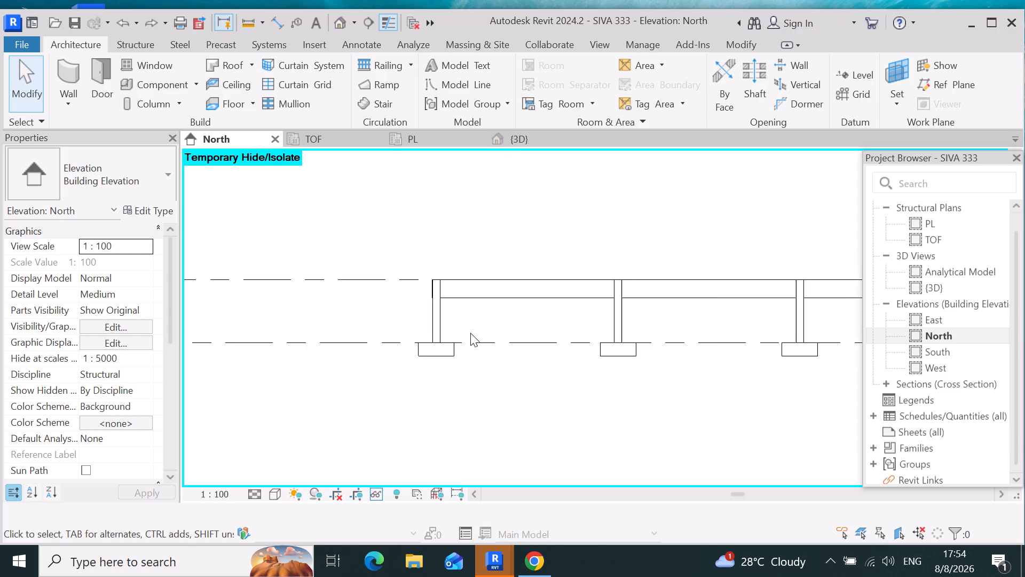
pyautogui.scroll(-7, 470, 333)
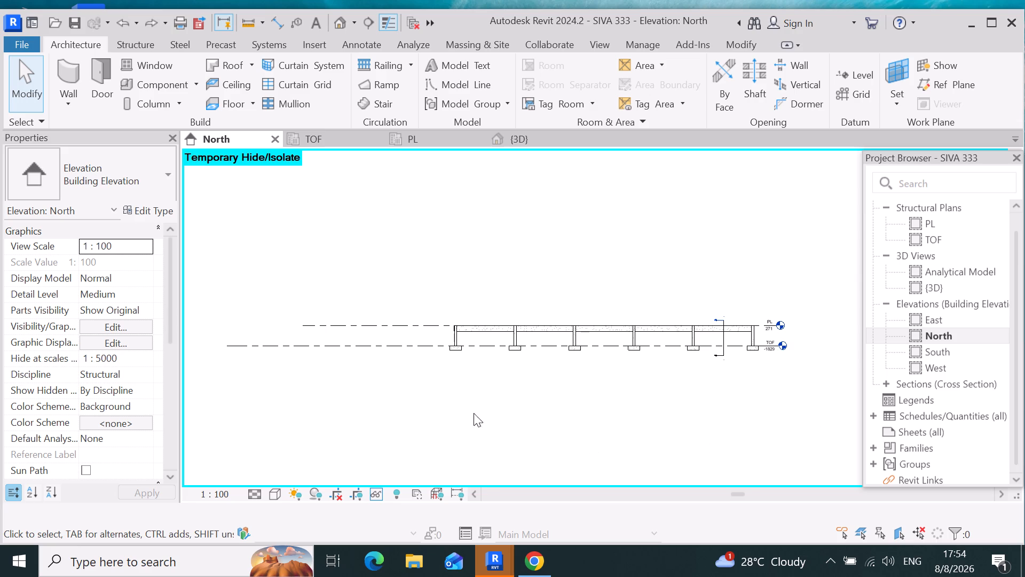
pyautogui.scroll(4, 478, 396)
pyautogui.scroll(4, 413, 246)
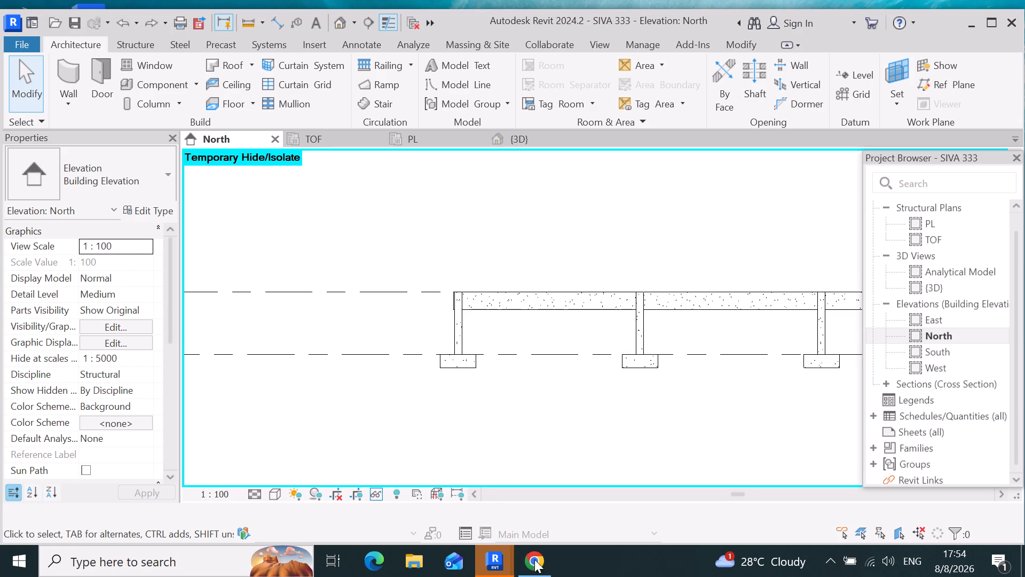
pyautogui.click(541, 134)
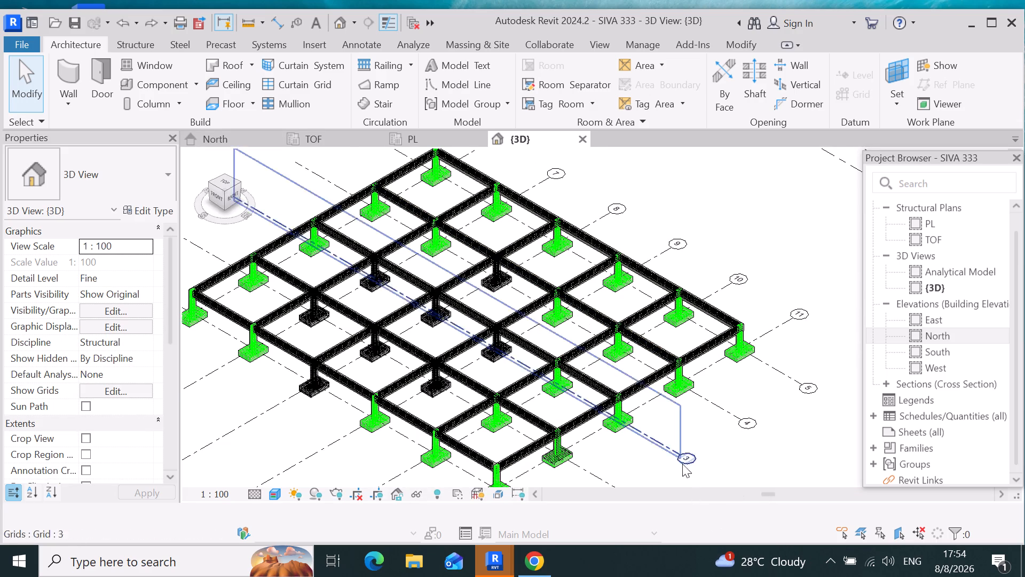
pyautogui.scroll(4, 681, 463)
pyautogui.scroll(4, 655, 388)
pyautogui.scroll(-4, 688, 372)
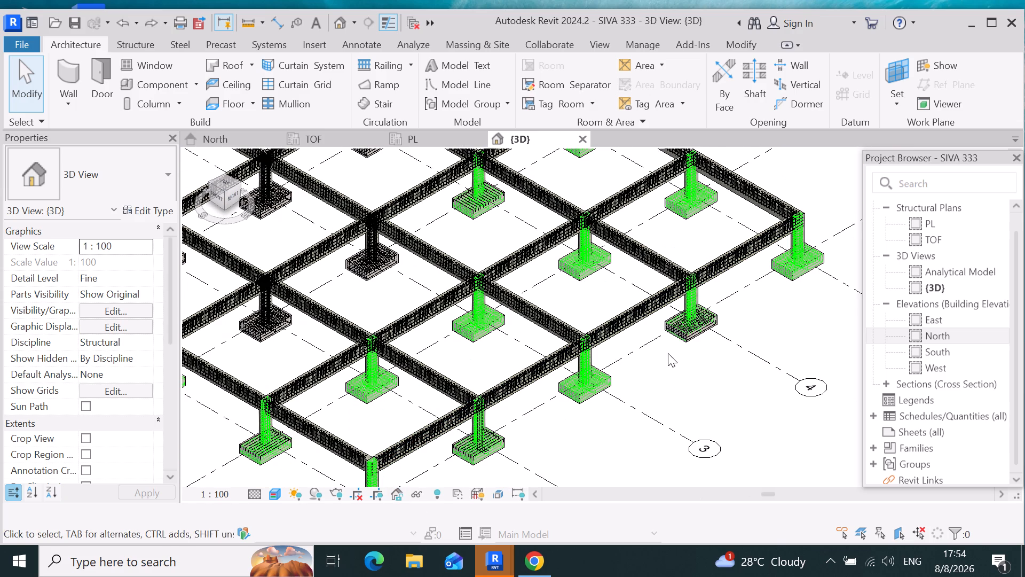
pyautogui.scroll(-5, 667, 353)
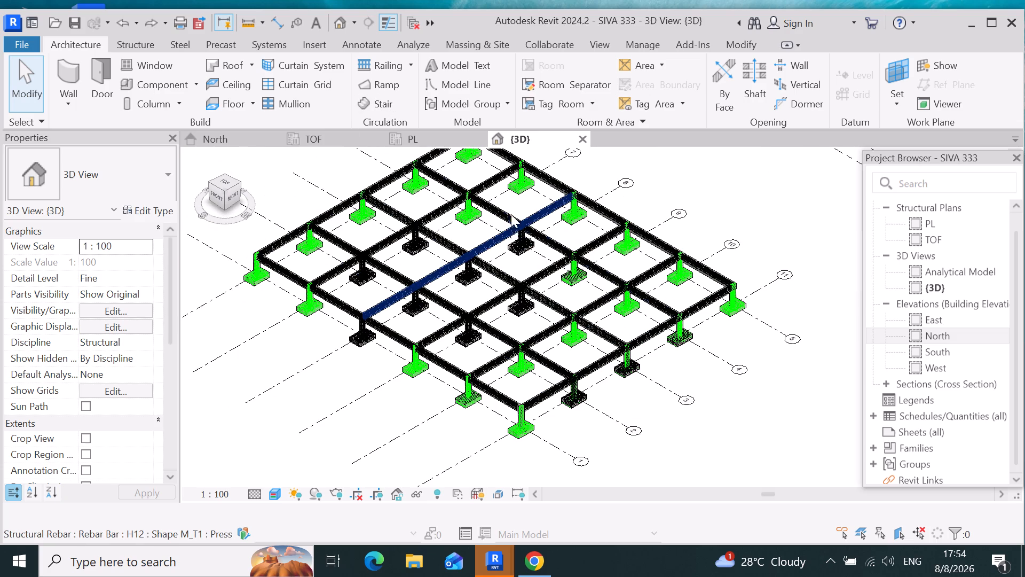
# In the North elevation, create a new level offset 10'6" above PL by picking the PL level line.
pyautogui.click(240, 135)
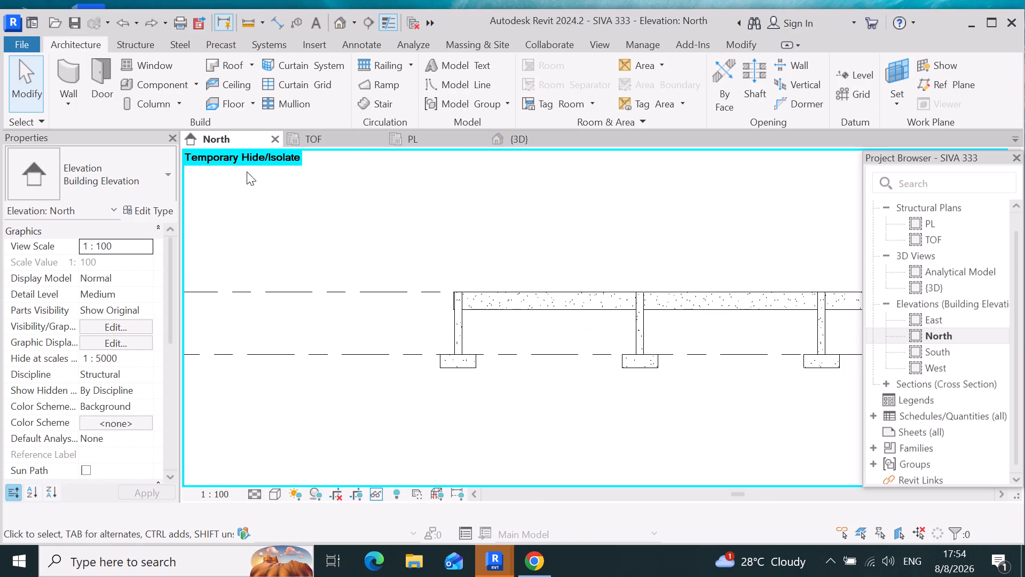
pyautogui.scroll(-7, 351, 284)
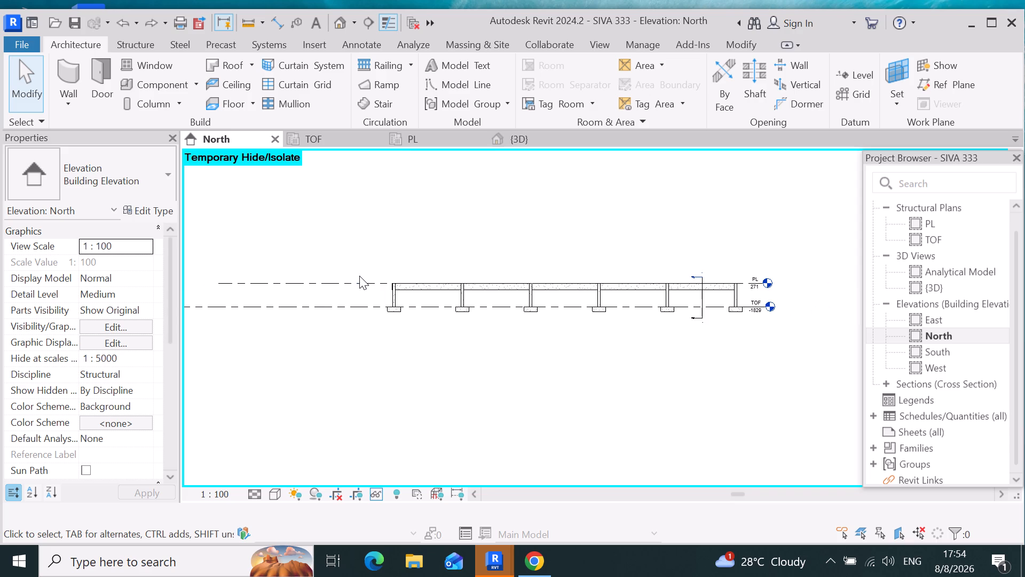
pyautogui.scroll(2, 728, 279)
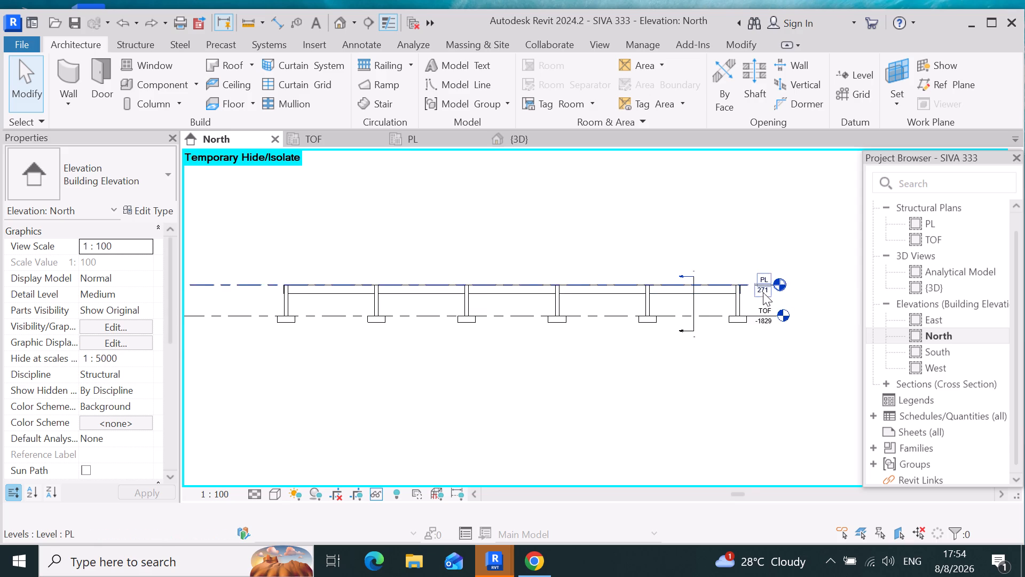
pyautogui.scroll(6, 763, 294)
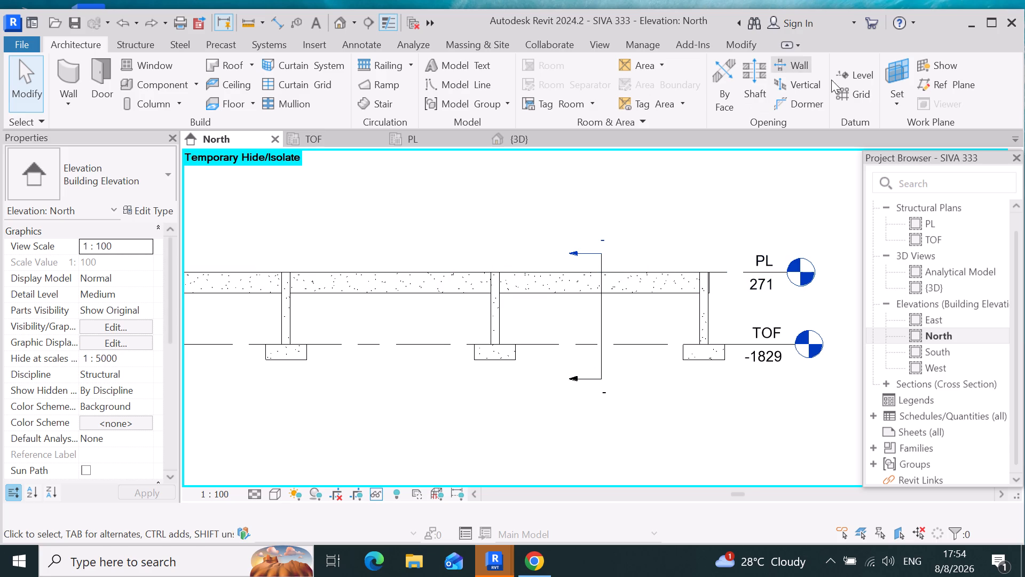
pyautogui.click(866, 72)
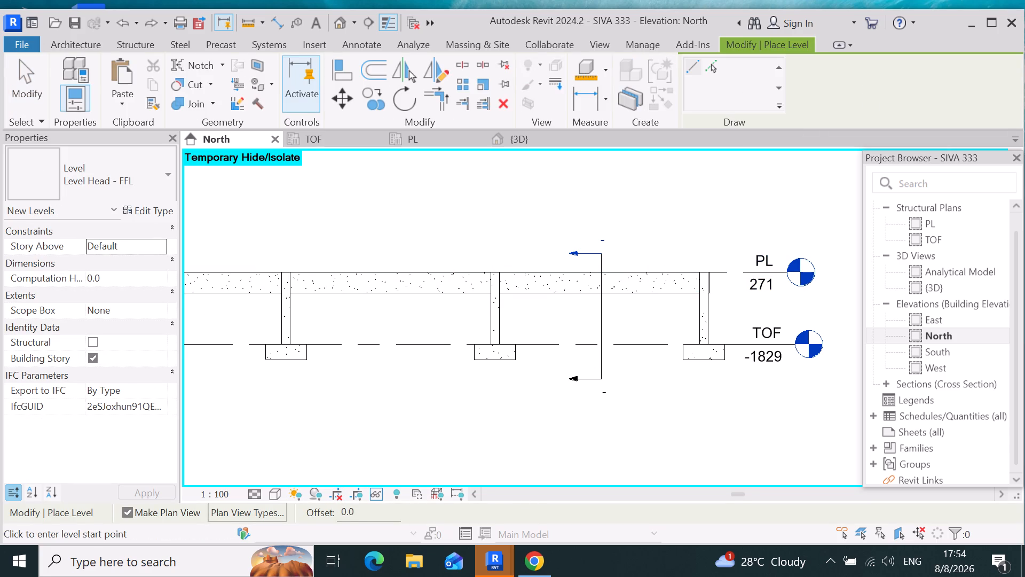
pyautogui.click(363, 513)
pyautogui.press('BackSpace')
pyautogui.press('BackSpace')
pyautogui.press('BackSpace')
pyautogui.press('BackSpace')
pyautogui.press('BackSpace')
pyautogui.press('BackSpace')
pyautogui.press('BackSpace')
pyautogui.press('BackSpace')
pyautogui.press('BackSpace')
pyautogui.press('BackSpace')
pyautogui.press('BackSpace')
pyautogui.press('Tab')
pyautogui.press('1')
pyautogui.press('0')
pyautogui.press("'")
pyautogui.press('6')
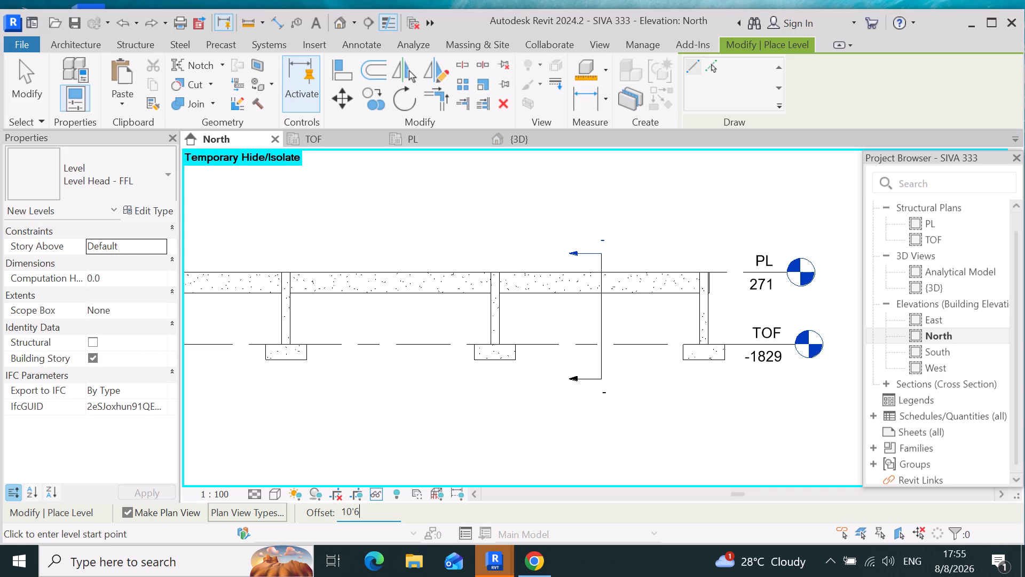
pyautogui.hotkey('shift', '"')
pyautogui.press('Return')
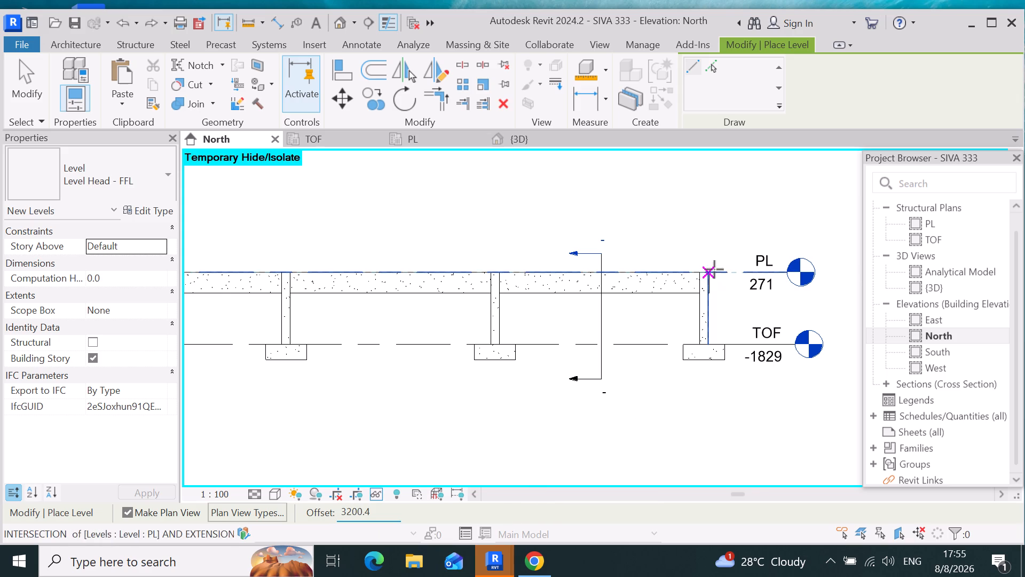
pyautogui.click(718, 70)
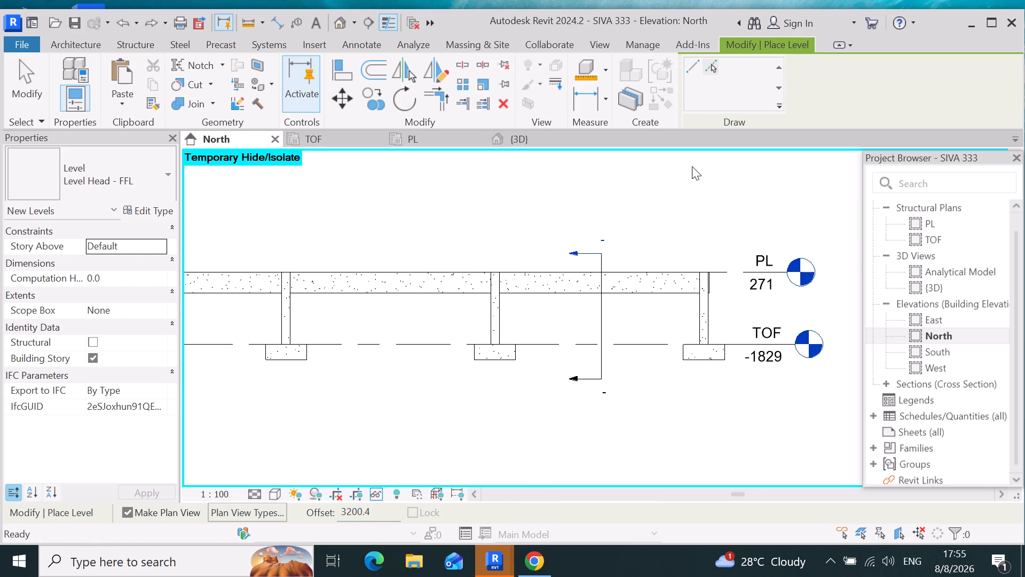
pyautogui.scroll(-4, 664, 264)
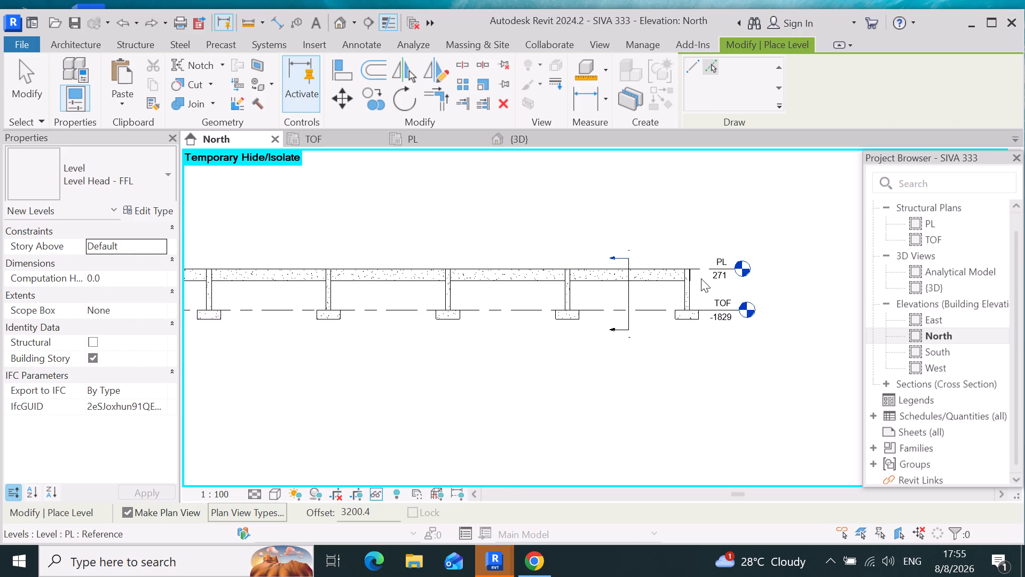
pyautogui.click(700, 268)
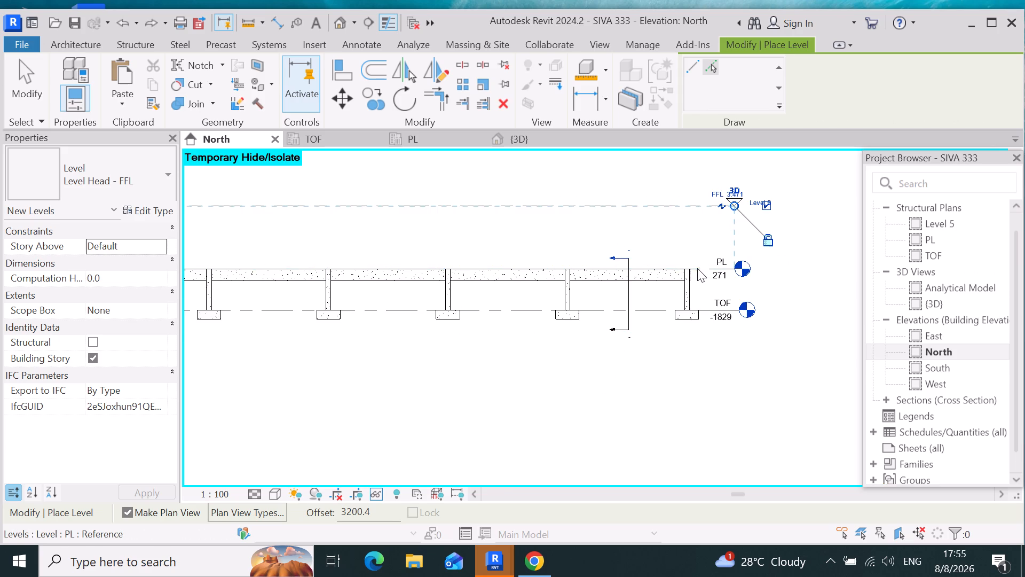
# Stack three more levels above the new one, each offset 10'6" from the level below it.
pyautogui.scroll(-3, 683, 320)
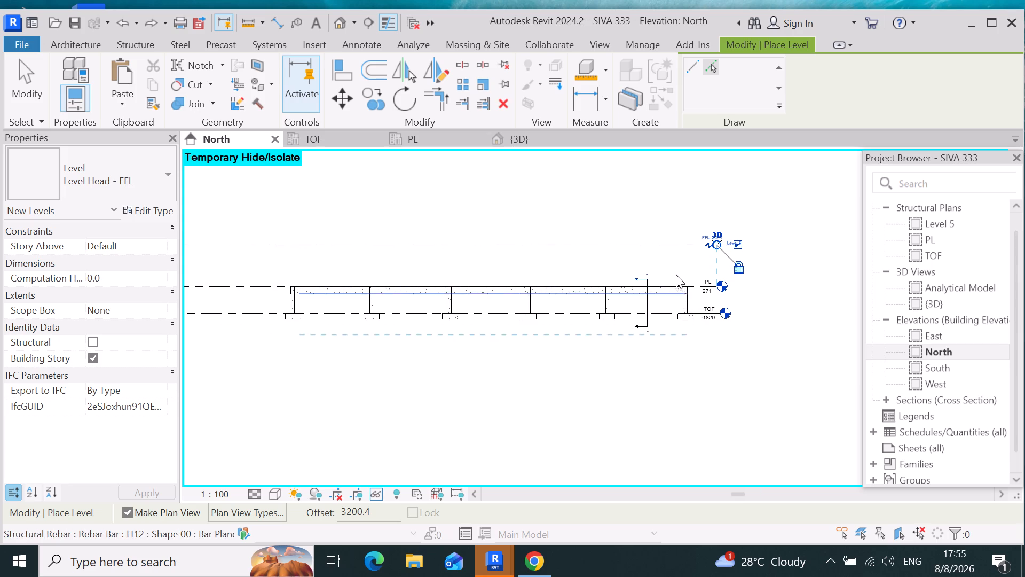
pyautogui.click(665, 245)
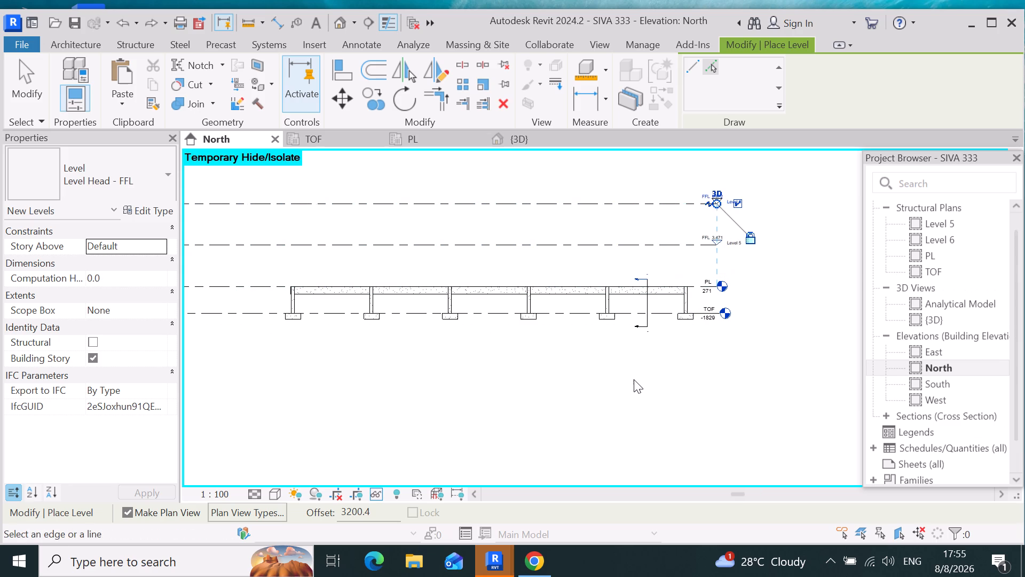
pyautogui.scroll(-2, 634, 379)
pyautogui.scroll(3, 606, 230)
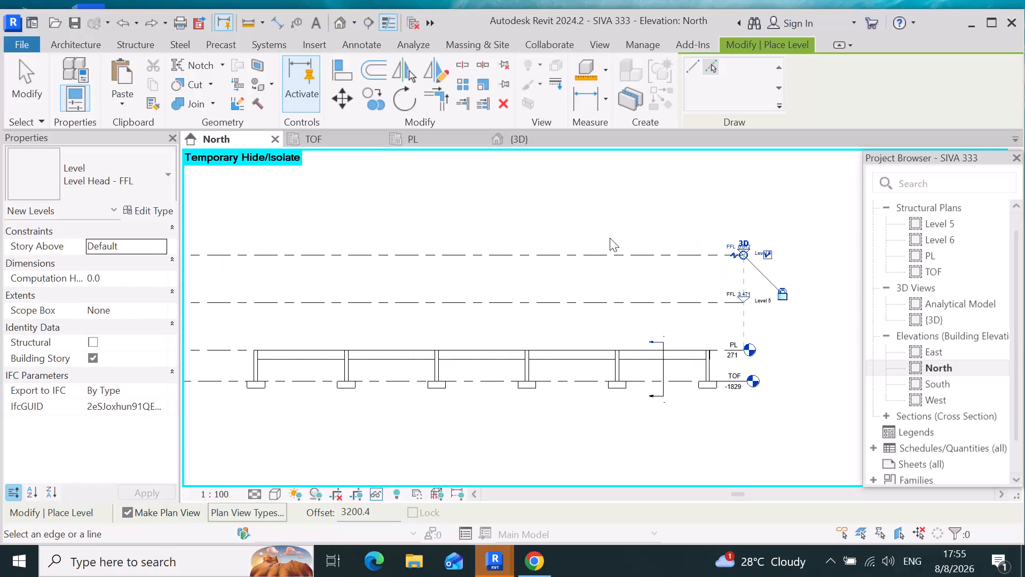
pyautogui.click(618, 248)
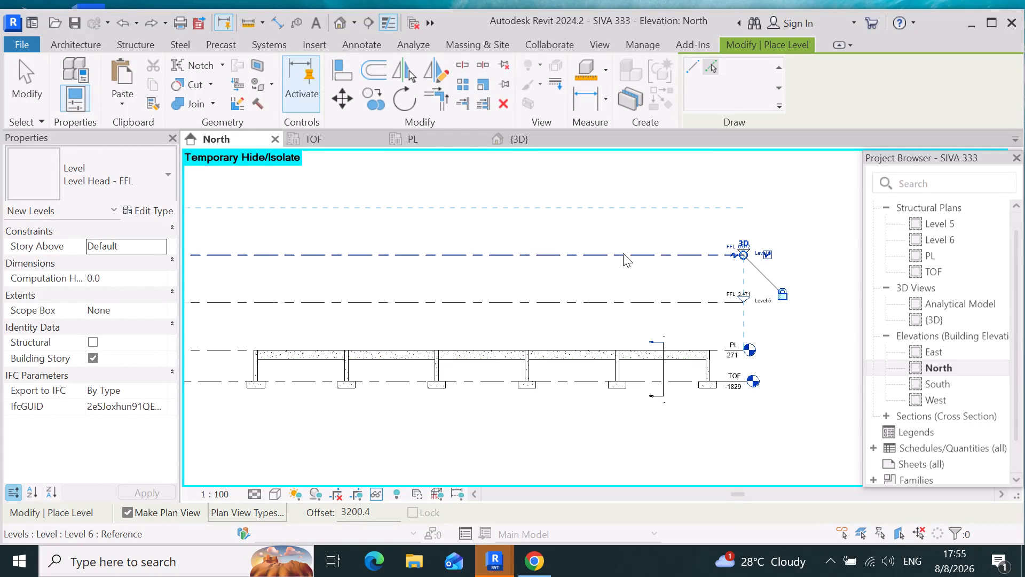
pyautogui.click(623, 249)
pyautogui.scroll(-3, 625, 301)
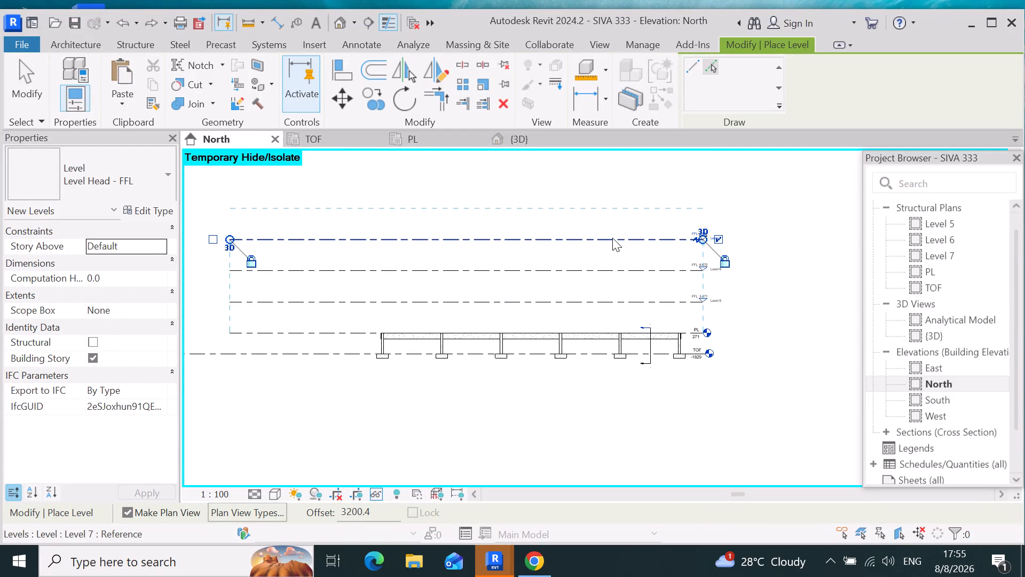
pyautogui.click(612, 238)
pyautogui.scroll(1, 697, 298)
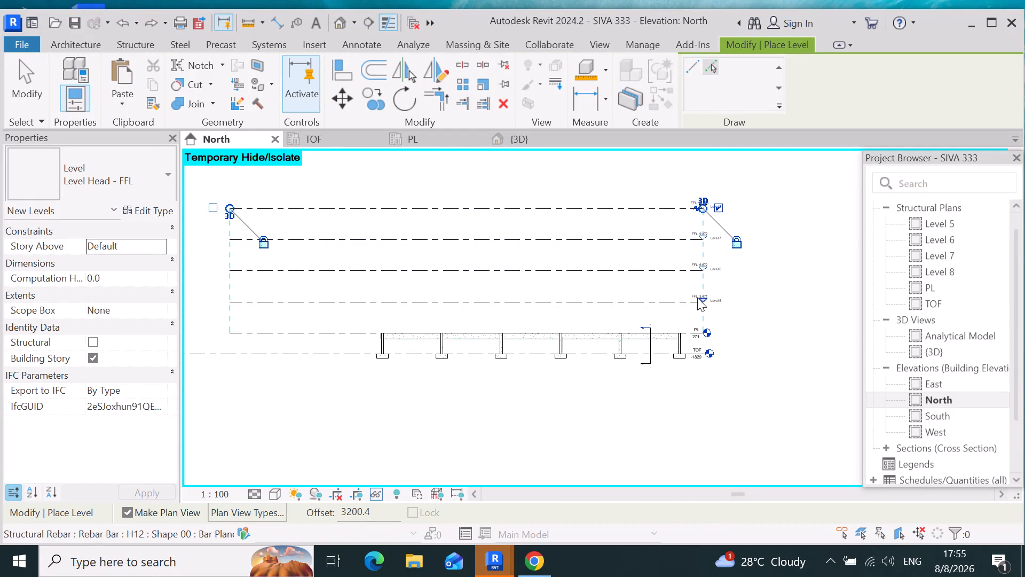
pyautogui.scroll(9, 697, 298)
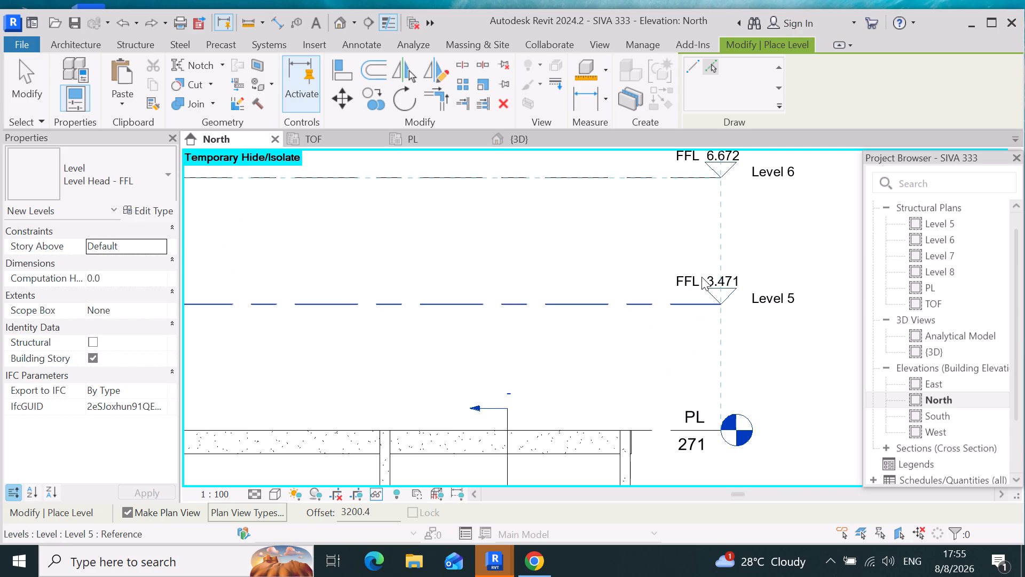
pyautogui.press('Escape')
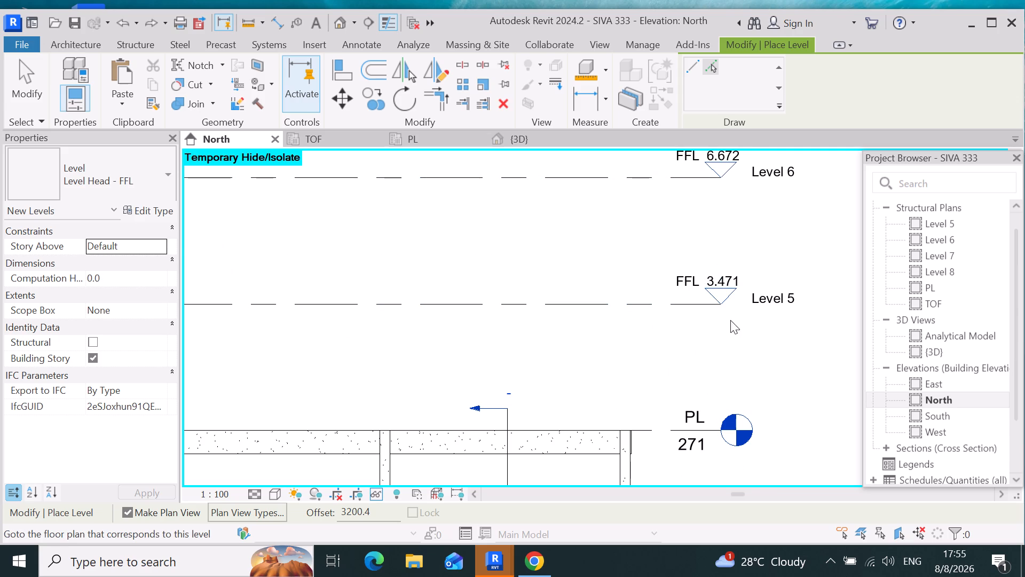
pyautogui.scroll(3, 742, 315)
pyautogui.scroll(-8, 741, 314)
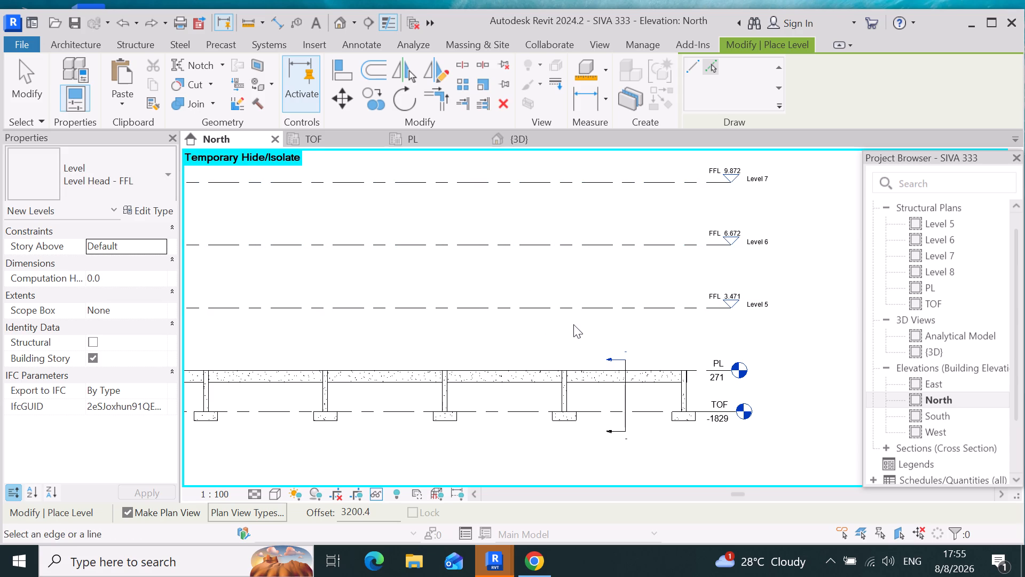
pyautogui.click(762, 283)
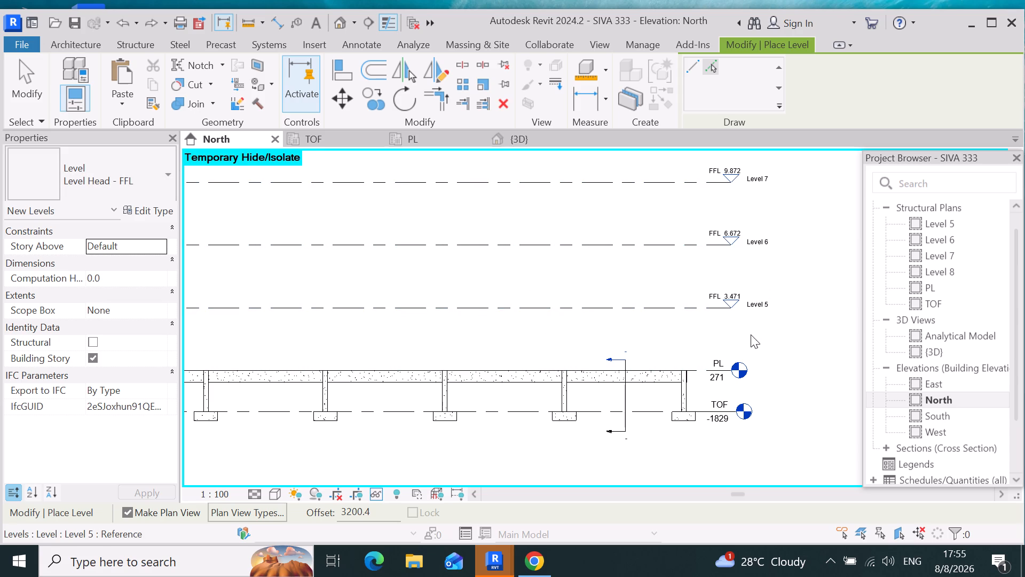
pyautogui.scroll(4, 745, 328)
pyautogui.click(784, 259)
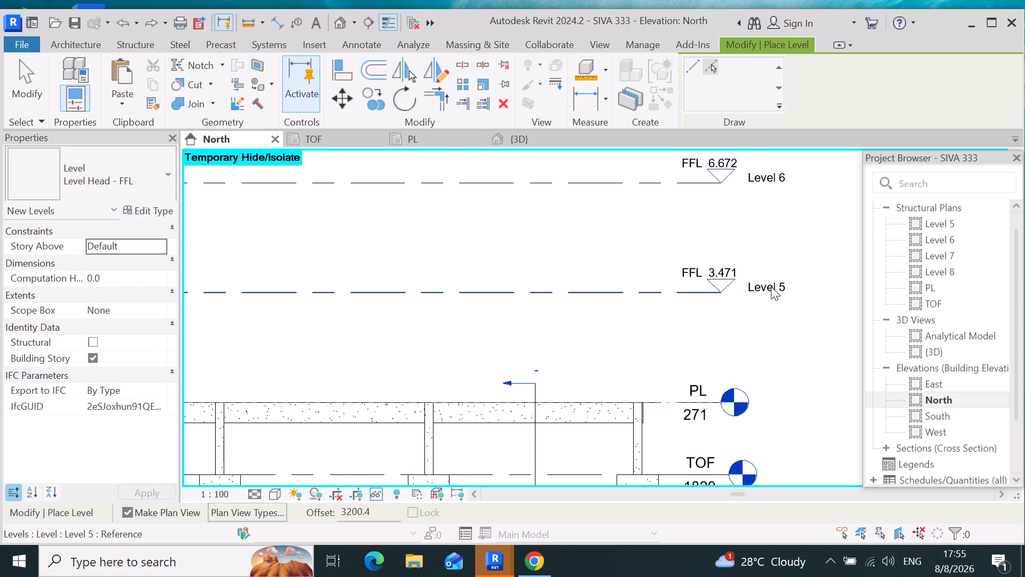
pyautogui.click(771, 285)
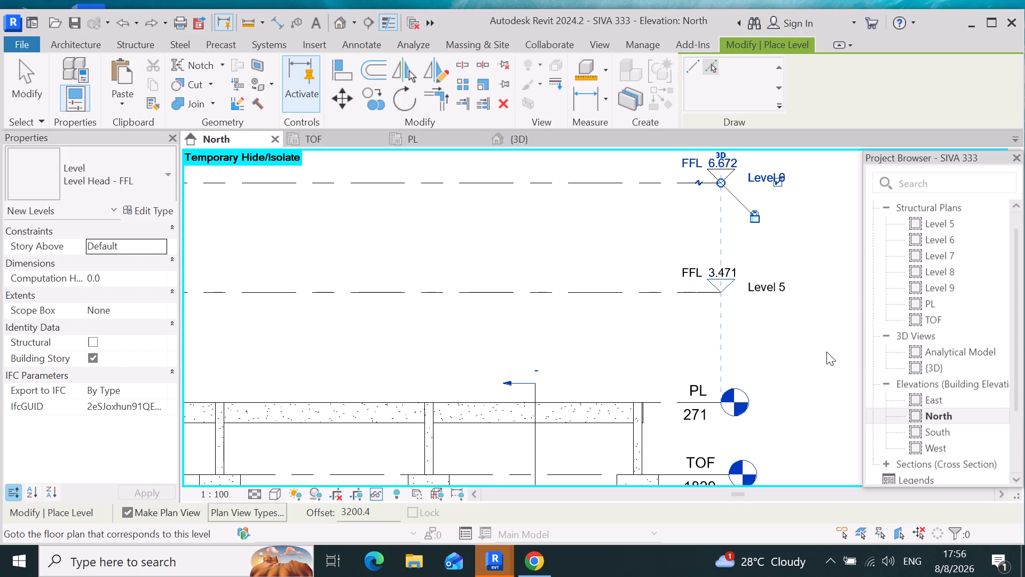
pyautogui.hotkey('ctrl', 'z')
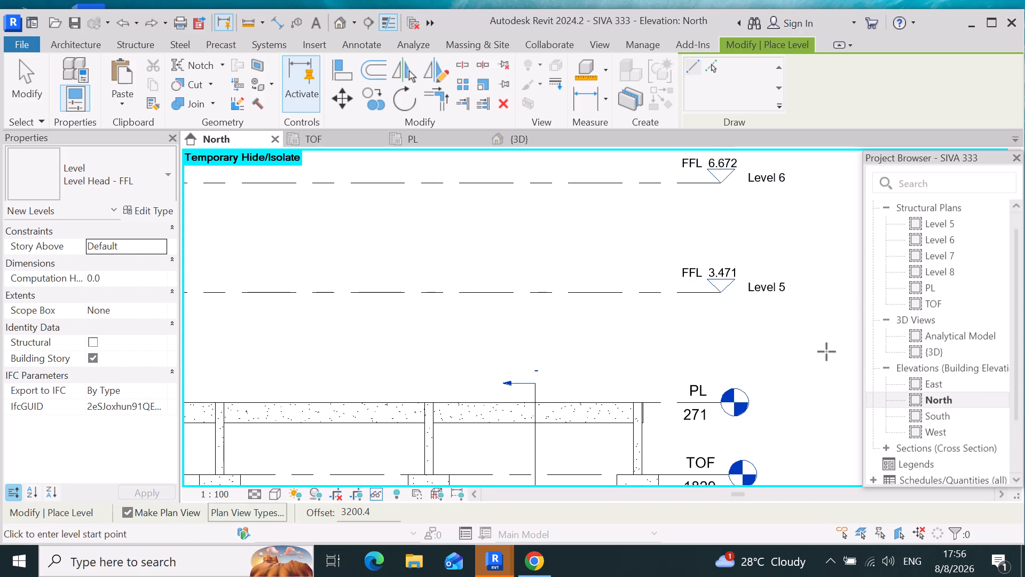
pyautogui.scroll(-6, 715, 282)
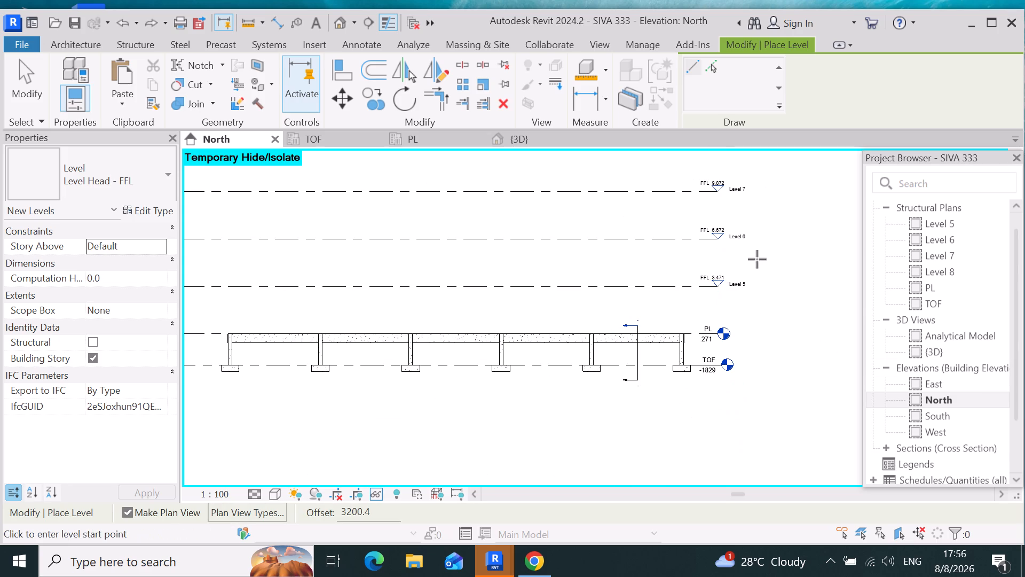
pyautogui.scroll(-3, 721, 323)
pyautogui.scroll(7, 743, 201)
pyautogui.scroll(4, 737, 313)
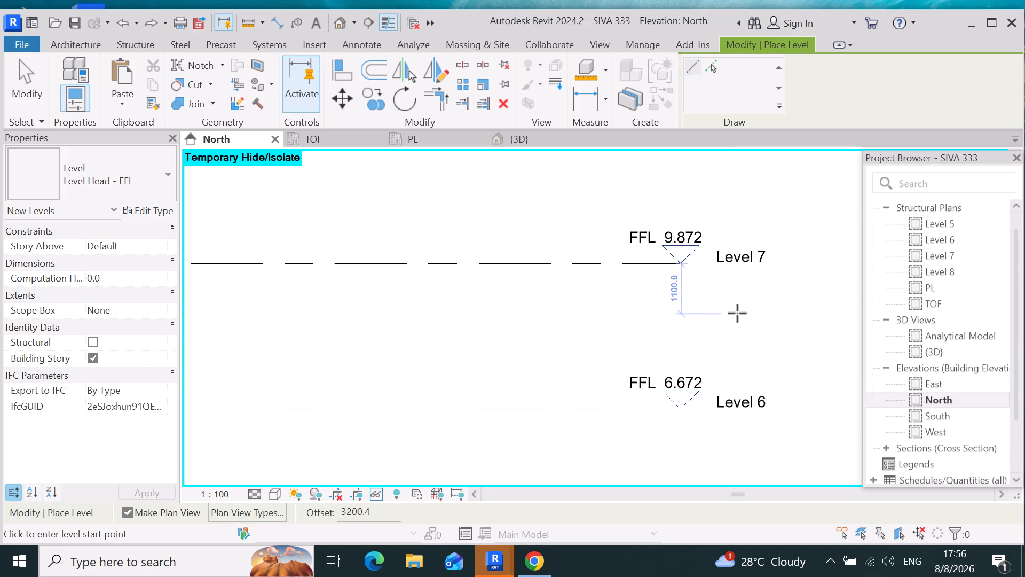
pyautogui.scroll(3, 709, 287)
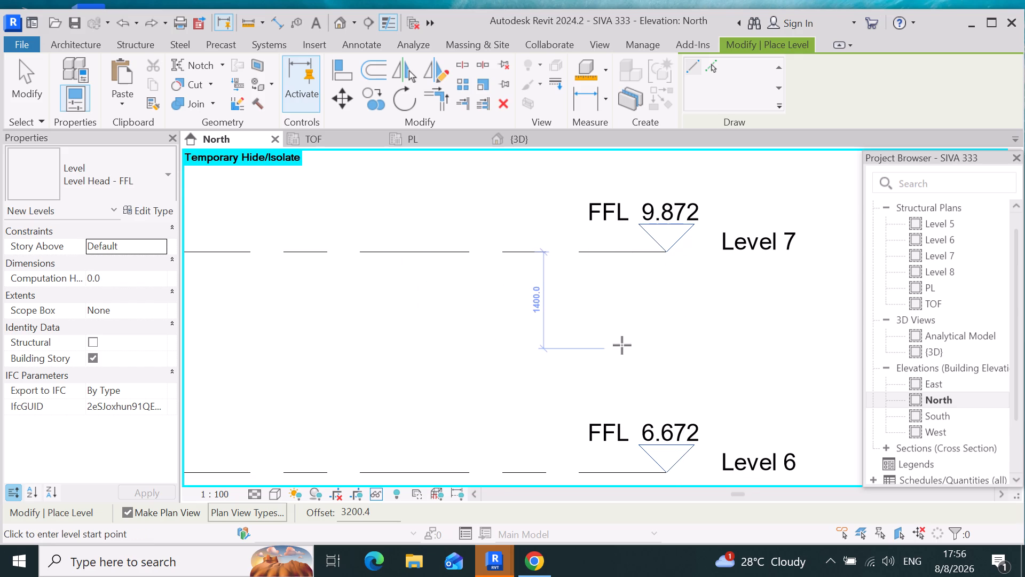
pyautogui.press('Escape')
# Change the type of Level 5 and Level 6 from the FFL head to 8mm Head.
pyautogui.scroll(-4, 716, 274)
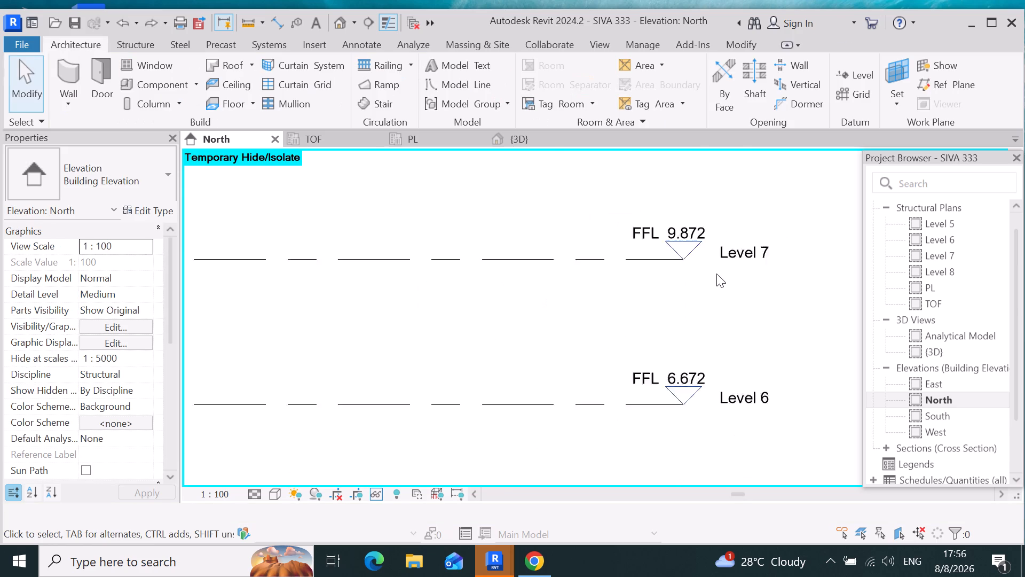
pyautogui.scroll(-1, 716, 274)
pyautogui.scroll(-1, 685, 383)
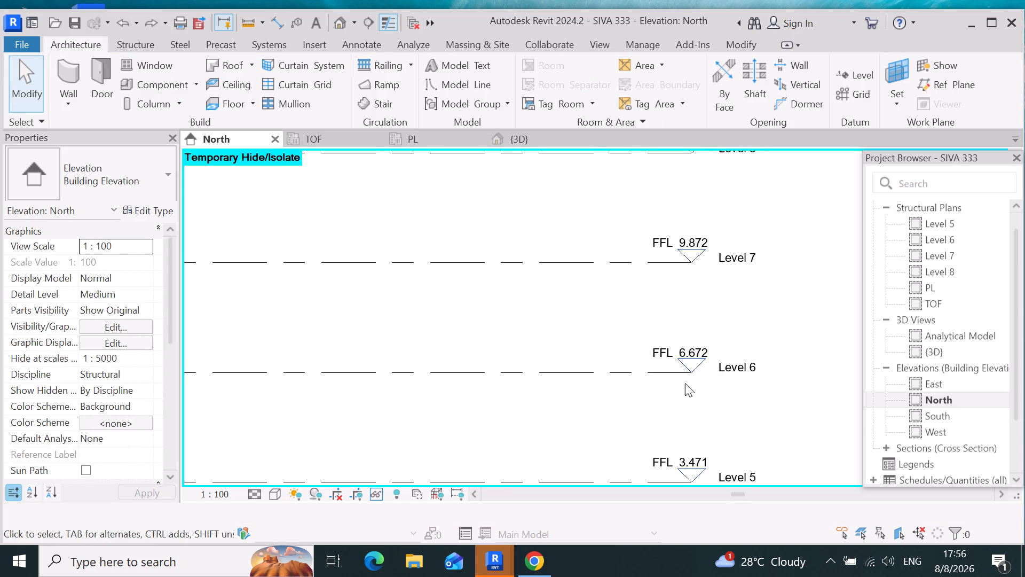
pyautogui.scroll(-5, 685, 383)
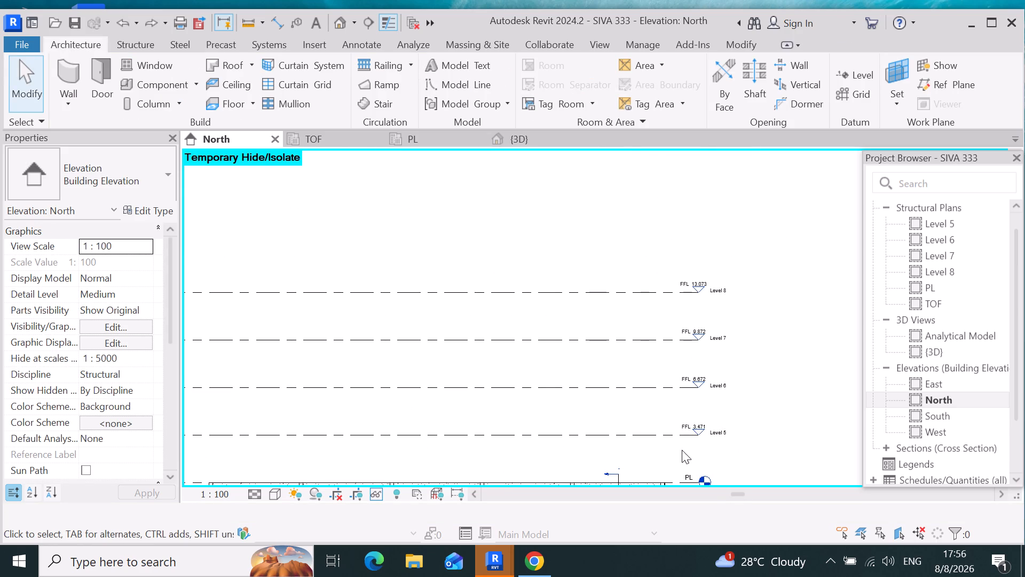
pyautogui.click(703, 420)
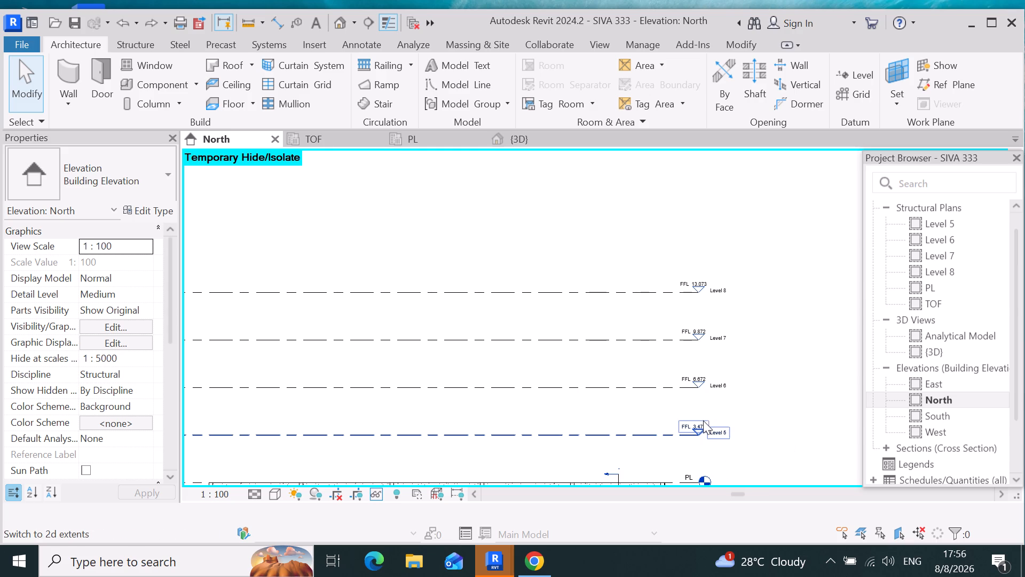
pyautogui.click(165, 175)
pyautogui.click(117, 253)
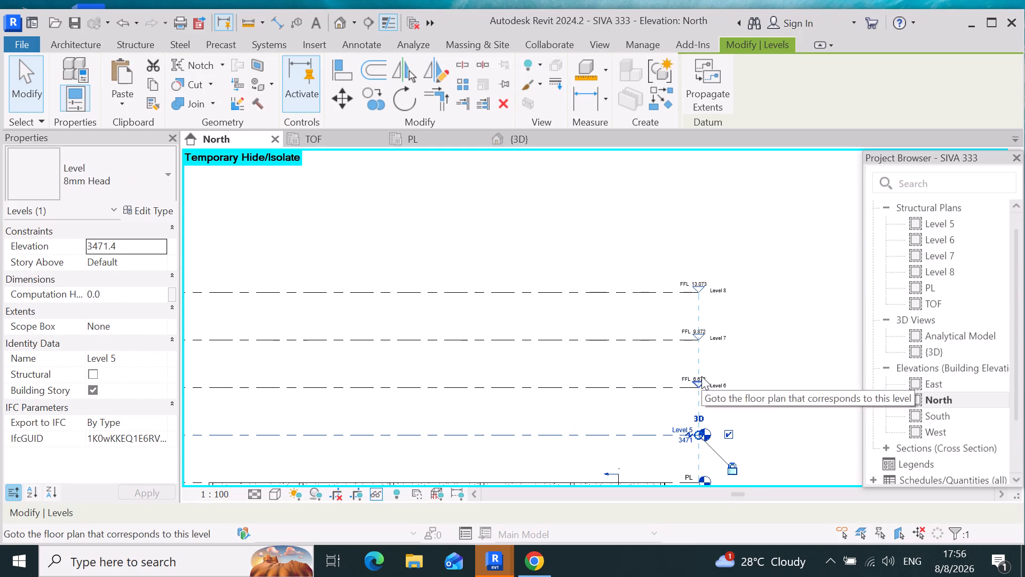
pyautogui.click(681, 377)
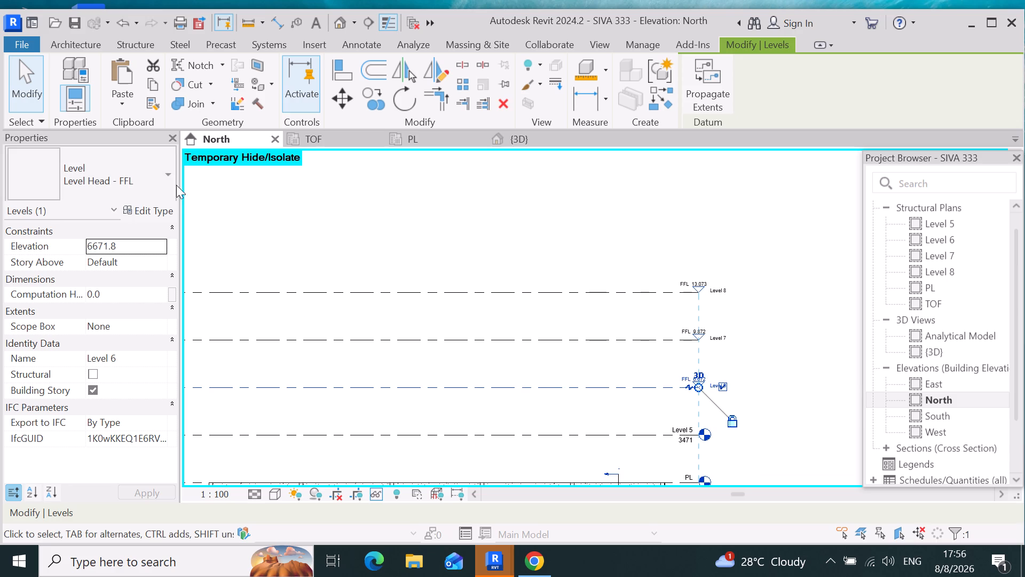
pyautogui.click(169, 177)
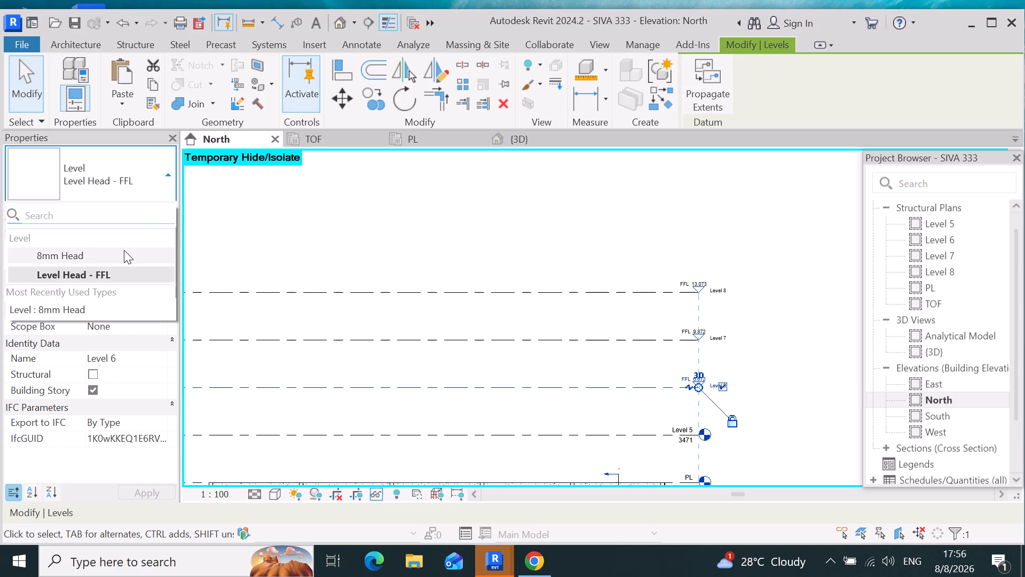
pyautogui.moveTo(124, 251); pyautogui.dragTo(130, 252)
# Change the type of Level 7 and Level 8 to 8mm Head as well.
pyautogui.scroll(3, 721, 355)
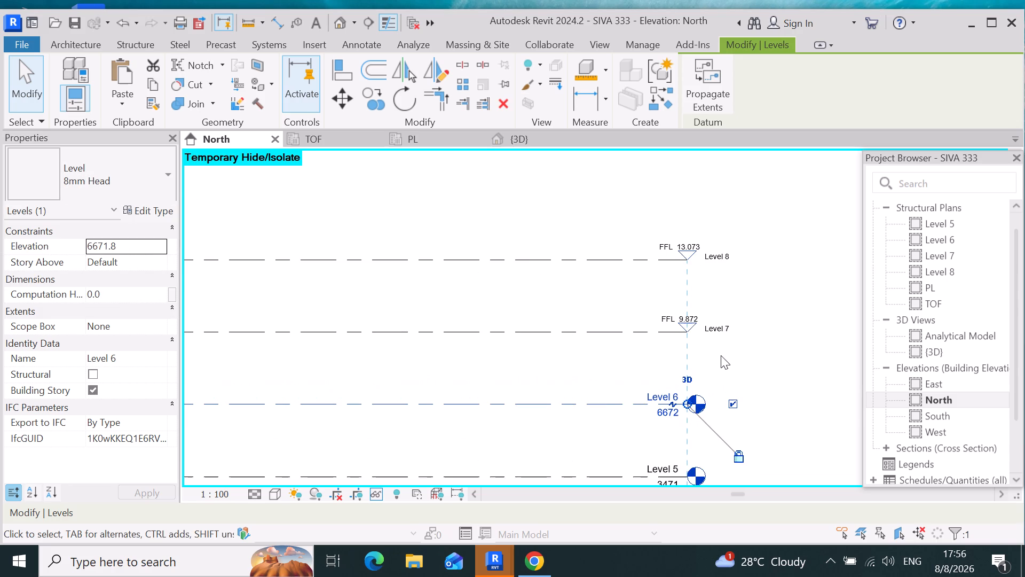
pyautogui.click(699, 310)
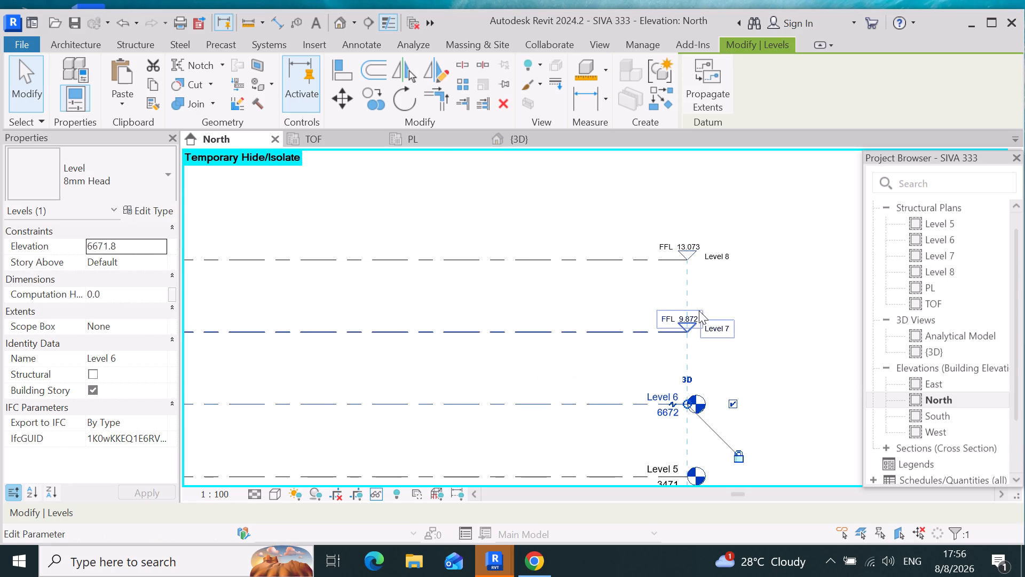
pyautogui.click(166, 169)
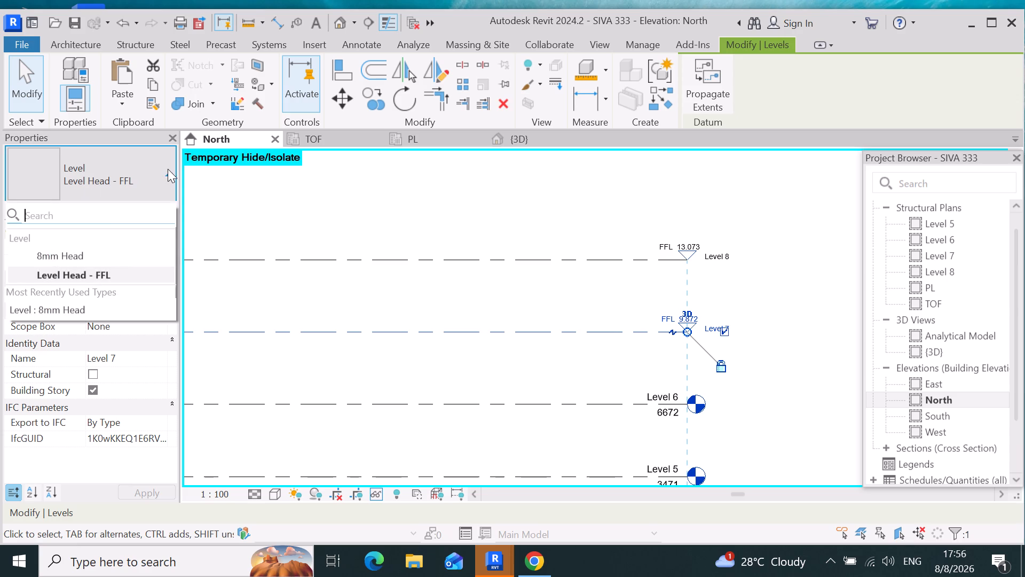
pyautogui.click(95, 247)
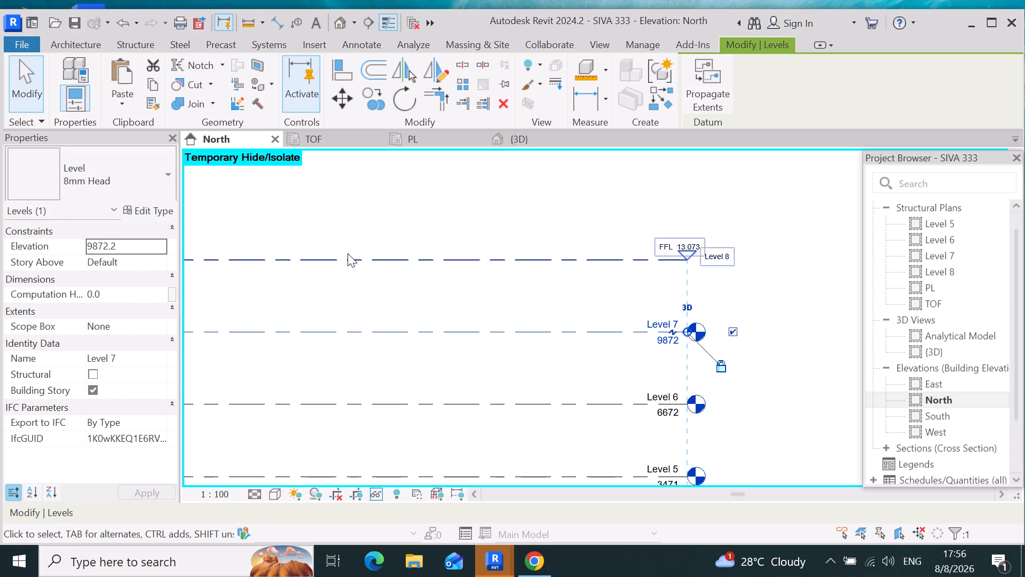
pyautogui.click(672, 246)
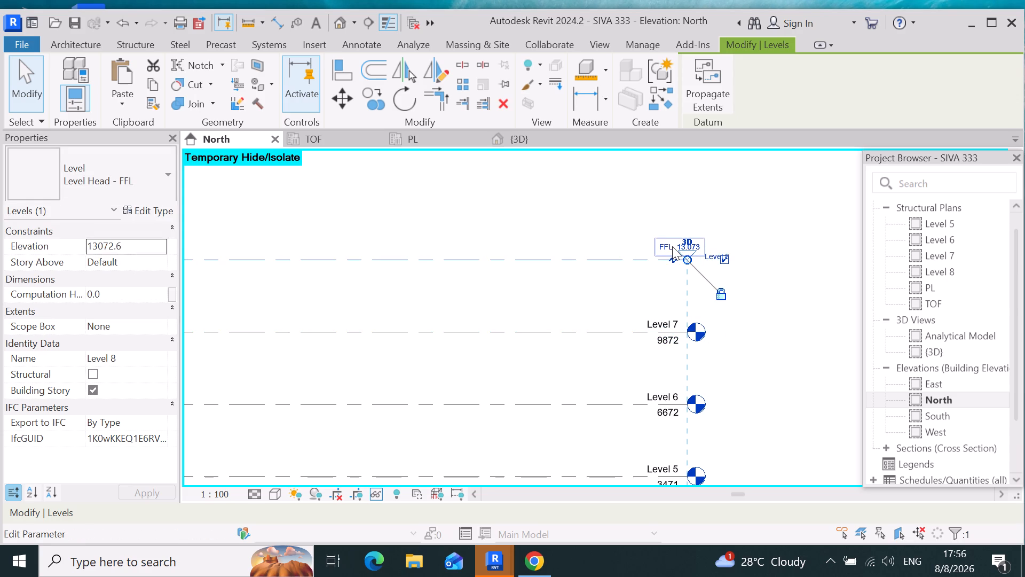
pyautogui.click(167, 170)
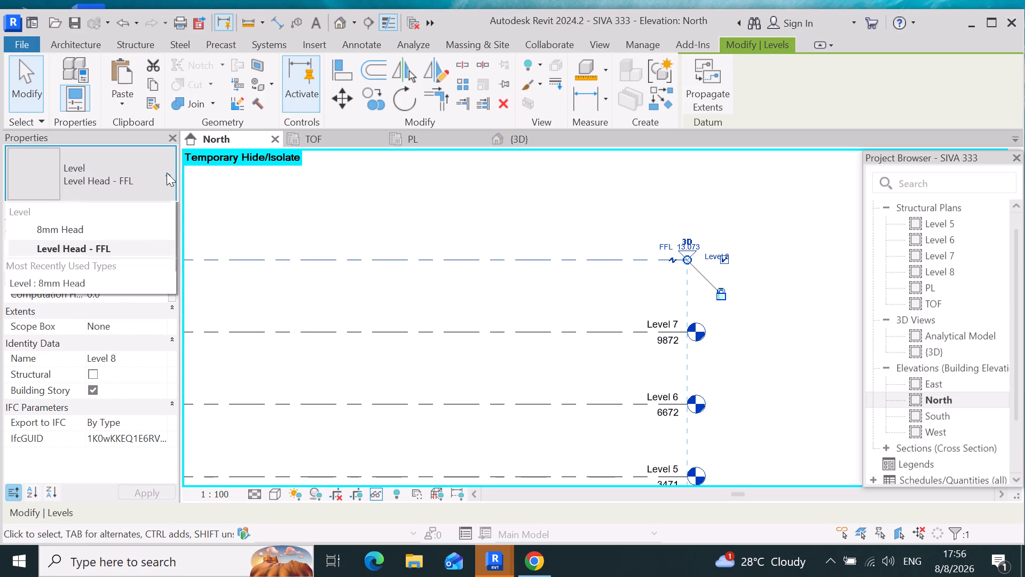
pyautogui.click(95, 255)
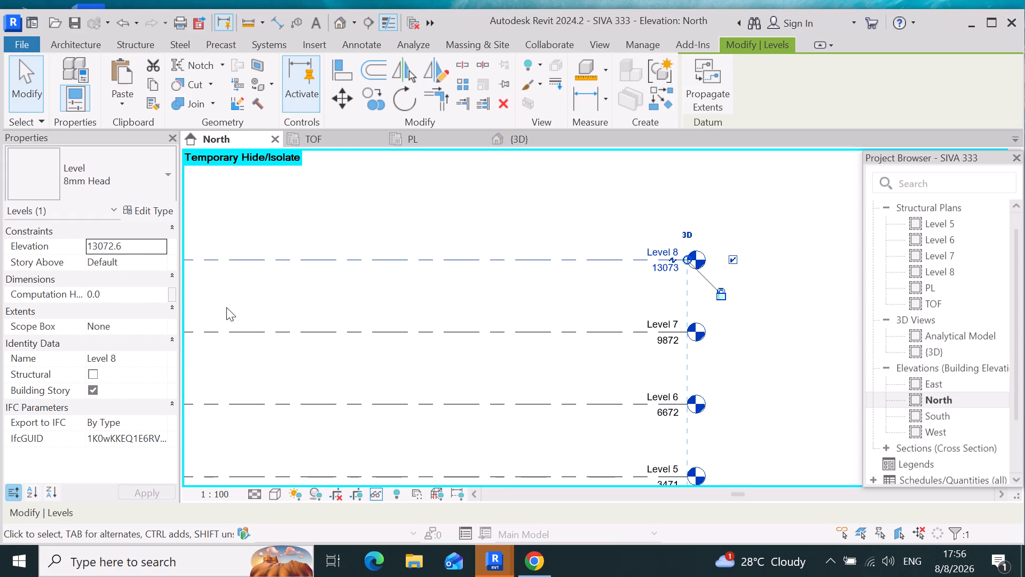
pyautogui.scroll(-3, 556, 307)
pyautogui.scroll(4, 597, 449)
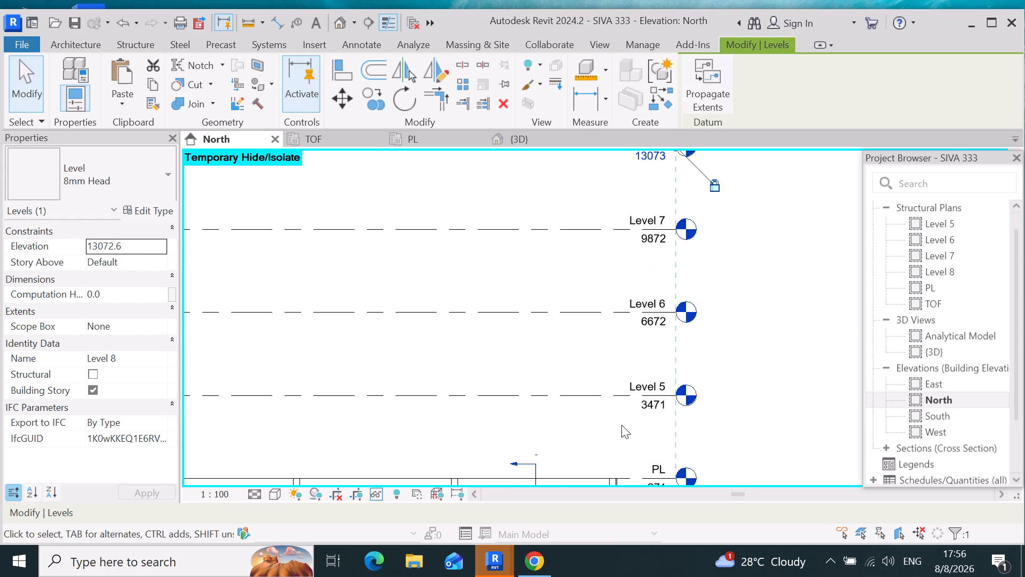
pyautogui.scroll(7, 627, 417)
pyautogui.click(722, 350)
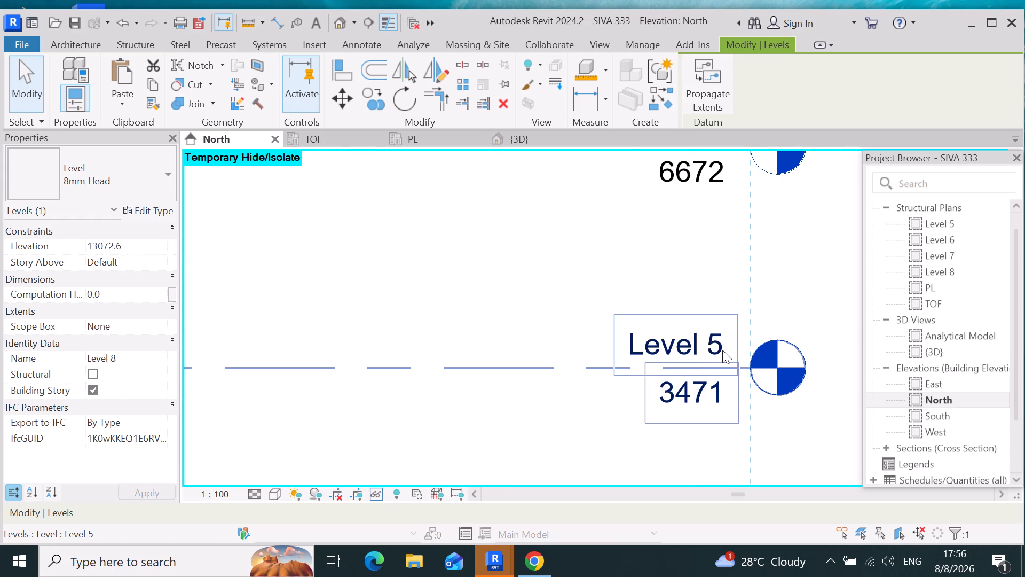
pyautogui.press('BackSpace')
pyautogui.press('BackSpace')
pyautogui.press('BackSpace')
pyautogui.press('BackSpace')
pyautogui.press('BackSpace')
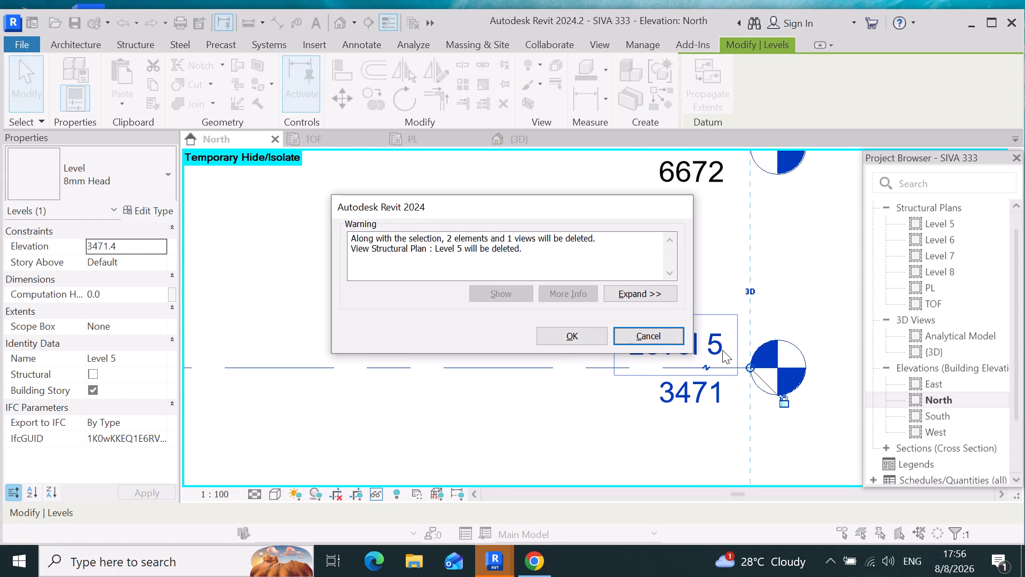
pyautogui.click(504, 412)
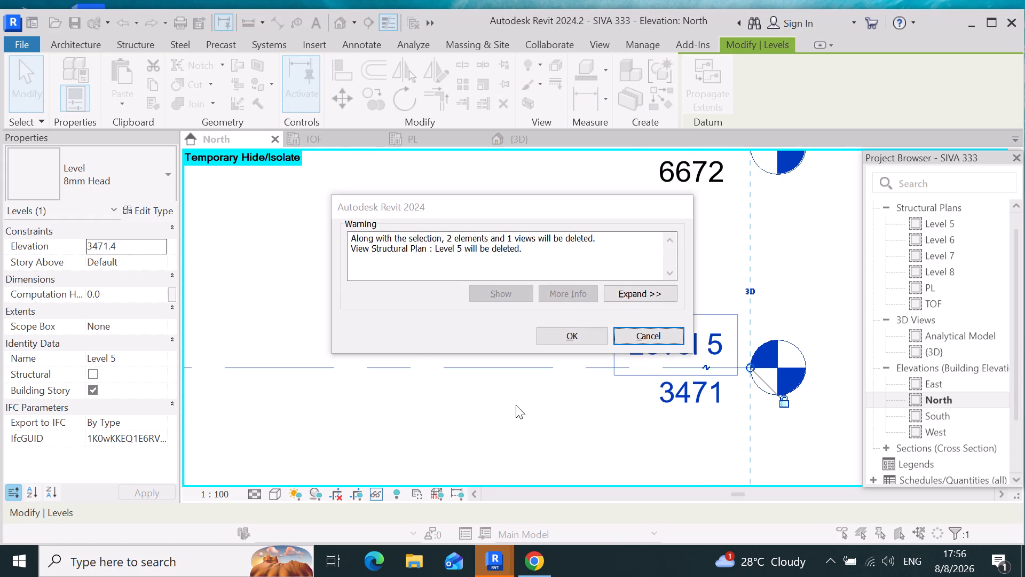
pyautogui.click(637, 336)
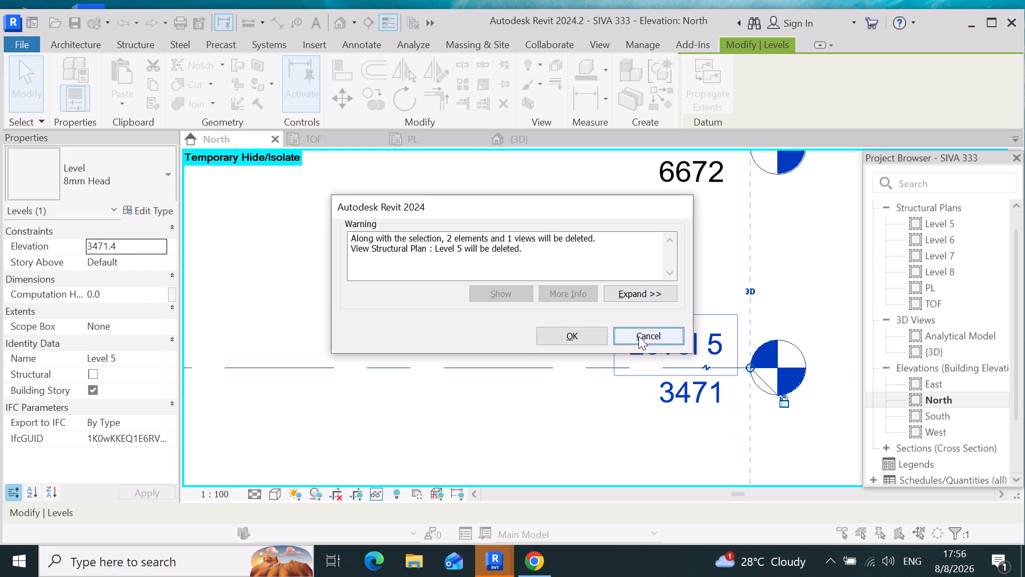
# Rename Level 5 as "1 STH FLOOR" and rename its corresponding plan view along with it.
pyautogui.click(692, 345)
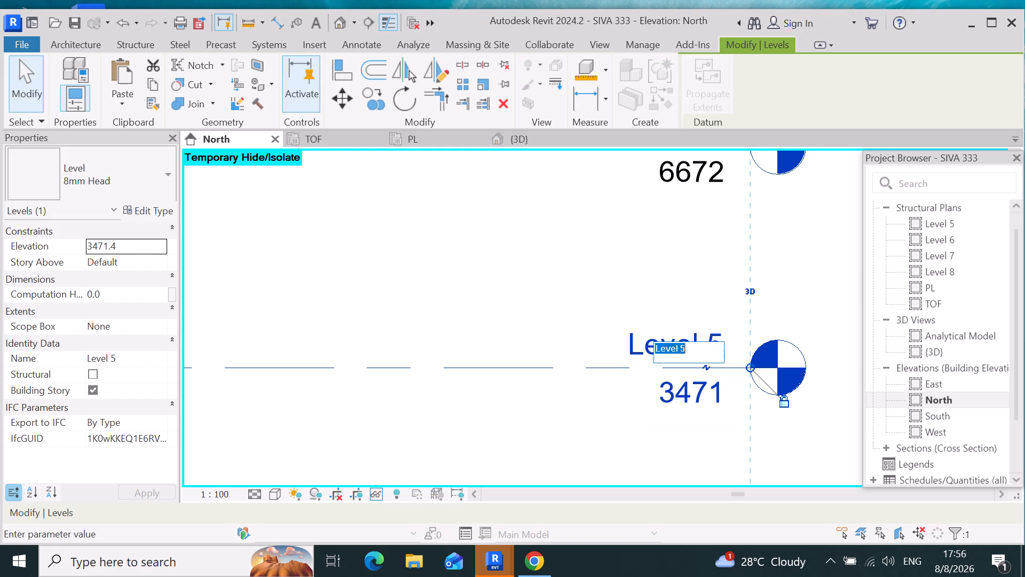
pyautogui.press('BackSpace')
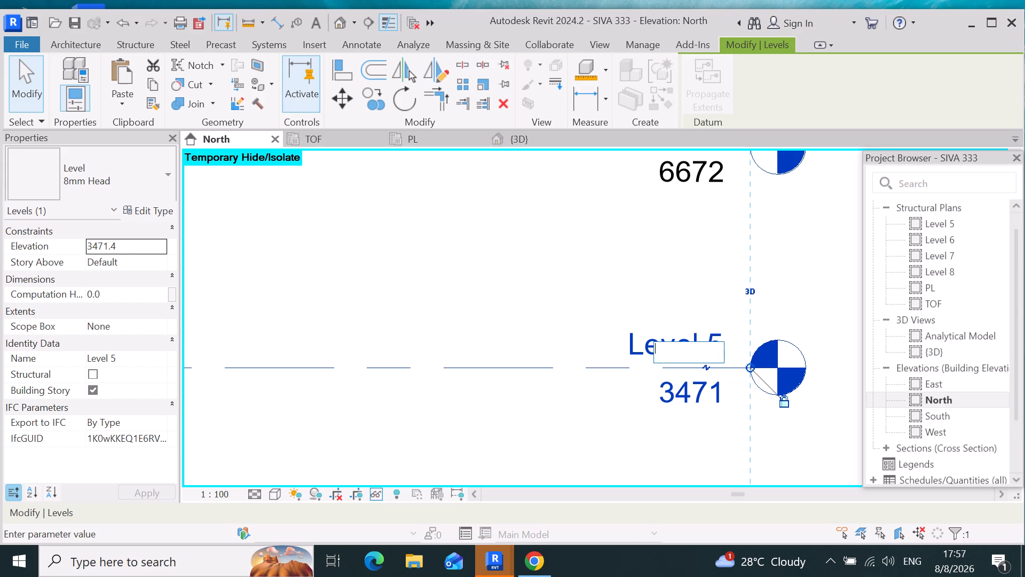
pyautogui.press('1')
pyautogui.write('sth')
pyautogui.press('BackSpace')
pyautogui.press('BackSpace')
pyautogui.press('BackSpace')
pyautogui.press('BackSpace')
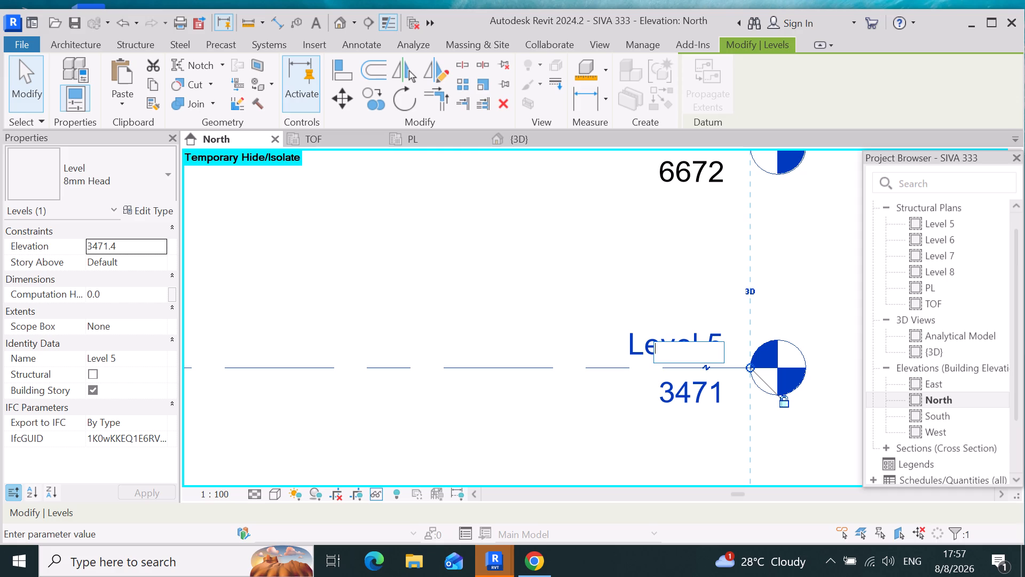
pyautogui.press('1')
pyautogui.press('space')
pyautogui.write('S')
pyautogui.write('TH')
pyautogui.press('space')
pyautogui.write('FLOO')
pyautogui.press('r')
pyautogui.press('Return')
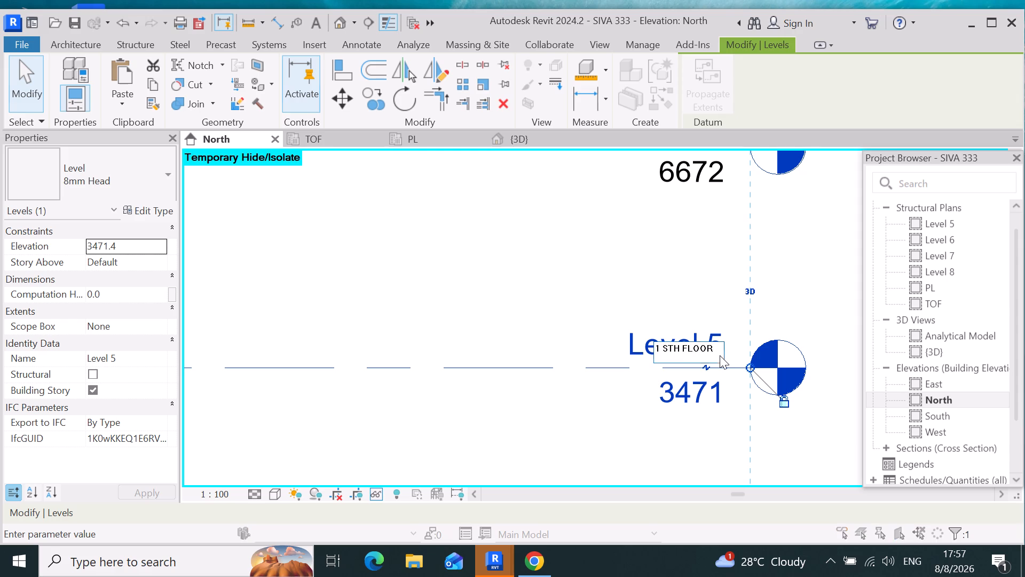
pyautogui.scroll(1, 720, 355)
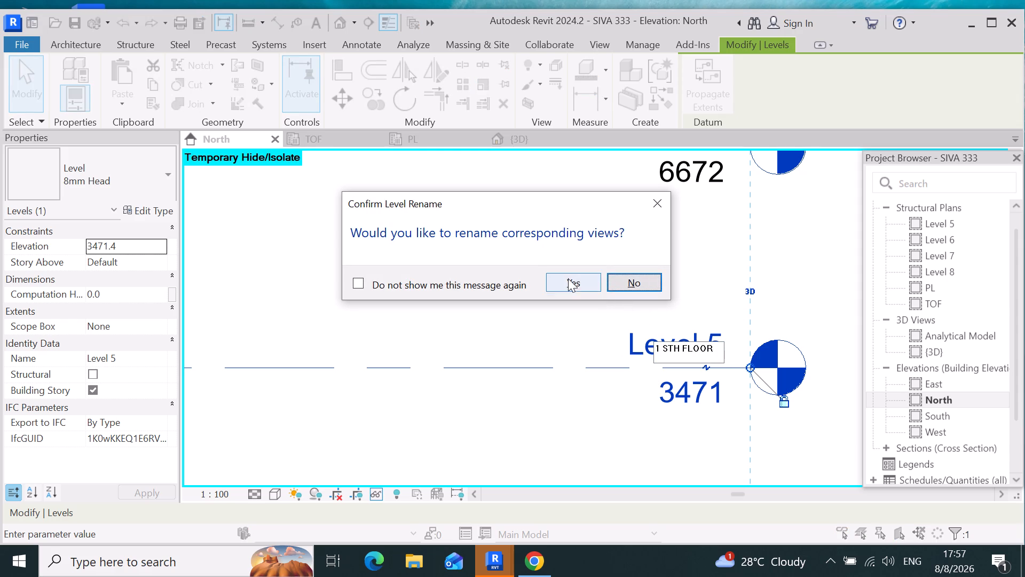
pyautogui.click(569, 278)
# Rename Level 6 as "2 ND FLLOR" and rename its corresponding plan view along with it.
pyautogui.scroll(-5, 570, 367)
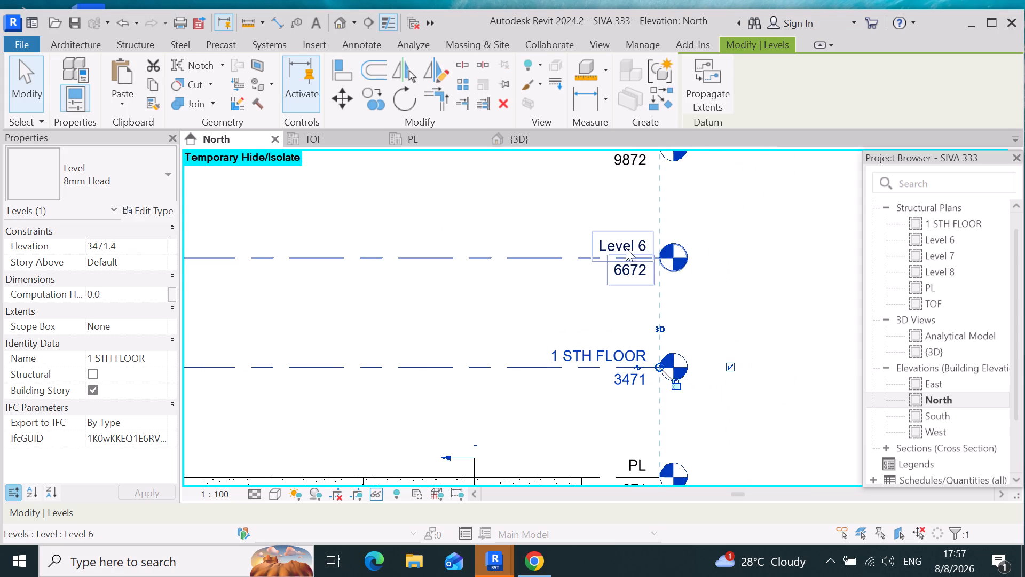
pyautogui.click(643, 248)
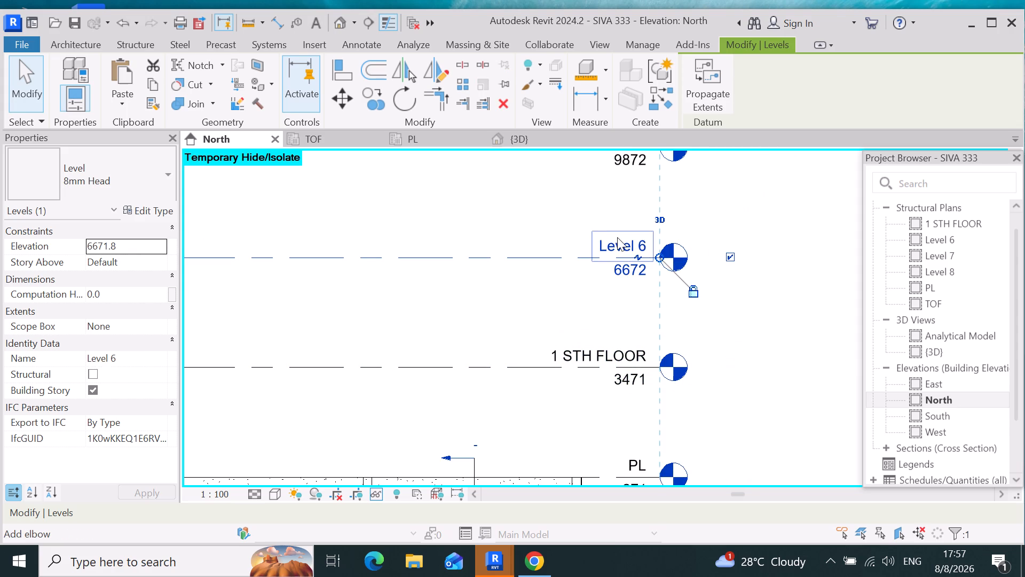
pyautogui.click(618, 237)
pyautogui.press('BackSpace')
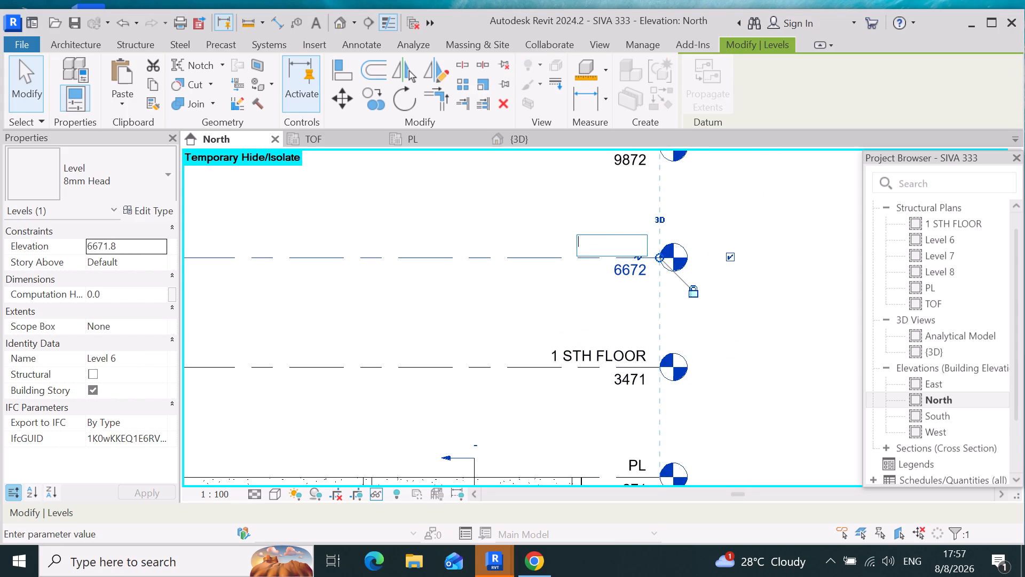
pyautogui.press('2')
pyautogui.press('space')
pyautogui.write('ND FLLOR')
pyautogui.press('Return')
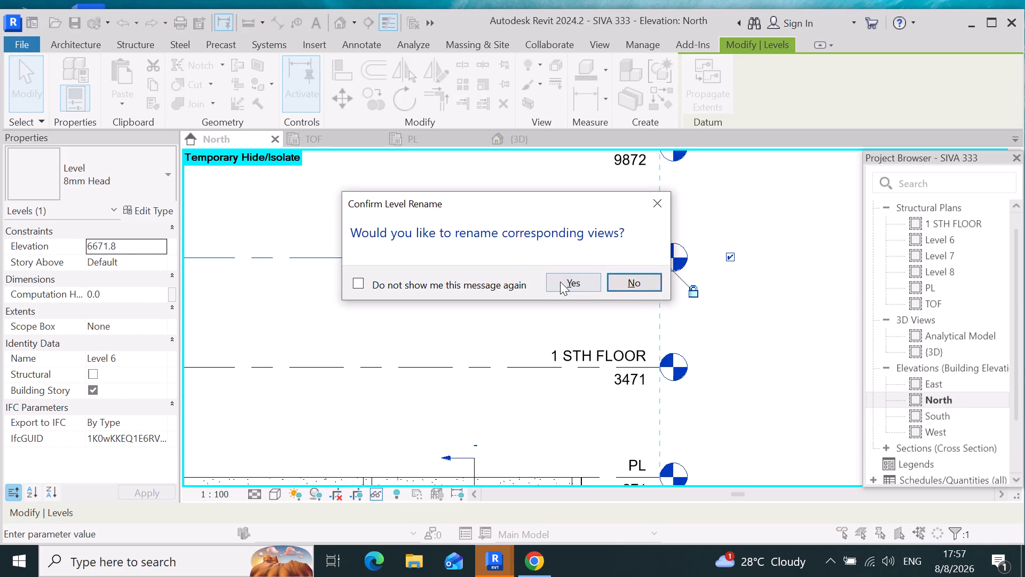
pyautogui.click(575, 277)
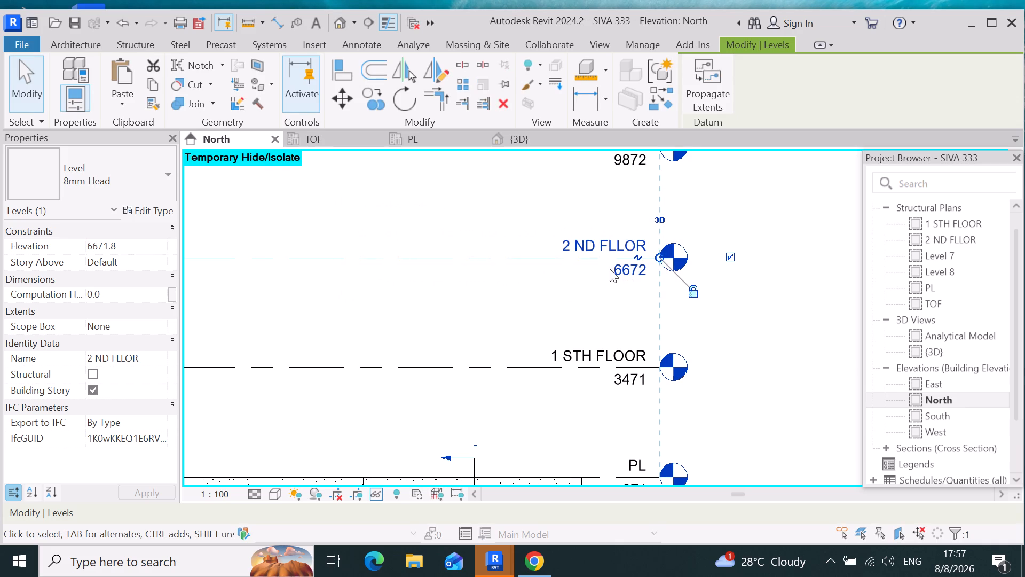
# Rename the "2 ND FLLOR" level as "2ND FLOOR" without renaming its corresponding plan view.
pyautogui.click(629, 244)
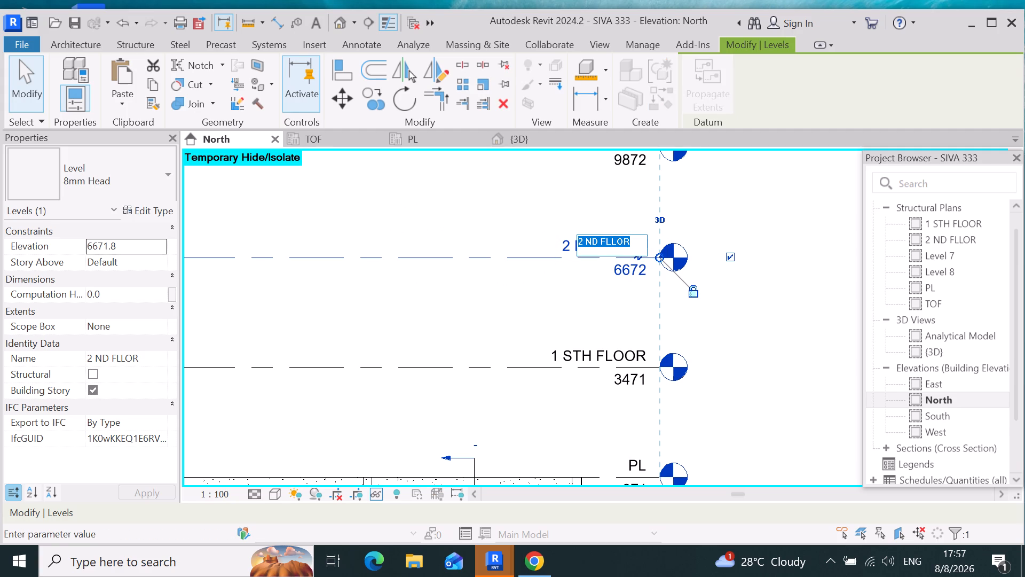
pyautogui.click(635, 243)
pyautogui.press('BackSpace')
pyautogui.press('BackSpace')
pyautogui.press('BackSpace')
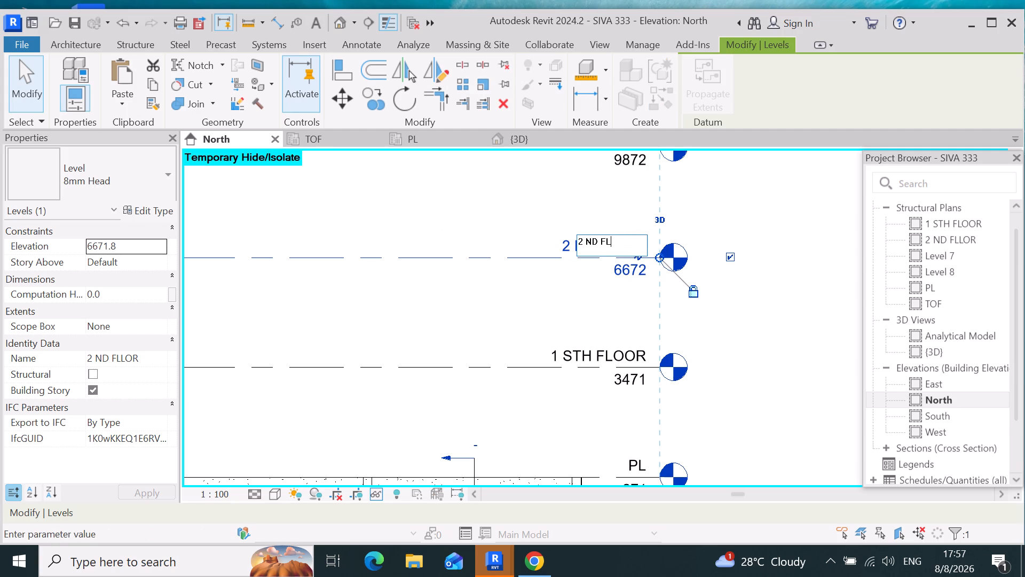
pyautogui.press('BackSpace')
pyautogui.press('BackSpace')
pyautogui.press('BackSpace')
pyautogui.press('BackSpace')
pyautogui.press('BackSpace')
pyautogui.press('BackSpace')
pyautogui.write('ND')
pyautogui.press('space')
pyautogui.write('FLOO')
pyautogui.press('r')
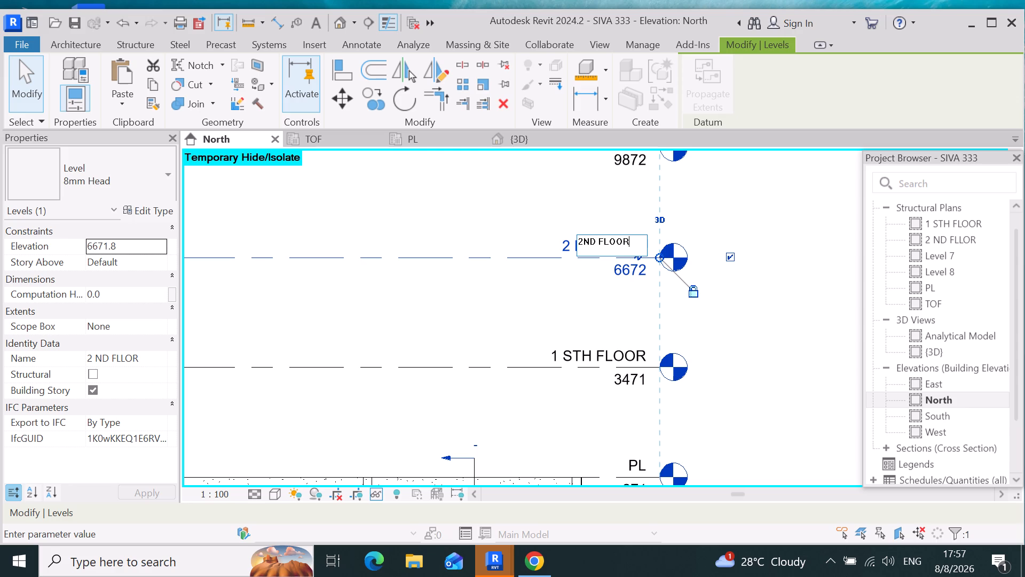
pyautogui.press('Return')
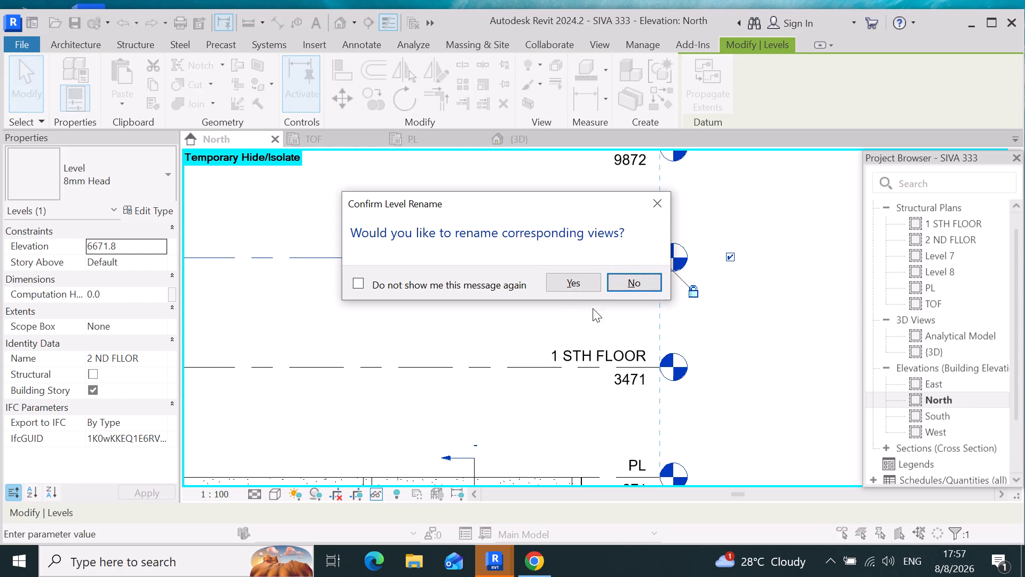
pyautogui.click(646, 201)
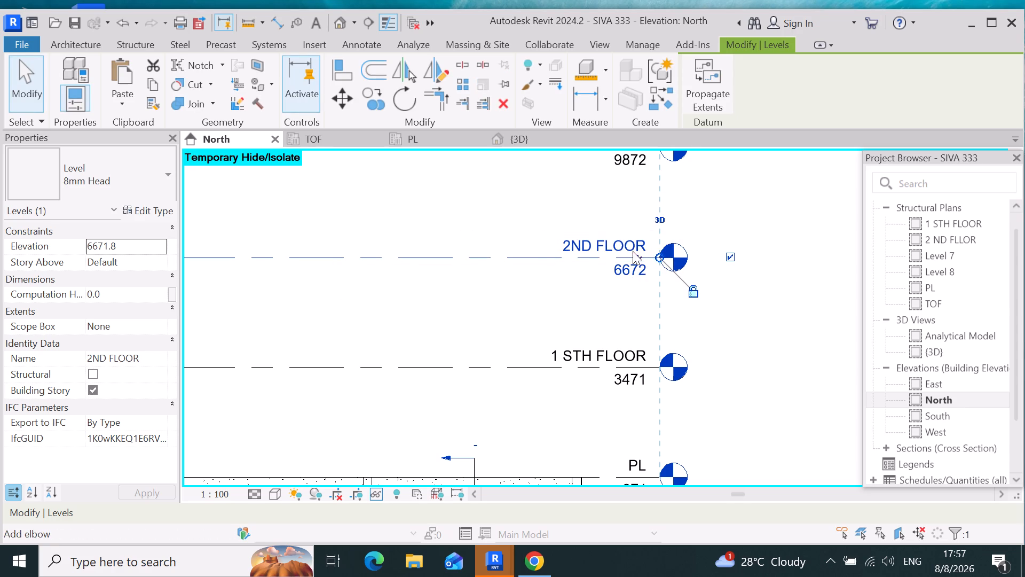
pyautogui.click(634, 249)
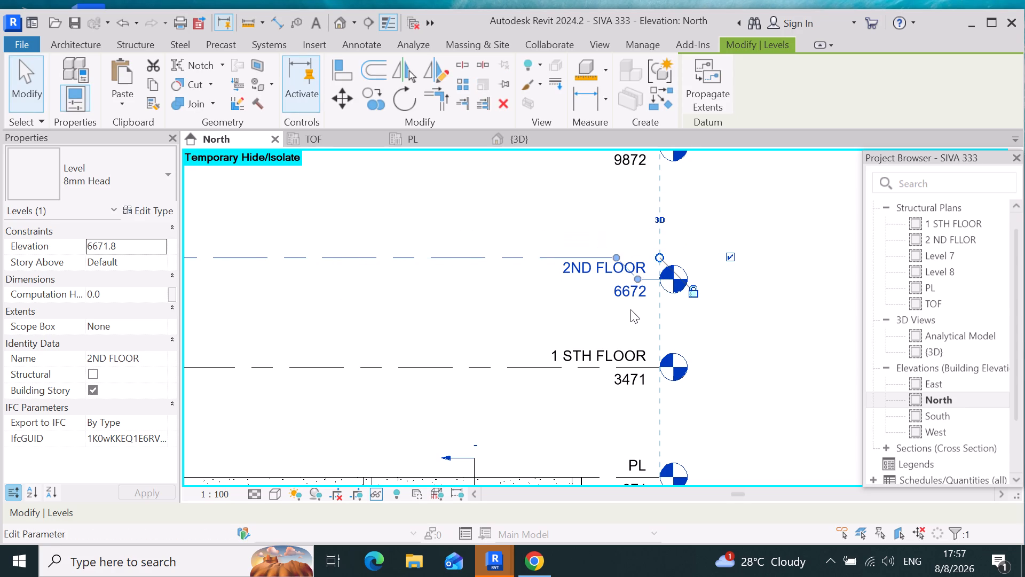
# Undo the elbow added to the 2ND FLOOR level line.
pyautogui.hotkey('ctrl', 'z')
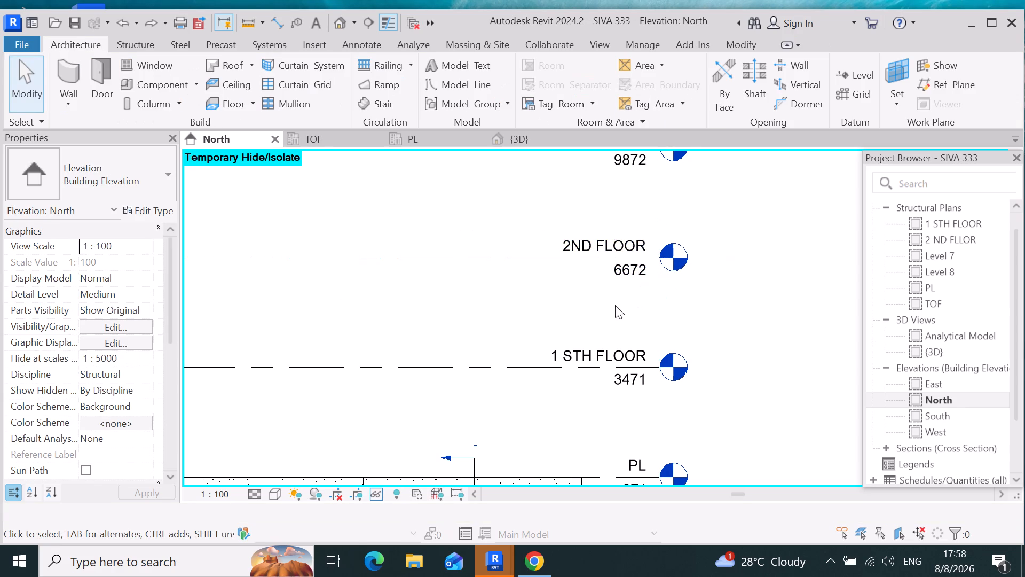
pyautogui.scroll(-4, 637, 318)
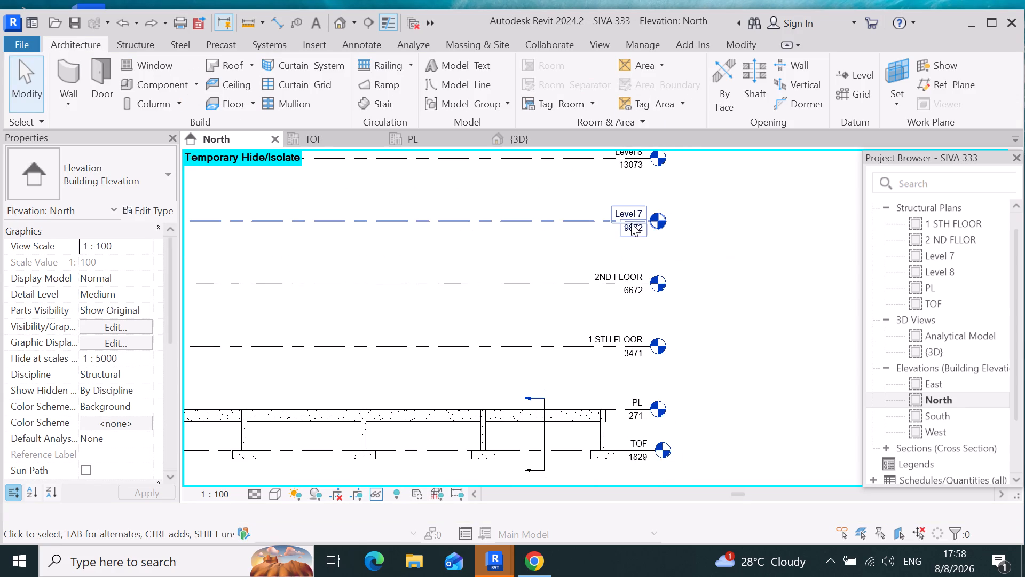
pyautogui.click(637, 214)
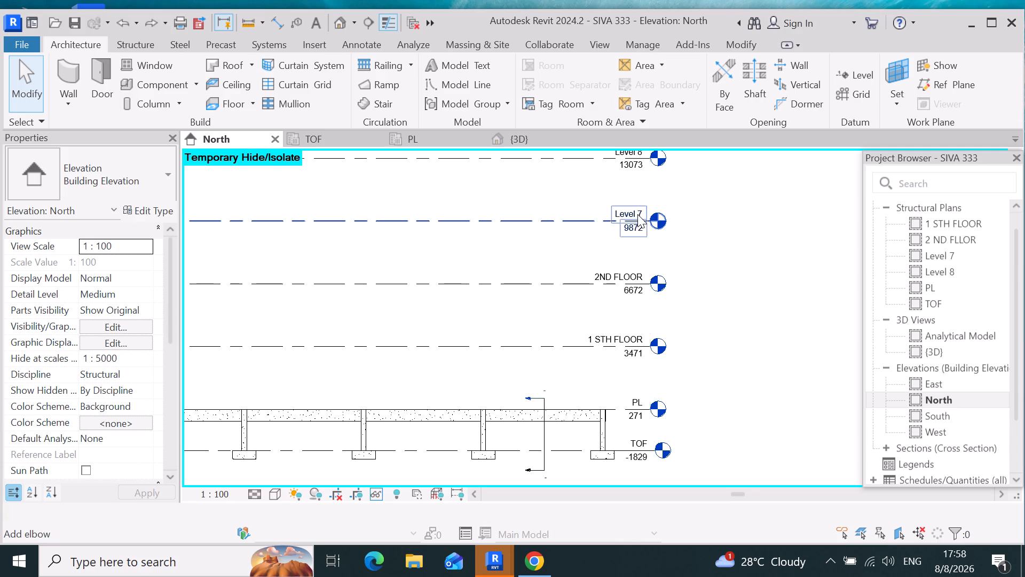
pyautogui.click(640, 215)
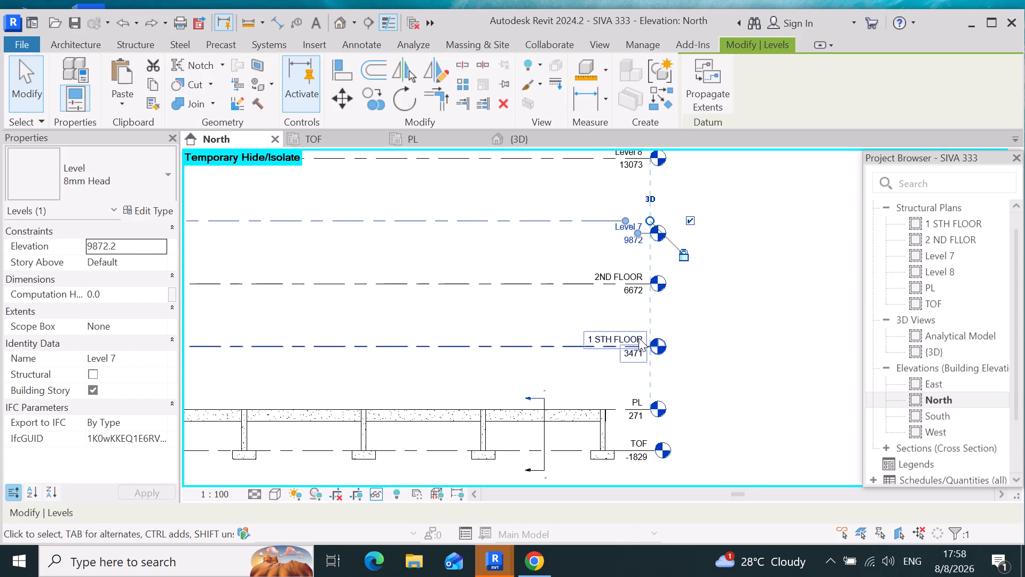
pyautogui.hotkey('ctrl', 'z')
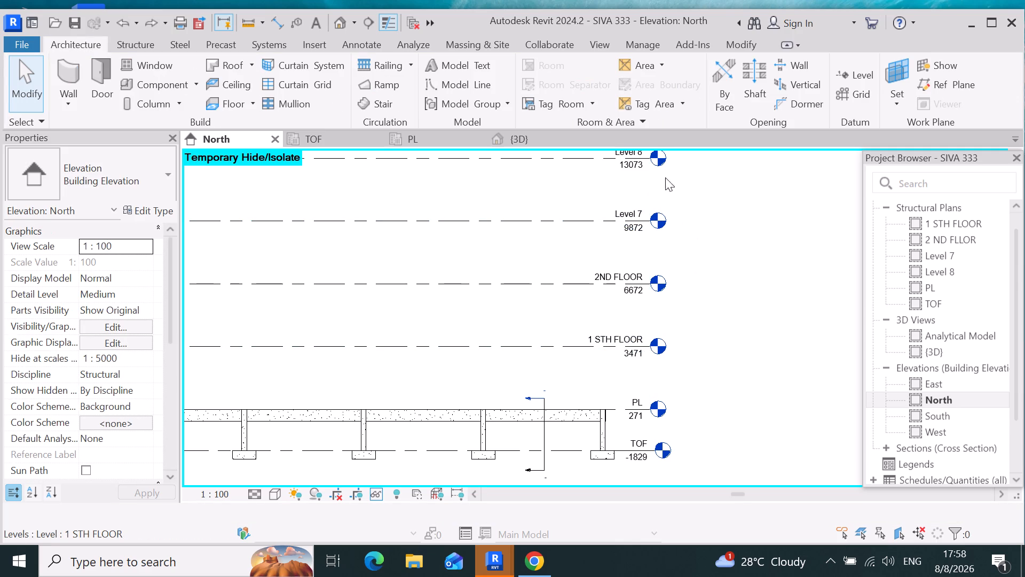
# Rename Level 7 as "3 RD FLOOR" and rename its corresponding plan view along with it.
pyautogui.scroll(8, 626, 208)
pyautogui.click(673, 224)
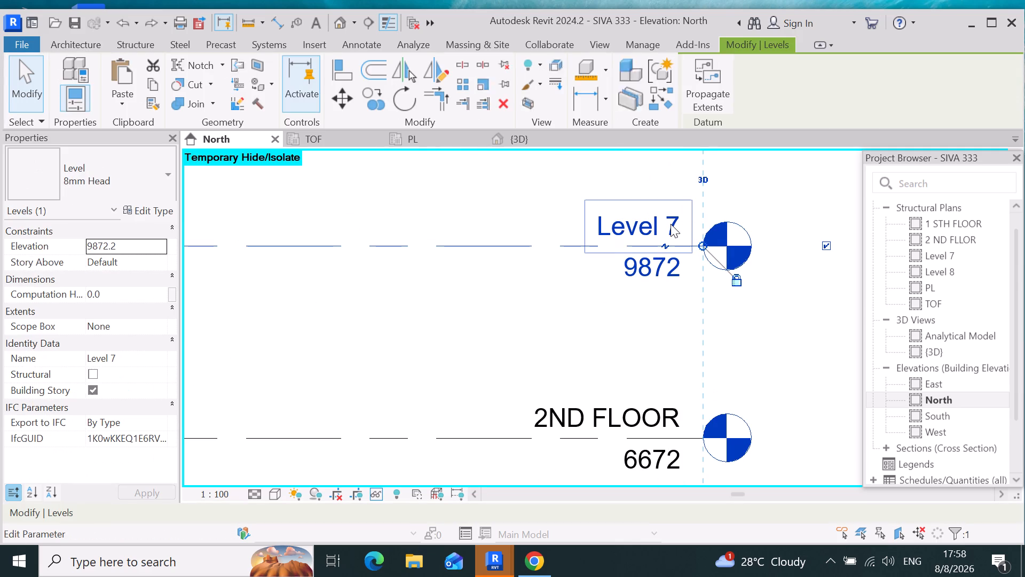
pyautogui.click(670, 228)
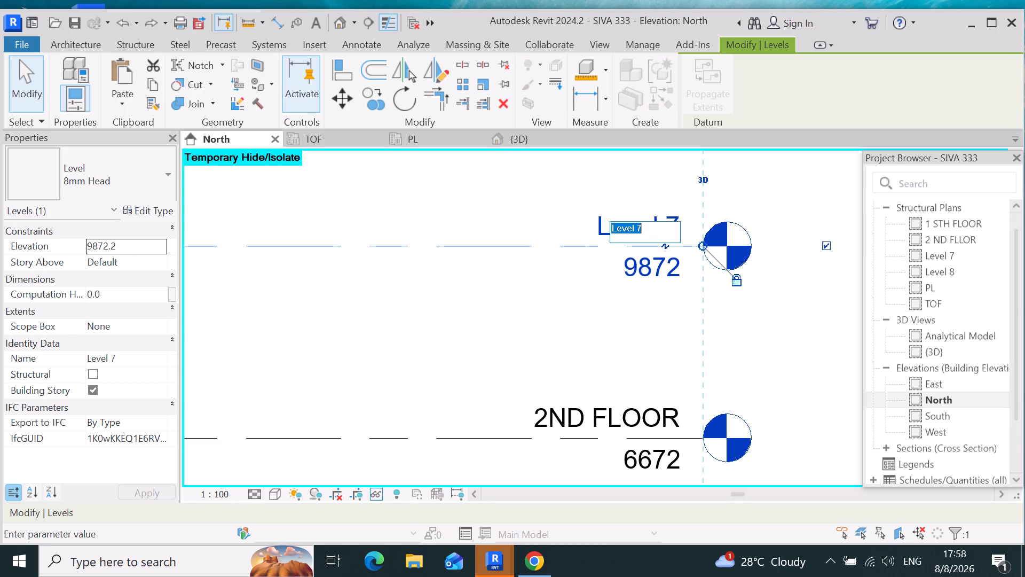
pyautogui.press('BackSpace')
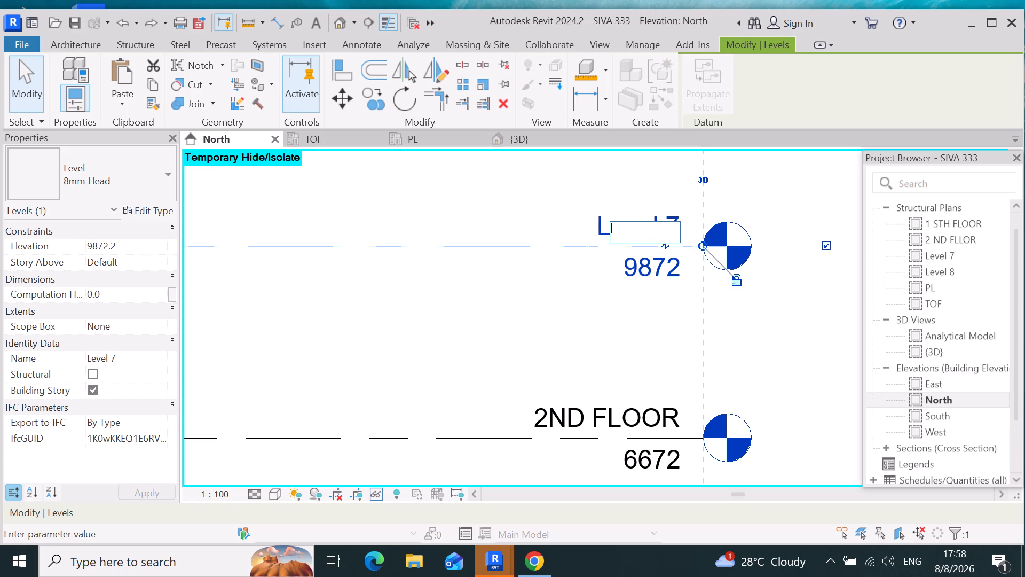
pyautogui.press('3')
pyautogui.press('space')
pyautogui.write('RD')
pyautogui.press('space')
pyautogui.write('F')
pyautogui.write('LOO')
pyautogui.press('r')
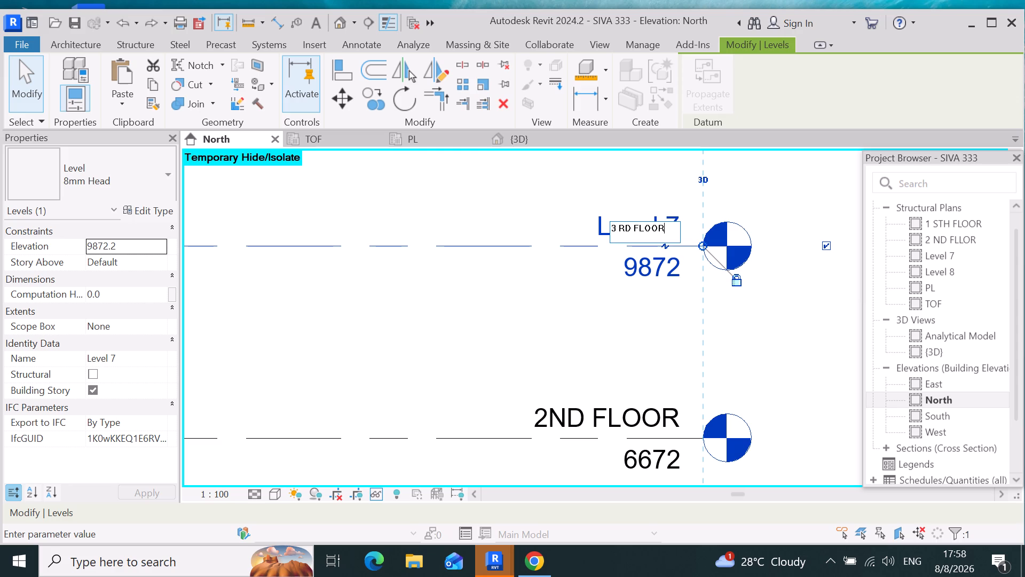
pyautogui.click(668, 228)
pyautogui.click(630, 299)
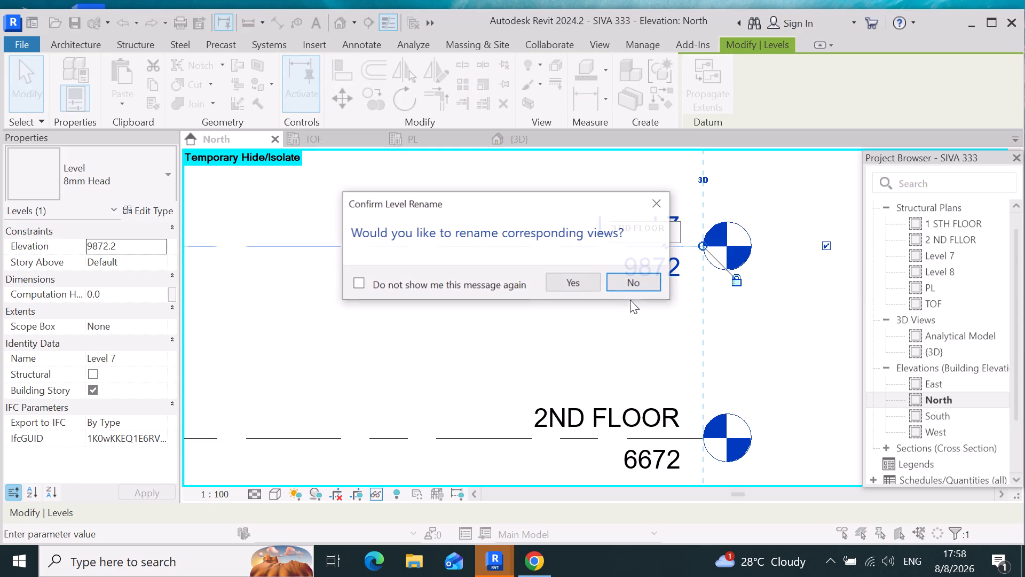
pyautogui.click(586, 285)
# Rename Level 8 as "ROOF" and rename its corresponding plan view along with it.
pyautogui.scroll(-5, 561, 317)
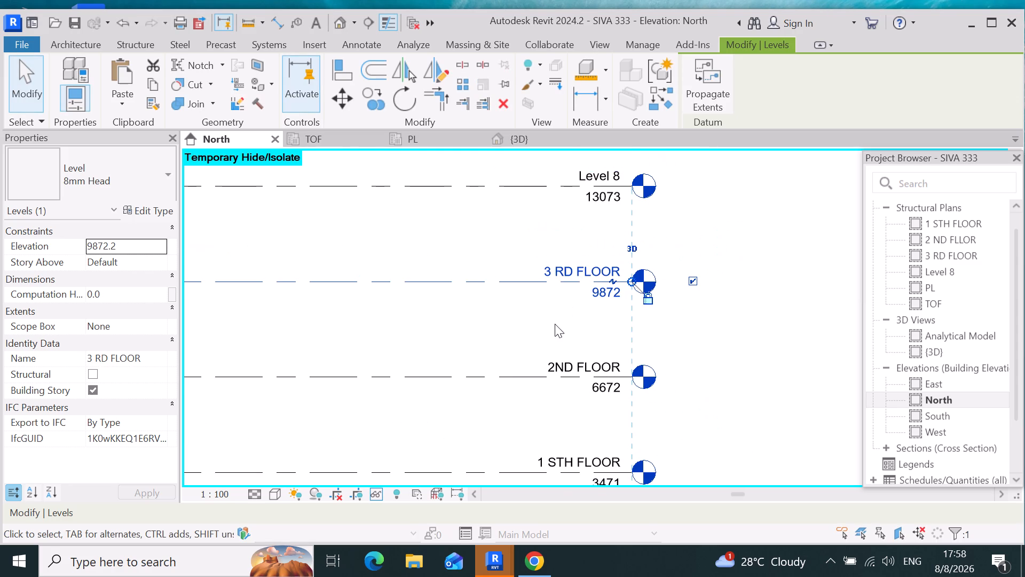
pyautogui.scroll(-3, 555, 324)
pyautogui.scroll(3, 635, 239)
pyautogui.scroll(7, 558, 228)
pyautogui.click(602, 214)
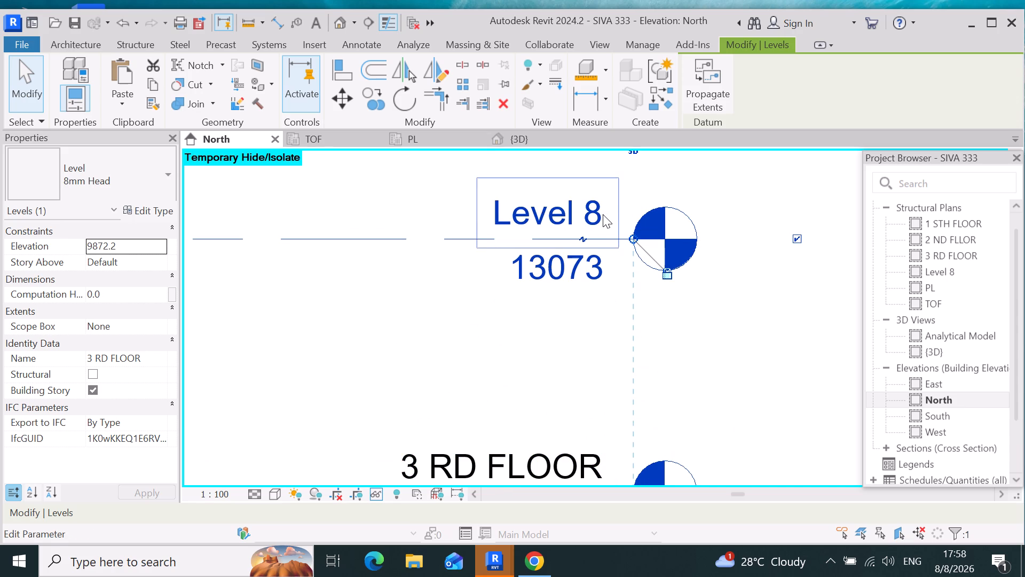
pyautogui.click(601, 215)
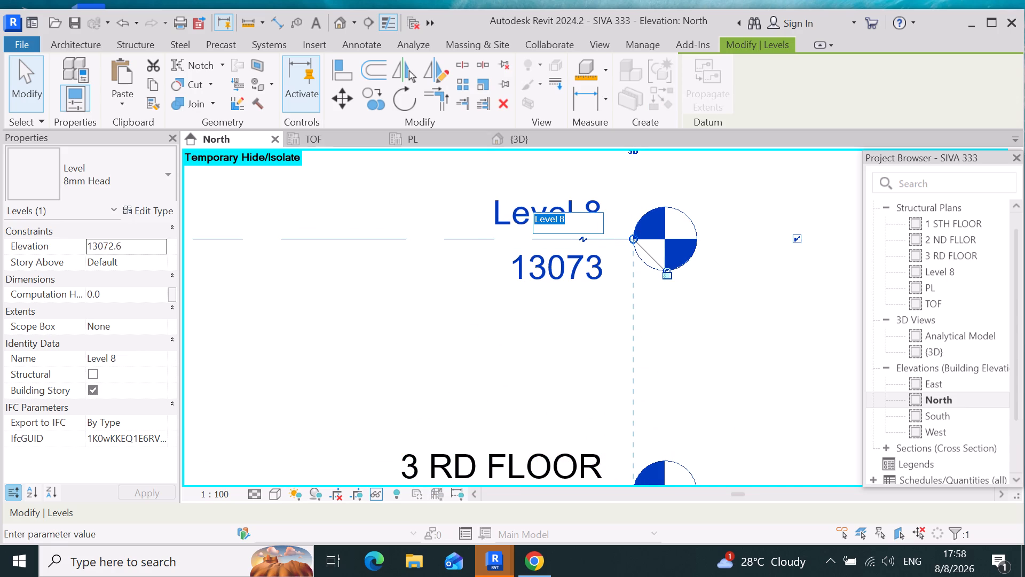
pyautogui.click(577, 220)
pyautogui.press('BackSpace')
pyautogui.press('BackSpace')
pyautogui.press('BackSpace')
pyautogui.press('BackSpace')
pyautogui.press('BackSpace')
pyautogui.press('BackSpace')
pyautogui.press('BackSpace')
pyautogui.press('BackSpace')
pyautogui.press('BackSpace')
pyautogui.press('BackSpace')
pyautogui.press('BackSpace')
pyautogui.press('BackSpace')
pyautogui.press('BackSpace')
pyautogui.press('BackSpace')
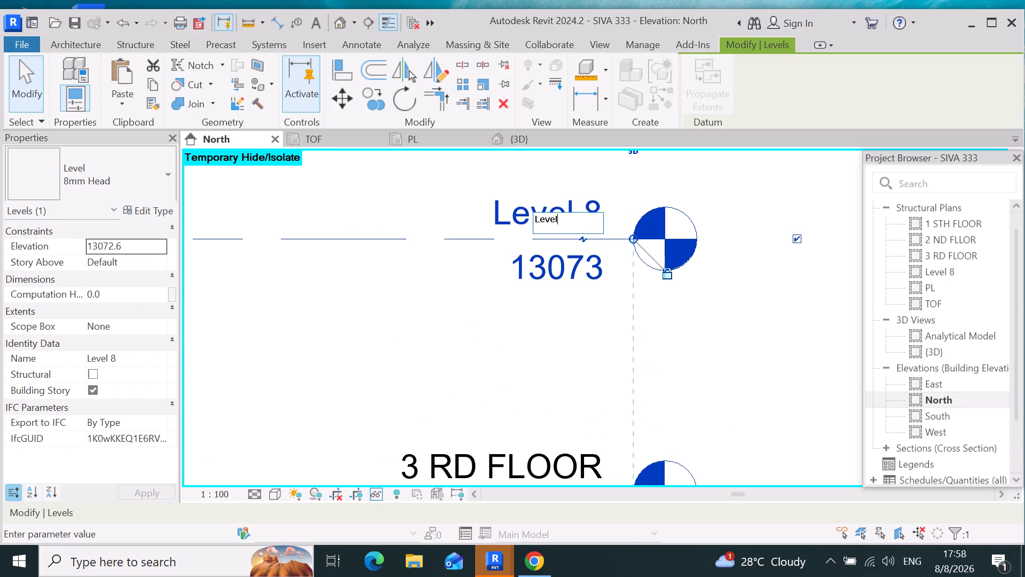
pyautogui.press('r')
pyautogui.write('OO')
pyautogui.press('f')
pyautogui.press('Return')
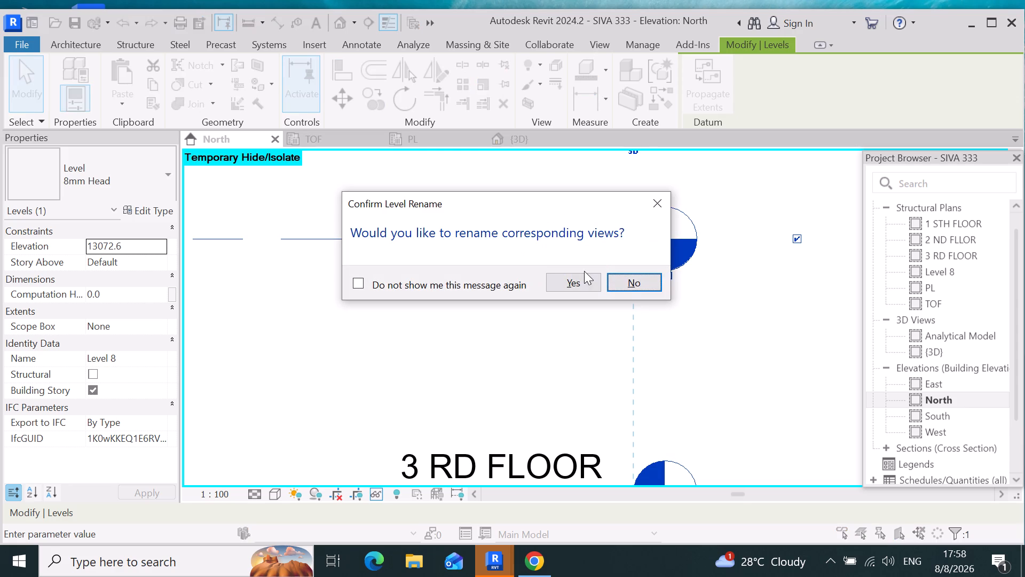
pyautogui.click(585, 275)
# Rename the TOF level as "GL" and rename its corresponding plan view along with it.
pyautogui.scroll(-10, 585, 272)
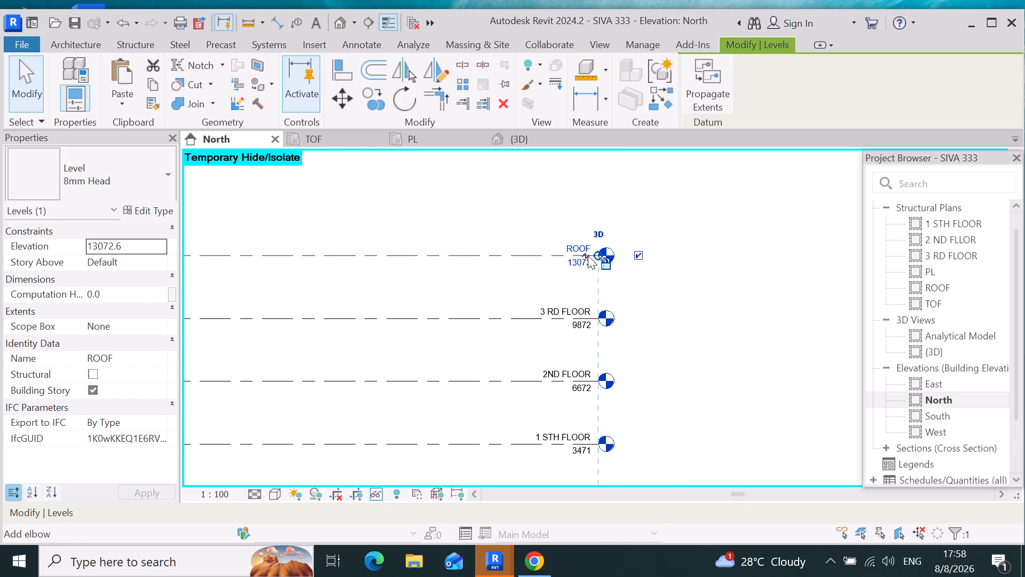
pyautogui.scroll(-5, 586, 353)
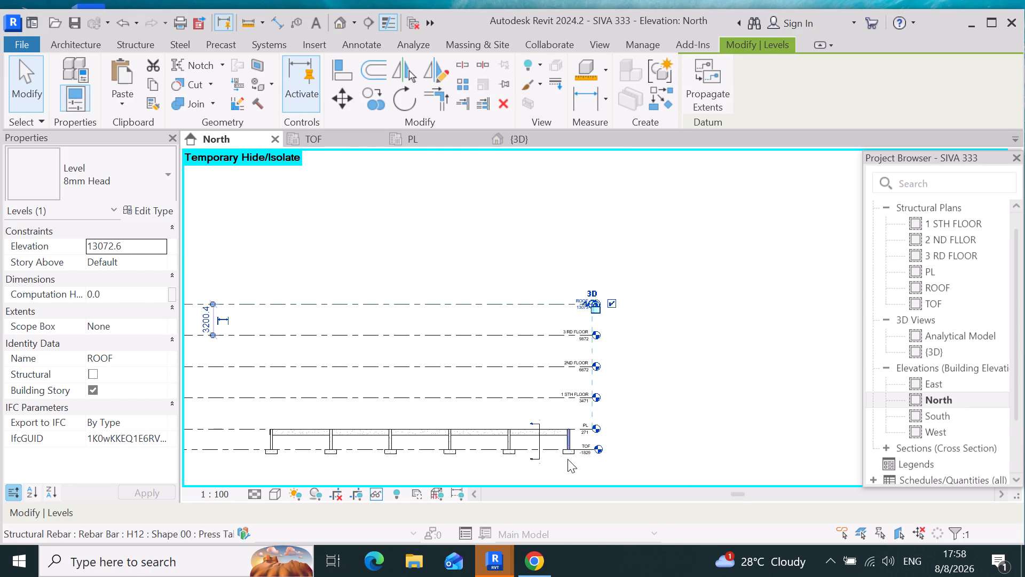
pyautogui.scroll(4, 568, 453)
pyautogui.scroll(4, 636, 419)
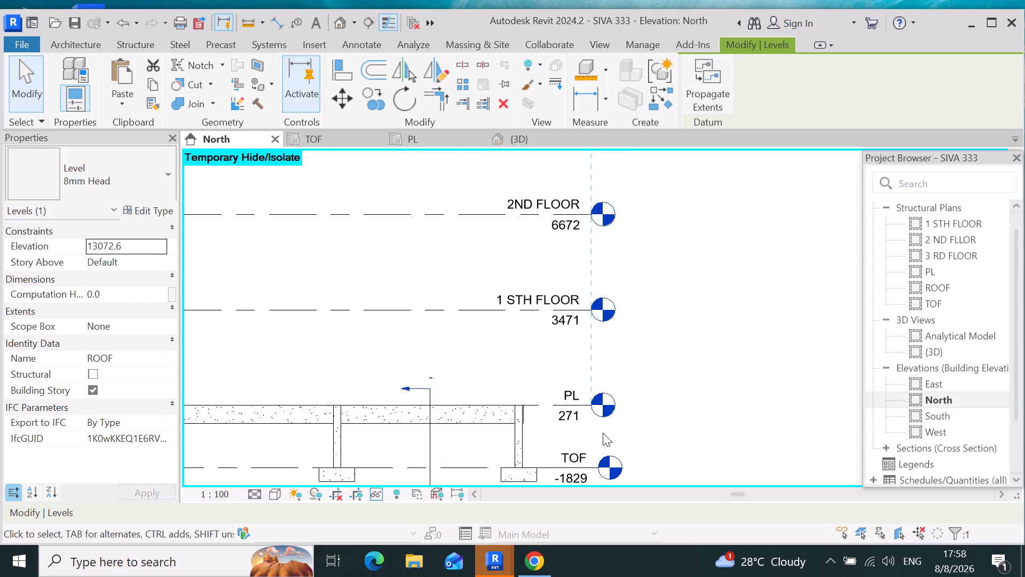
pyautogui.scroll(-4, 610, 372)
pyautogui.scroll(4, 574, 444)
pyautogui.scroll(10, 607, 406)
pyautogui.click(632, 404)
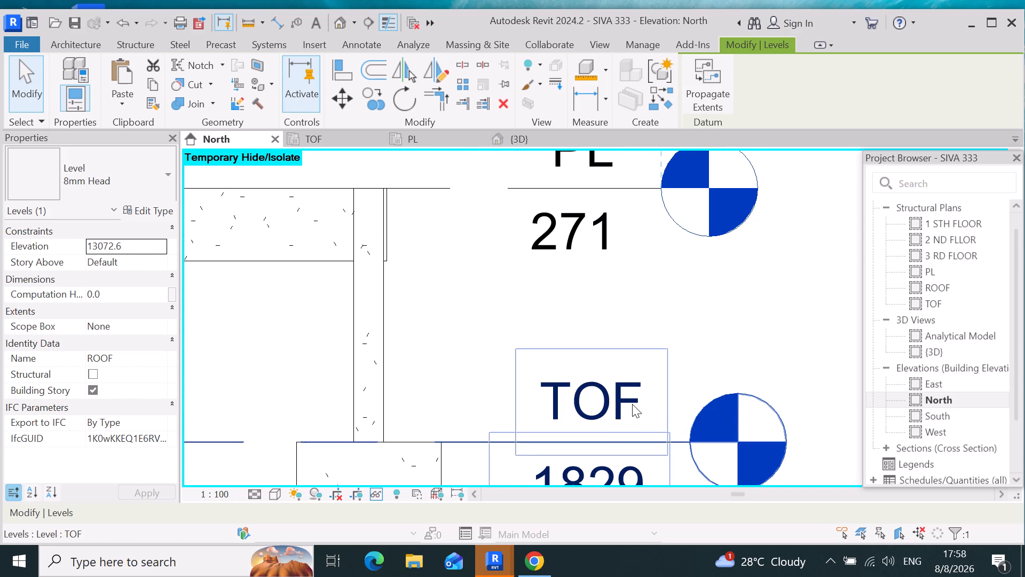
pyautogui.press('BackSpace')
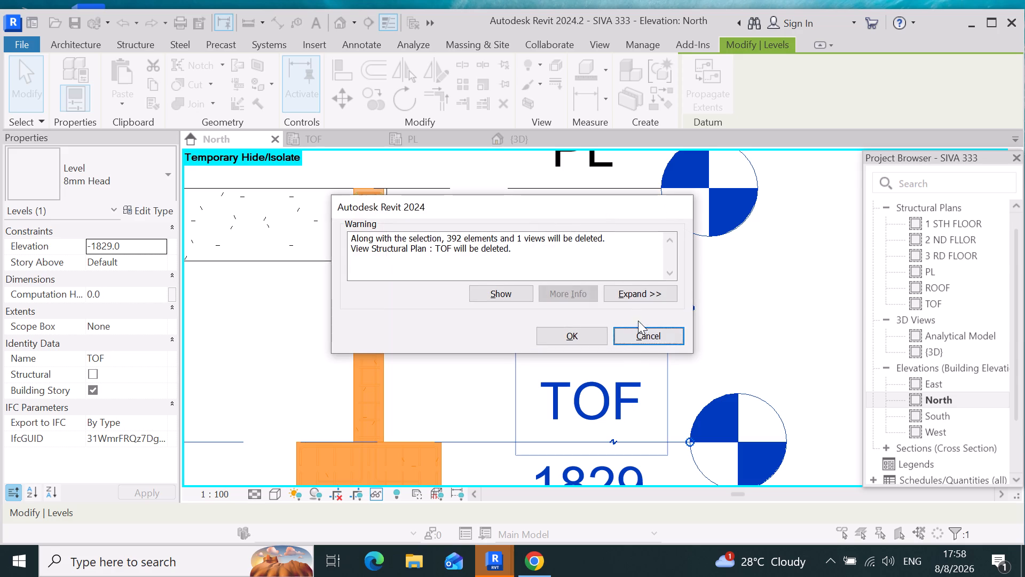
pyautogui.click(636, 339)
pyautogui.scroll(-3, 605, 364)
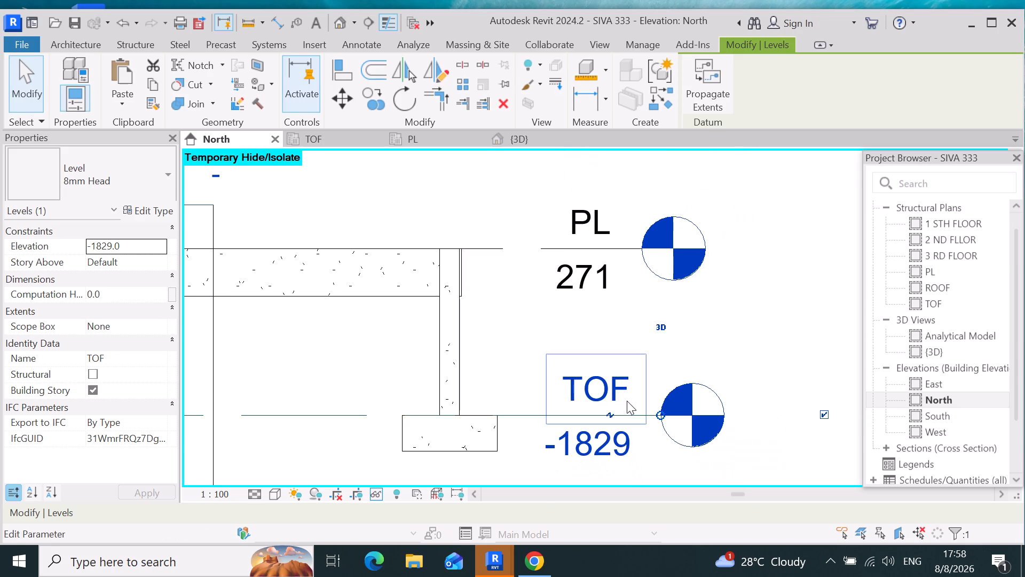
pyautogui.click(627, 394)
pyautogui.press('BackSpace')
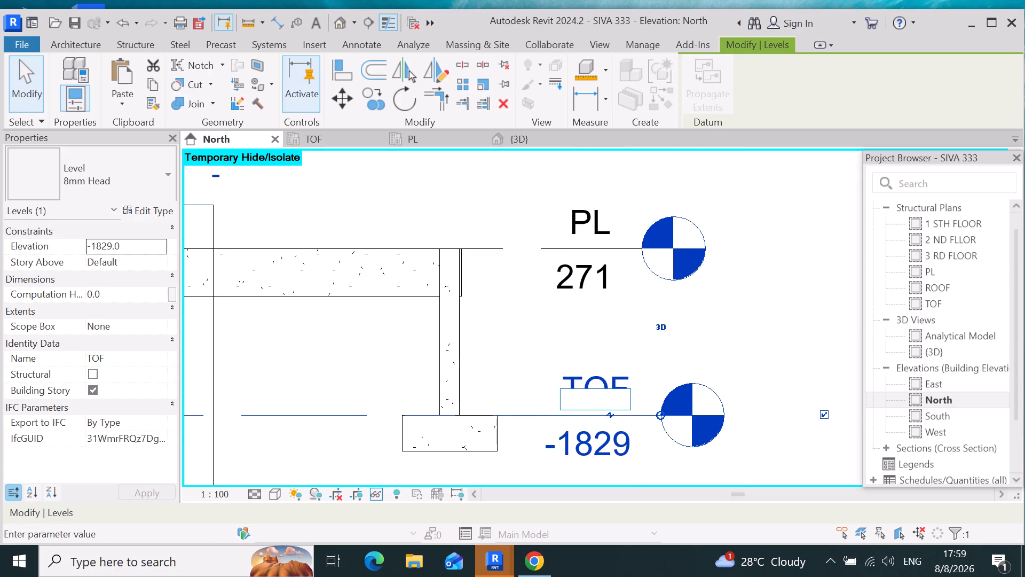
pyautogui.press('g')
pyautogui.press('l')
pyautogui.press('Return')
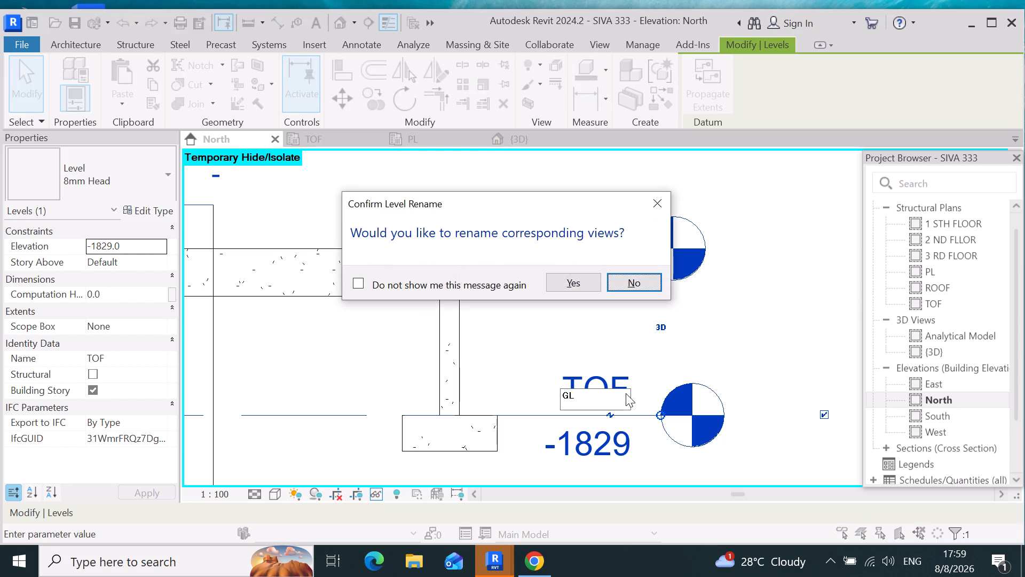
pyautogui.click(586, 277)
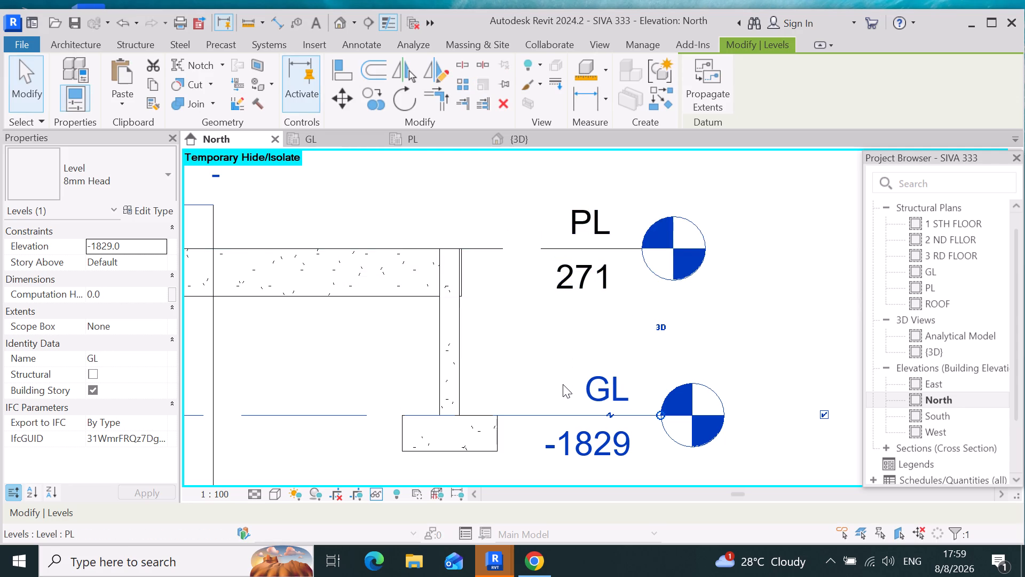
# Review the level layout and the frame in the north elevation, 3D view and PL plan, ending in the north elevation.
pyautogui.scroll(-16, 565, 380)
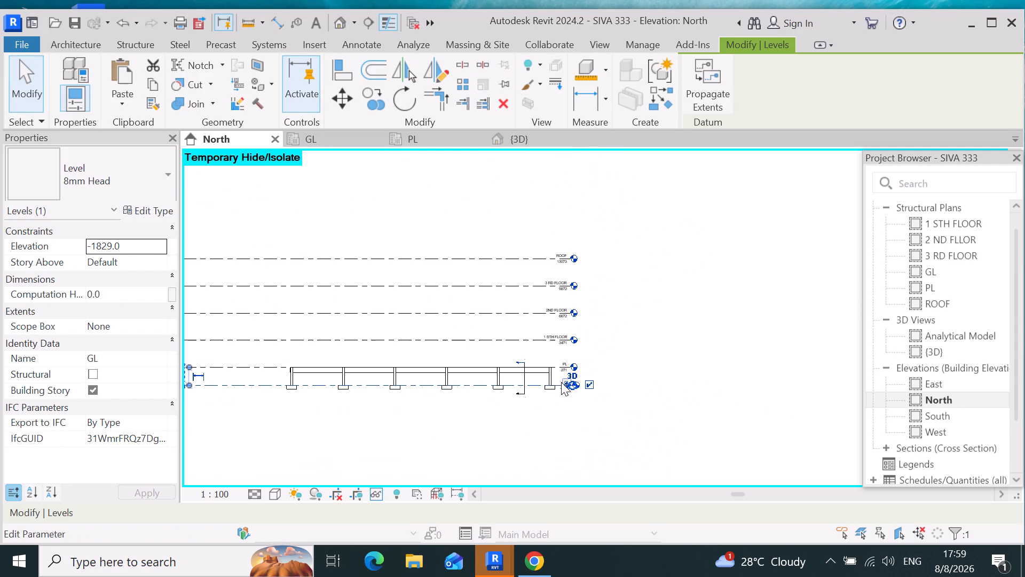
pyautogui.scroll(5, 458, 369)
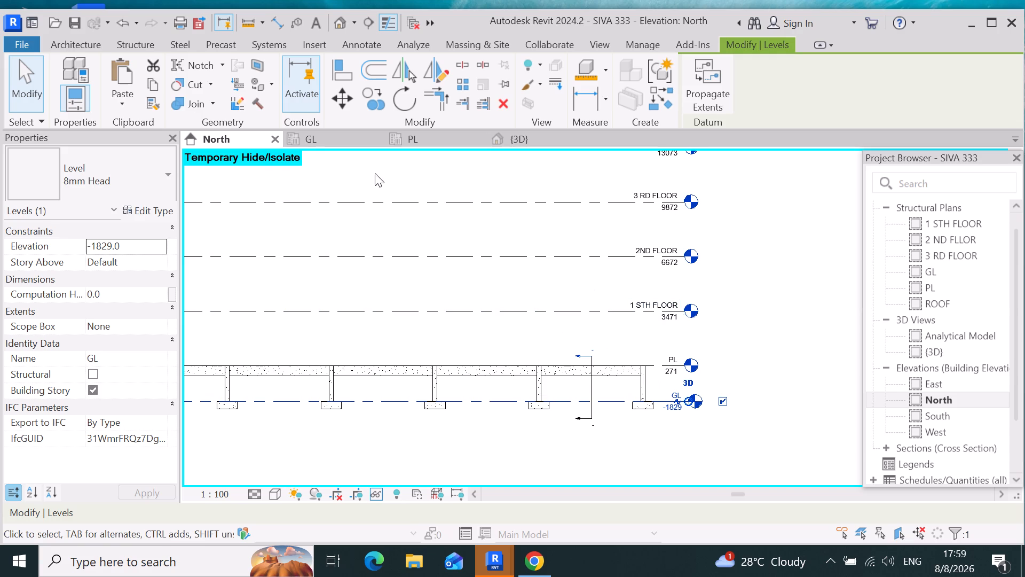
pyautogui.click(542, 134)
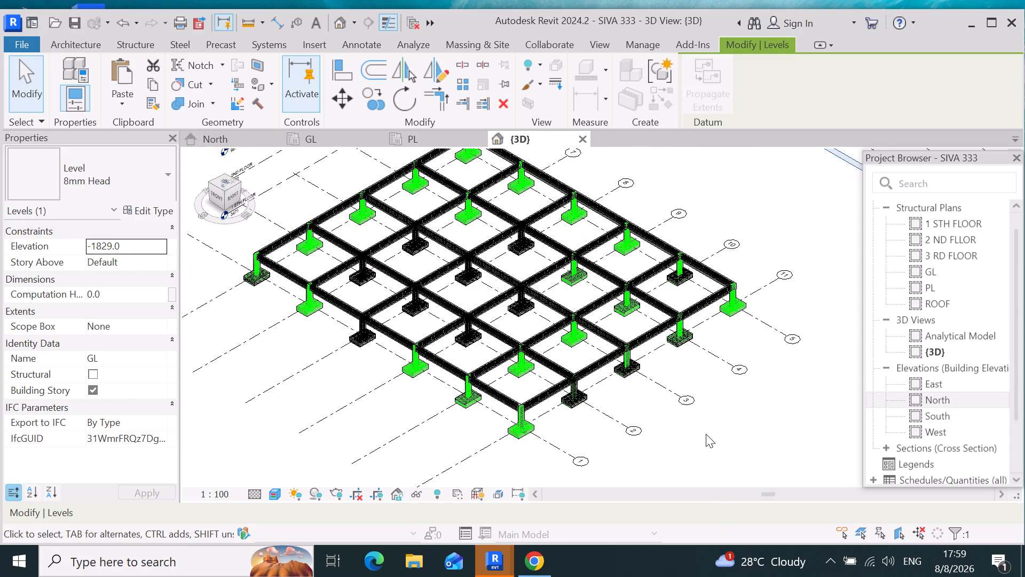
pyautogui.scroll(-2, 706, 434)
pyautogui.scroll(3, 503, 362)
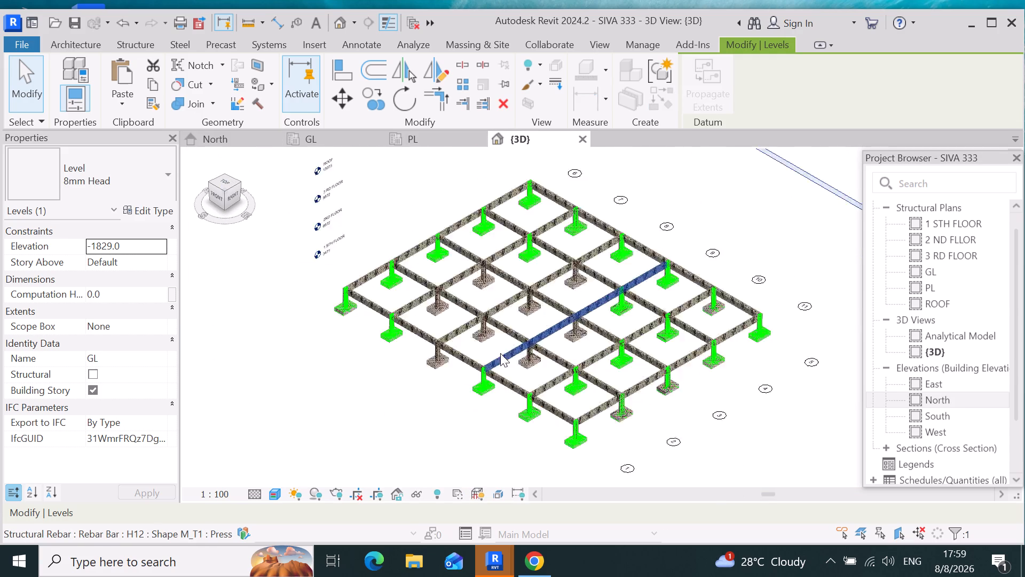
pyautogui.scroll(6, 460, 300)
pyautogui.click(420, 139)
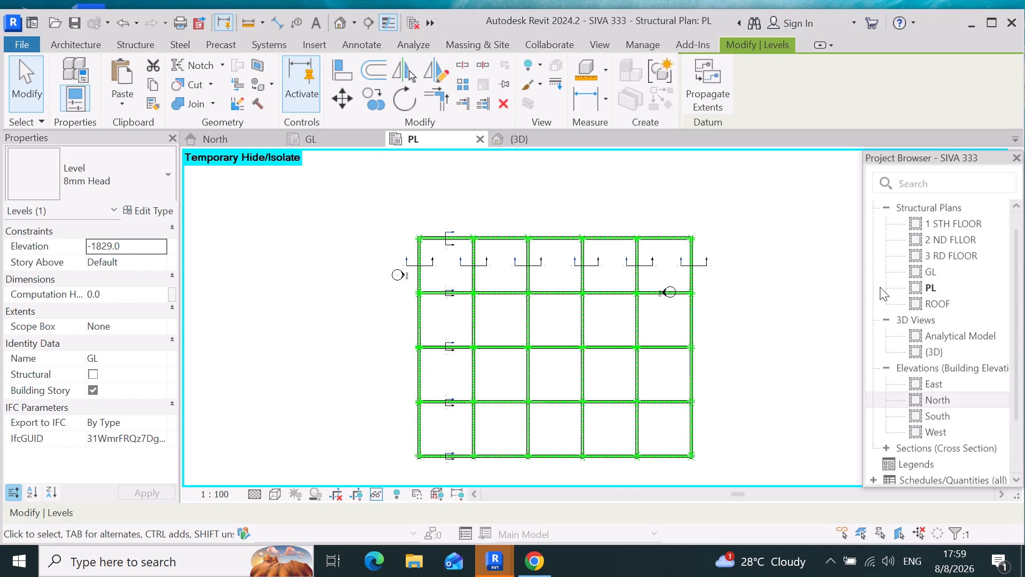
pyautogui.doubleClick(962, 402)
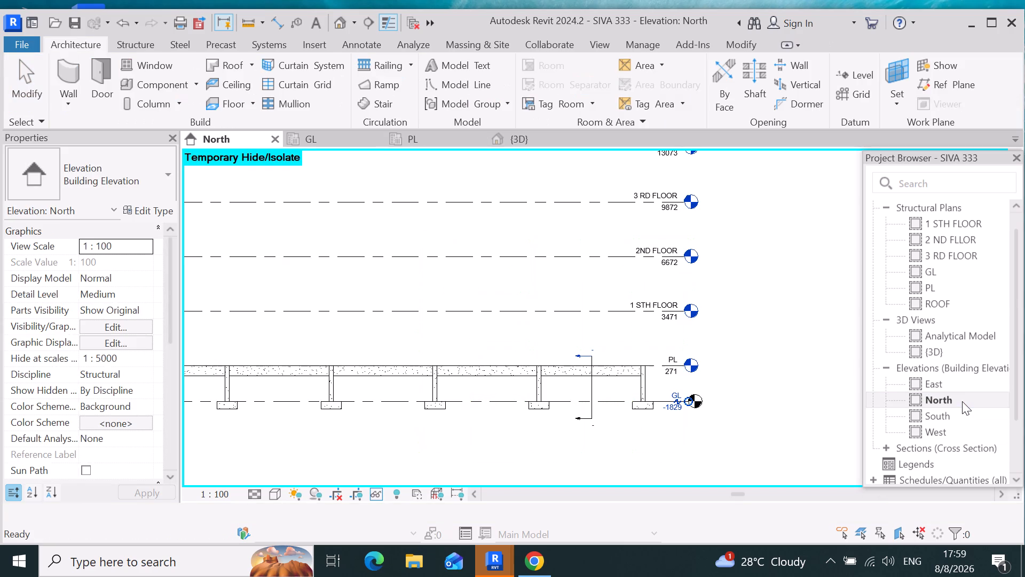
pyautogui.scroll(-3, 734, 331)
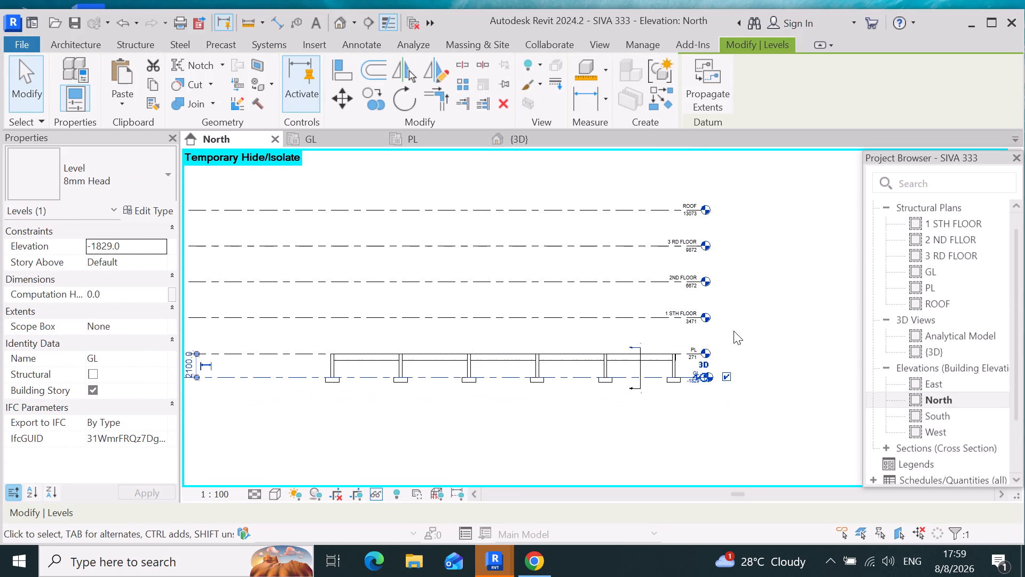
# Filter the lower frame selection to Structural Columns only, copy them and paste them aligned to the 1 STH FLOOR level.
pyautogui.scroll(2, 703, 396)
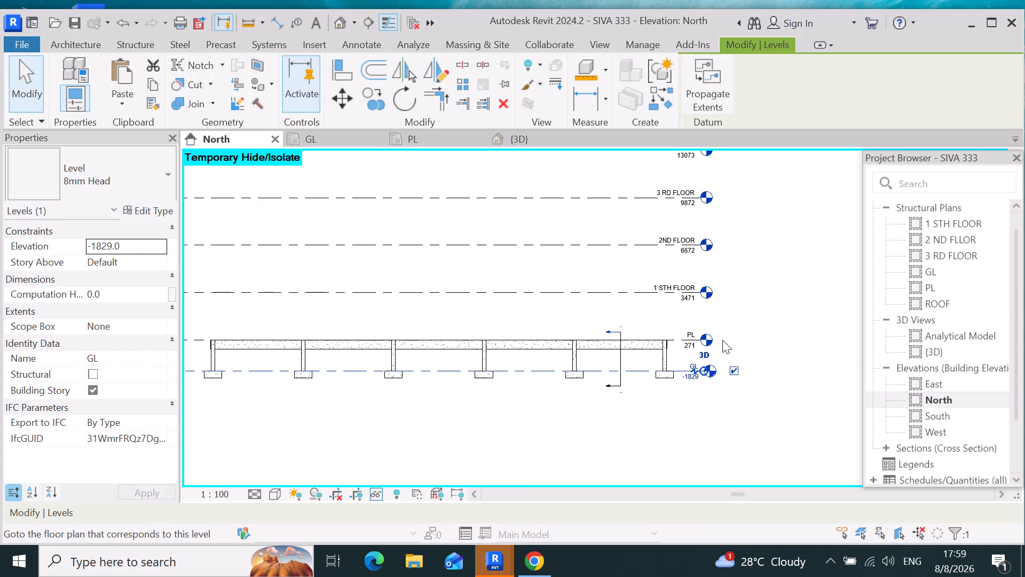
pyautogui.moveTo(724, 427); pyautogui.dragTo(454, 321)
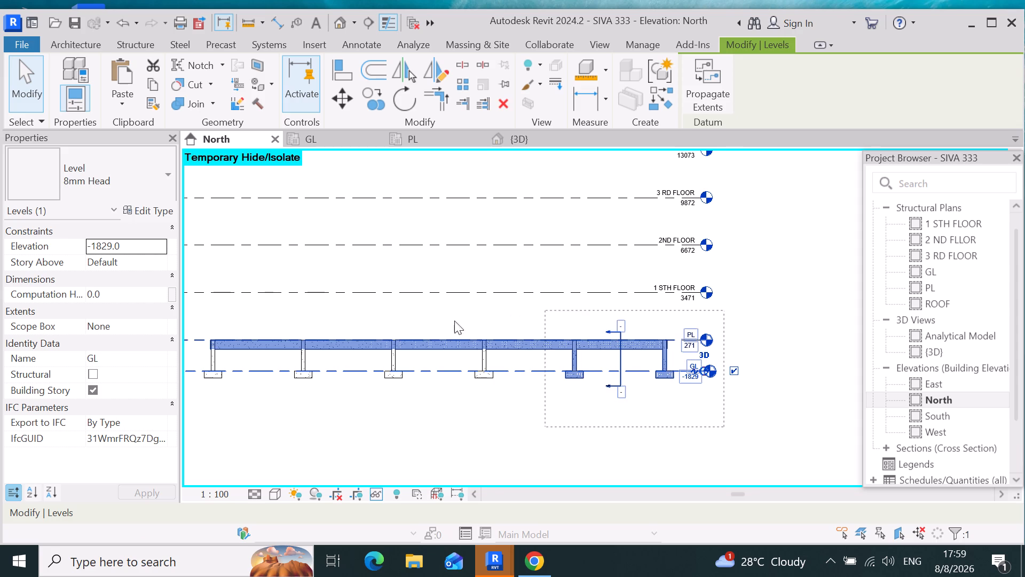
pyautogui.moveTo(454, 321); pyautogui.dragTo(165, 329)
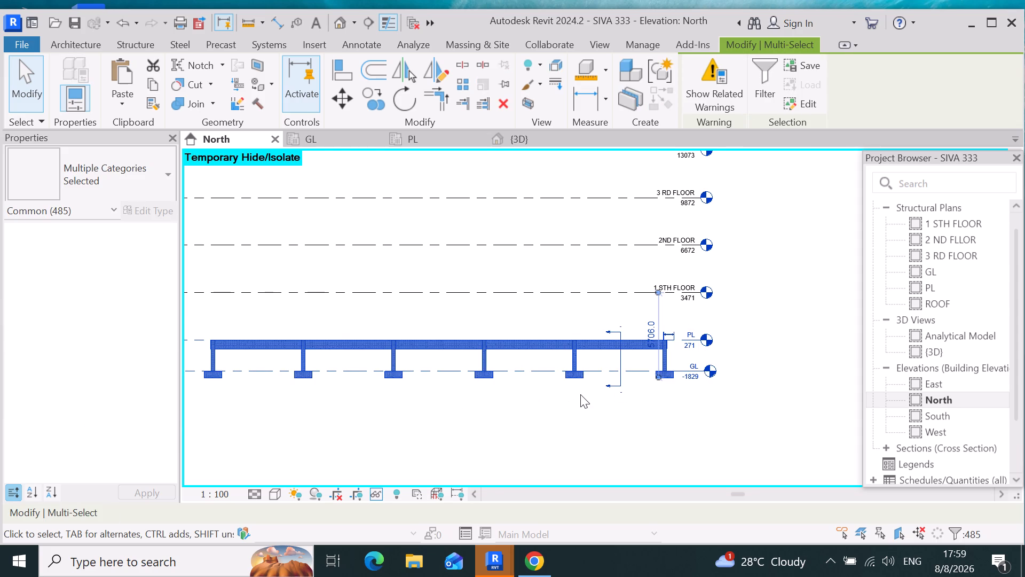
pyautogui.click(759, 81)
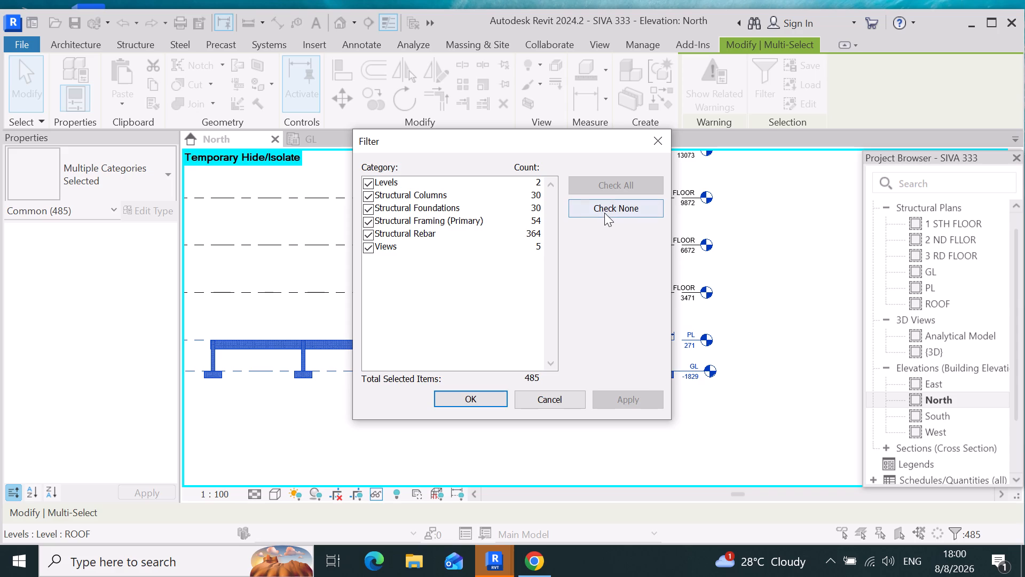
pyautogui.click(604, 213)
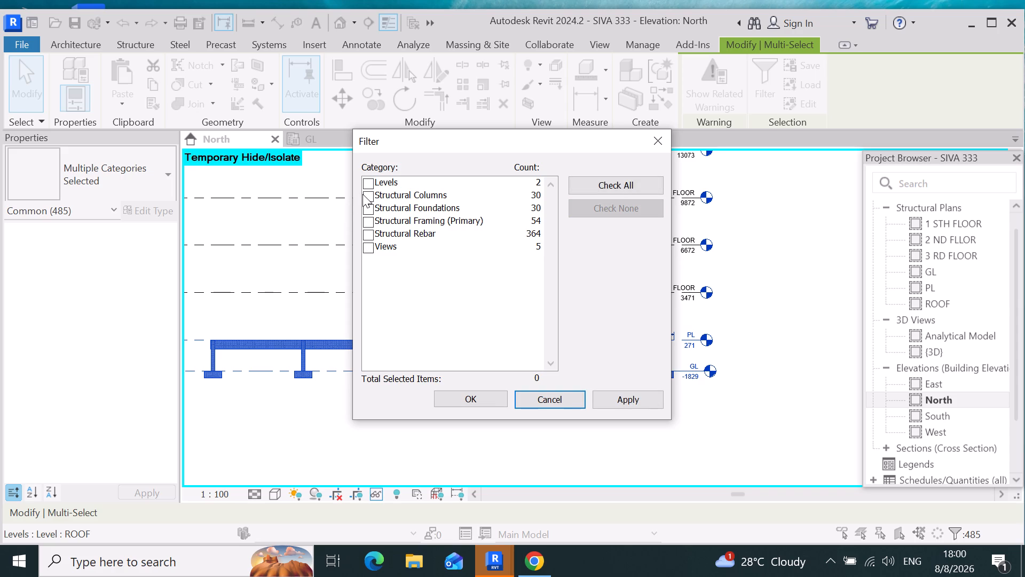
pyautogui.click(363, 194)
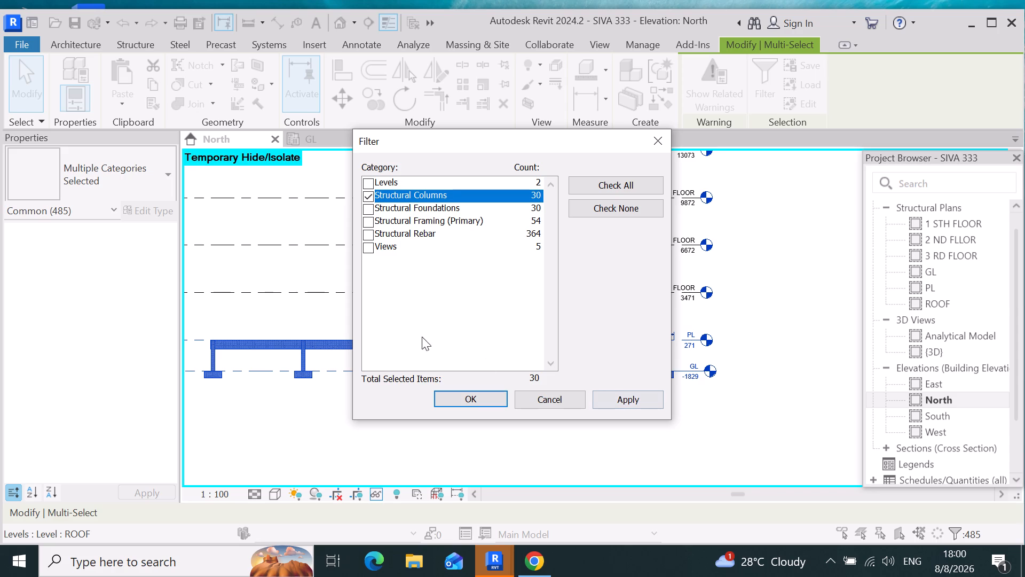
pyautogui.click(621, 397)
pyautogui.click(456, 393)
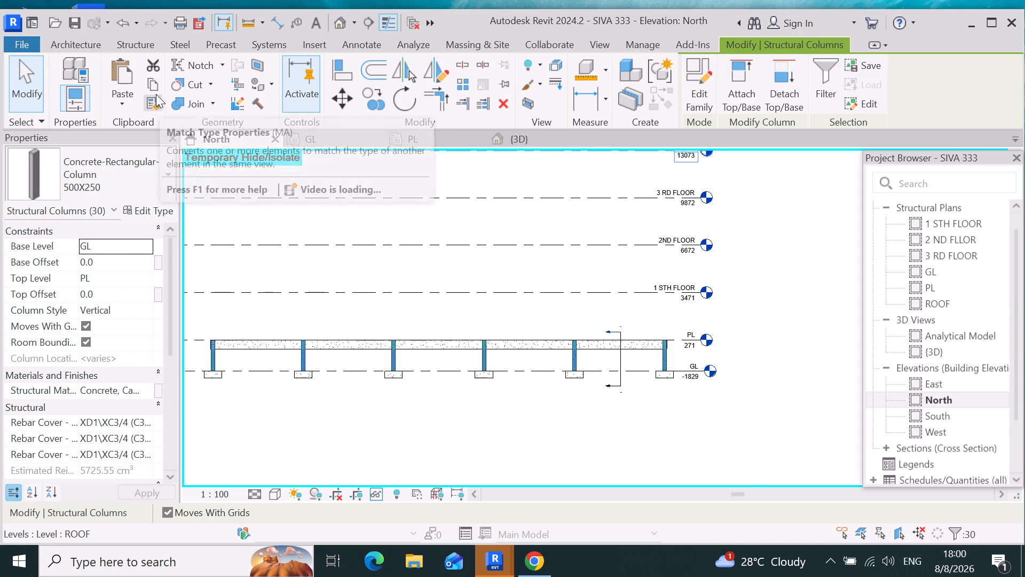
pyautogui.click(152, 80)
pyautogui.click(131, 102)
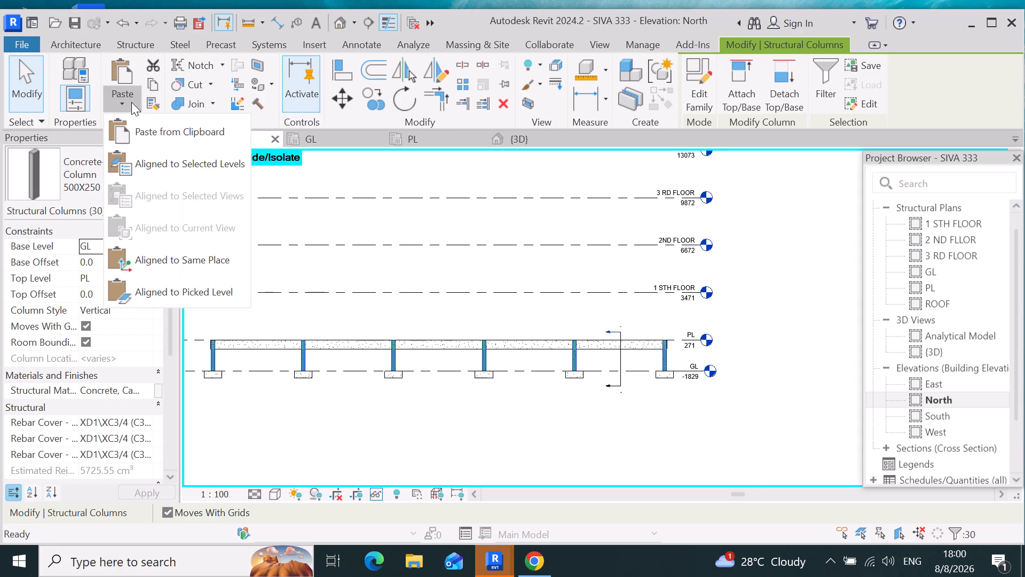
pyautogui.click(161, 165)
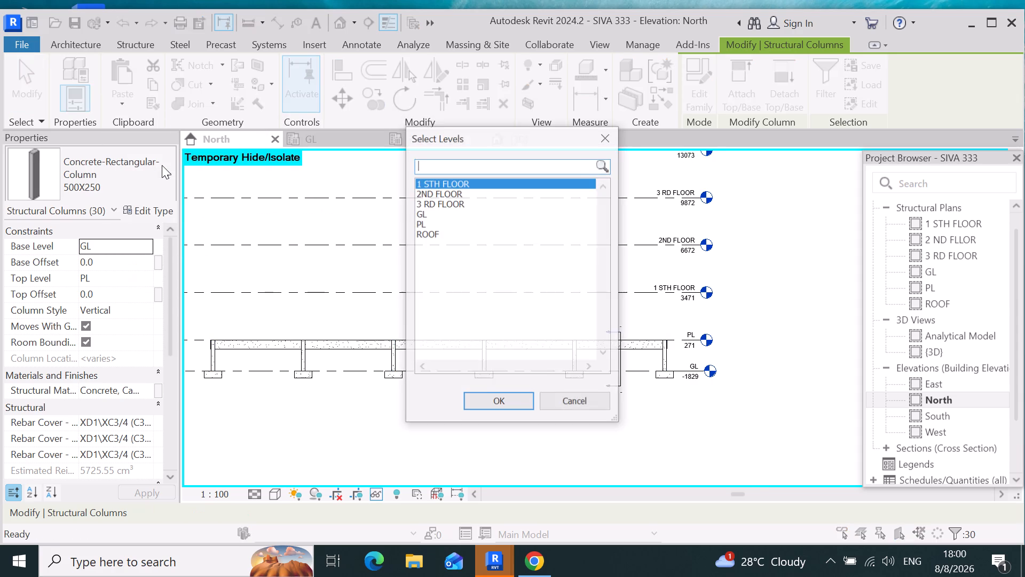
pyautogui.click(500, 397)
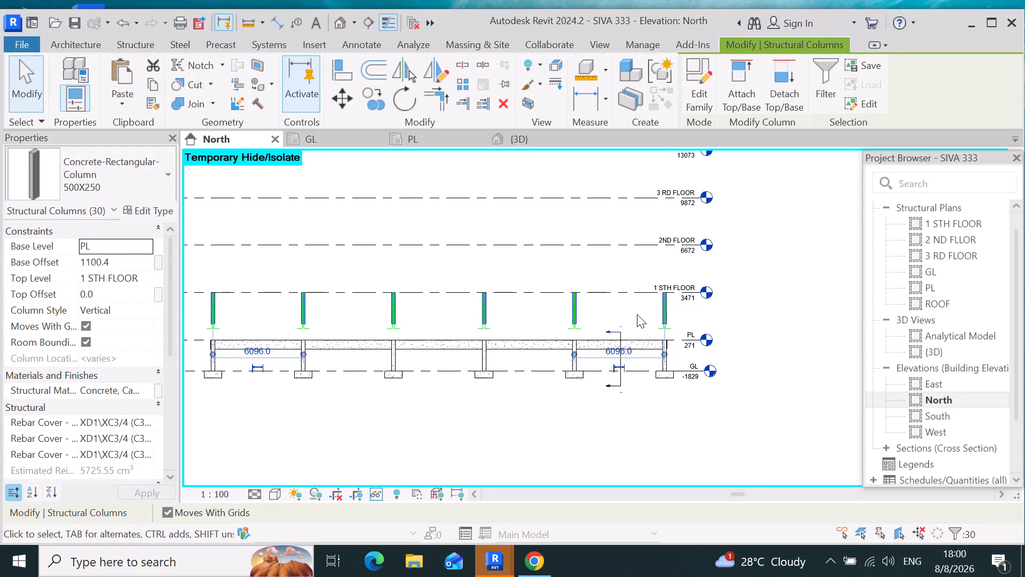
# Set the base offset of the pasted first-storey column at grid location 5-6 to -6.
pyautogui.scroll(-3, 640, 314)
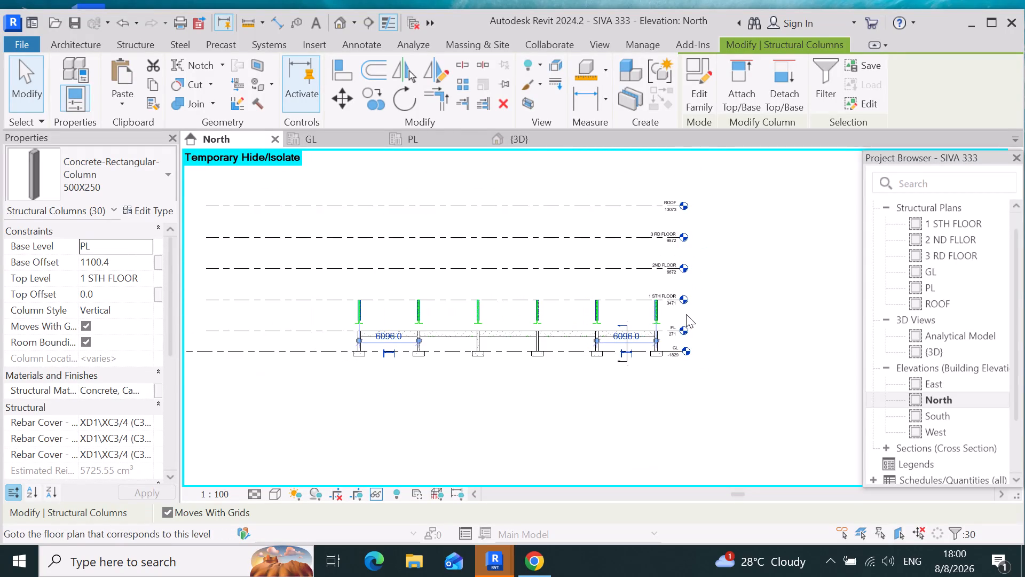
pyautogui.scroll(16, 687, 314)
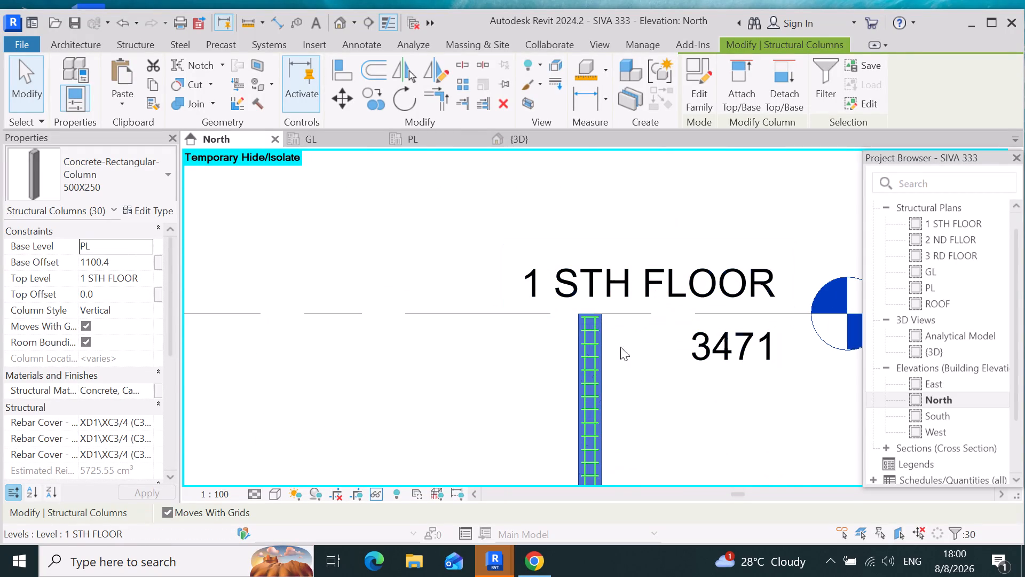
pyautogui.scroll(4, 575, 352)
pyautogui.click(681, 435)
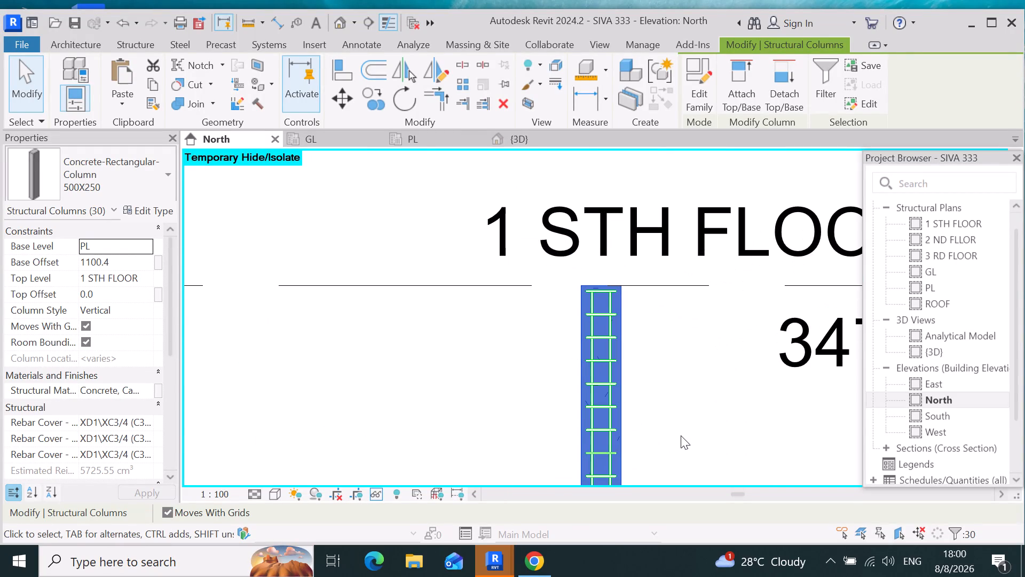
pyautogui.click(625, 307)
pyautogui.click(128, 262)
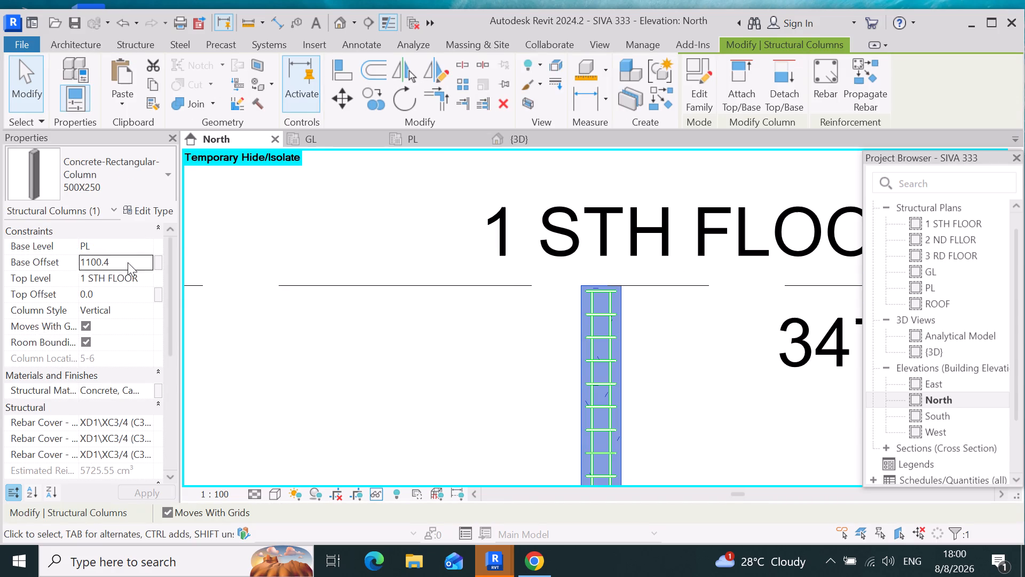
pyautogui.press('BackSpace')
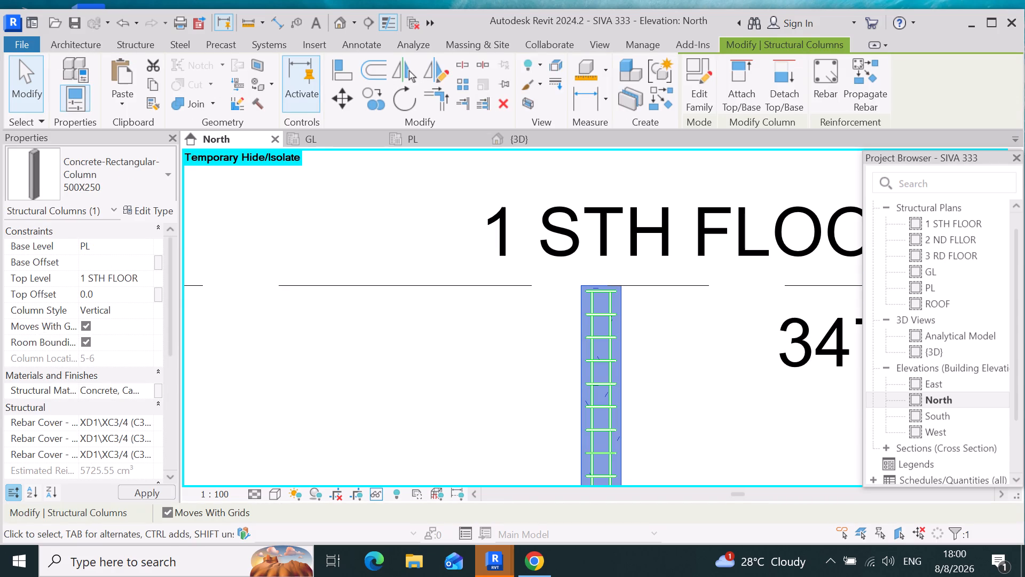
pyautogui.write('-6')
pyautogui.press('Return')
# Set the base offset of the pasted first-storey column at grid location 5-7 to -6.
pyautogui.scroll(-1, 541, 334)
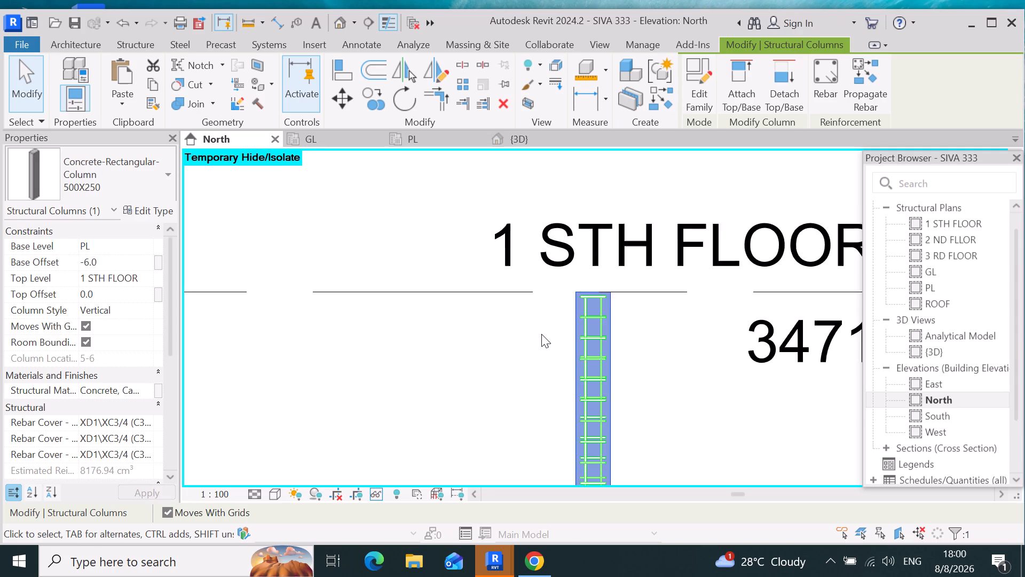
pyautogui.scroll(-1, 541, 334)
pyautogui.scroll(-9, 684, 310)
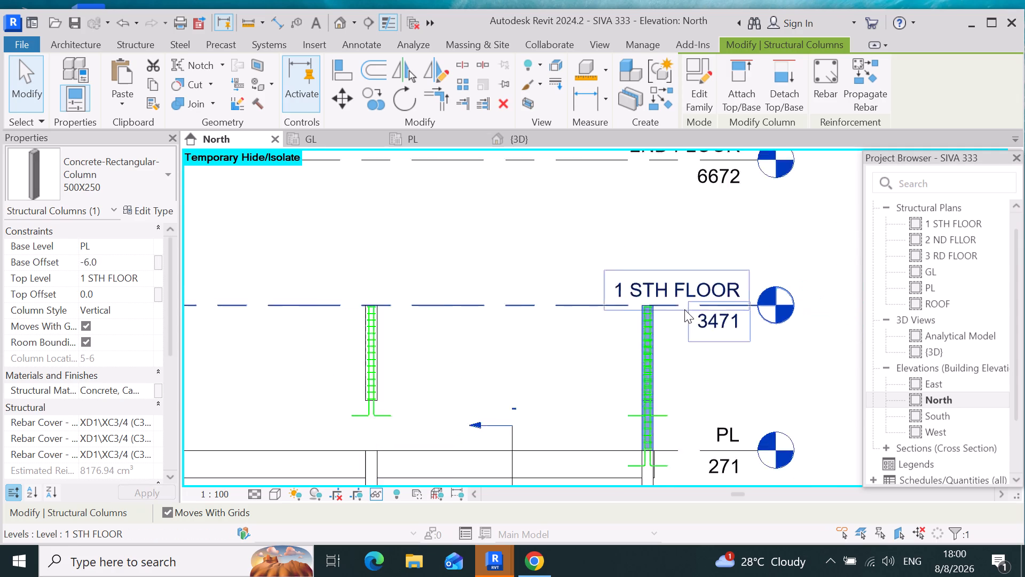
pyautogui.scroll(4, 399, 333)
pyautogui.scroll(3, 452, 286)
pyautogui.scroll(3, 533, 294)
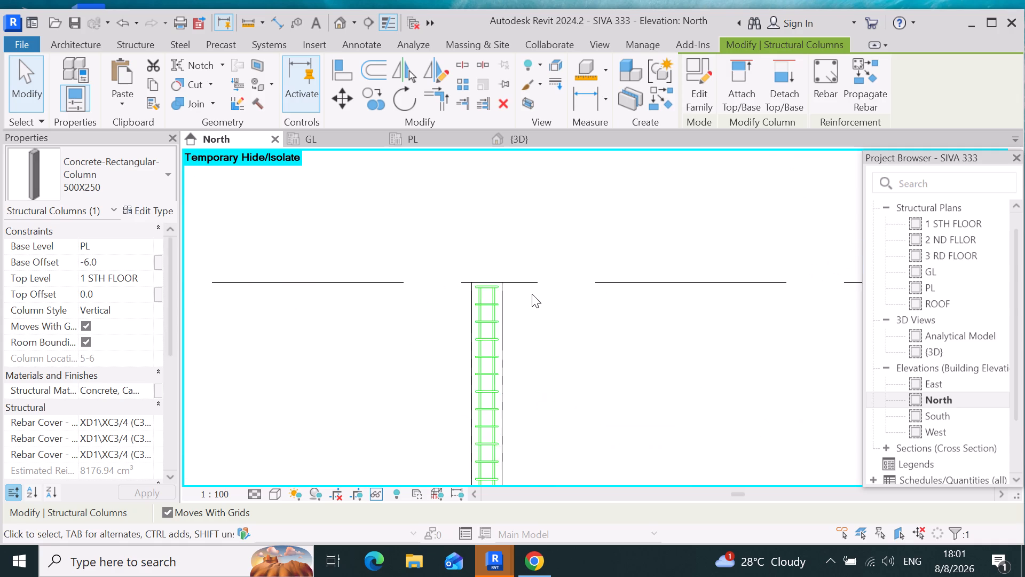
pyautogui.scroll(8, 511, 282)
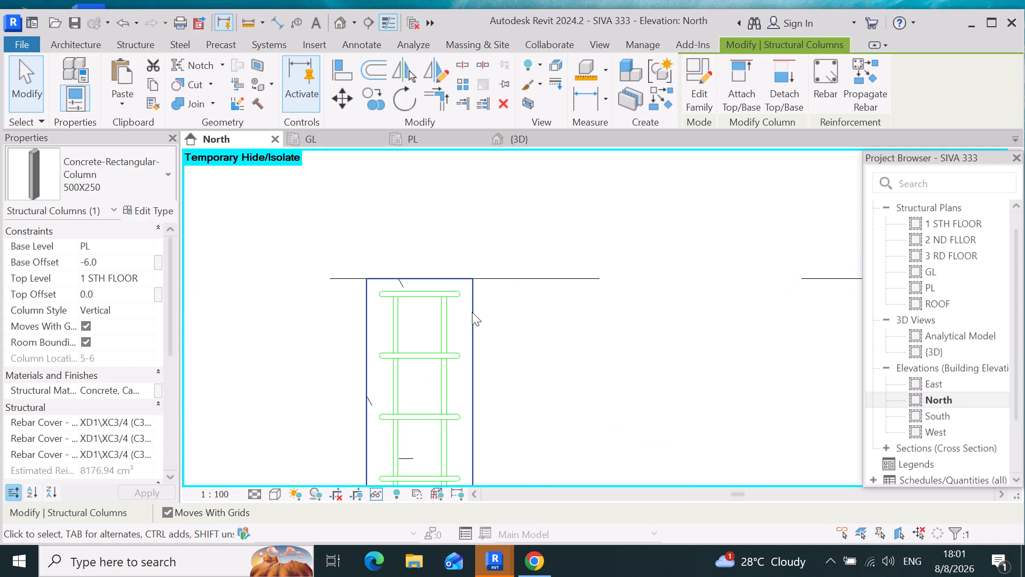
pyautogui.click(472, 312)
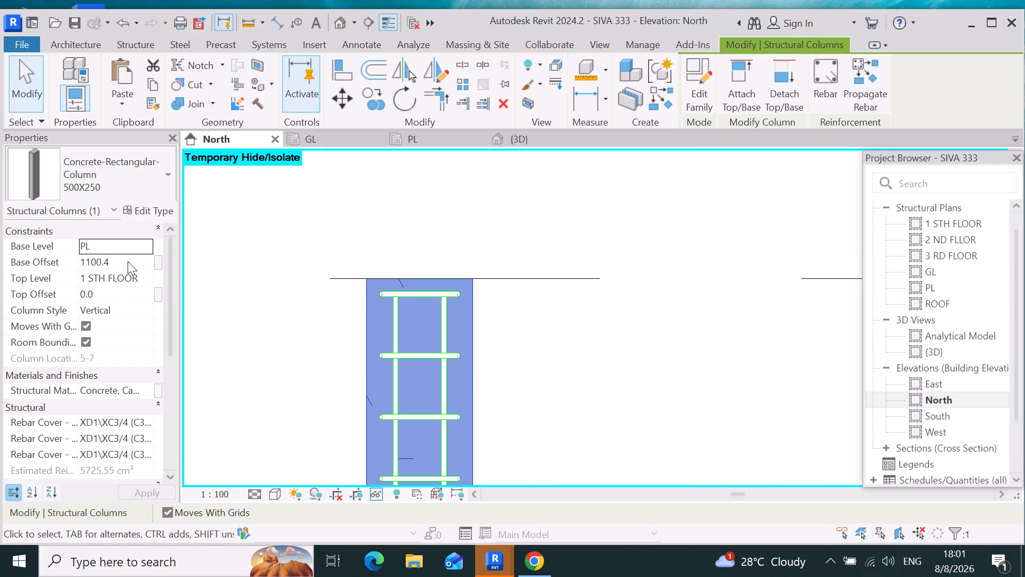
pyautogui.click(128, 260)
pyautogui.press('BackSpace')
pyautogui.press('BackSpace')
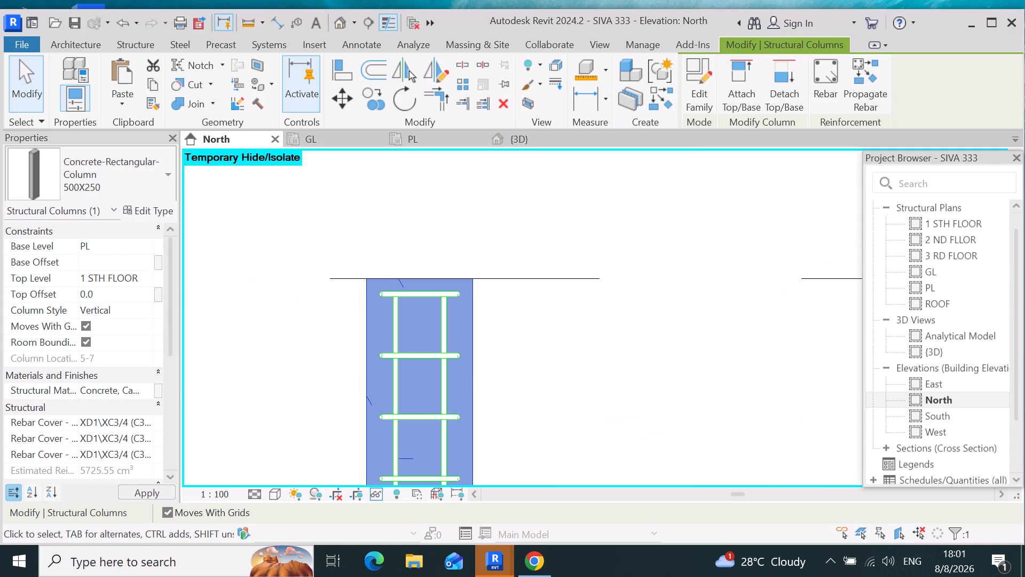
pyautogui.press('-')
pyautogui.press('6')
pyautogui.press('Return')
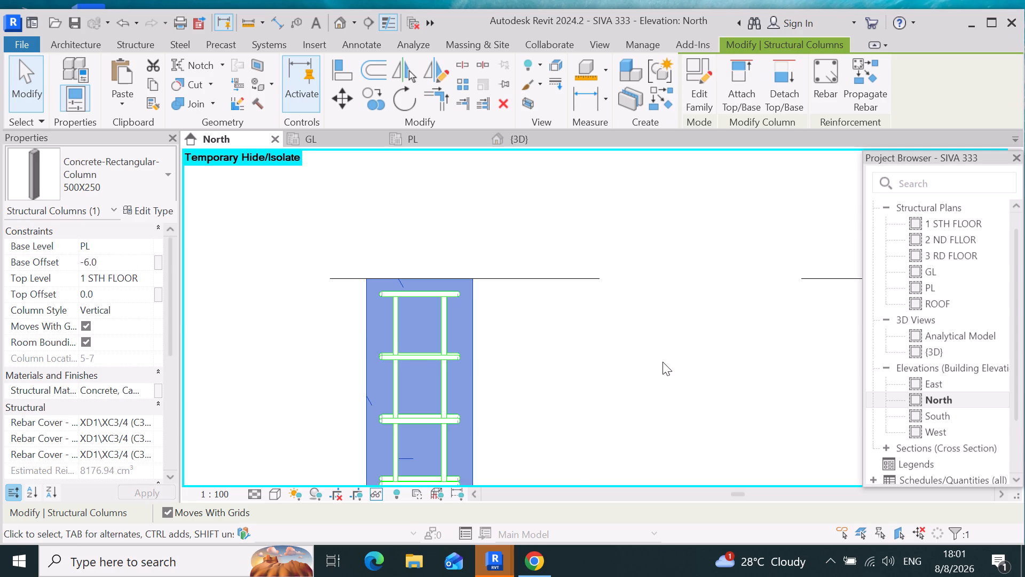
# Set the base offset of the pasted first-storey column at grid location 5-8 to -6.
pyautogui.scroll(-11, 663, 360)
pyautogui.scroll(-9, 518, 307)
pyautogui.scroll(3, 349, 315)
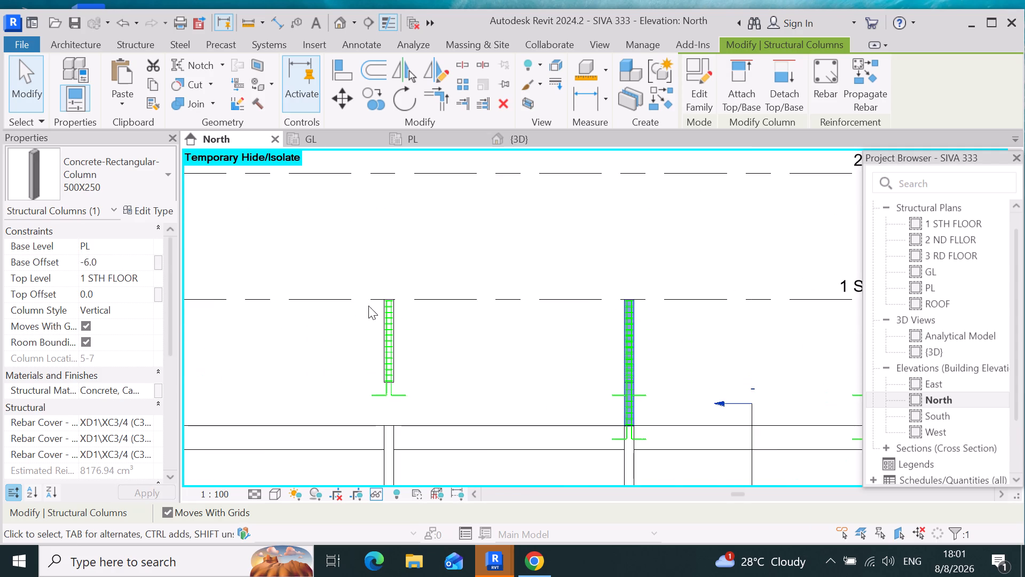
pyautogui.scroll(16, 368, 302)
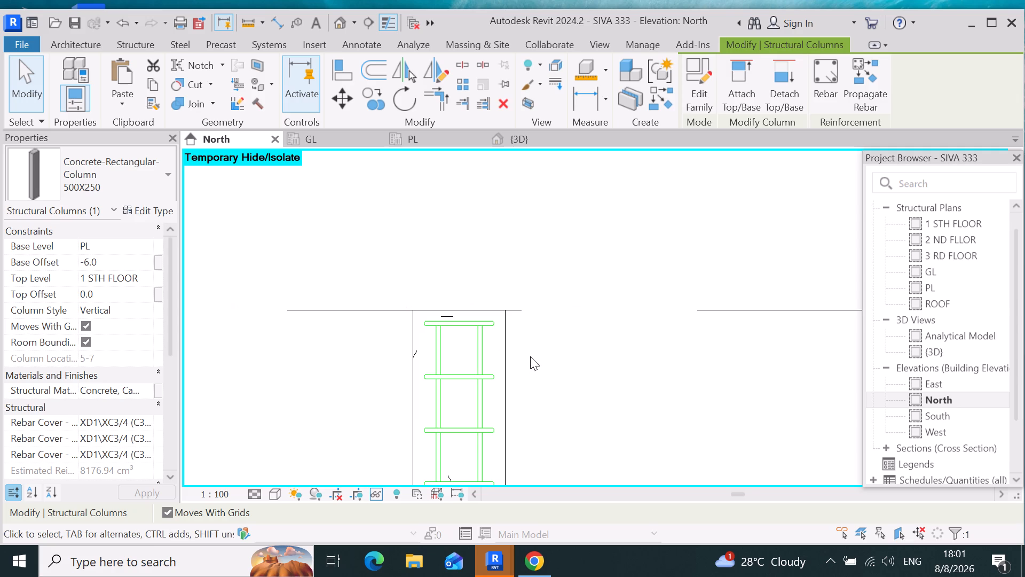
pyautogui.click(506, 327)
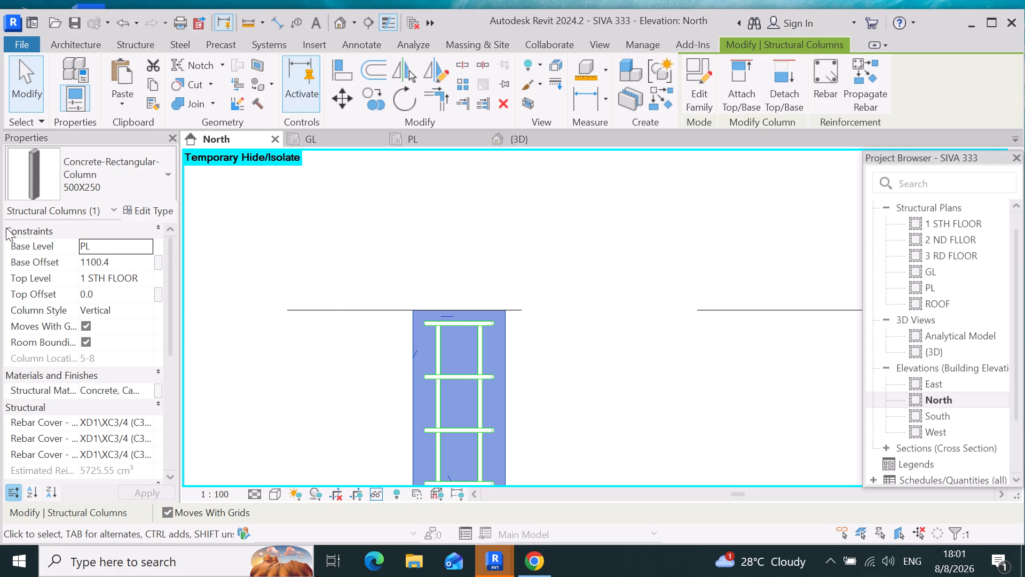
pyautogui.click(121, 261)
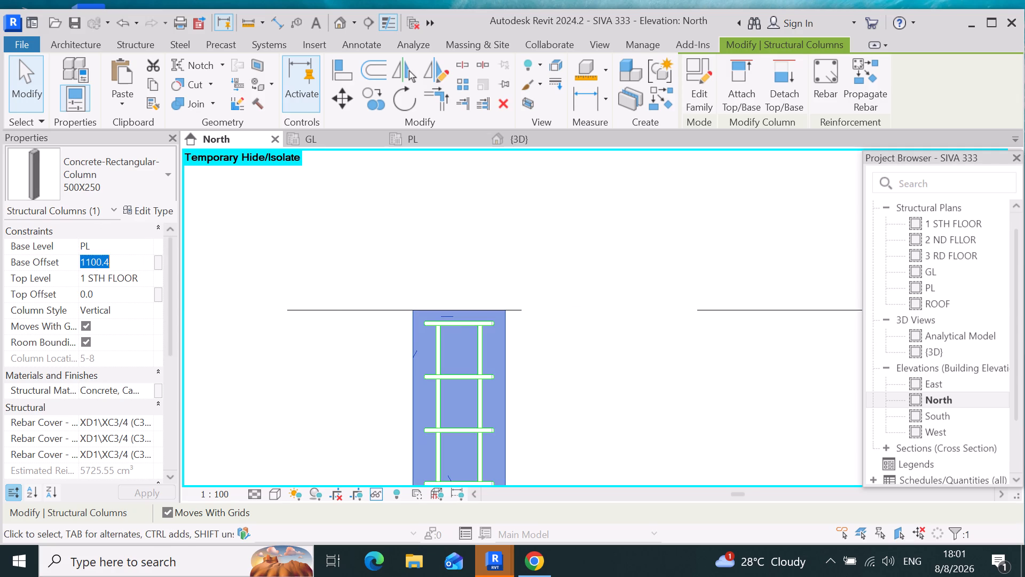
pyautogui.press('BackSpace')
pyautogui.press('BackSpace')
pyautogui.write('-6')
pyautogui.press('Return')
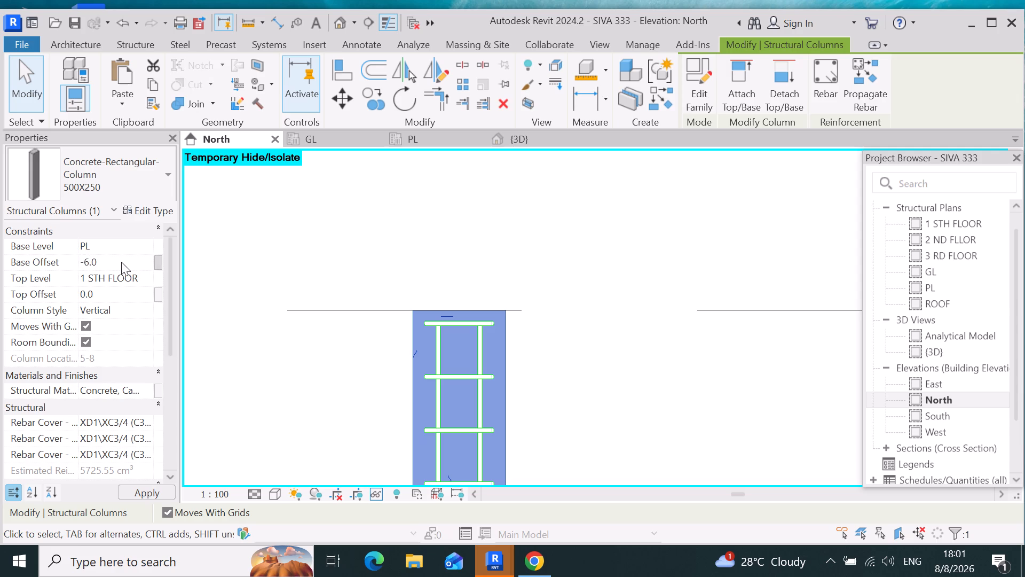
# Set the base offset of the pasted first-storey column at grid location 5-9 to -6.
pyautogui.scroll(-3, 620, 336)
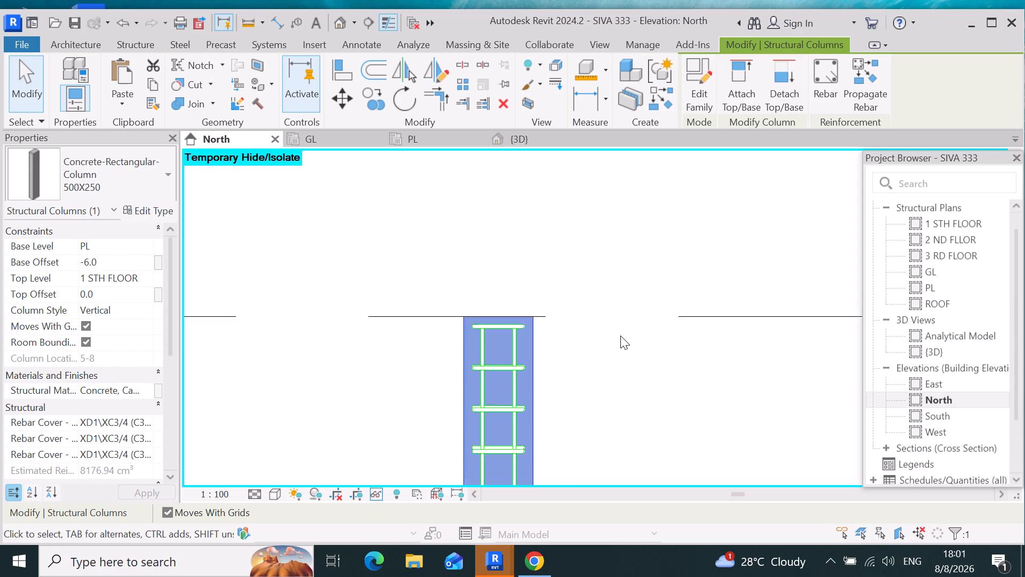
pyautogui.scroll(-12, 620, 336)
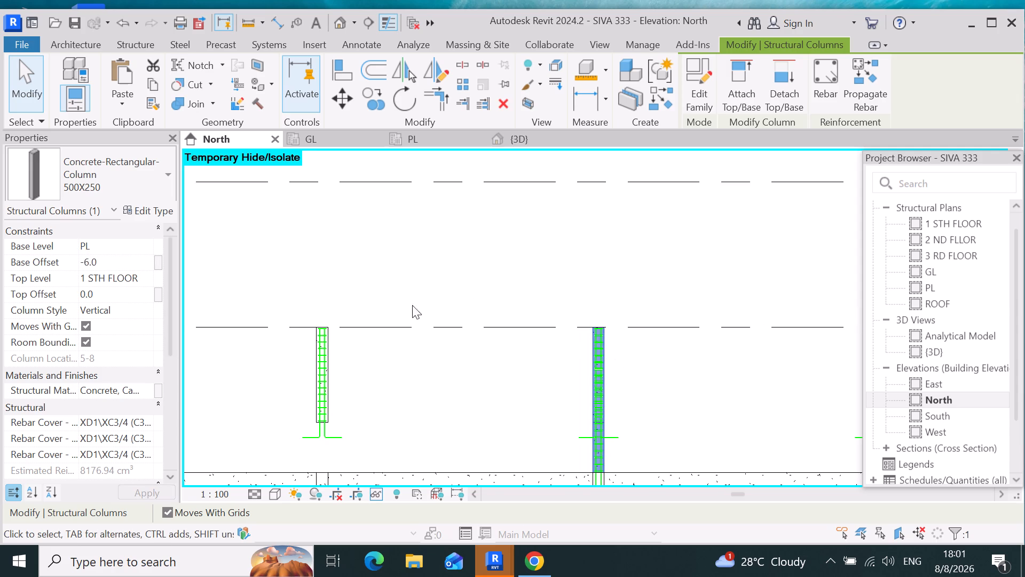
pyautogui.scroll(4, 287, 329)
pyautogui.scroll(8, 351, 351)
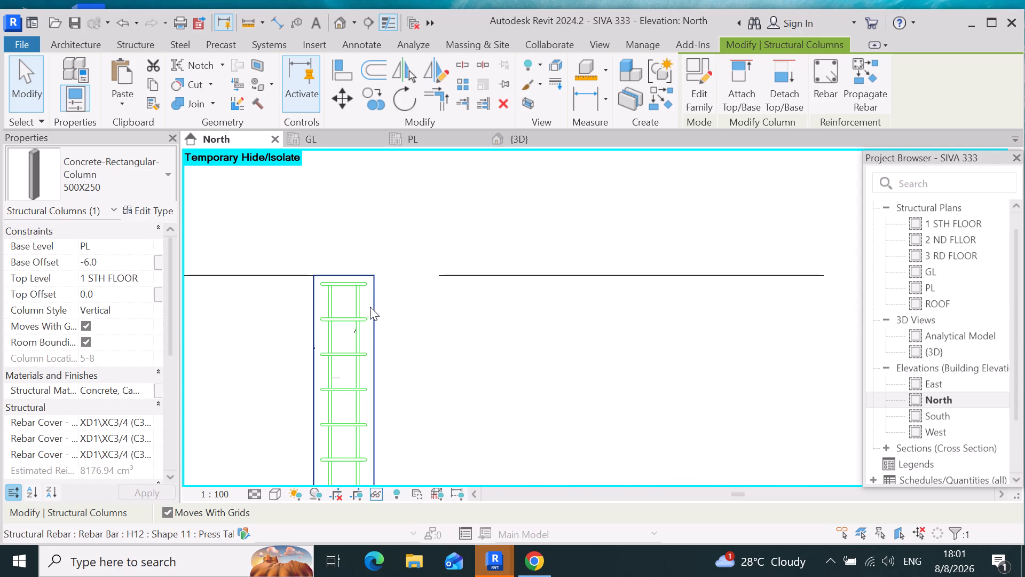
pyautogui.click(376, 300)
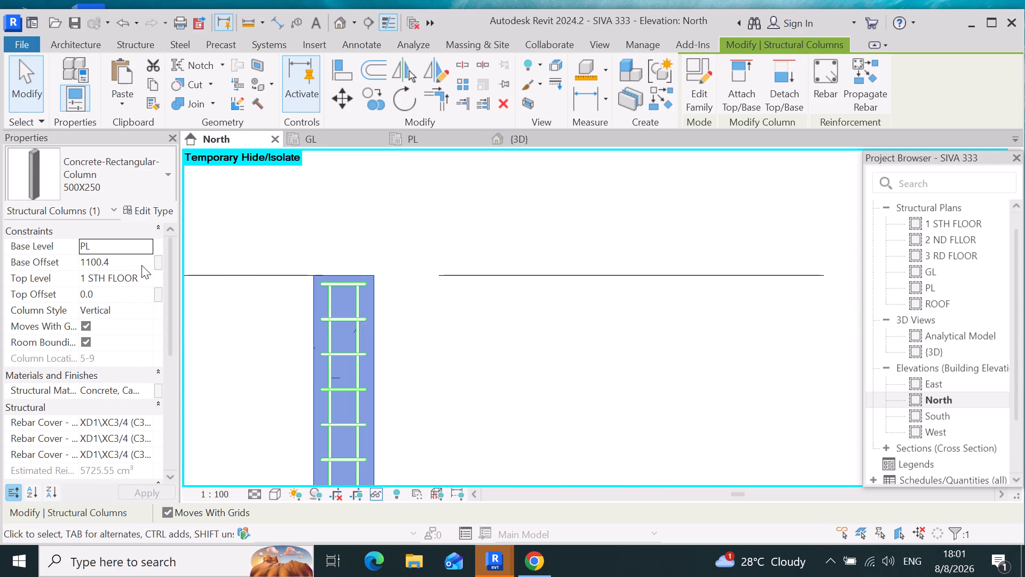
pyautogui.click(140, 262)
pyautogui.press('BackSpace')
pyautogui.press('BackSpace')
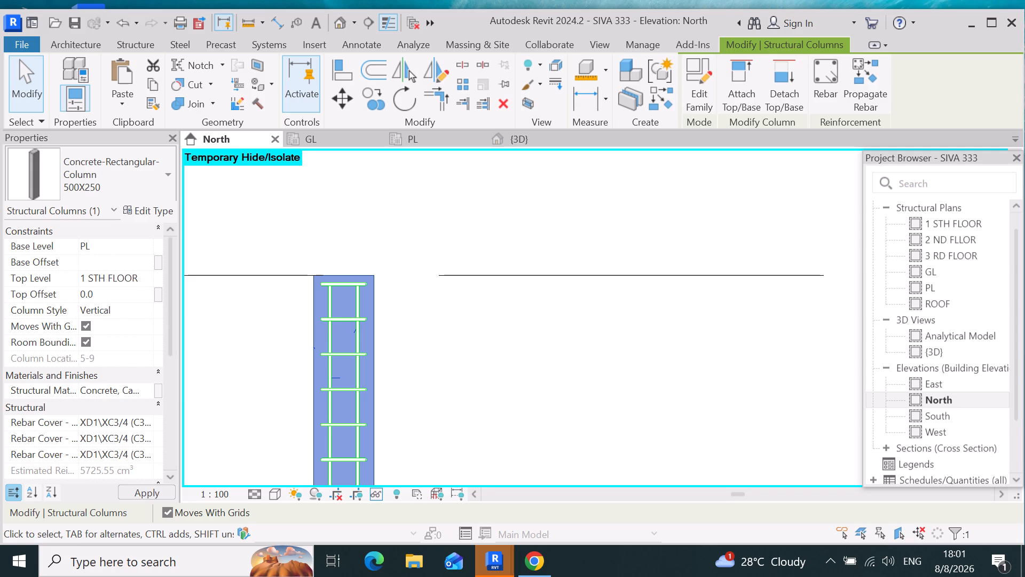
pyautogui.write('-6')
pyautogui.press('Return')
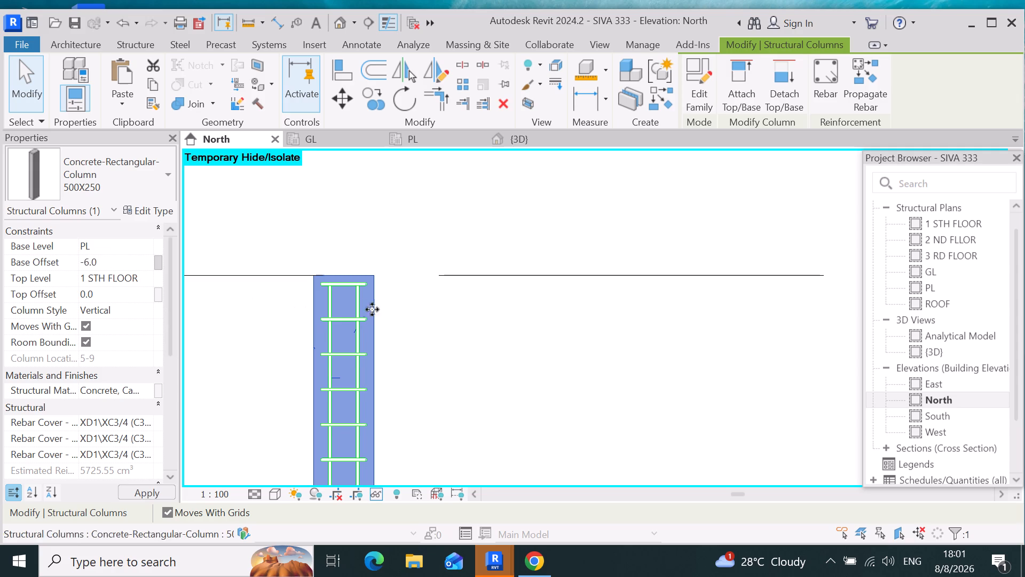
# Set the base offset of the pasted first-storey column at grid location 5-10 to -6.
pyautogui.scroll(-18, 472, 349)
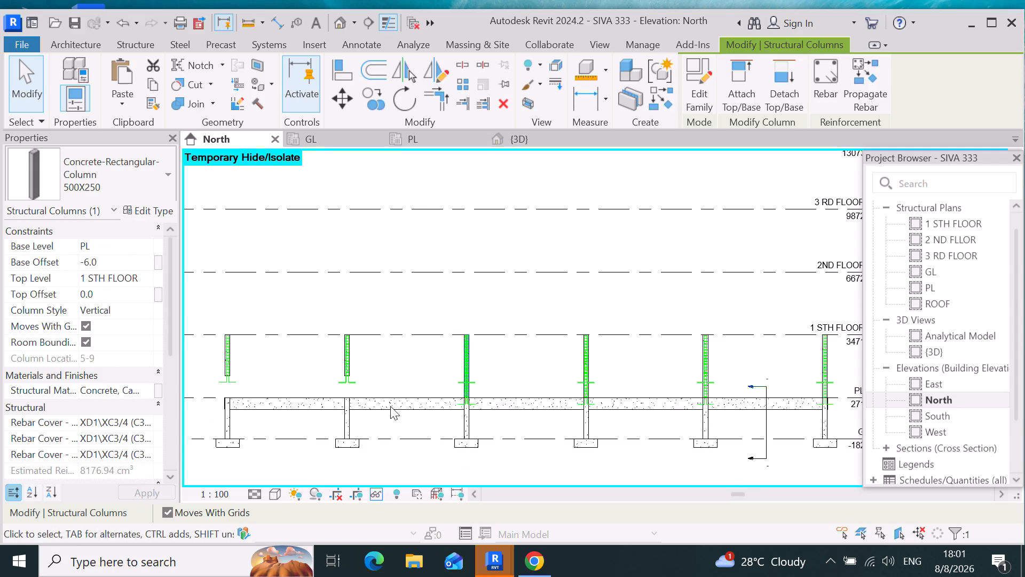
pyautogui.scroll(4, 368, 347)
pyautogui.scroll(4, 291, 327)
pyautogui.scroll(4, 346, 337)
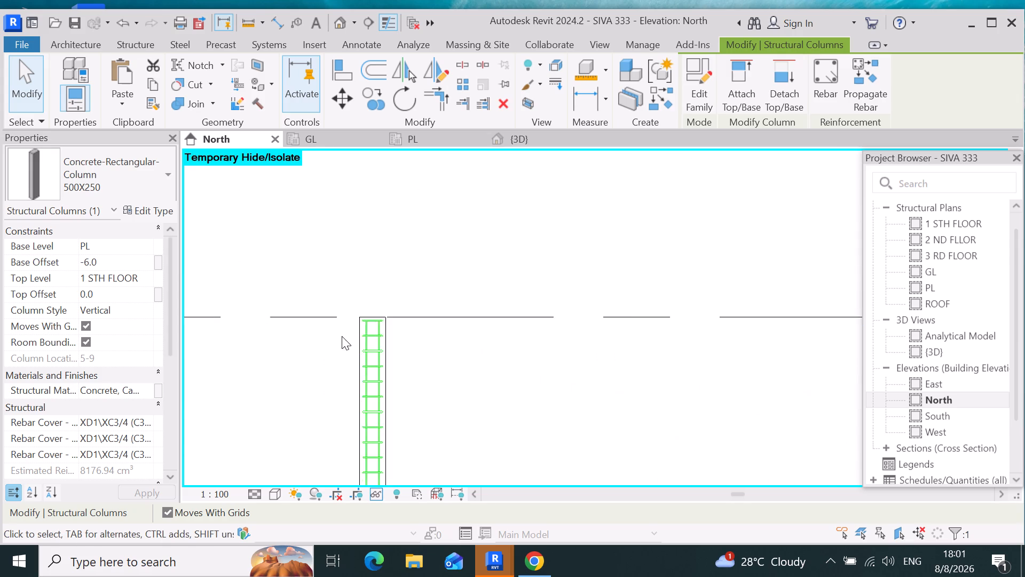
pyautogui.scroll(8, 342, 336)
pyautogui.click(471, 316)
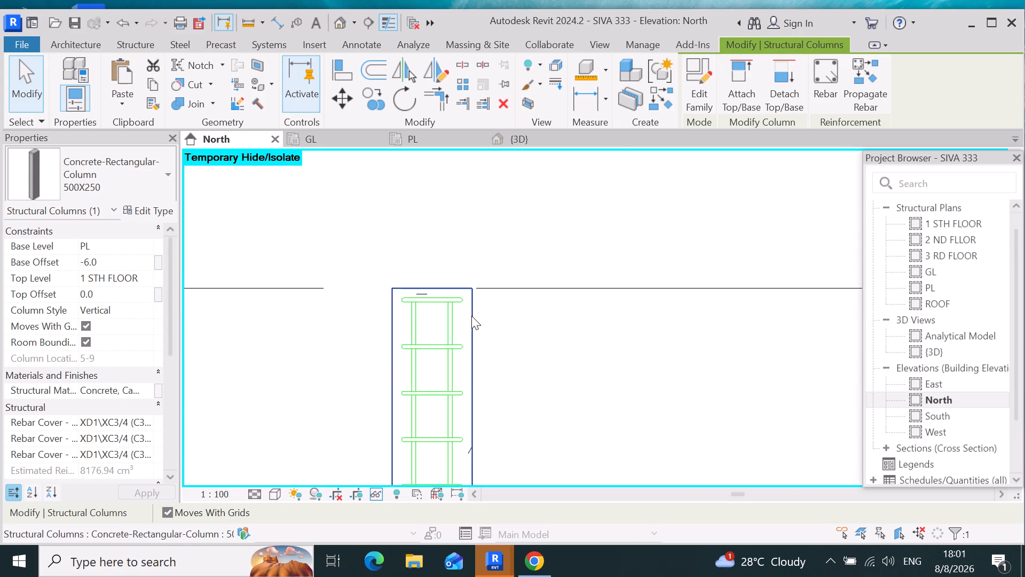
pyautogui.click(132, 260)
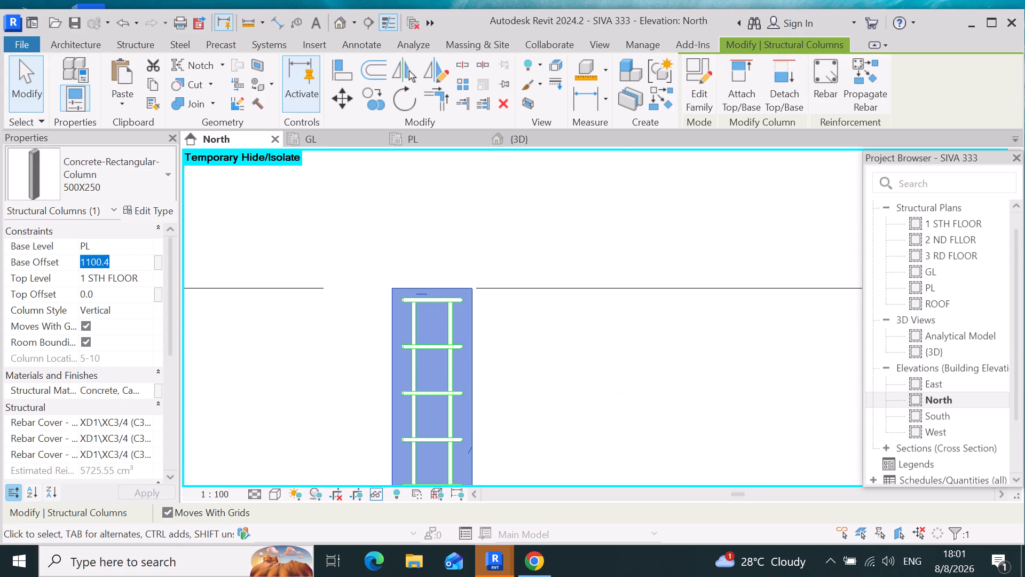
pyautogui.press('BackSpace')
pyautogui.write('-6')
pyautogui.press('Return')
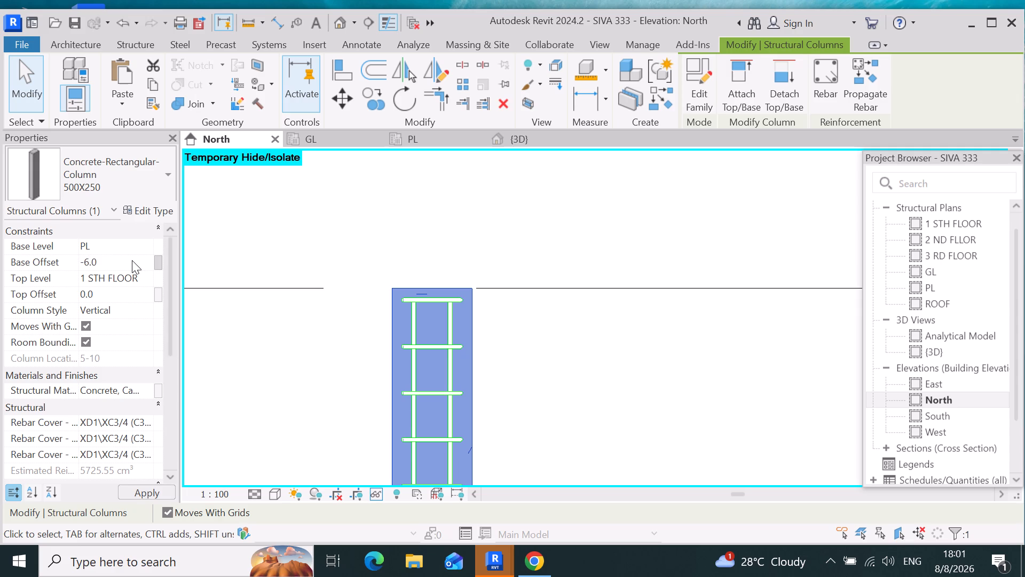
# Set the base offset of the pasted first-storey column at grid location 5-11 to -6.
pyautogui.scroll(-12, 606, 353)
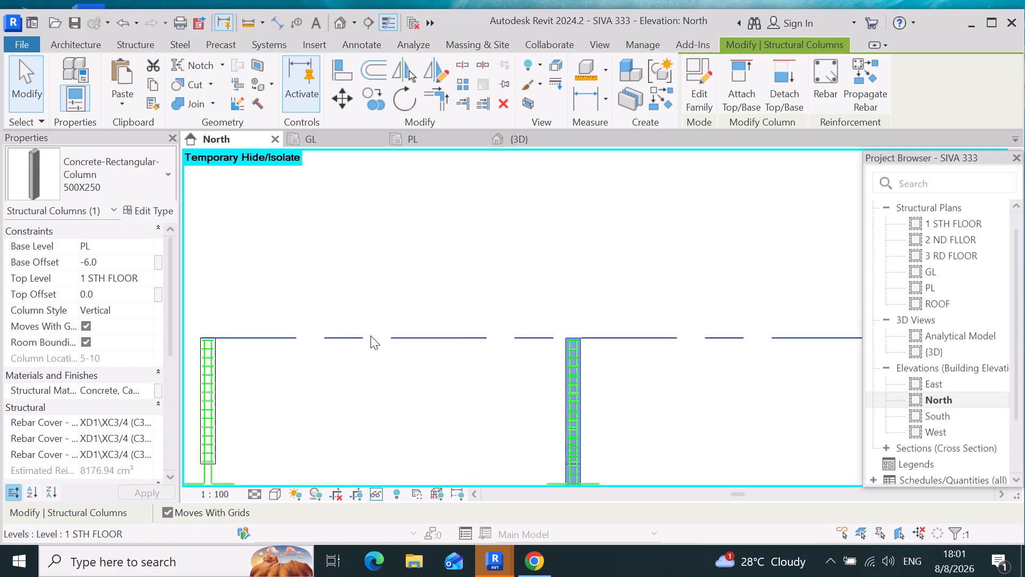
pyautogui.scroll(-5, 378, 323)
pyautogui.scroll(5, 321, 331)
pyautogui.scroll(4, 236, 345)
pyautogui.scroll(2, 286, 325)
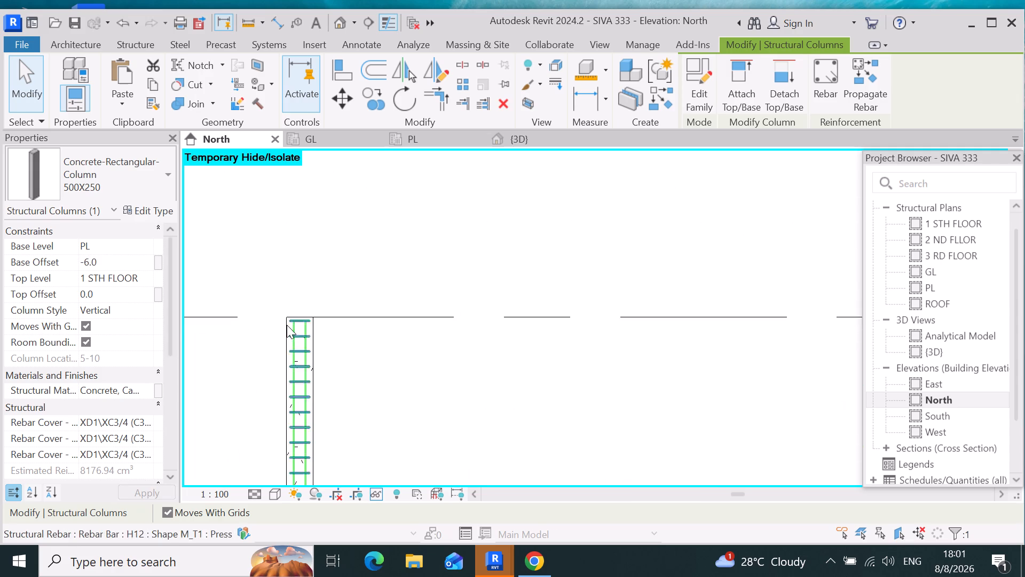
pyautogui.scroll(7, 287, 325)
pyautogui.click(378, 303)
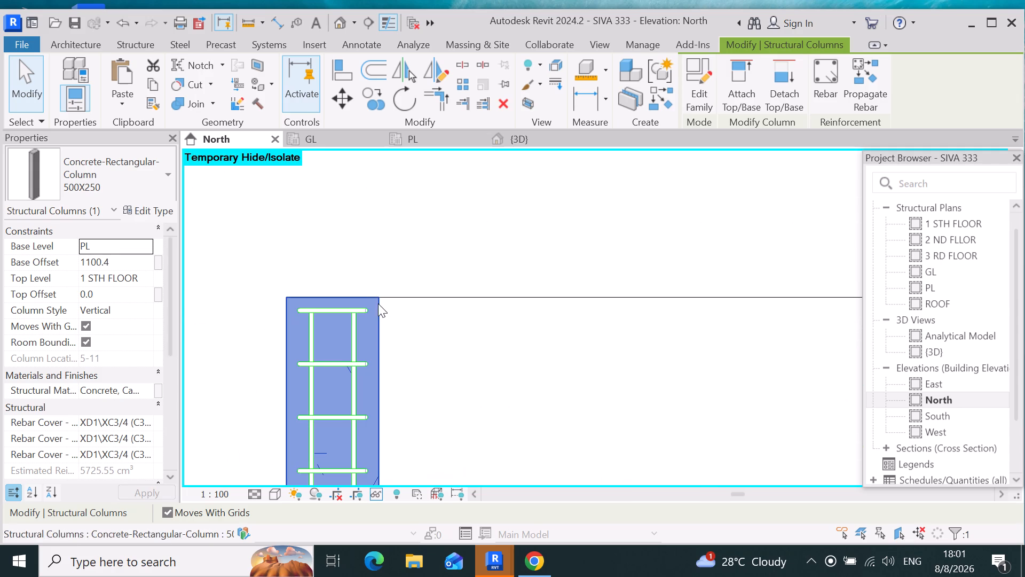
pyautogui.click(115, 257)
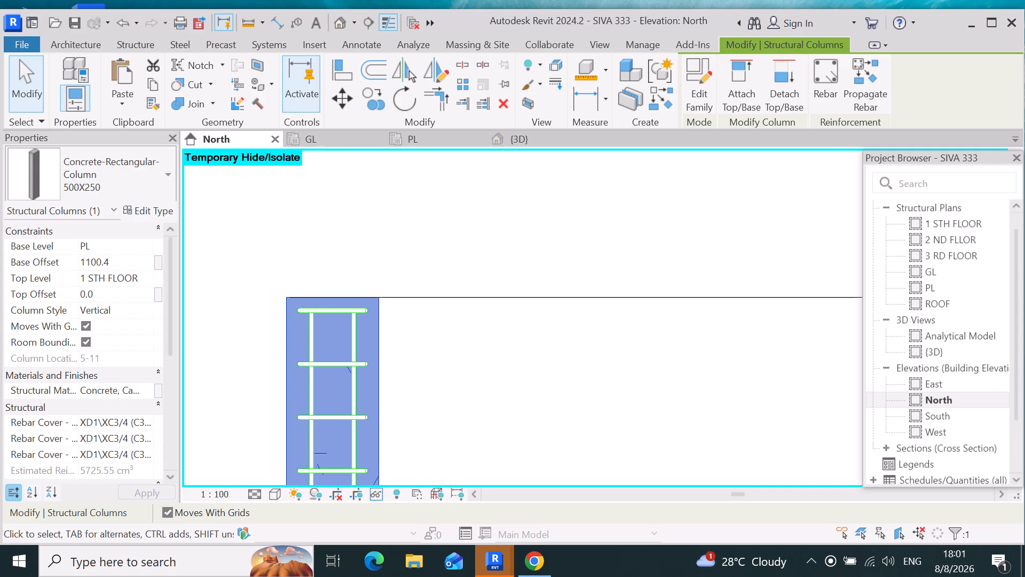
pyautogui.press('BackSpace')
pyautogui.press('BackSpace')
pyautogui.press('BackSpace')
pyautogui.press('BackSpace')
pyautogui.press('BackSpace')
pyautogui.press('BackSpace')
pyautogui.press('BackSpace')
pyautogui.press('BackSpace')
pyautogui.press('BackSpace')
pyautogui.press('BackSpace')
pyautogui.press('BackSpace')
pyautogui.press('BackSpace')
pyautogui.press('BackSpace')
pyautogui.write('-6')
pyautogui.press('Return')
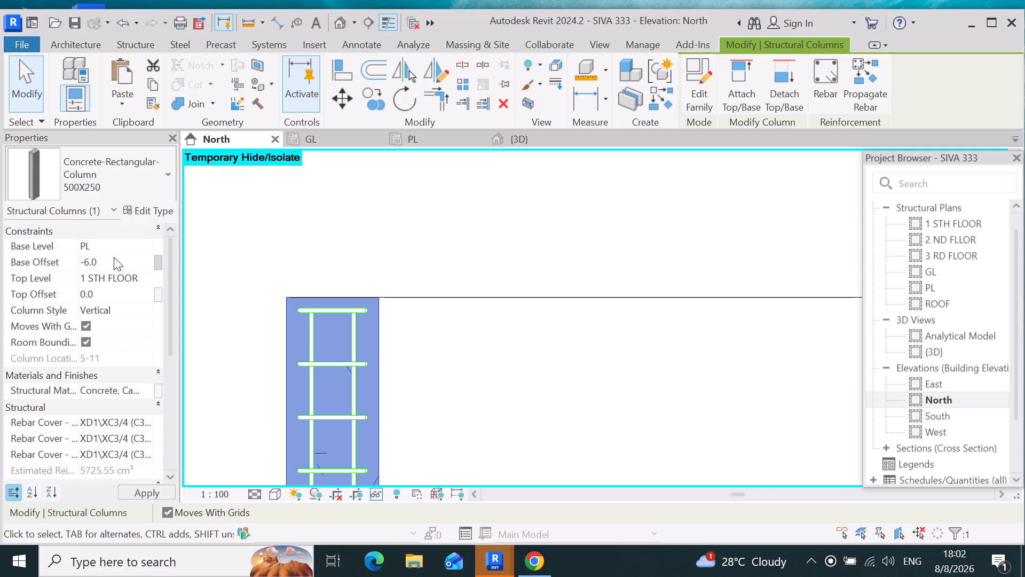
# Examine the first-storey columns in the 3D view to check which bases reach the plinth beams along each grid row.
pyautogui.scroll(1, 369, 341)
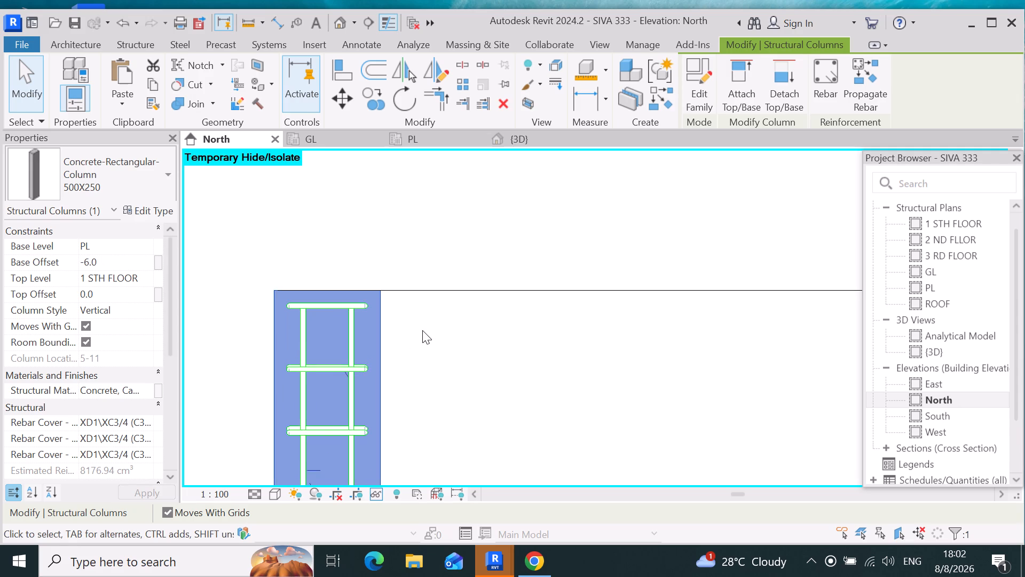
pyautogui.scroll(-16, 422, 329)
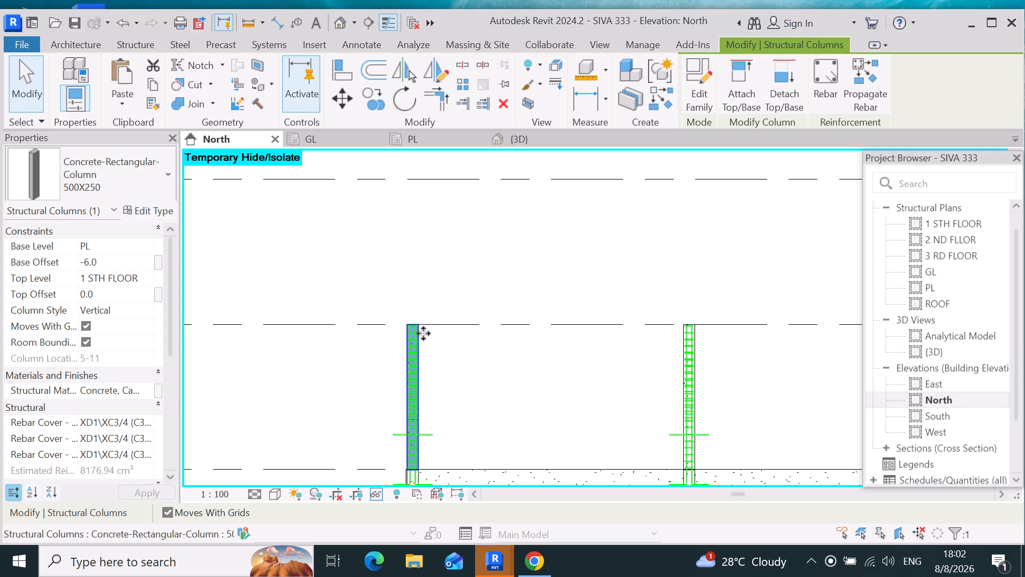
pyautogui.click(558, 136)
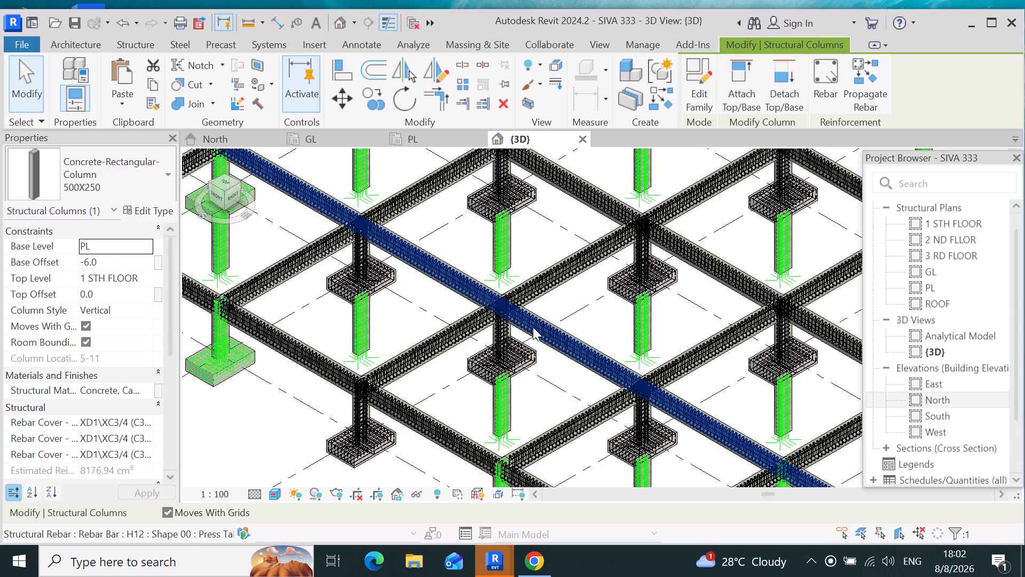
pyautogui.scroll(-5, 533, 325)
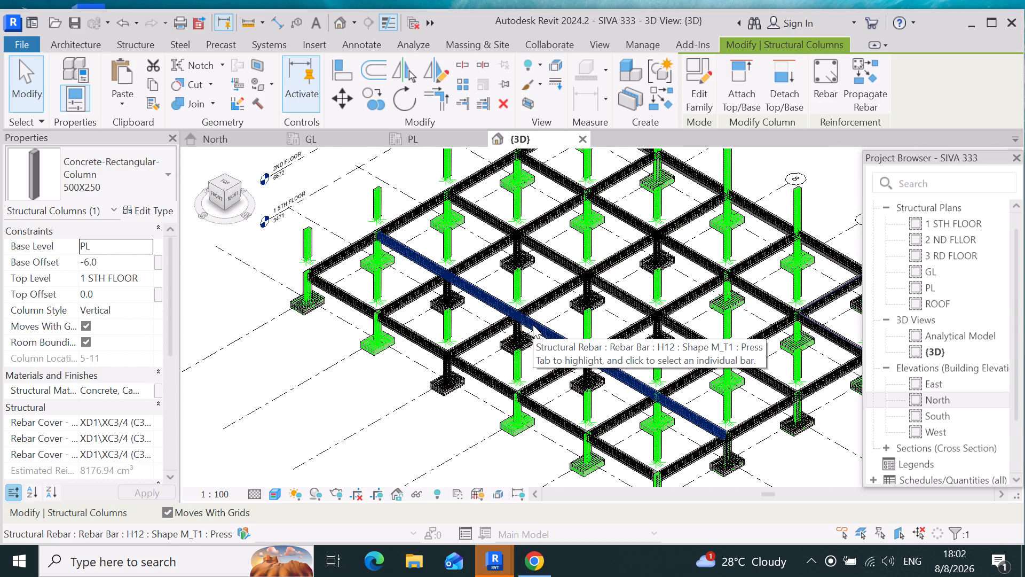
pyautogui.scroll(-6, 533, 325)
pyautogui.scroll(12, 555, 237)
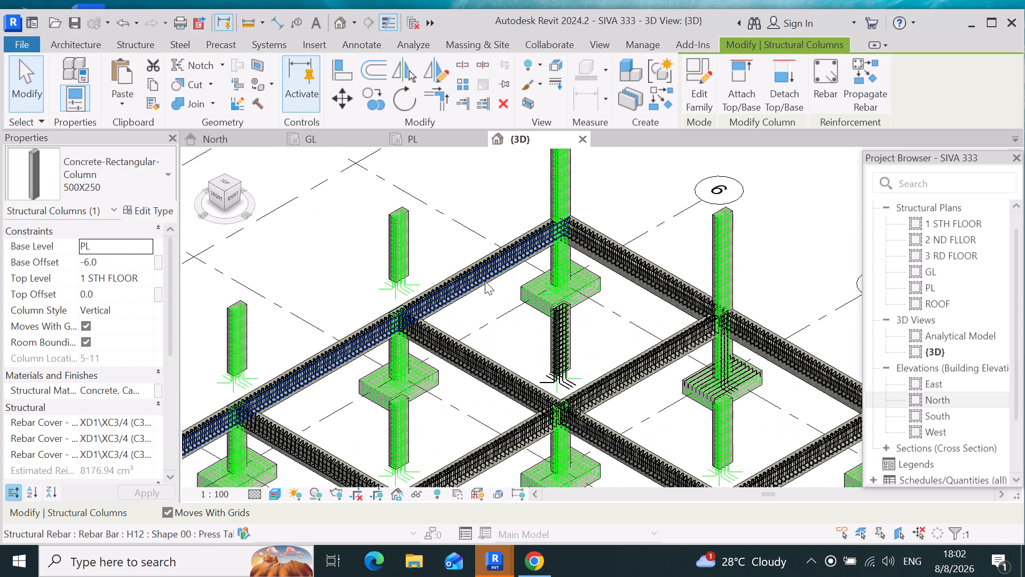
pyautogui.scroll(-4, 494, 236)
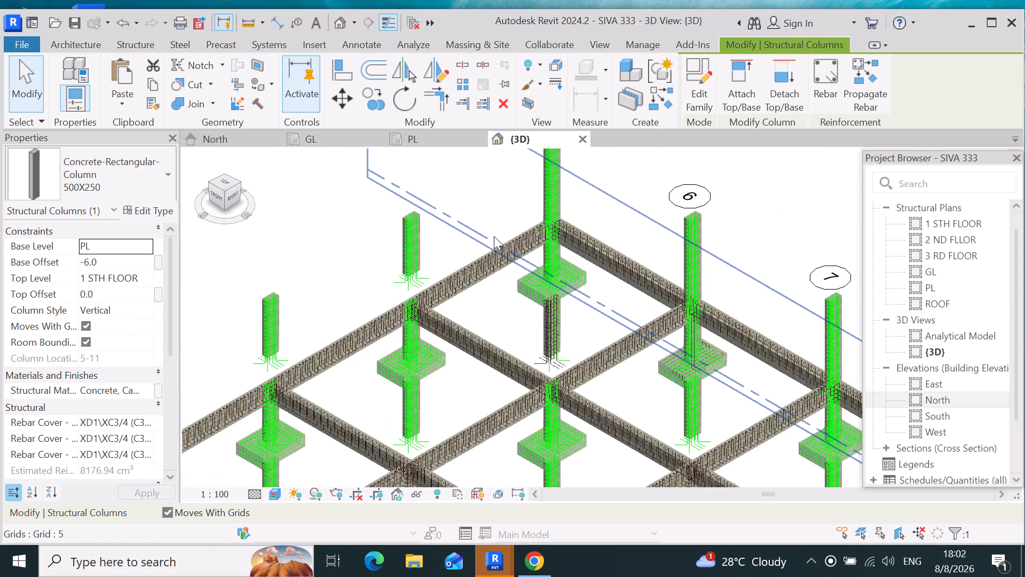
pyautogui.scroll(-4, 489, 233)
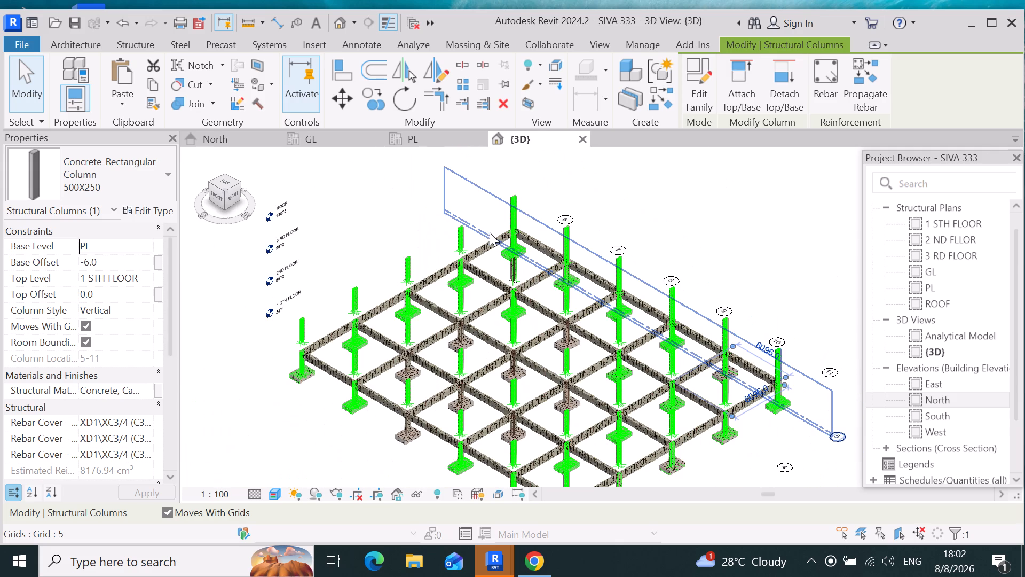
pyautogui.scroll(4, 478, 237)
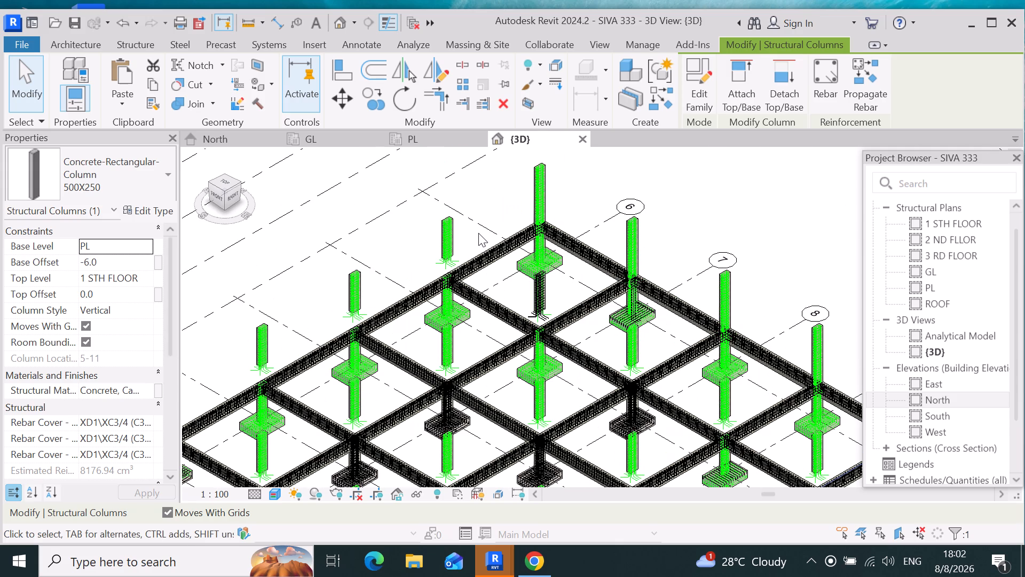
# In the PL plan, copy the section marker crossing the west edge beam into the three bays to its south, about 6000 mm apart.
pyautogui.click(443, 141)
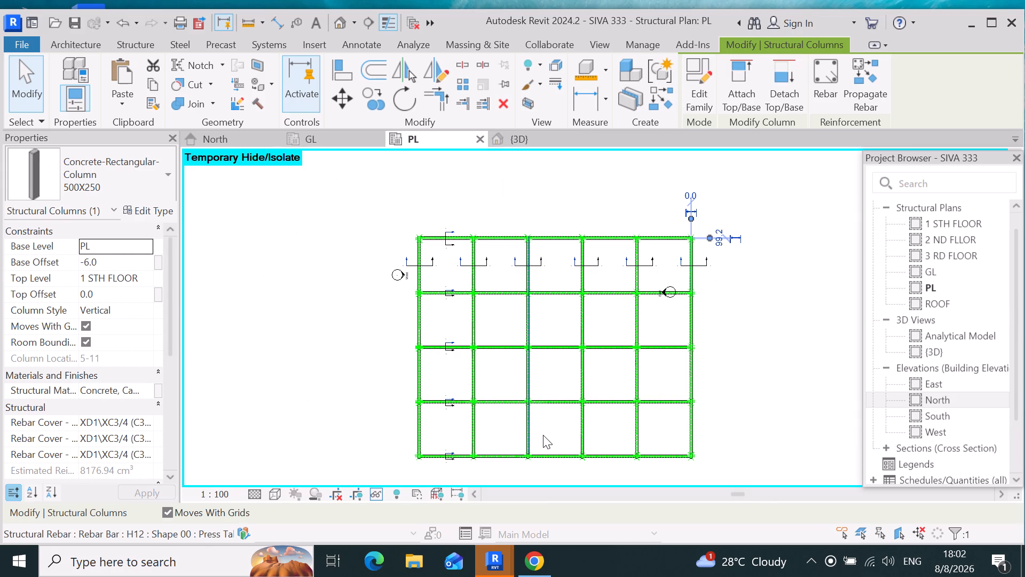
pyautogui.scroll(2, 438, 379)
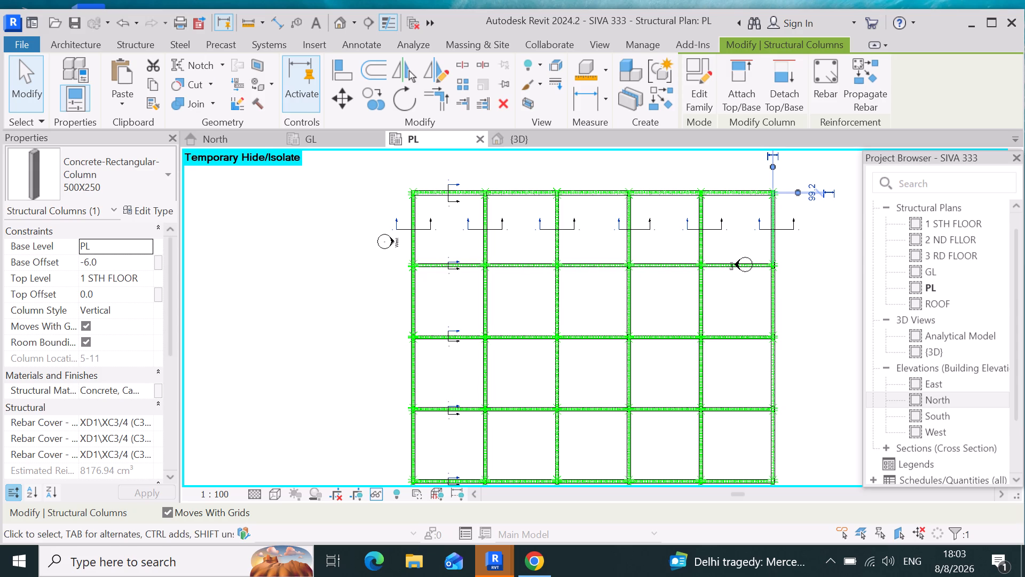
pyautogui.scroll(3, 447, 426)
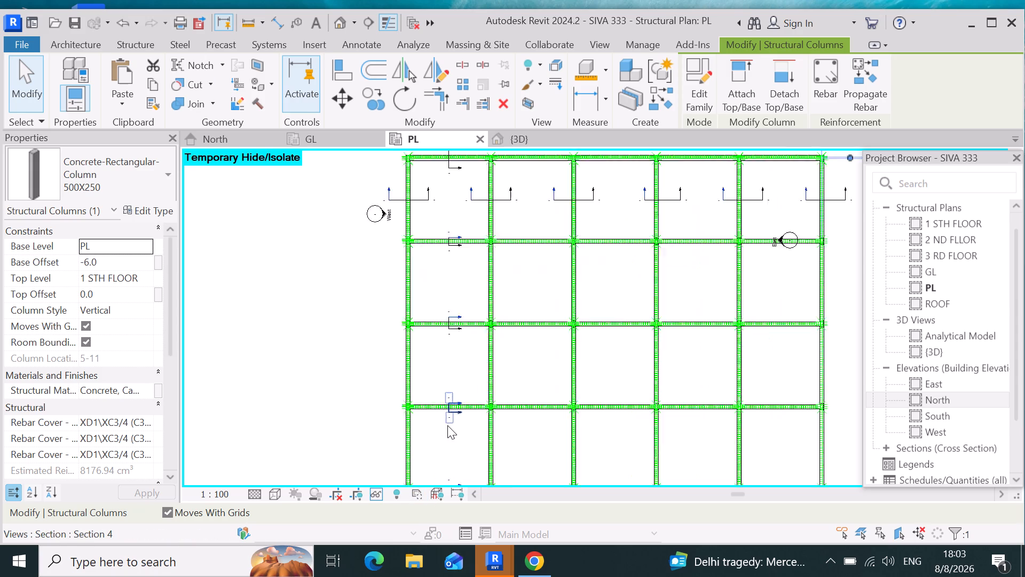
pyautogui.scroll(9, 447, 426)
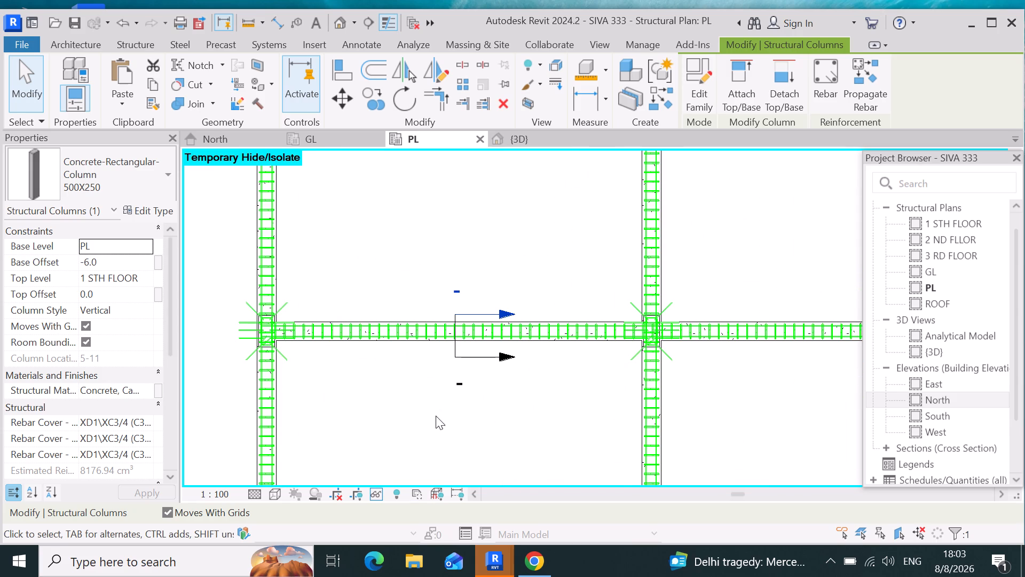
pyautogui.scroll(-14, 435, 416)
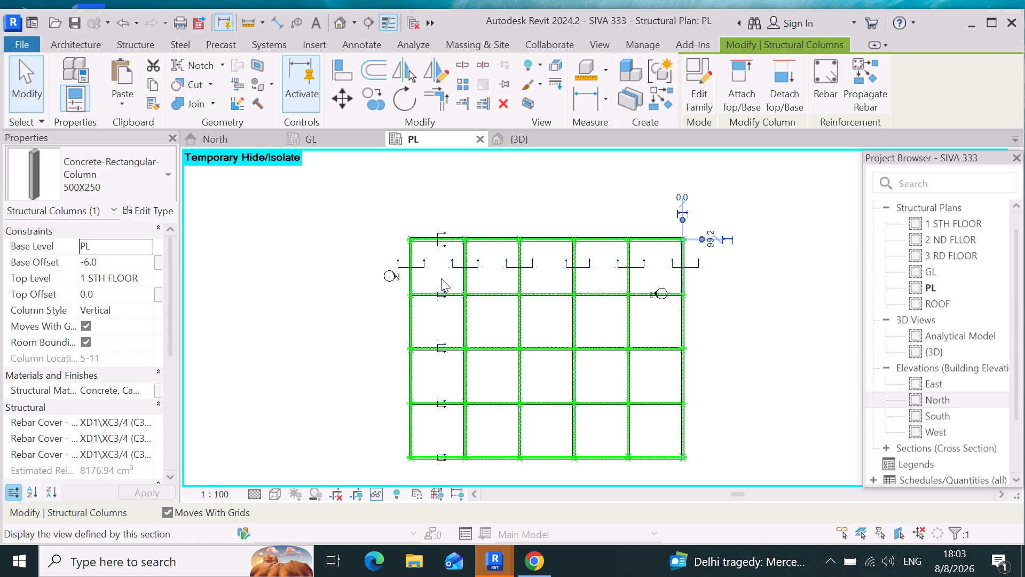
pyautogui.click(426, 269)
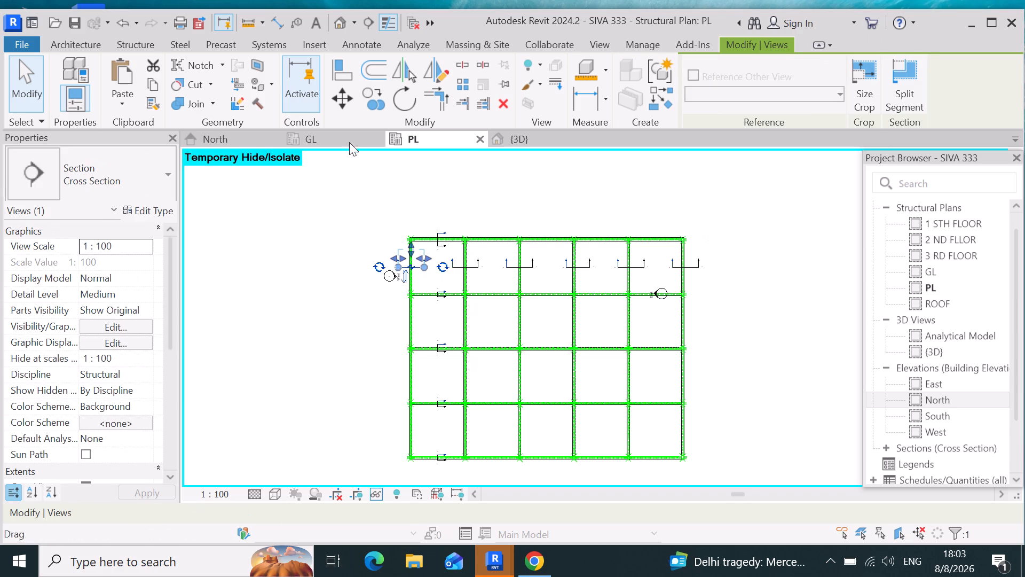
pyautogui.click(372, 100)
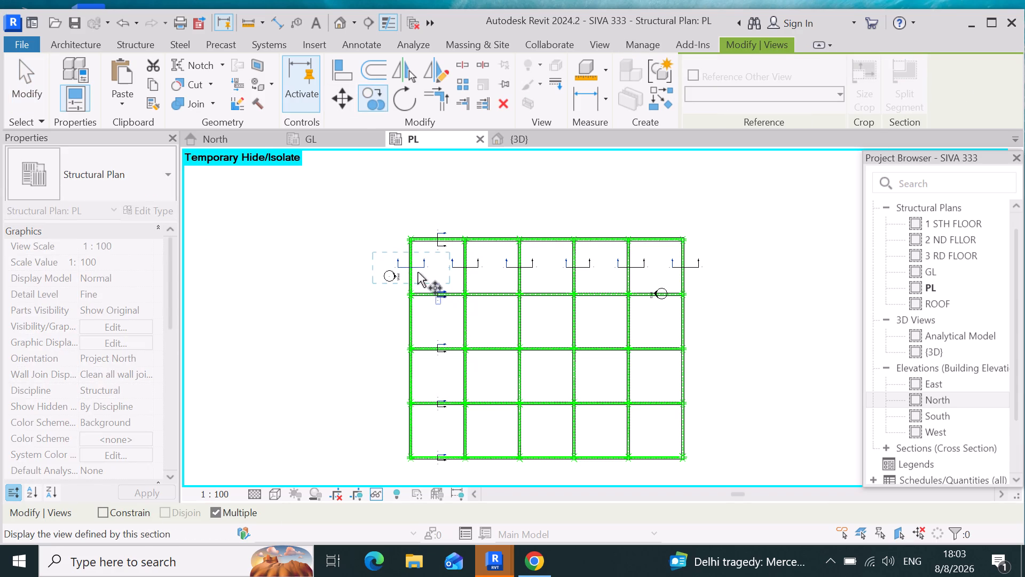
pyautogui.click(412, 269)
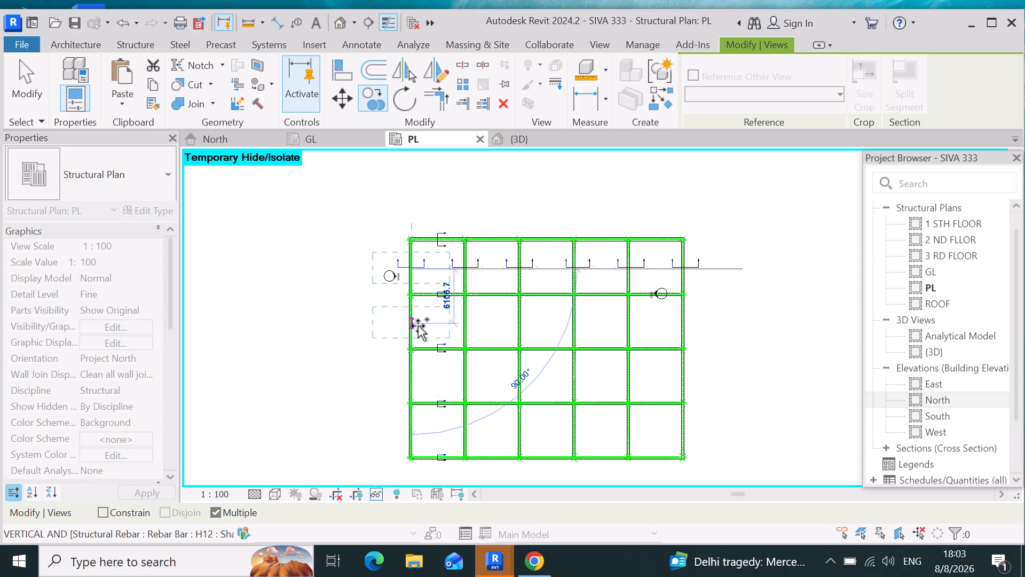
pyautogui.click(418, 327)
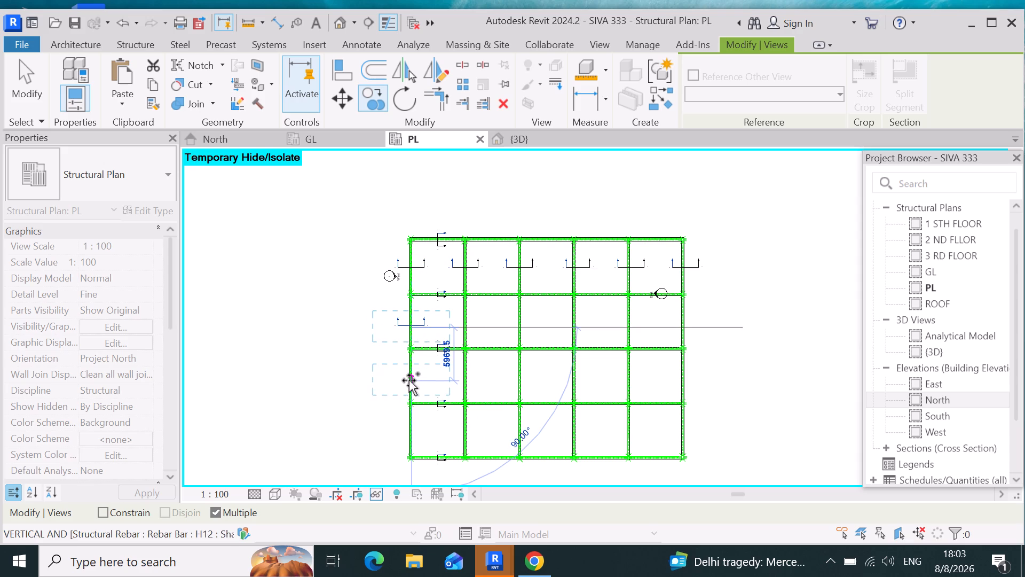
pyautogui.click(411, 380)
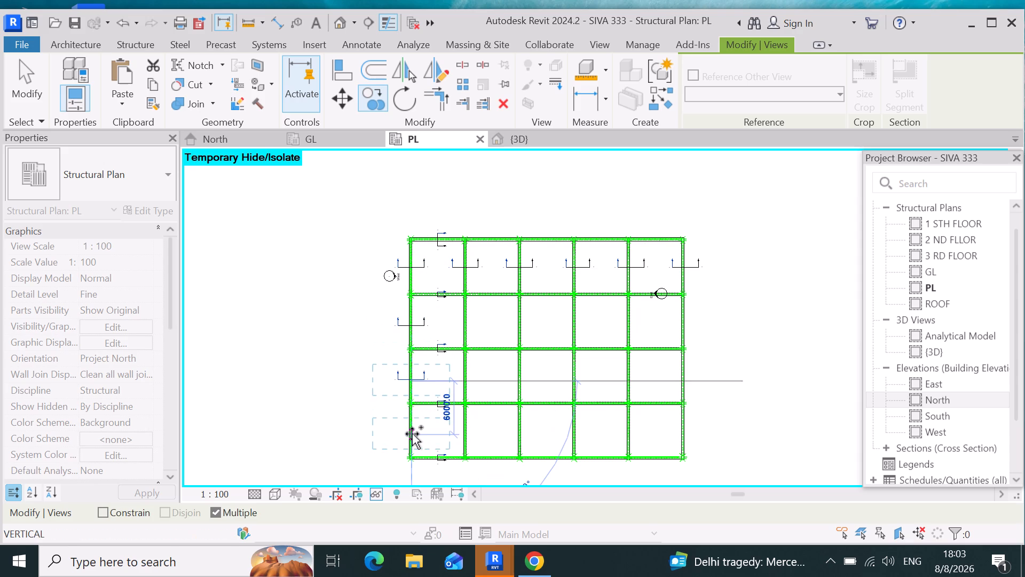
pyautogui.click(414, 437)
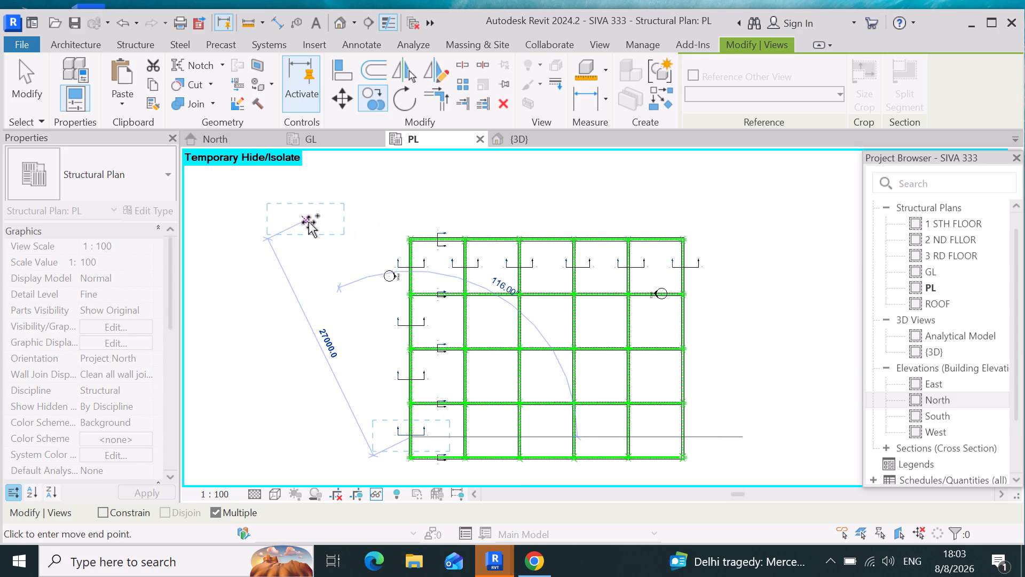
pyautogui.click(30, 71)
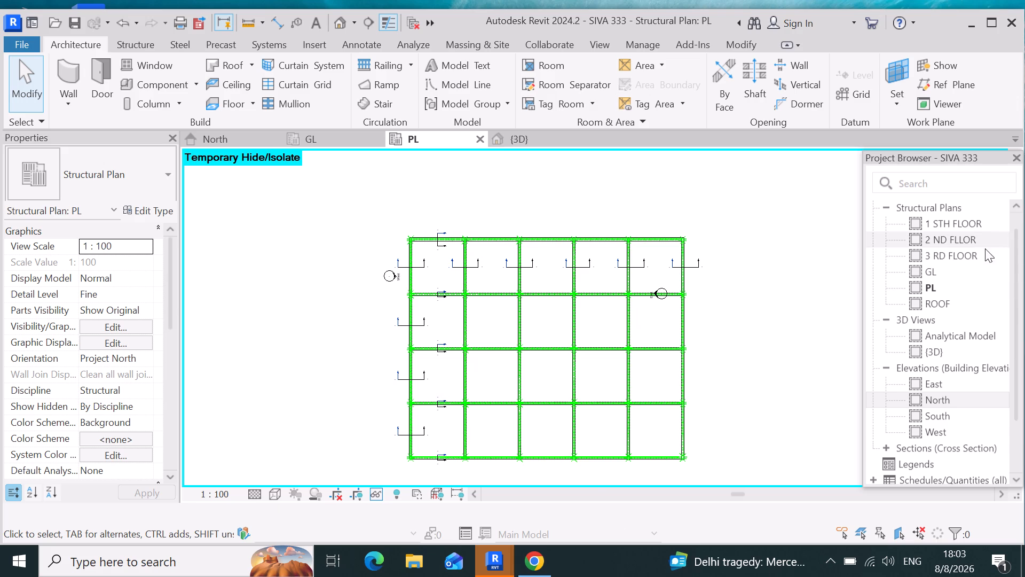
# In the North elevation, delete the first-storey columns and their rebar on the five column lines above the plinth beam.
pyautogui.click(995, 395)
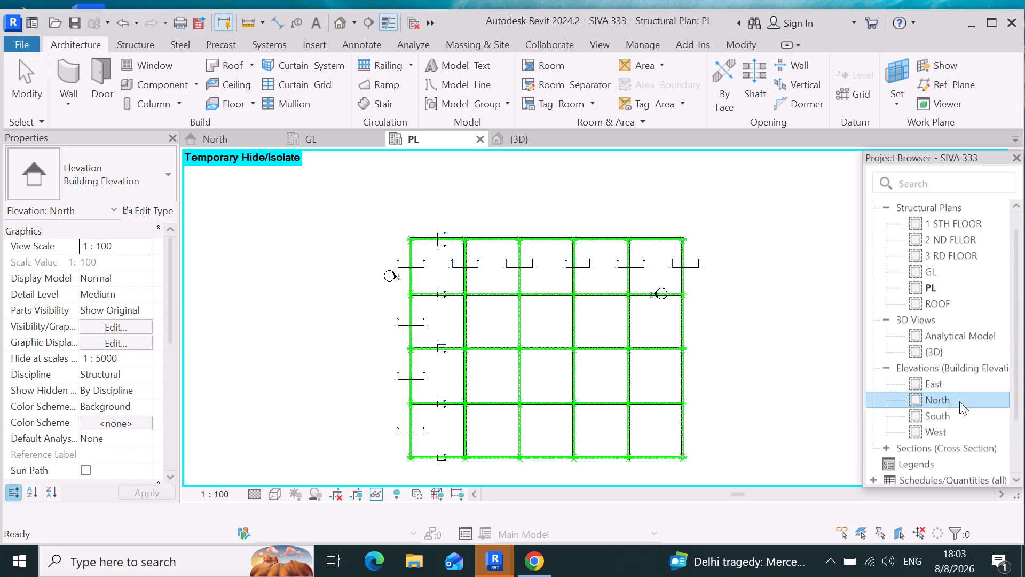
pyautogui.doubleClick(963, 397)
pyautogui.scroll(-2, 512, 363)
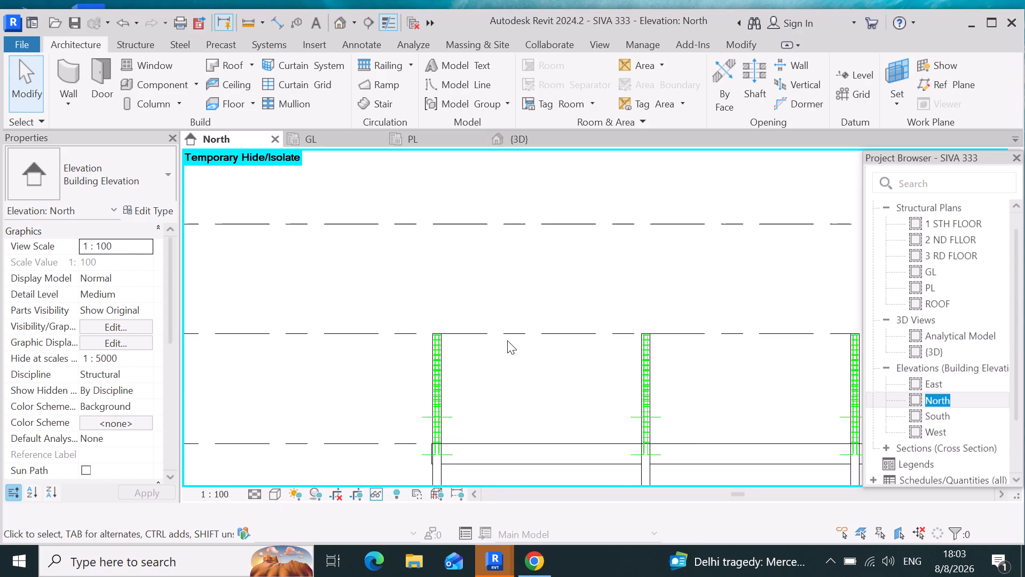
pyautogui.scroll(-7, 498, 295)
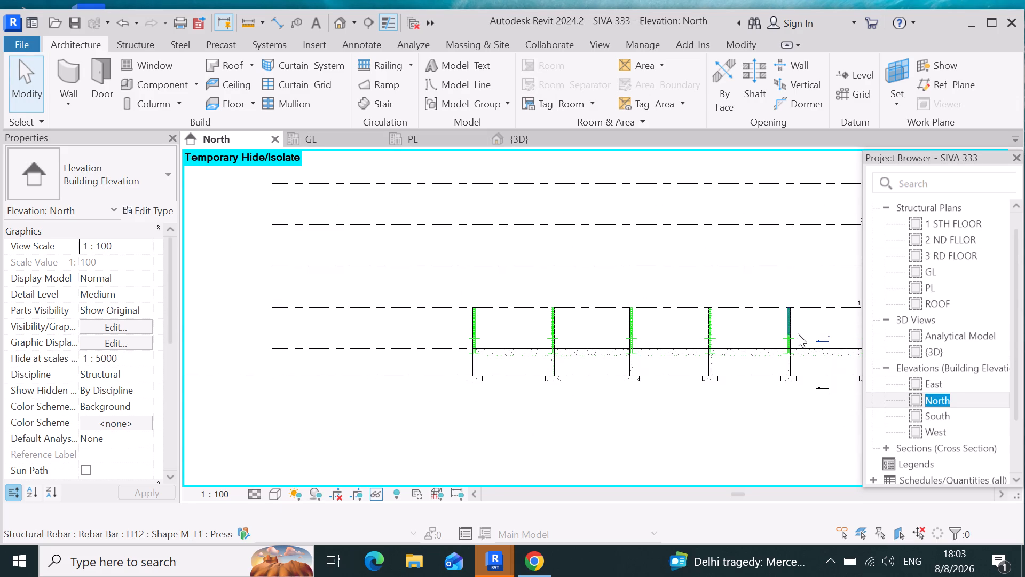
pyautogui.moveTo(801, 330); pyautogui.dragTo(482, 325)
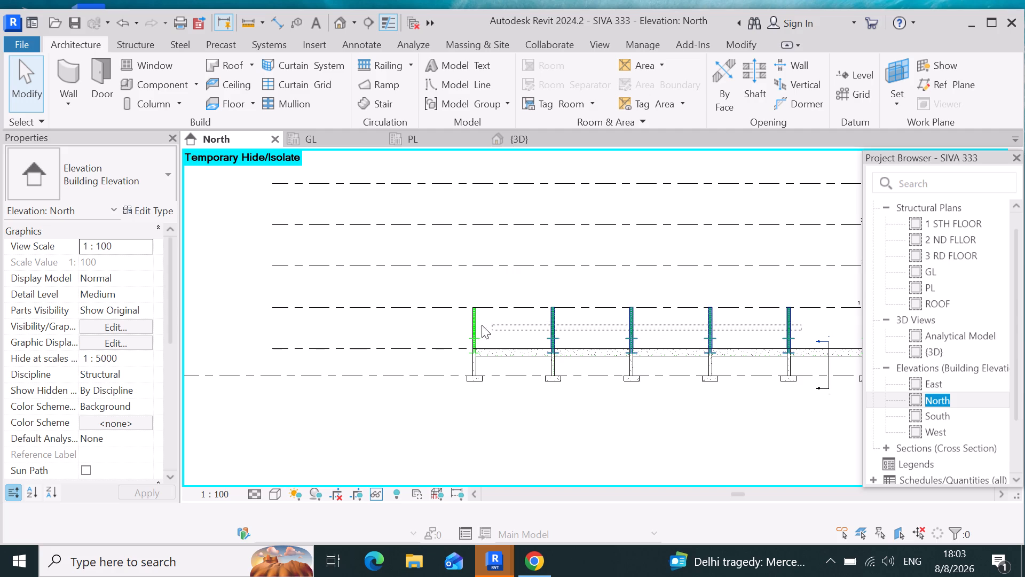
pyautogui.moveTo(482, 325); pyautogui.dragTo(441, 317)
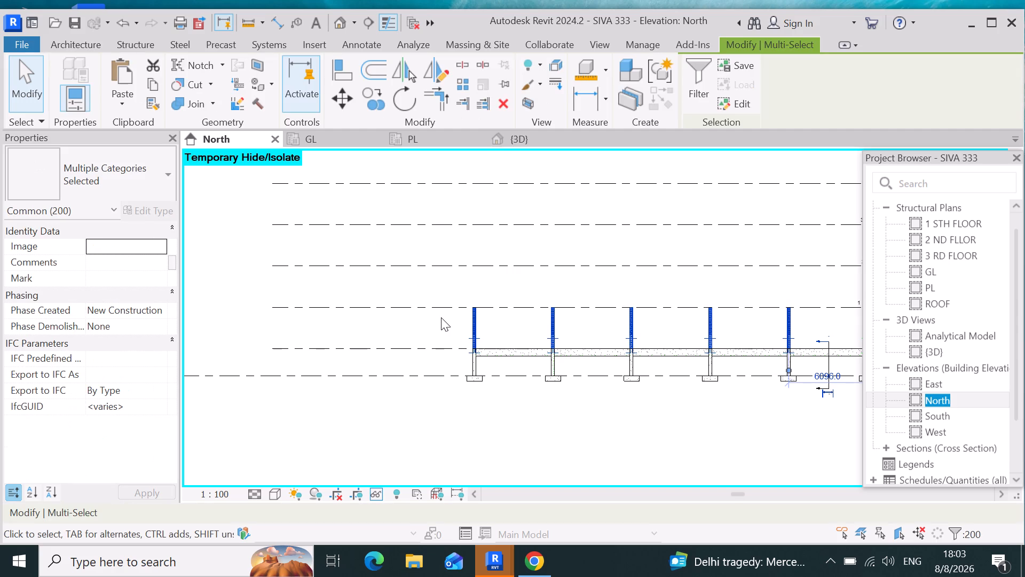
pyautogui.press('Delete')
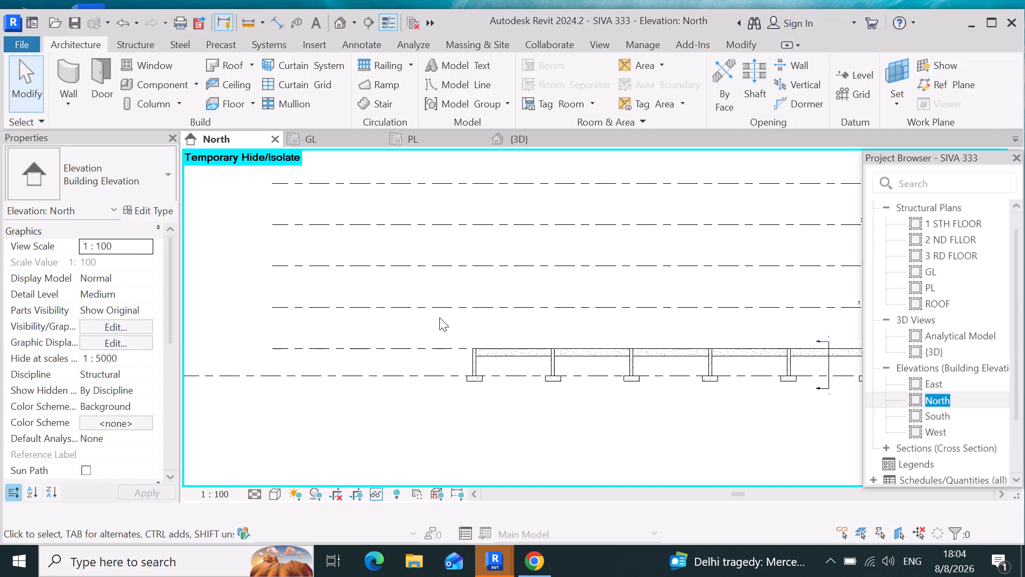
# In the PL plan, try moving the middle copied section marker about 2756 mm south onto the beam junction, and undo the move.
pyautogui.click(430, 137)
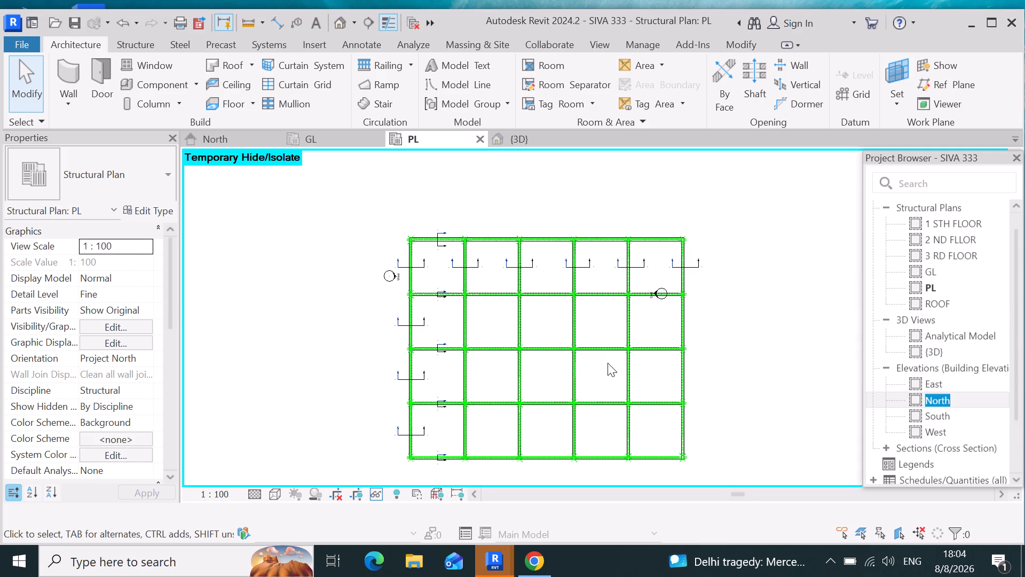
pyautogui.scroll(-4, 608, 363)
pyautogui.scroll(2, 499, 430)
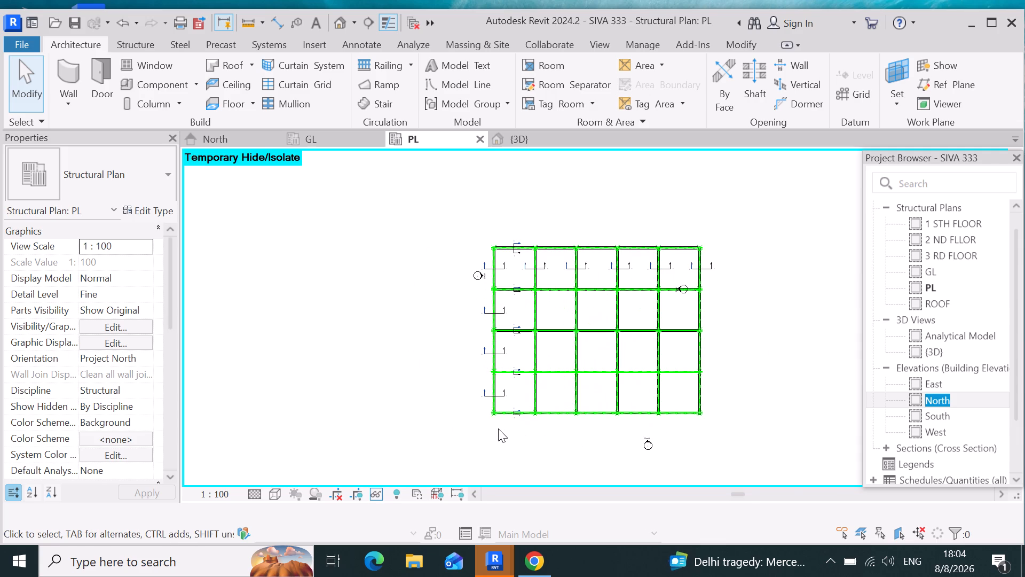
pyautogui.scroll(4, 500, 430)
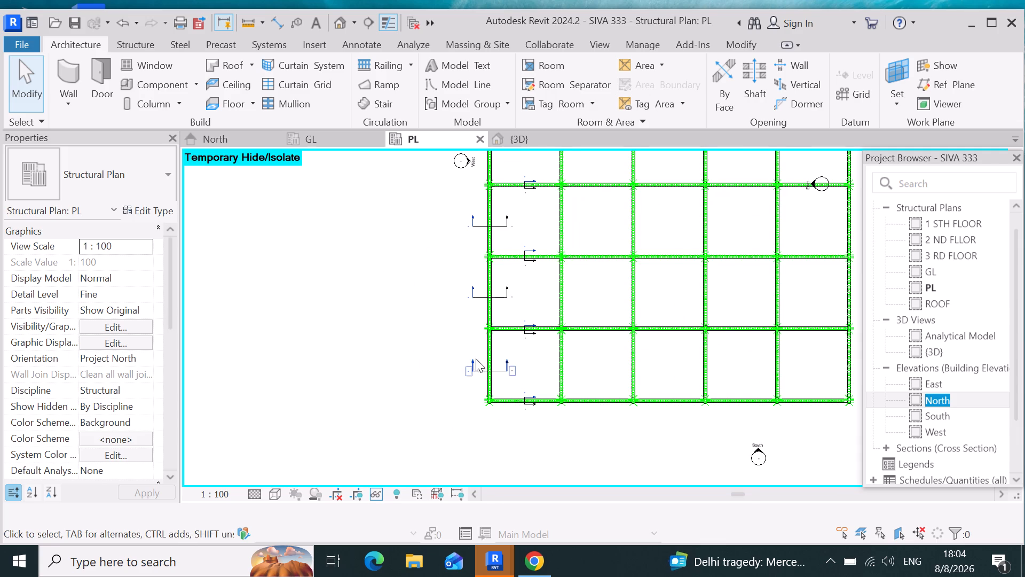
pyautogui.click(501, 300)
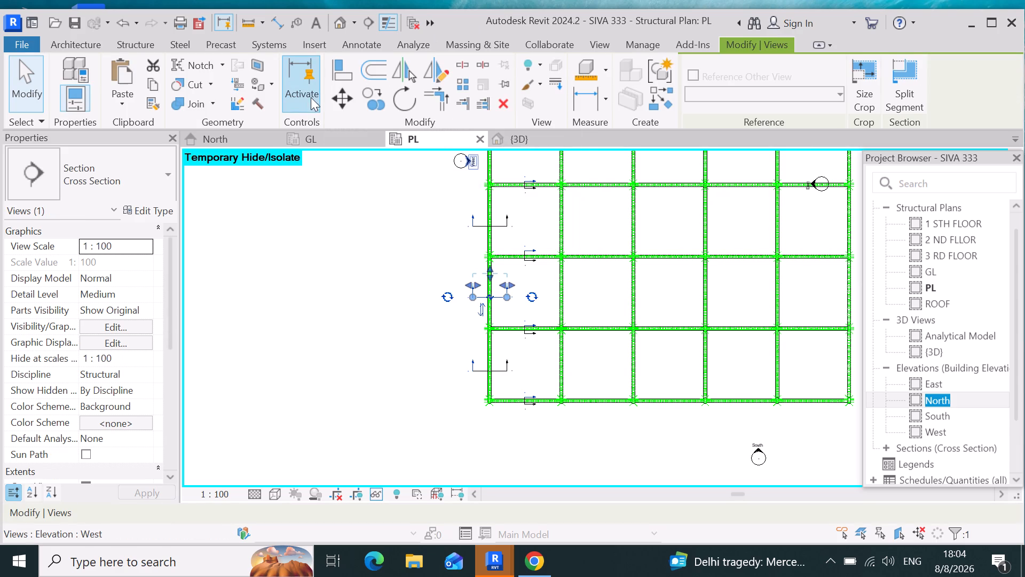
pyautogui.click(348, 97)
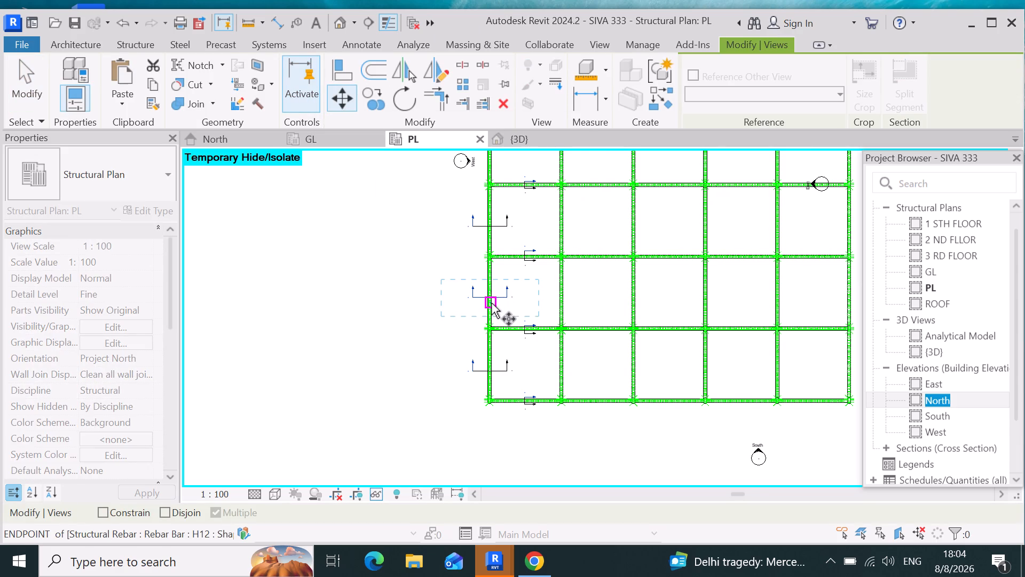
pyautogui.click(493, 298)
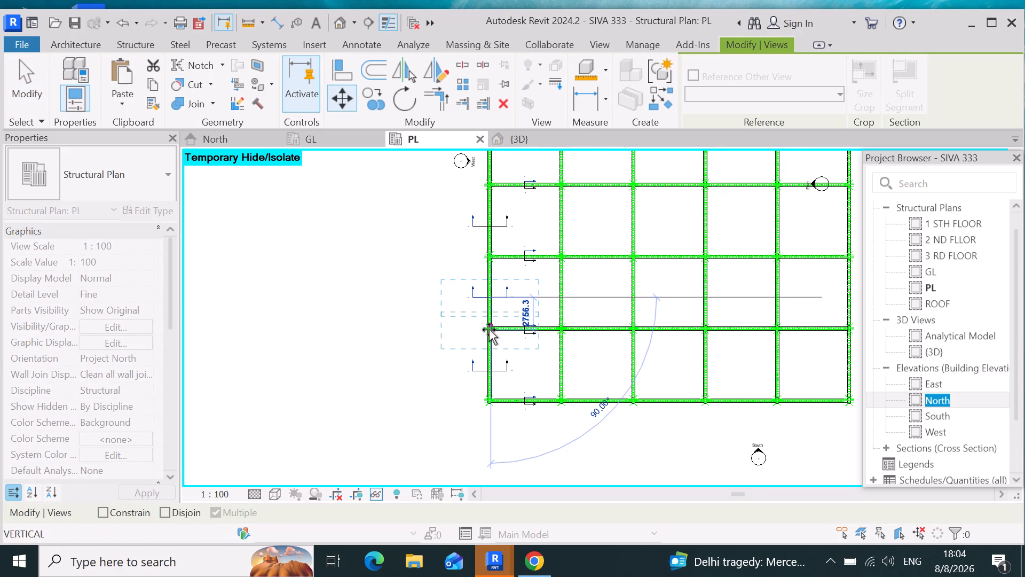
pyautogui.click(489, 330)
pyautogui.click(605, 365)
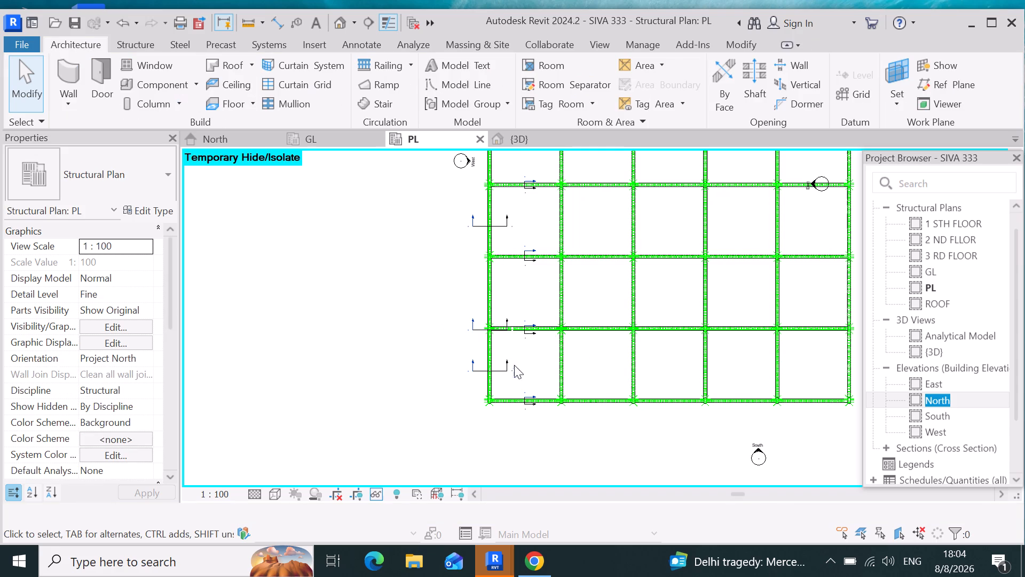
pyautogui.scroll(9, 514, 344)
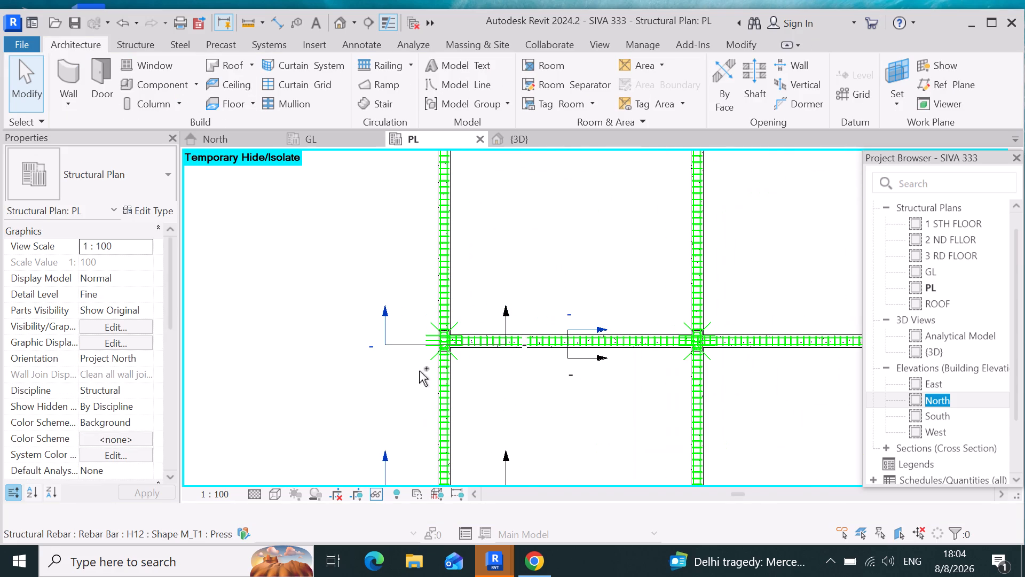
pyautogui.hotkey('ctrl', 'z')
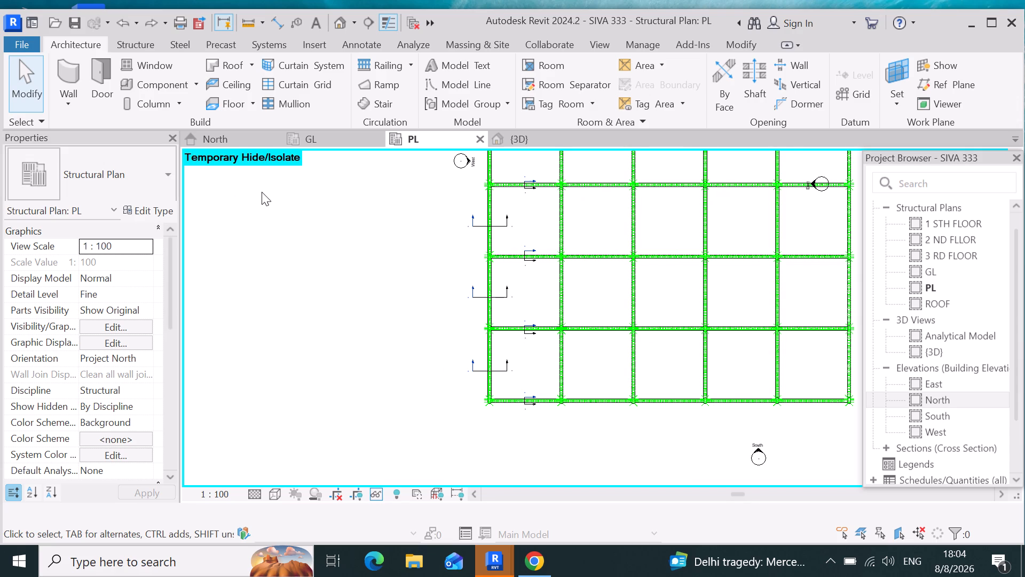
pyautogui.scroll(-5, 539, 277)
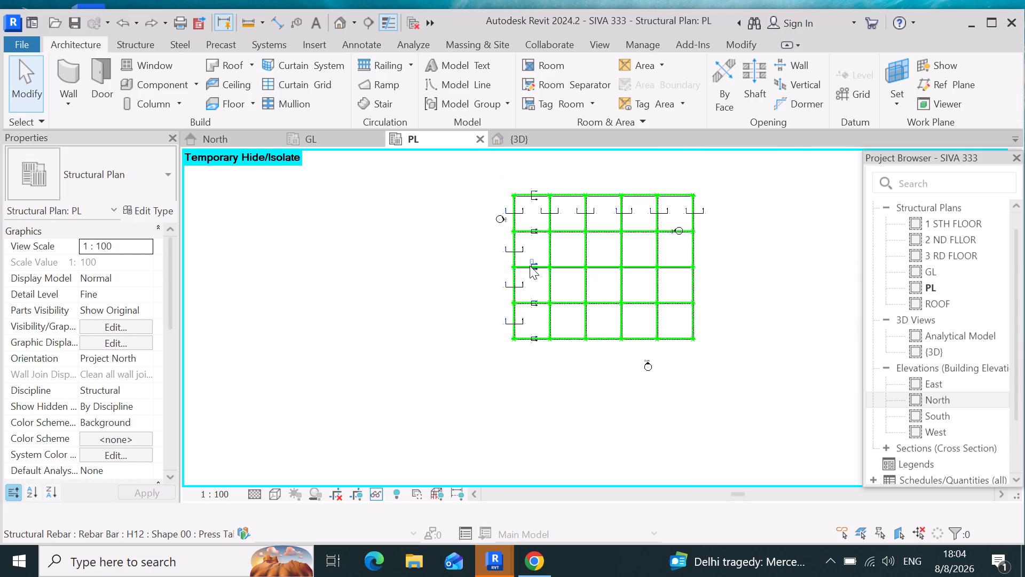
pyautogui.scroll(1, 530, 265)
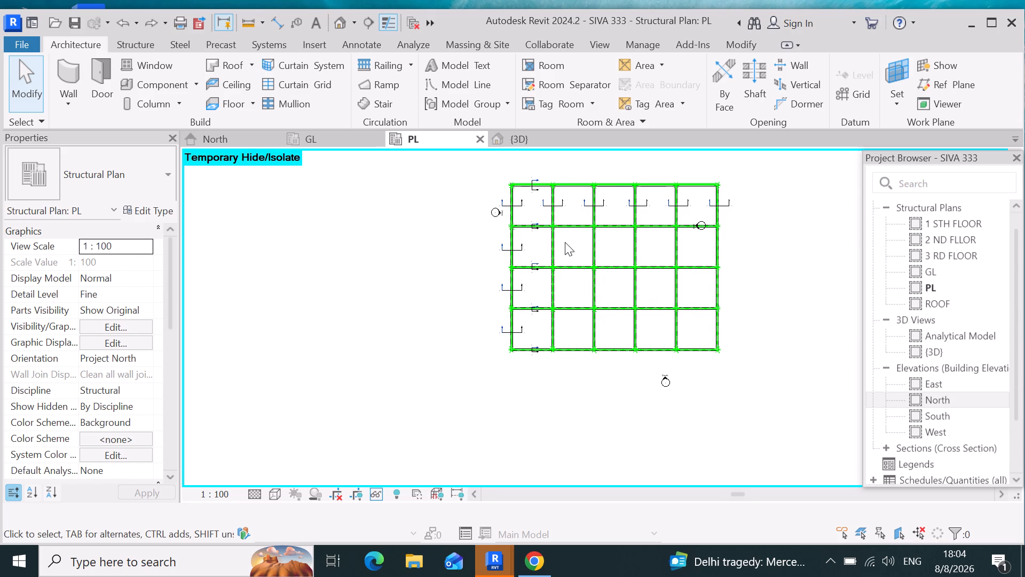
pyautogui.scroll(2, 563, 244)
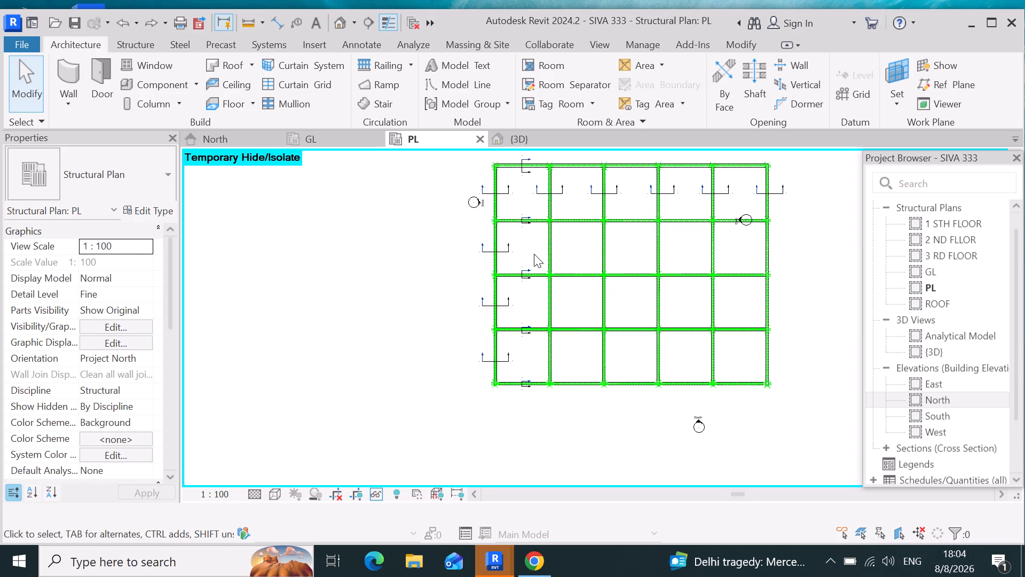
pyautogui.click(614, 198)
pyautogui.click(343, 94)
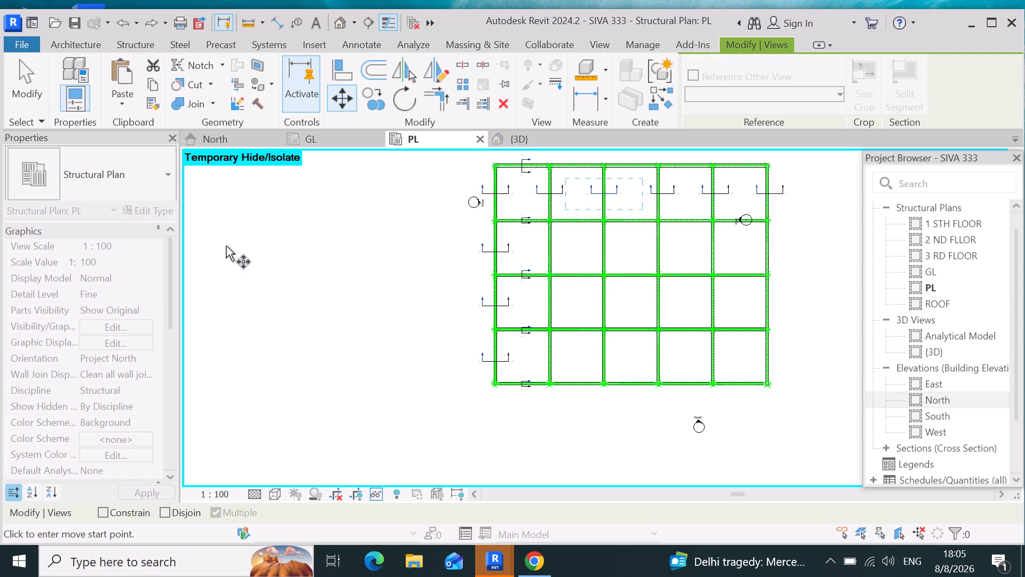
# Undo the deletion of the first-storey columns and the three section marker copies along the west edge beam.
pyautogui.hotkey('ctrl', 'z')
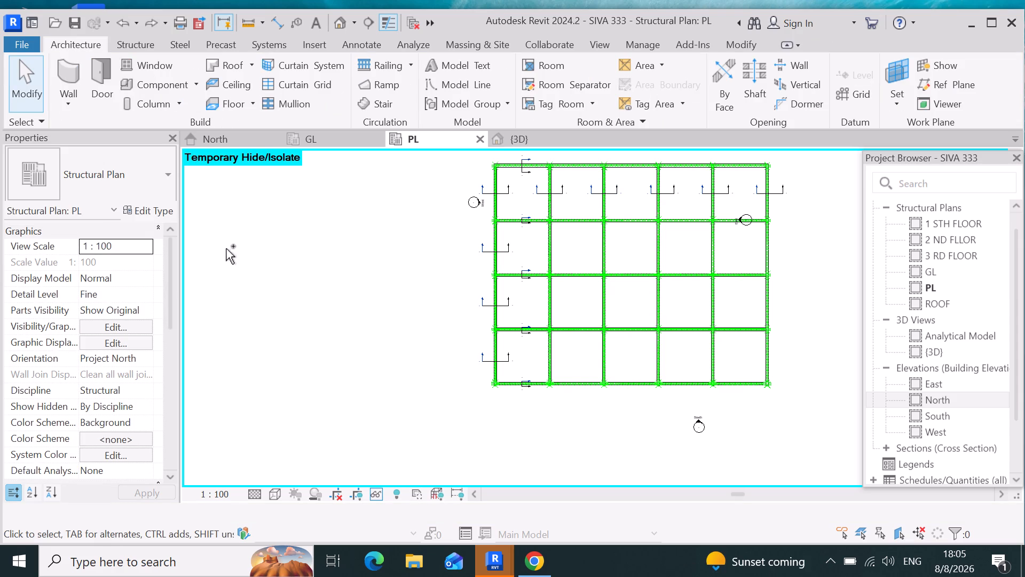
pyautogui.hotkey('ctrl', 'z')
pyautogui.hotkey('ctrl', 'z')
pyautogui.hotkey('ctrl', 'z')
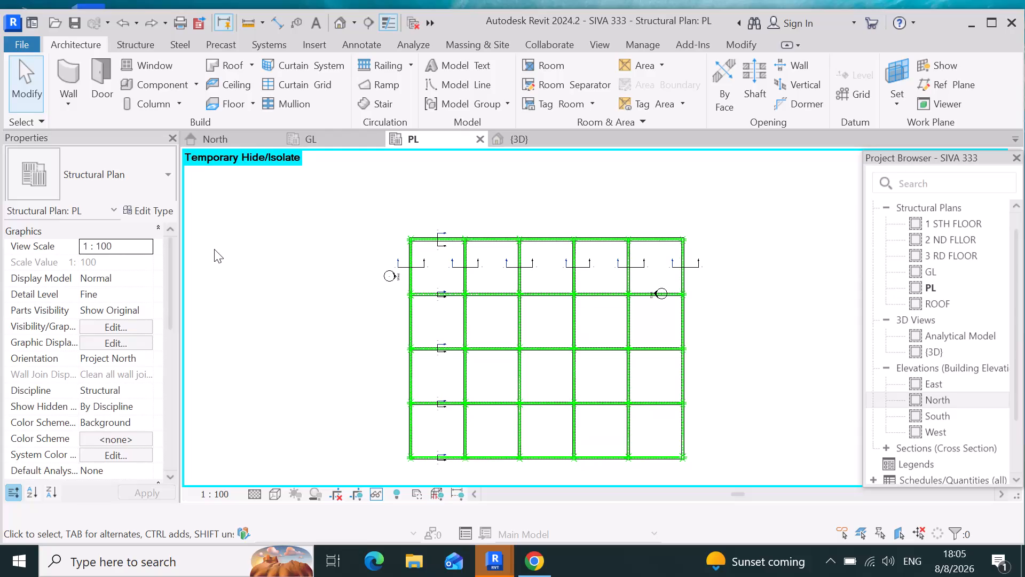
# In the PL plan, copy the section marker crossing the west edge beam into the three bays to its south, about 6000 mm apart.
pyautogui.click(422, 264)
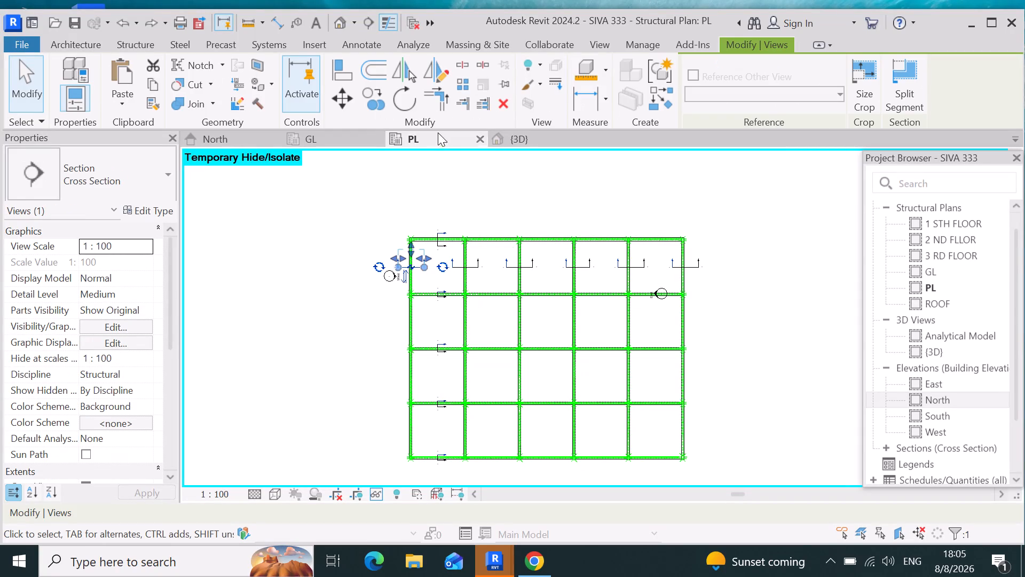
pyautogui.click(364, 103)
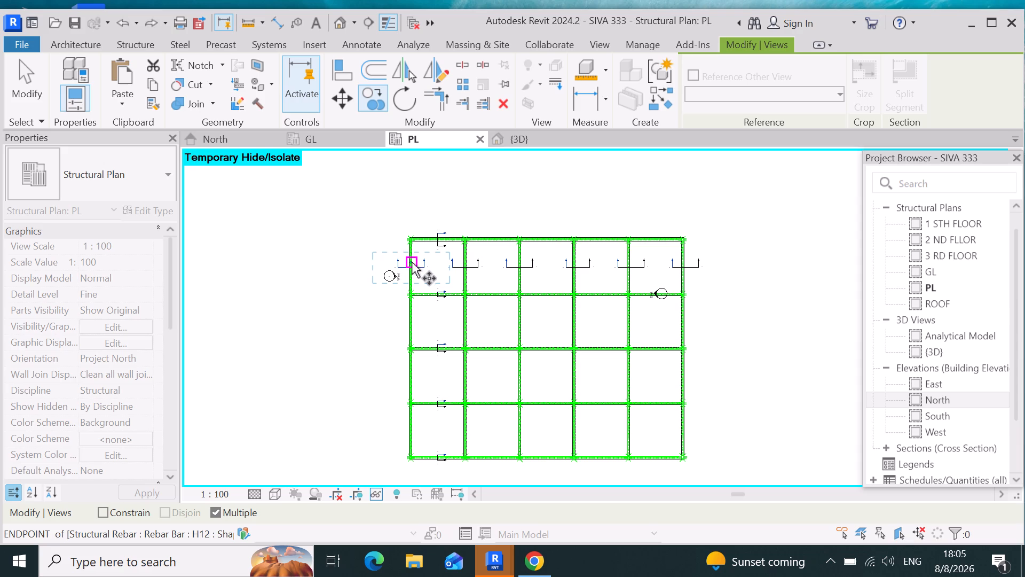
pyautogui.click(409, 267)
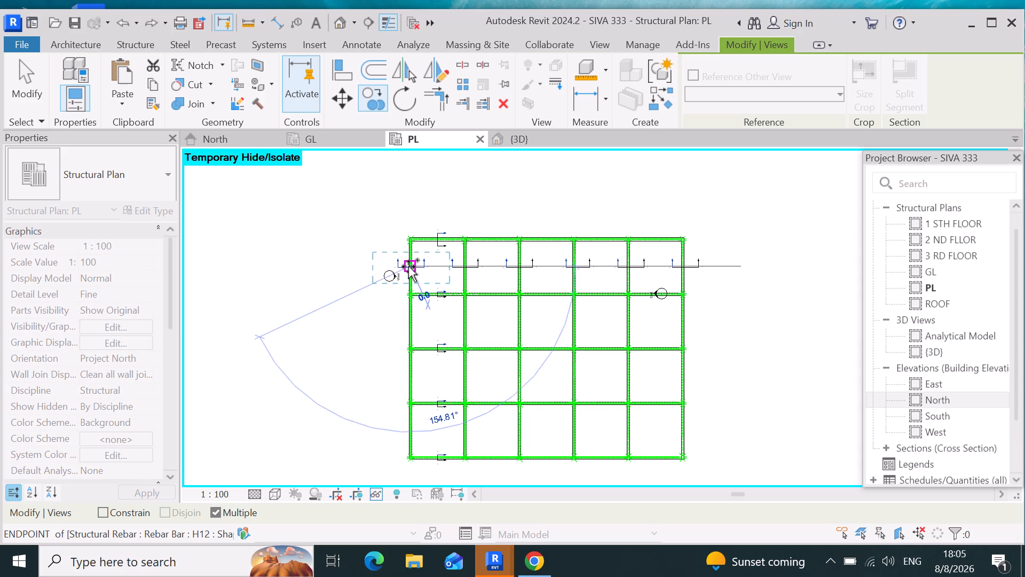
pyautogui.click(412, 323)
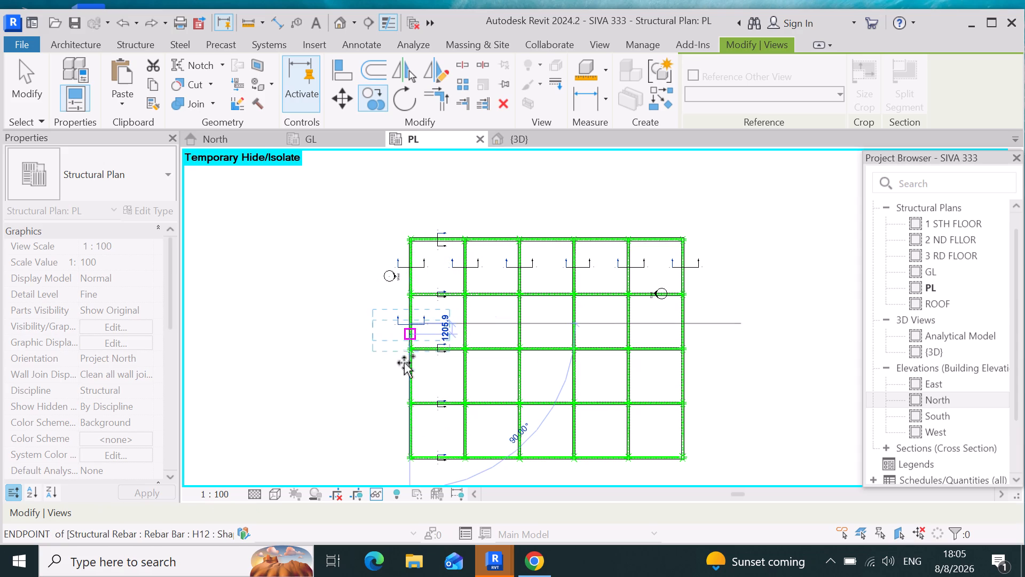
pyautogui.click(412, 380)
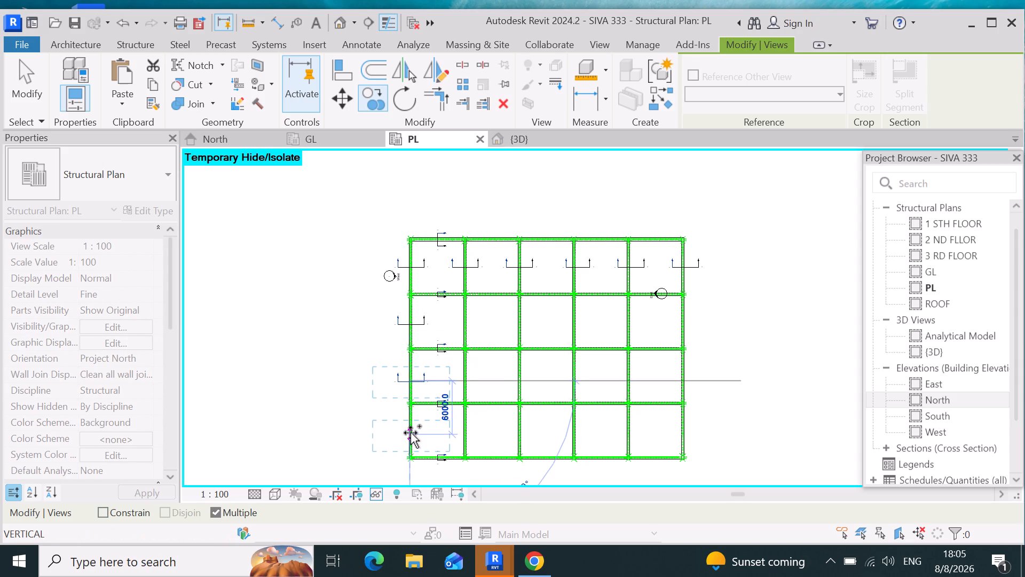
pyautogui.click(411, 433)
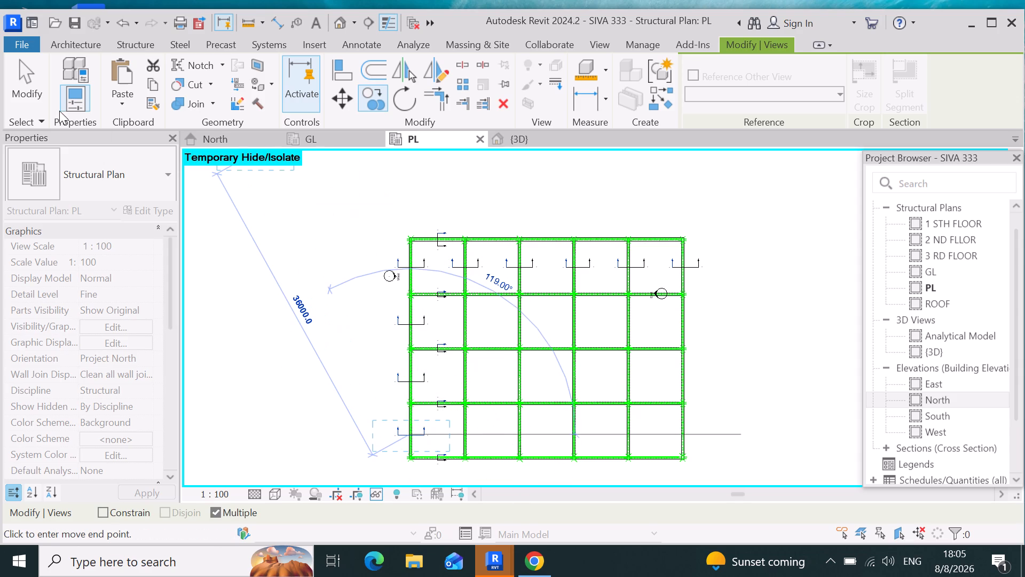
pyautogui.click(35, 96)
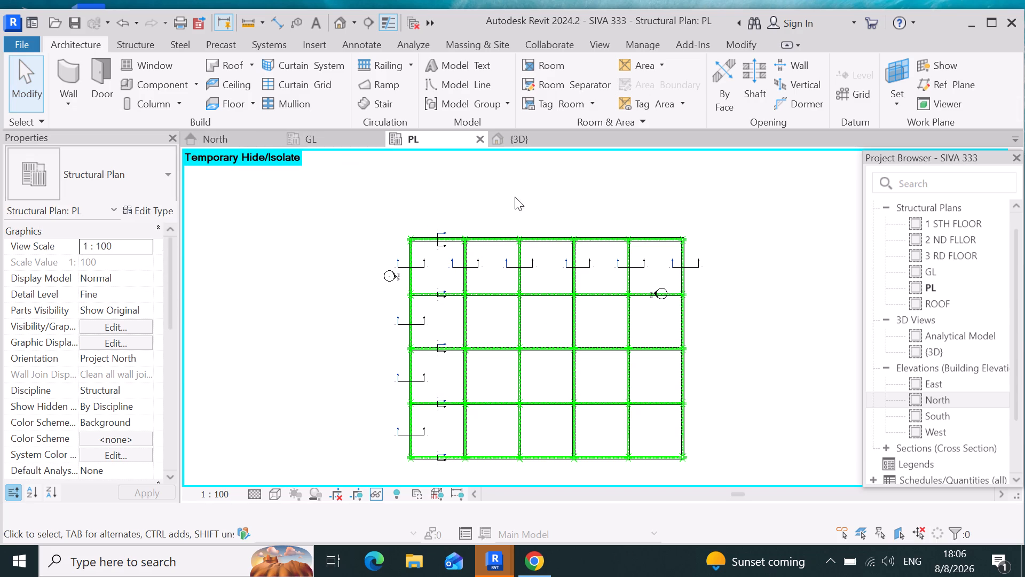
# Start a structural floor sketch on level PL with the Generic 300mm floor type.
pyautogui.scroll(-3, 430, 211)
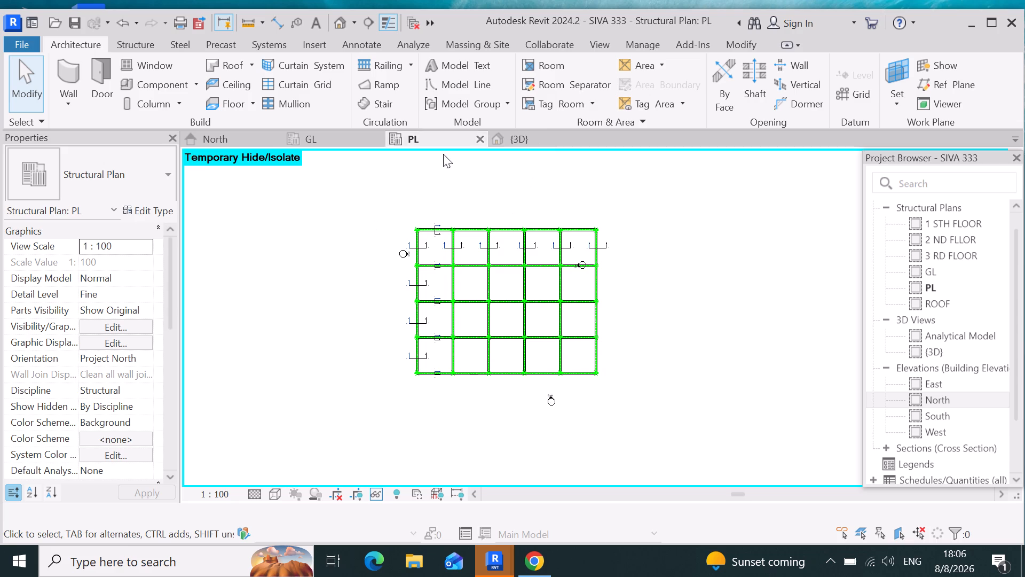
pyautogui.click(124, 42)
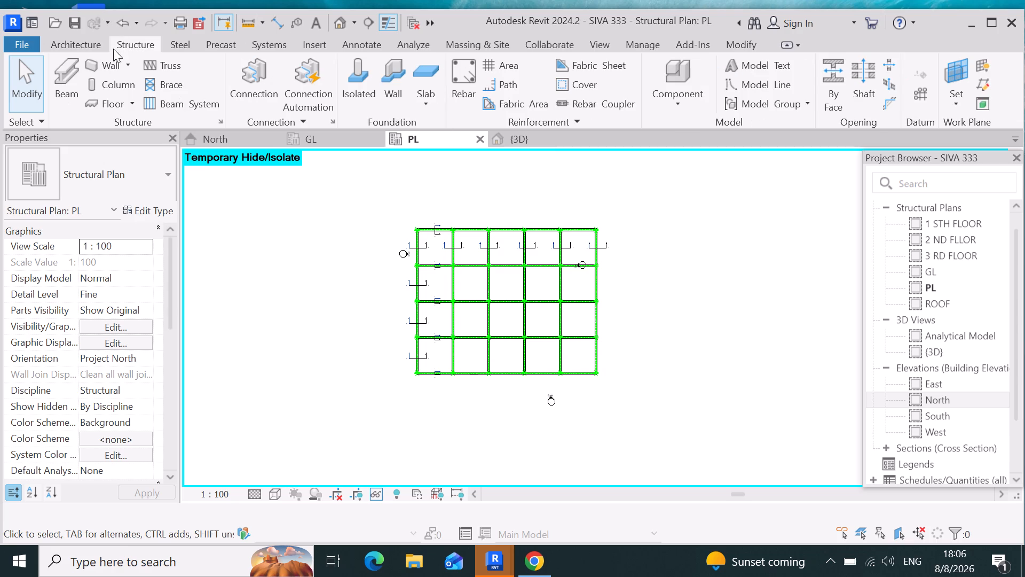
pyautogui.click(90, 38)
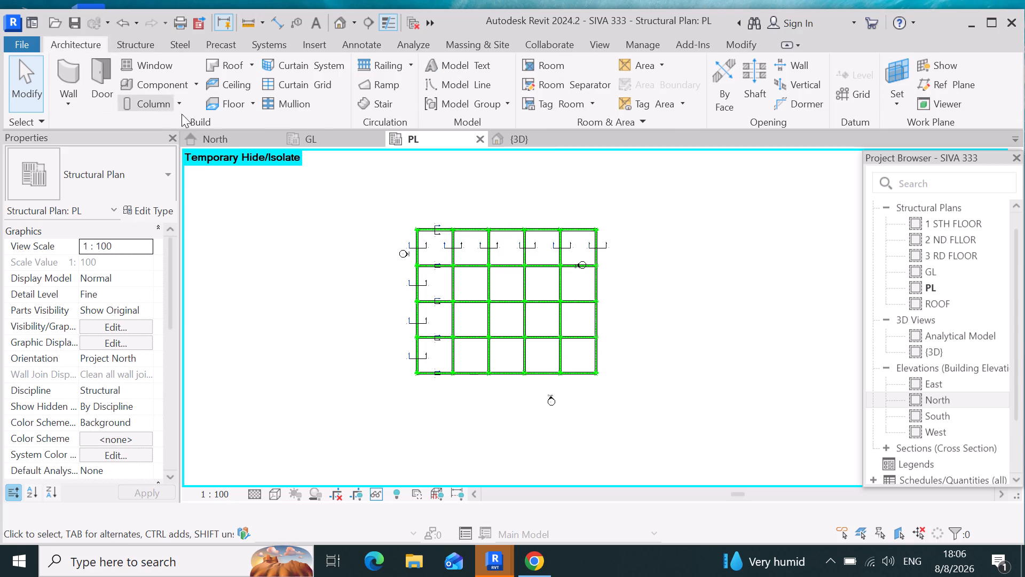
pyautogui.click(249, 106)
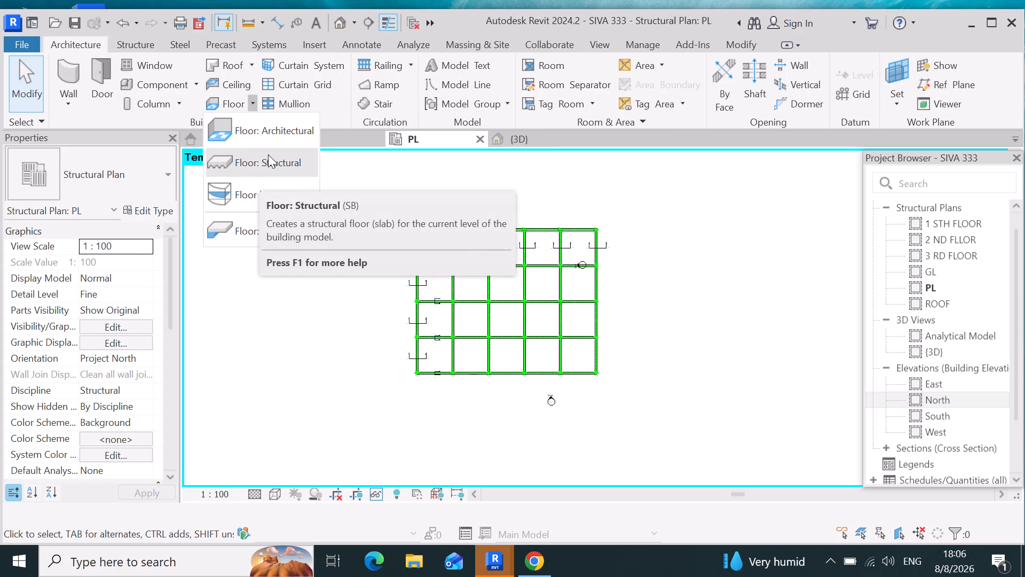
pyautogui.click(271, 161)
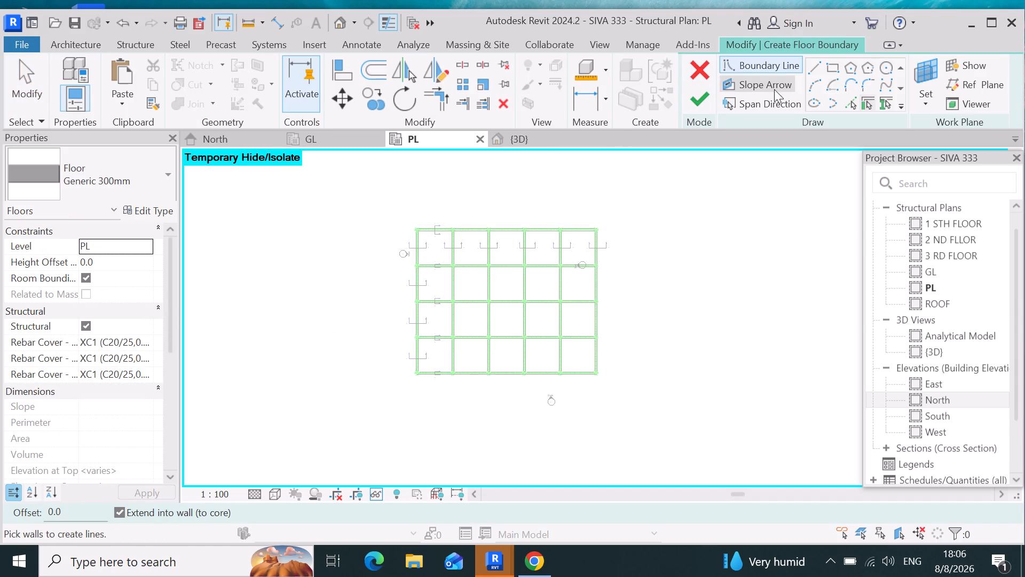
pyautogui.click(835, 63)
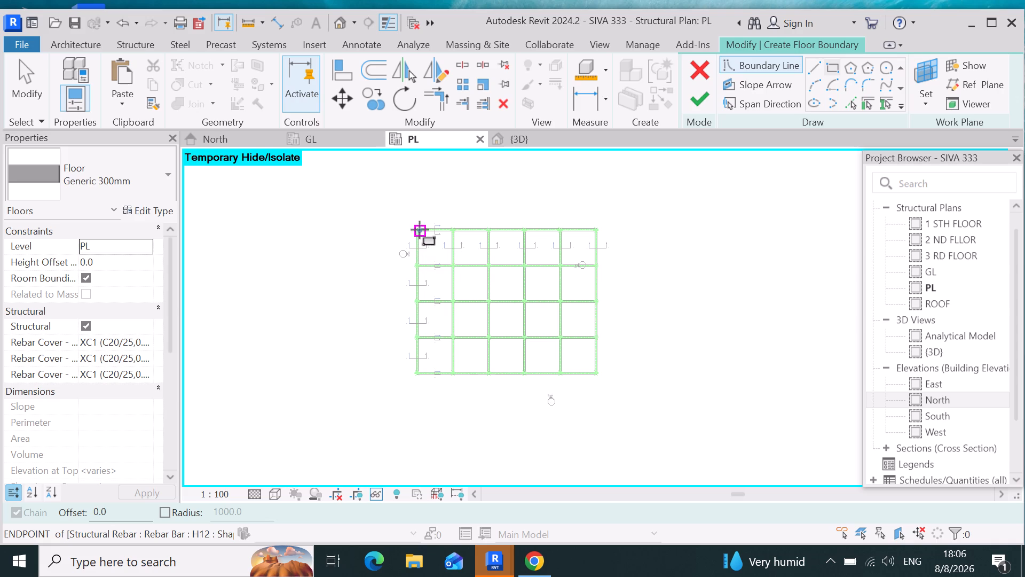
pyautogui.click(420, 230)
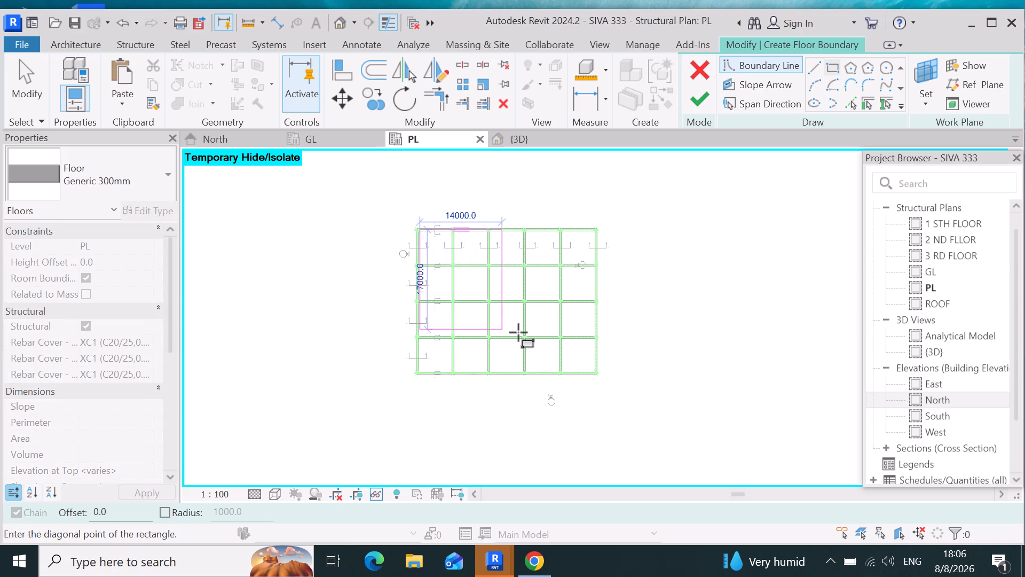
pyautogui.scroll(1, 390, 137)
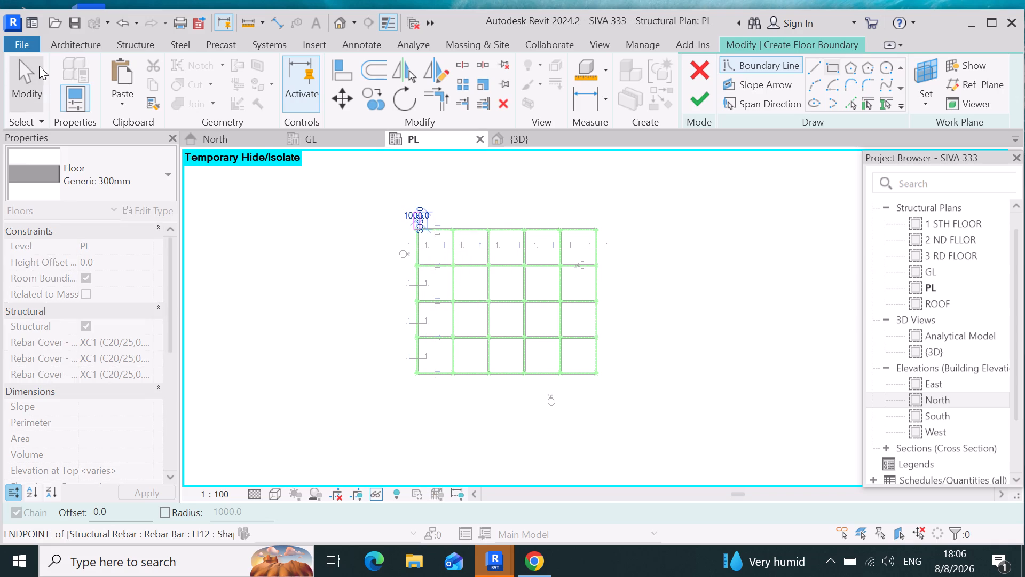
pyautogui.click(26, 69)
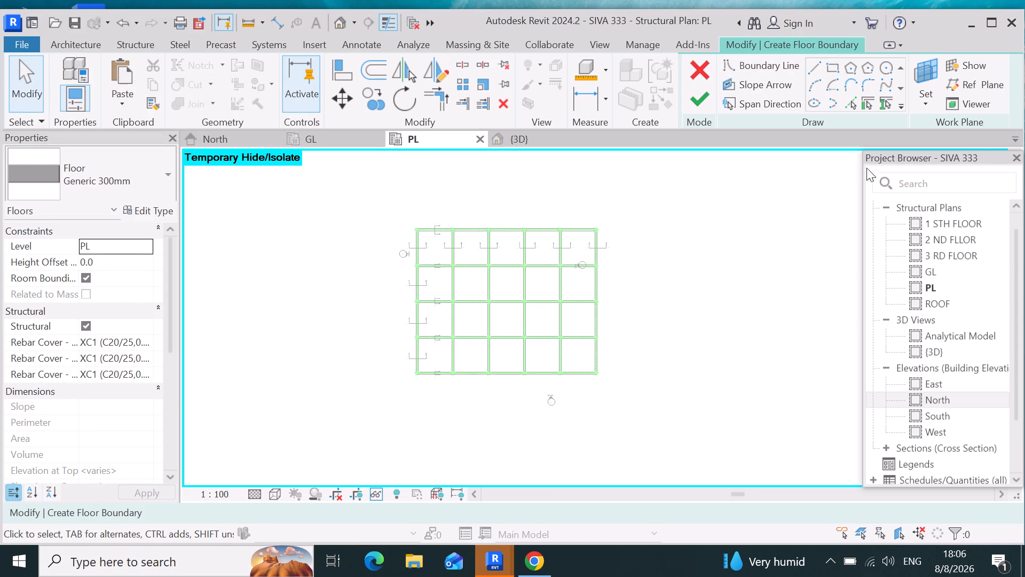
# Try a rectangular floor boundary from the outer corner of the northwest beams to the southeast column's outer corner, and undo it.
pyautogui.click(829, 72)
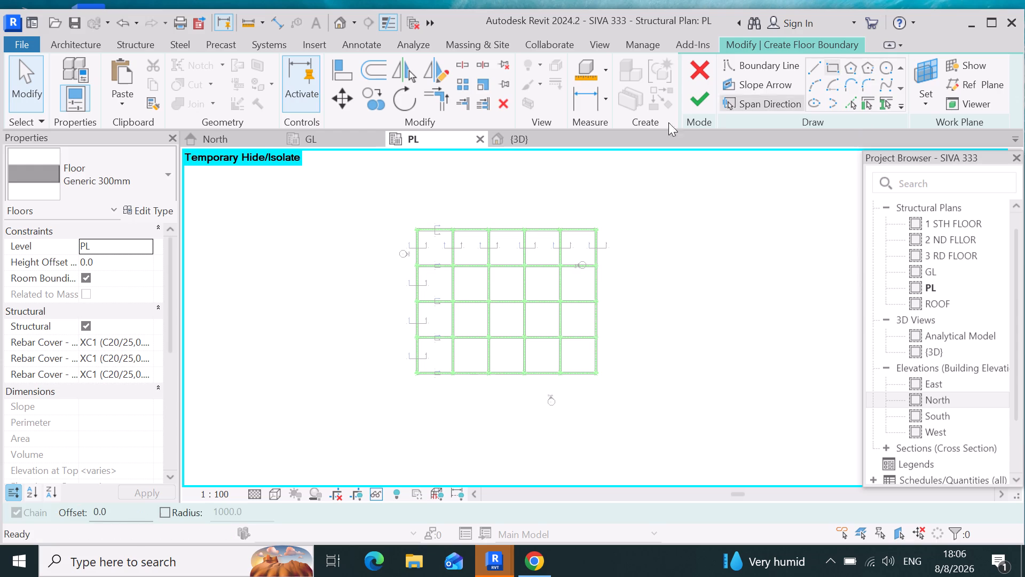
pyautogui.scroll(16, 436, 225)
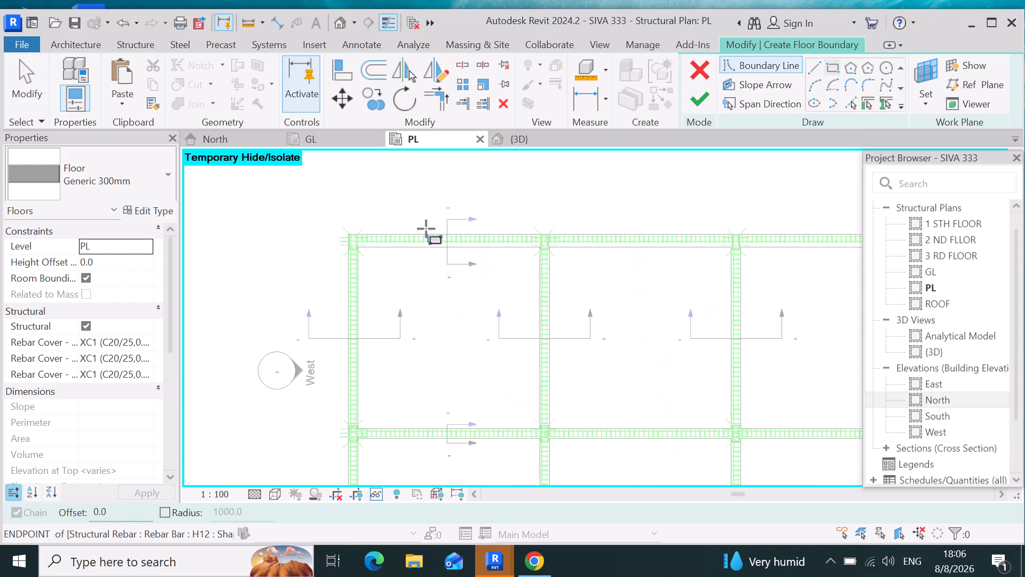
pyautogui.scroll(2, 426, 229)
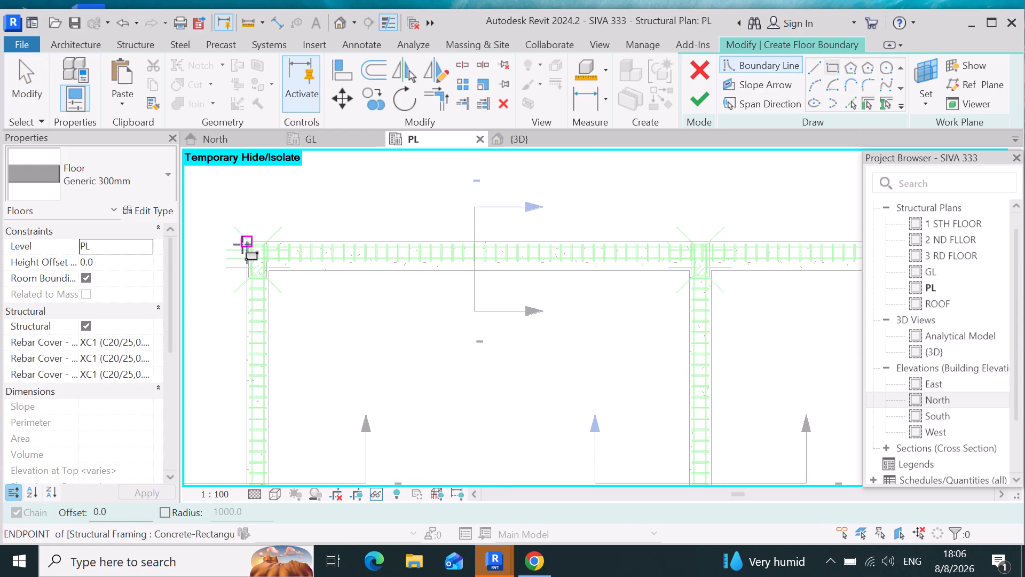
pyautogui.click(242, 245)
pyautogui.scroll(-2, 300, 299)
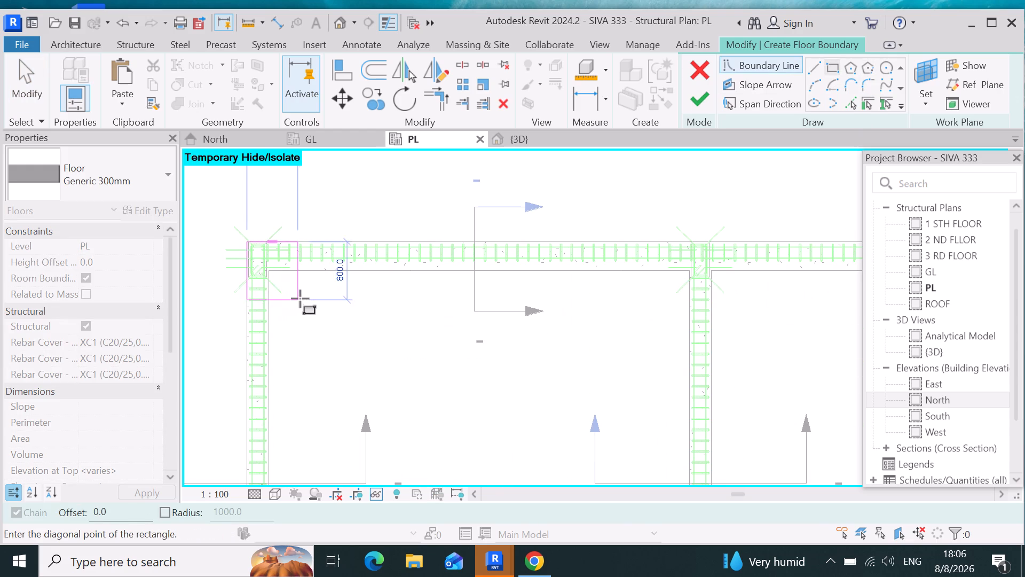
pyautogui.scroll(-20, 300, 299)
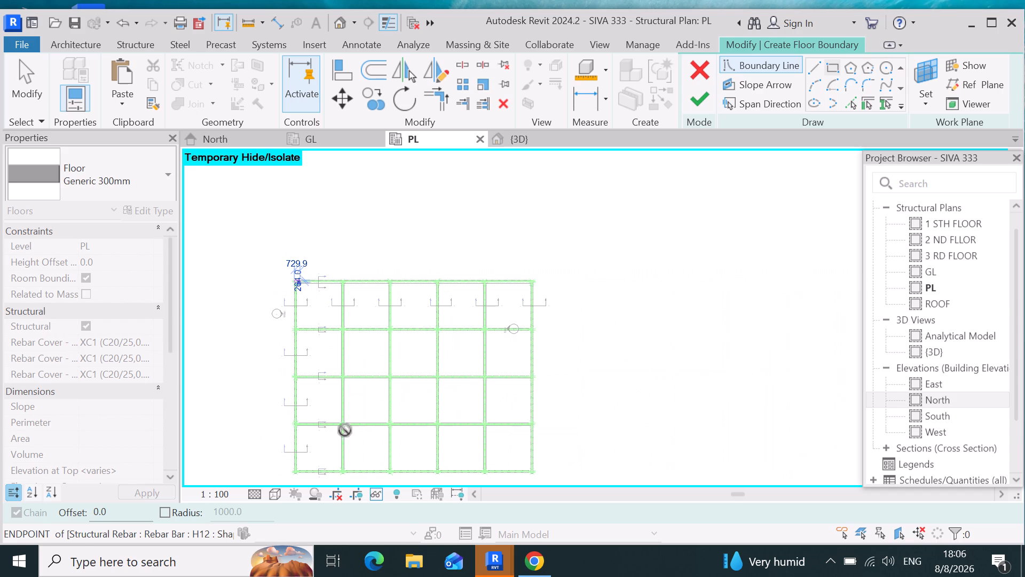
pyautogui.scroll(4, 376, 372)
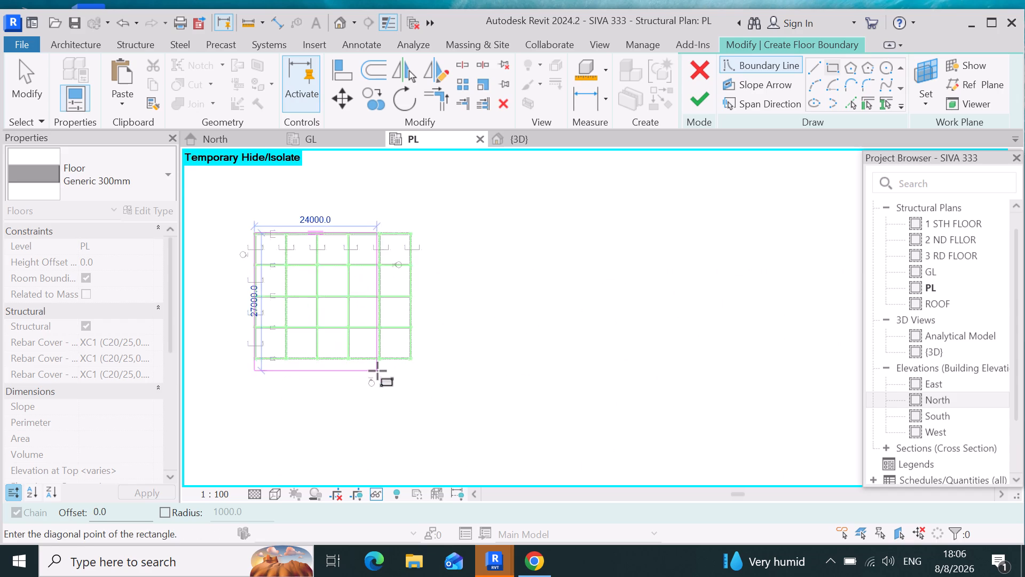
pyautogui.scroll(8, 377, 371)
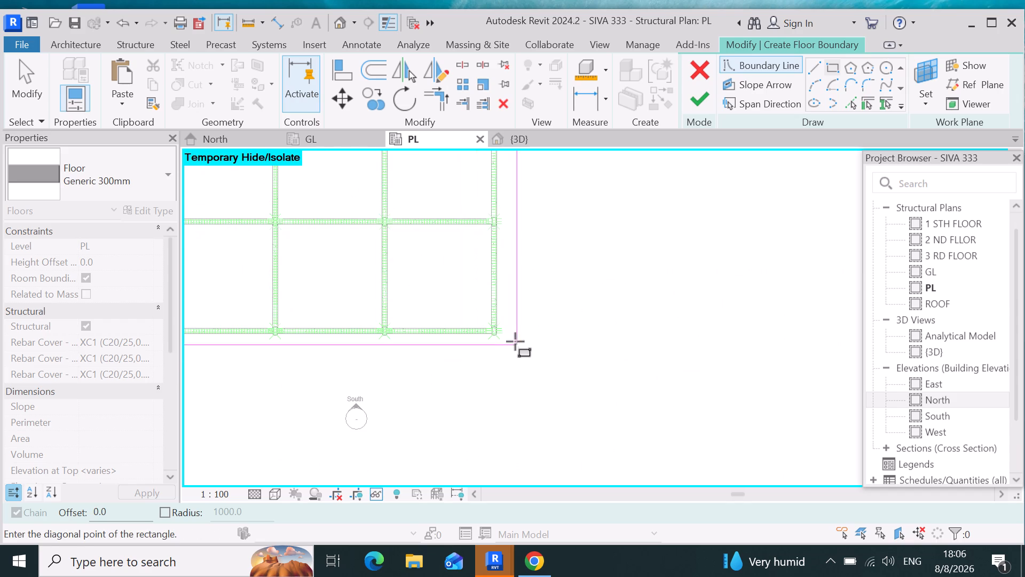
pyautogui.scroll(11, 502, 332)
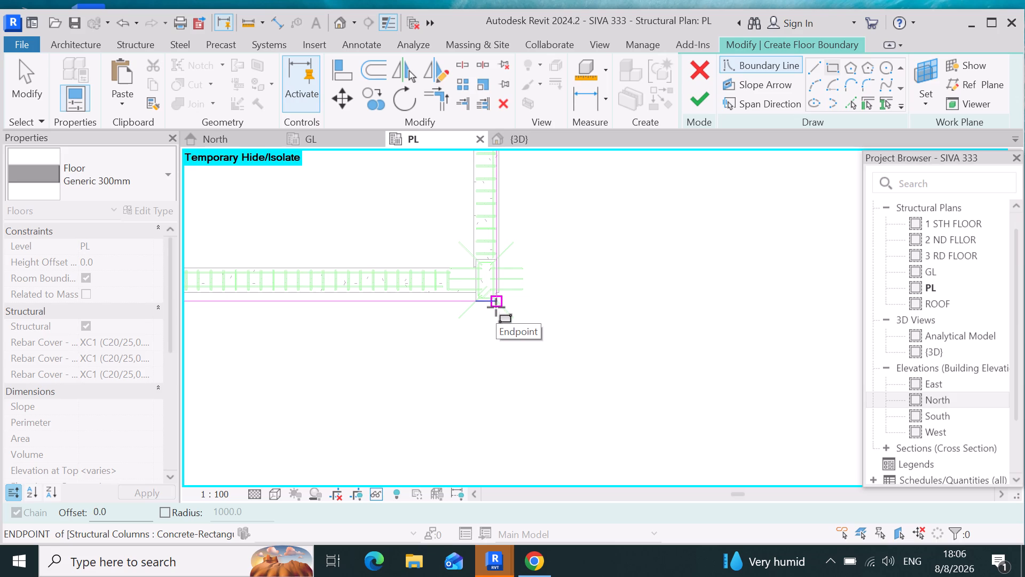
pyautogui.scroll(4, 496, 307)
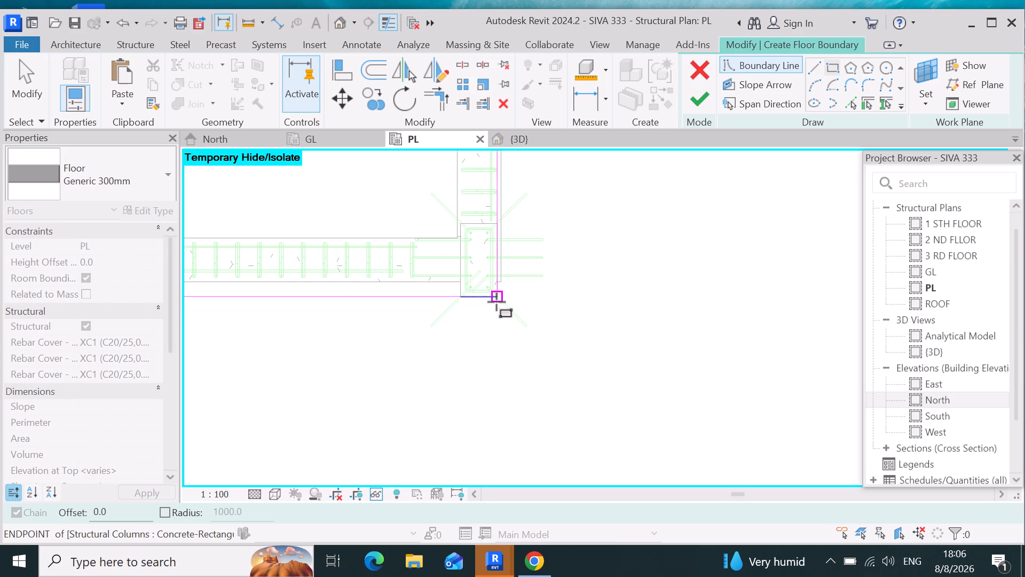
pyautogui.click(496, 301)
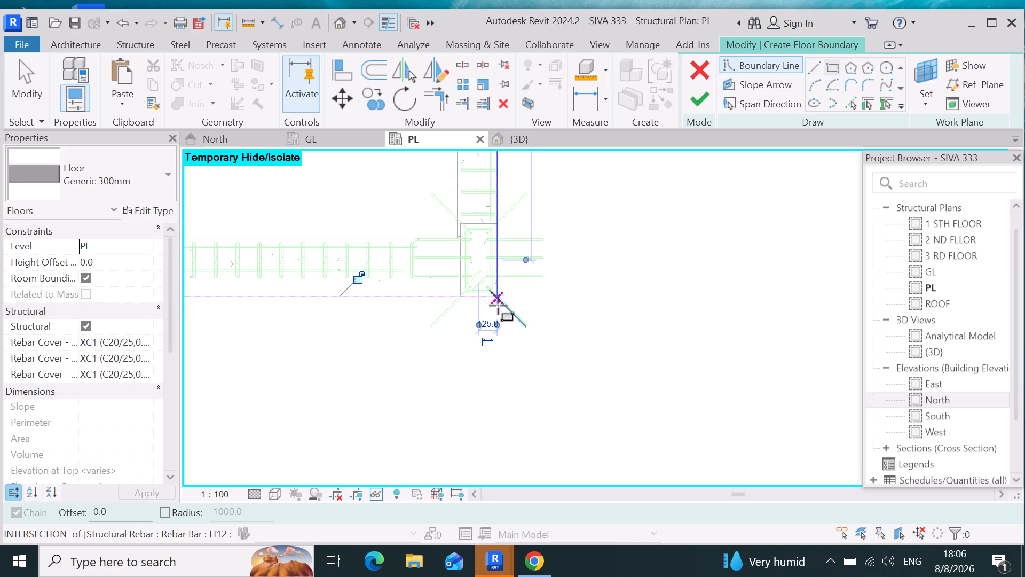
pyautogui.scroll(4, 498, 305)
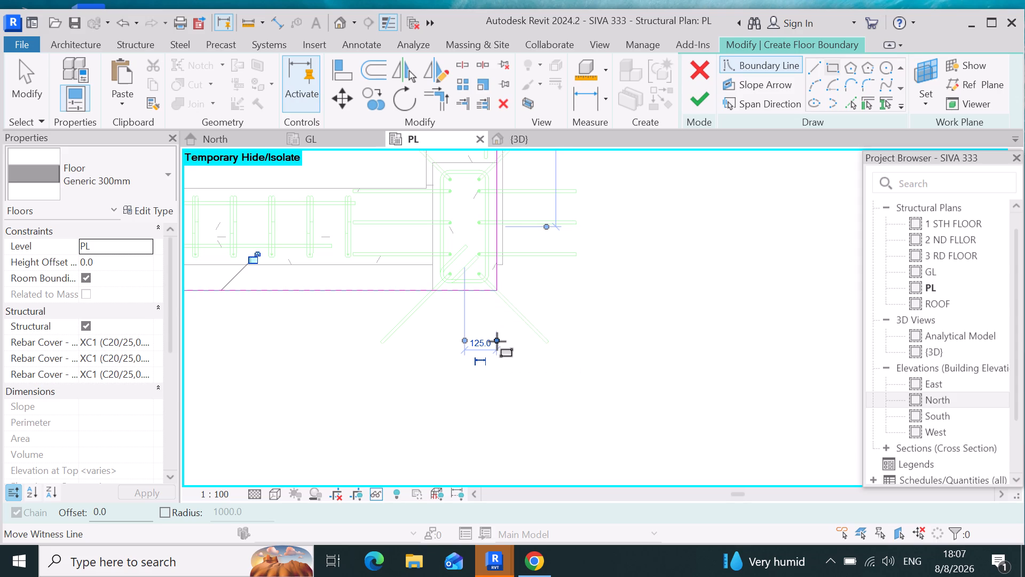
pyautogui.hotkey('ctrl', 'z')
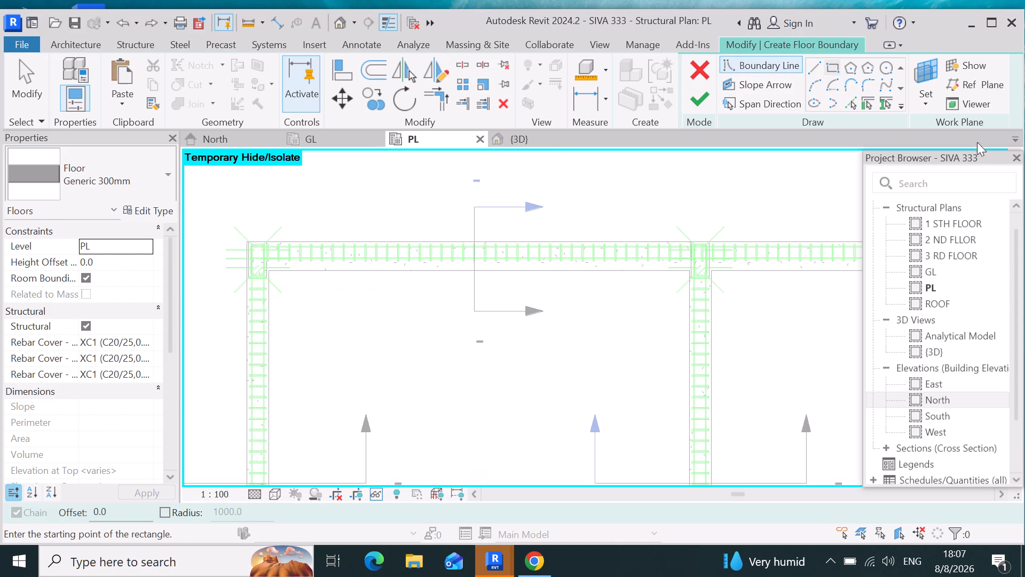
# Draw a rectangular floor boundary of about 767 m² from the northwest beams' outer corner to just outside the southeast column, and finish the floor.
pyautogui.click(833, 71)
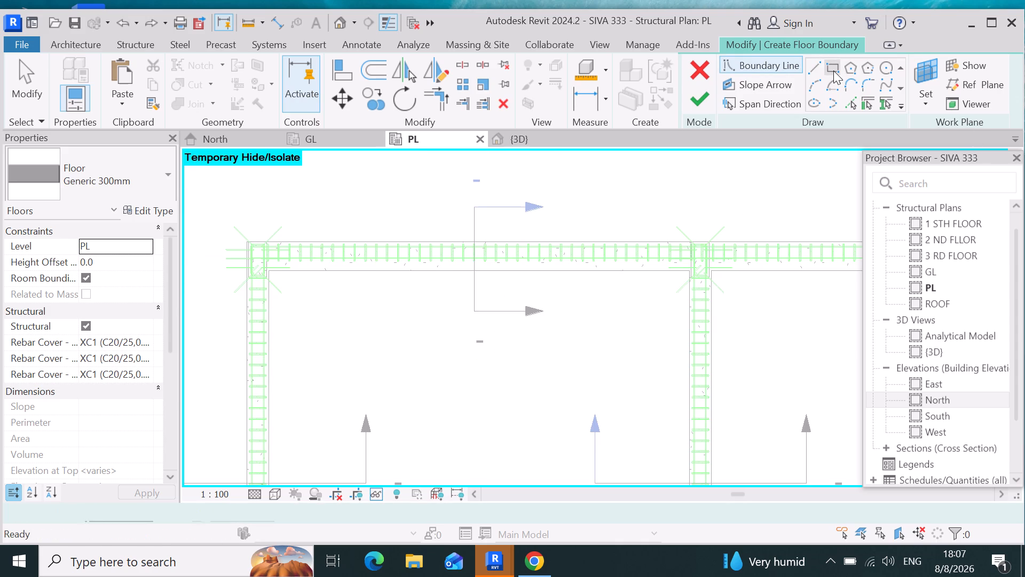
pyautogui.scroll(6, 241, 246)
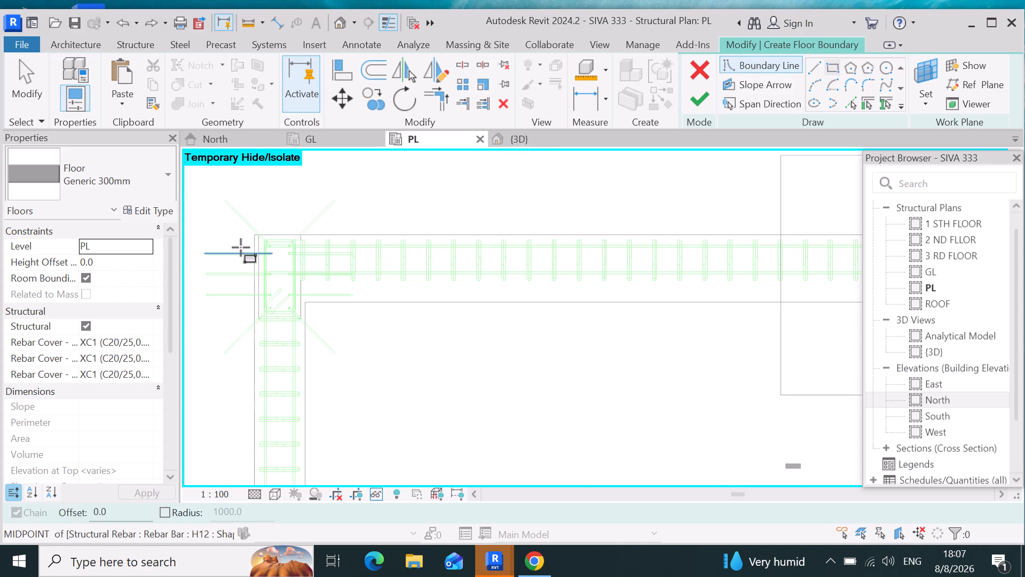
pyautogui.click(251, 238)
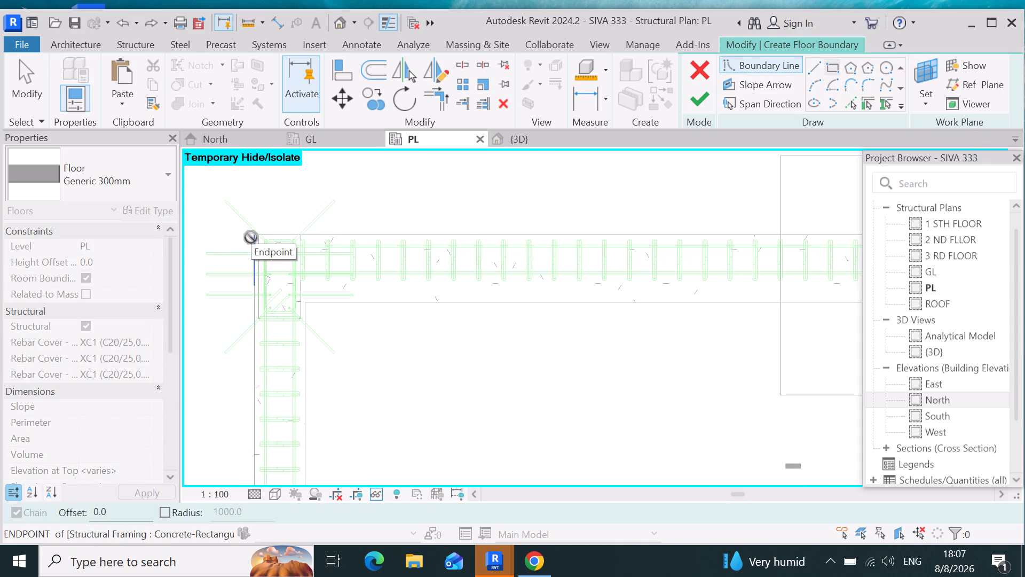
pyautogui.scroll(-19, 287, 252)
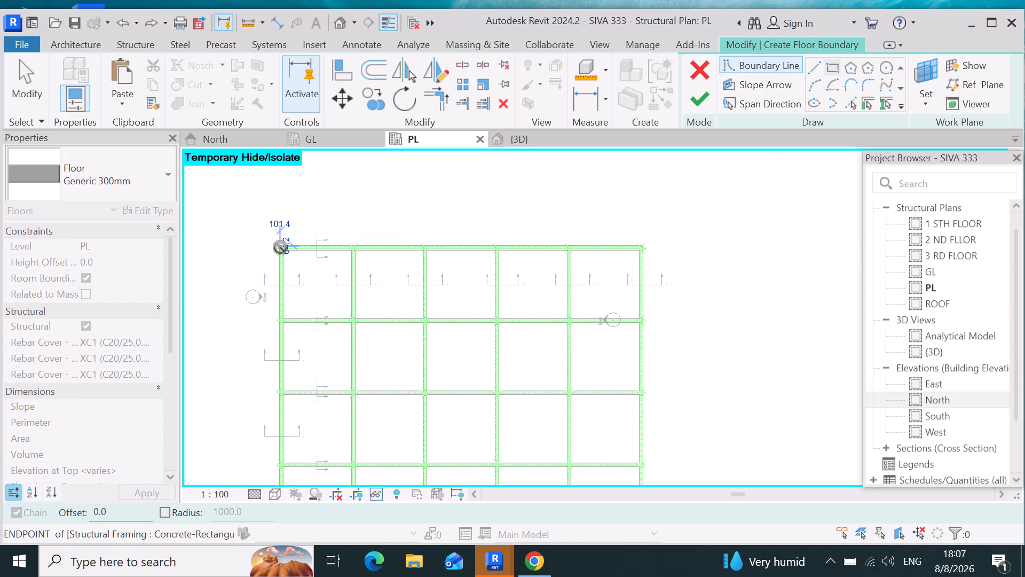
pyautogui.scroll(-8, 437, 344)
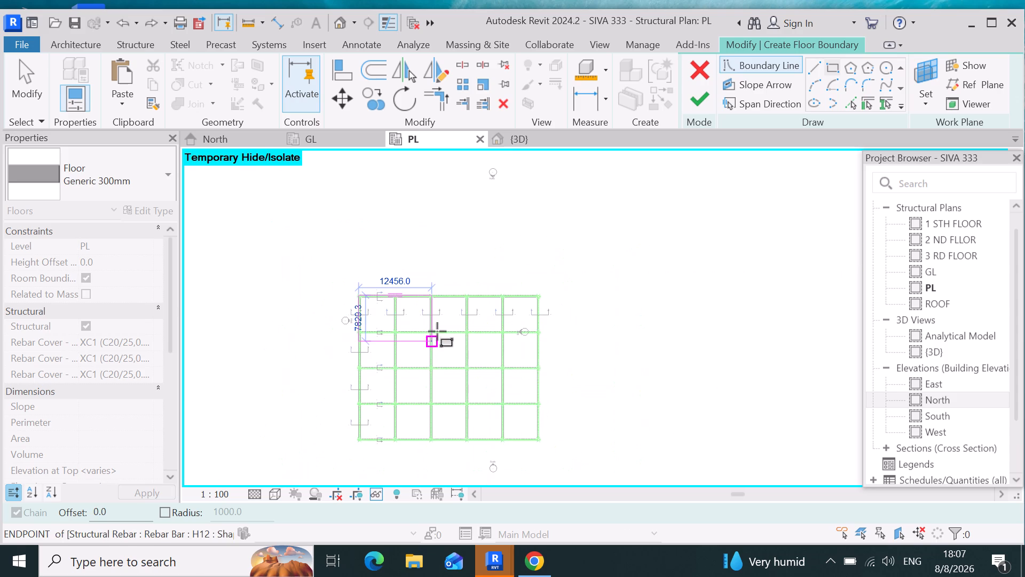
pyautogui.scroll(-1, 437, 331)
pyautogui.scroll(3, 498, 392)
pyautogui.scroll(3, 521, 439)
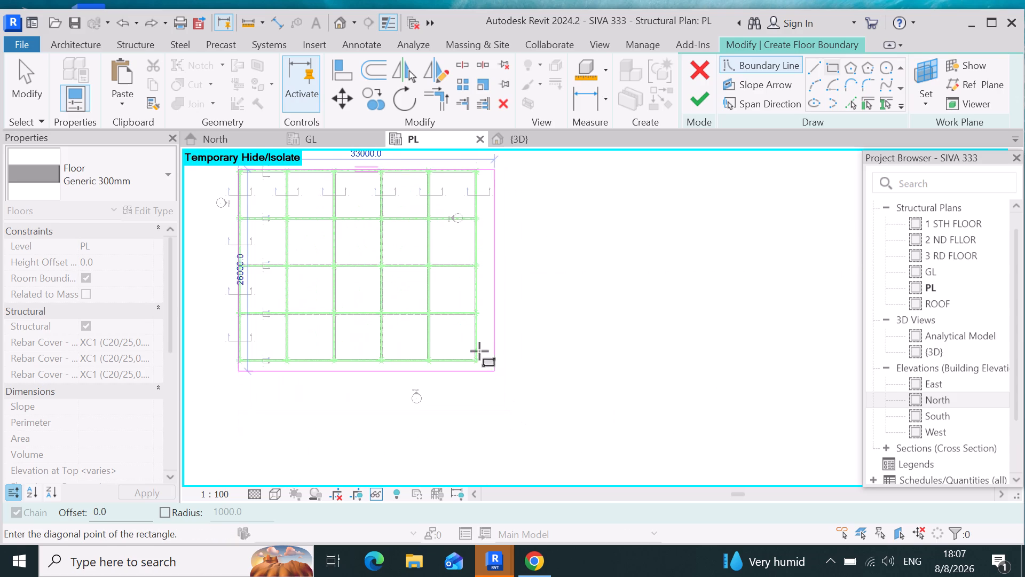
pyautogui.scroll(10, 473, 384)
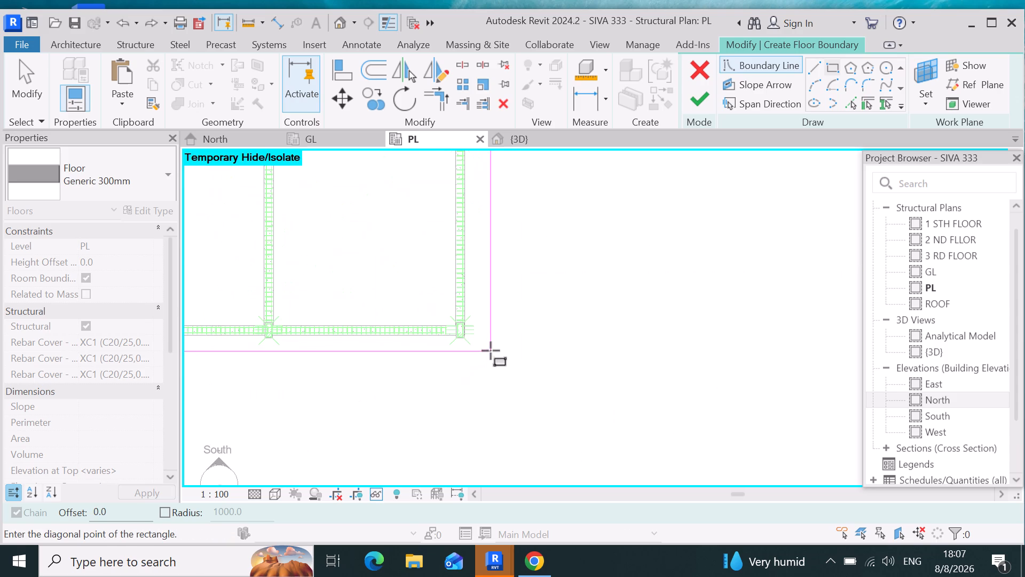
pyautogui.scroll(5, 475, 344)
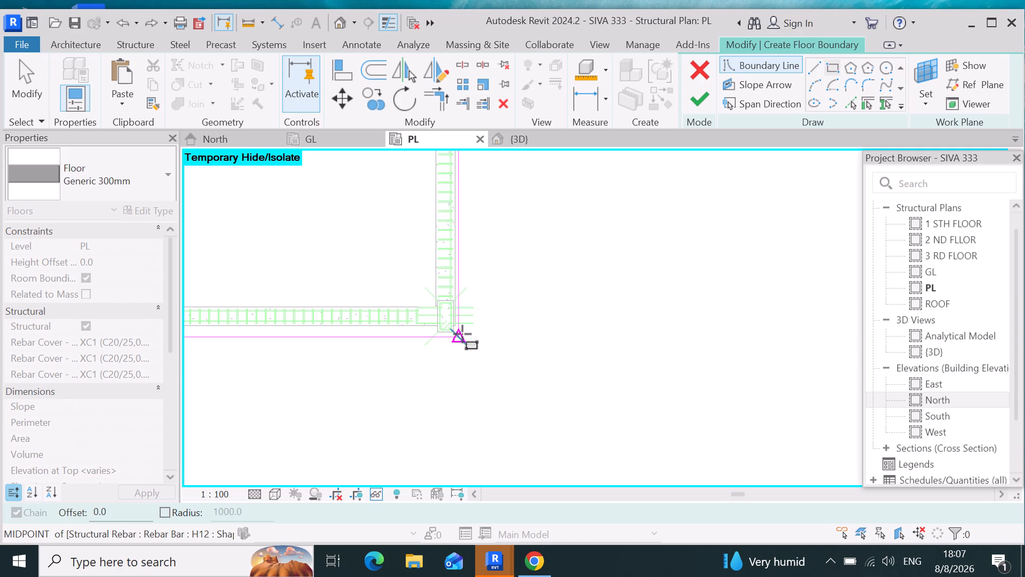
pyautogui.scroll(4, 459, 331)
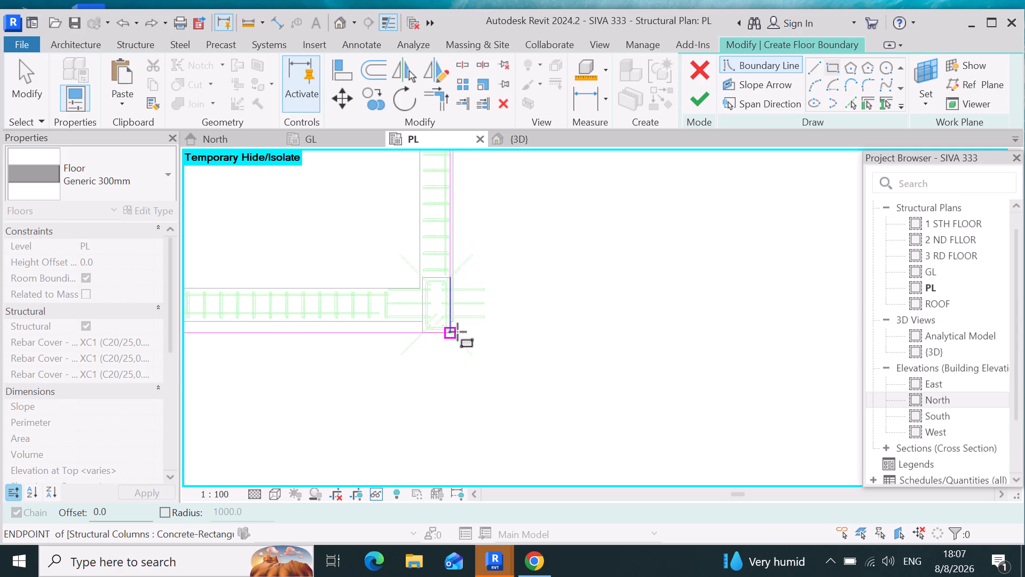
pyautogui.scroll(4, 458, 332)
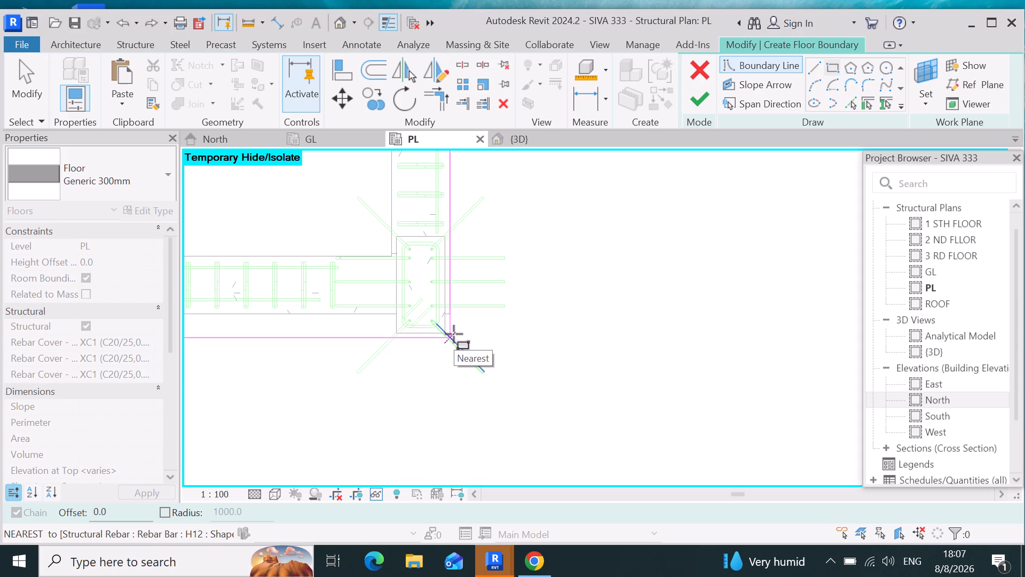
pyautogui.click(454, 334)
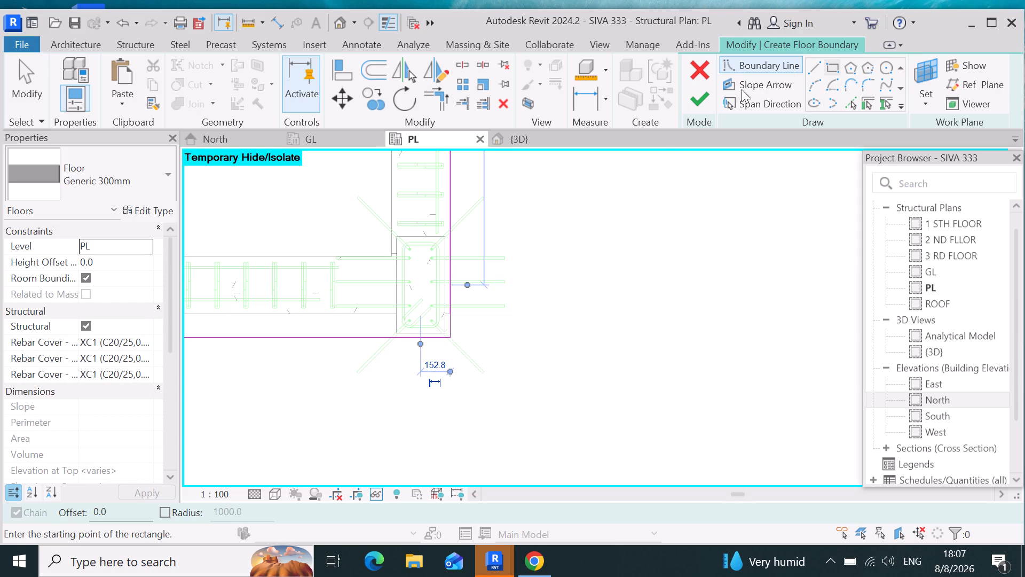
pyautogui.click(695, 95)
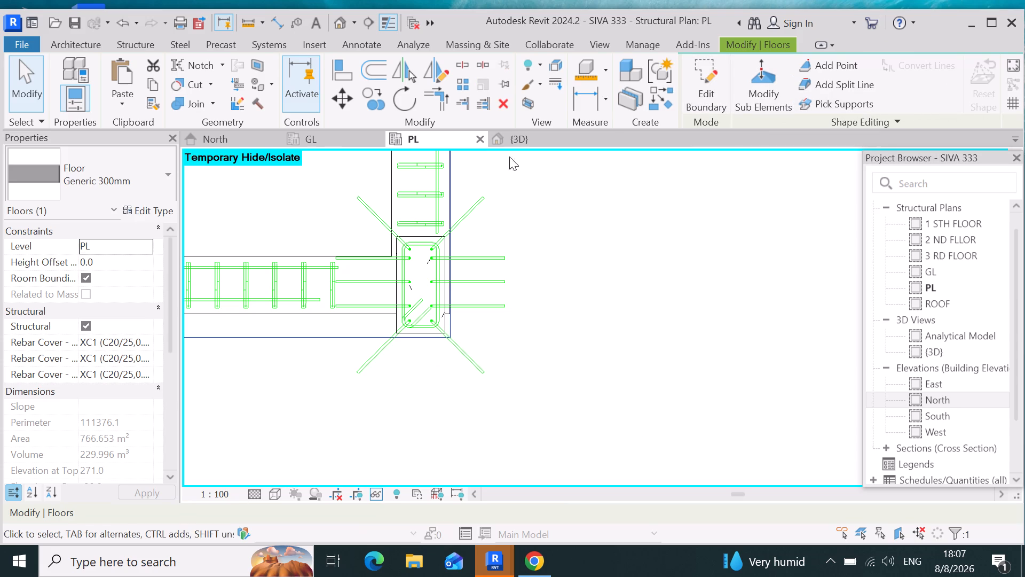
# Examine the new floor slab in the 3D view, checking how it sits against the plinth beams and the west edge columns.
pyautogui.scroll(-9, 643, 321)
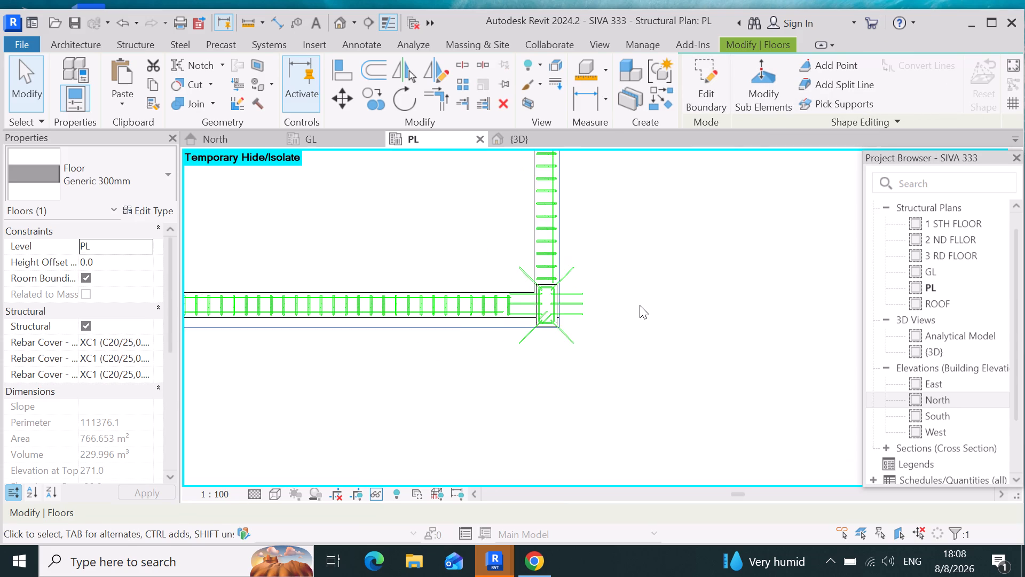
pyautogui.scroll(-13, 640, 305)
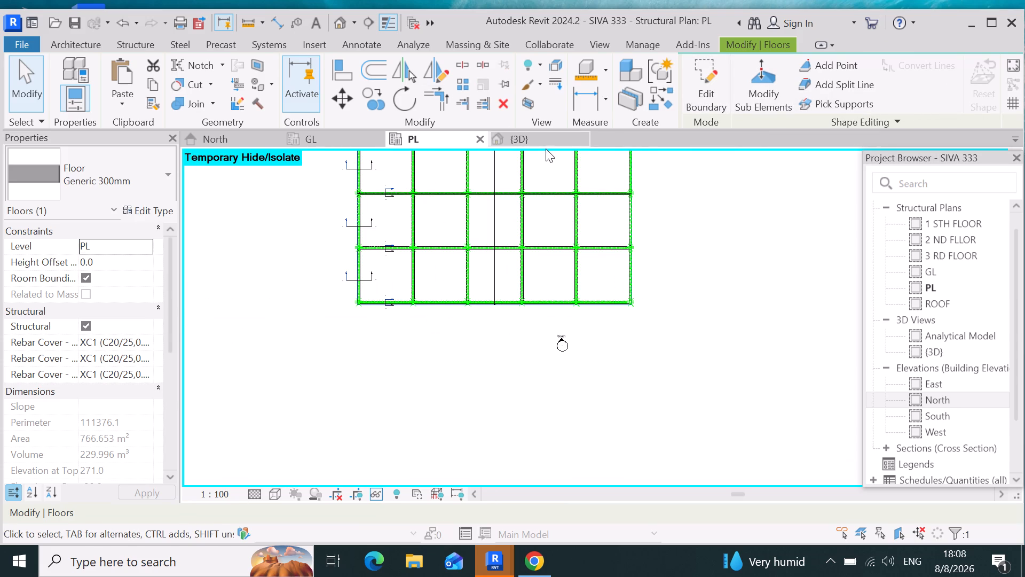
pyautogui.click(532, 134)
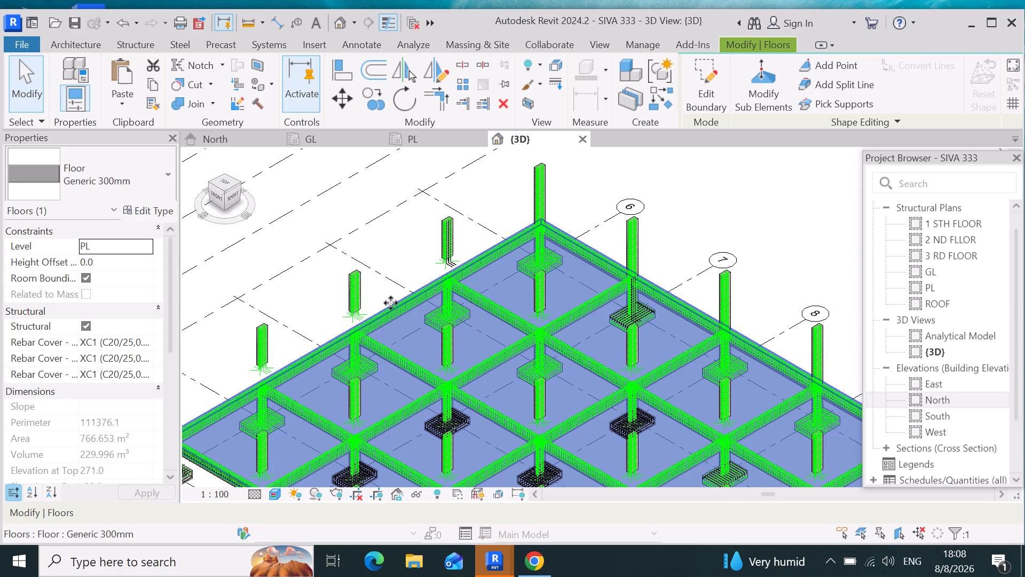
pyautogui.scroll(4, 486, 247)
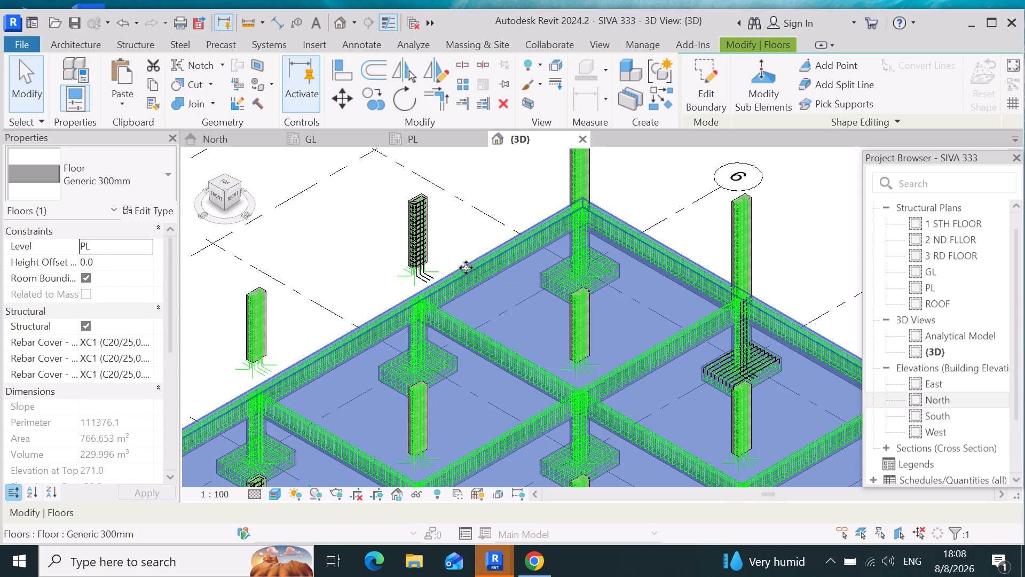
pyautogui.scroll(8, 430, 226)
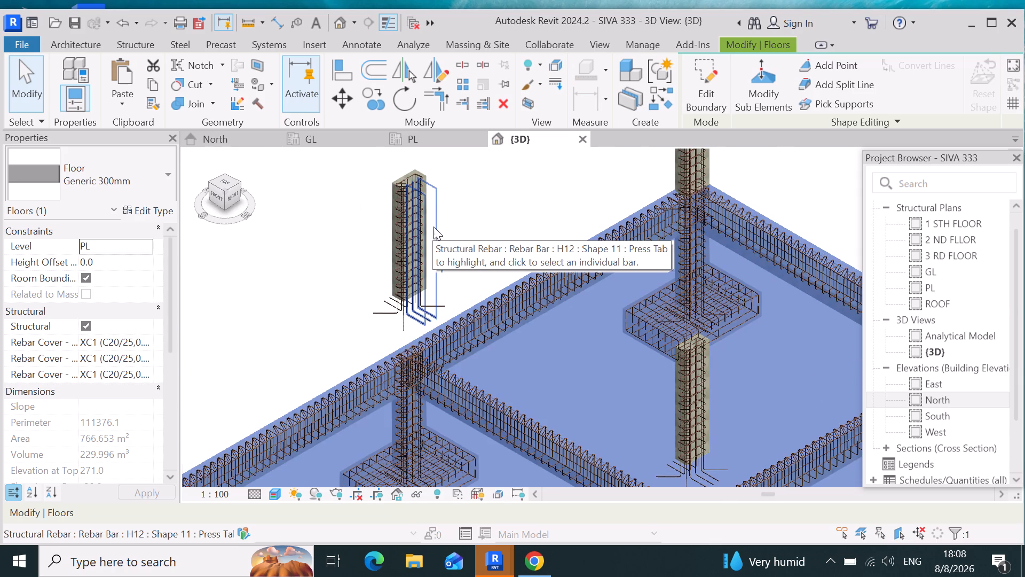
pyautogui.scroll(-17, 547, 292)
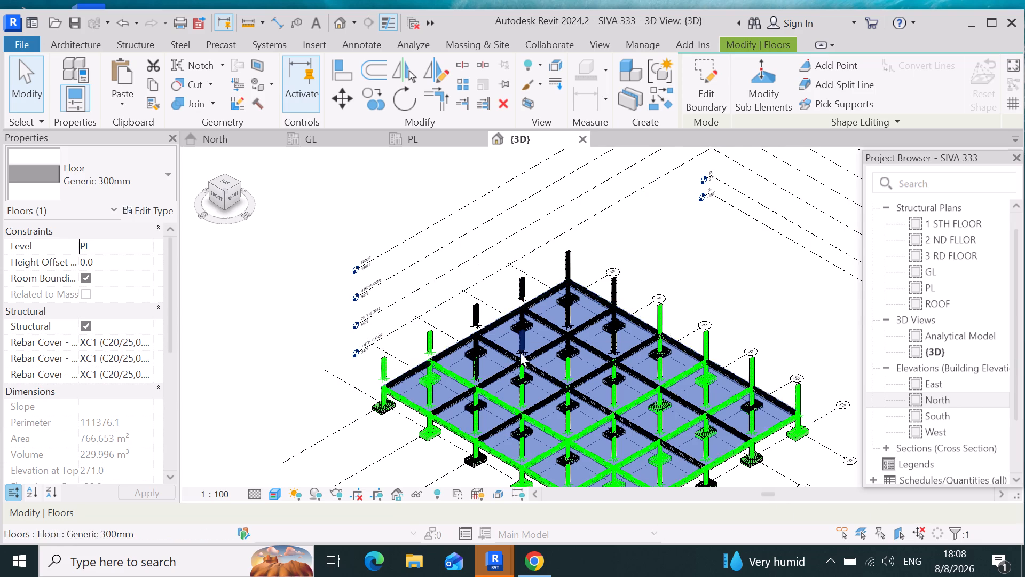
pyautogui.scroll(3, 510, 356)
pyautogui.scroll(5, 425, 307)
pyautogui.scroll(1, 545, 261)
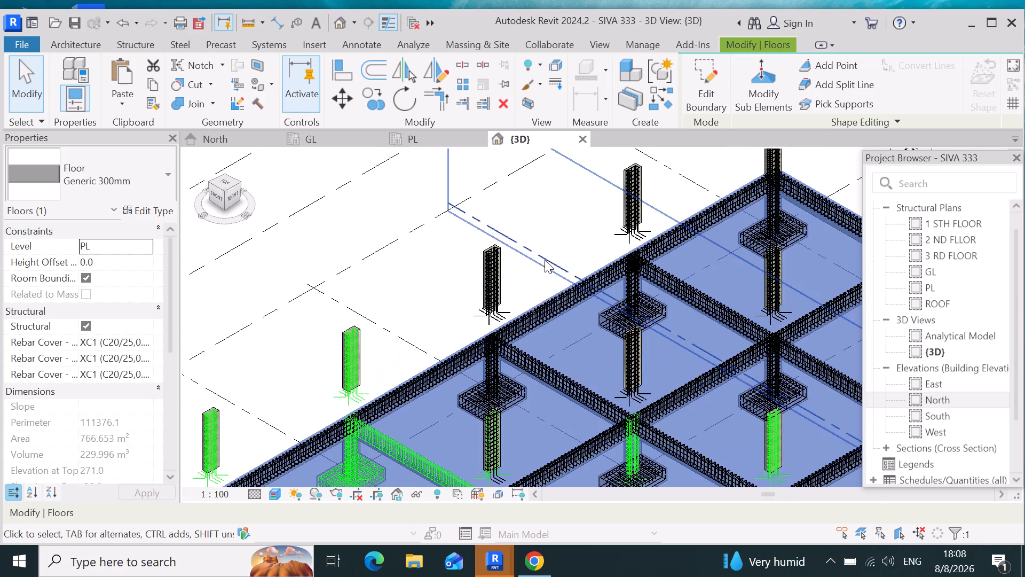
pyautogui.scroll(3, 545, 260)
pyautogui.scroll(-5, 545, 258)
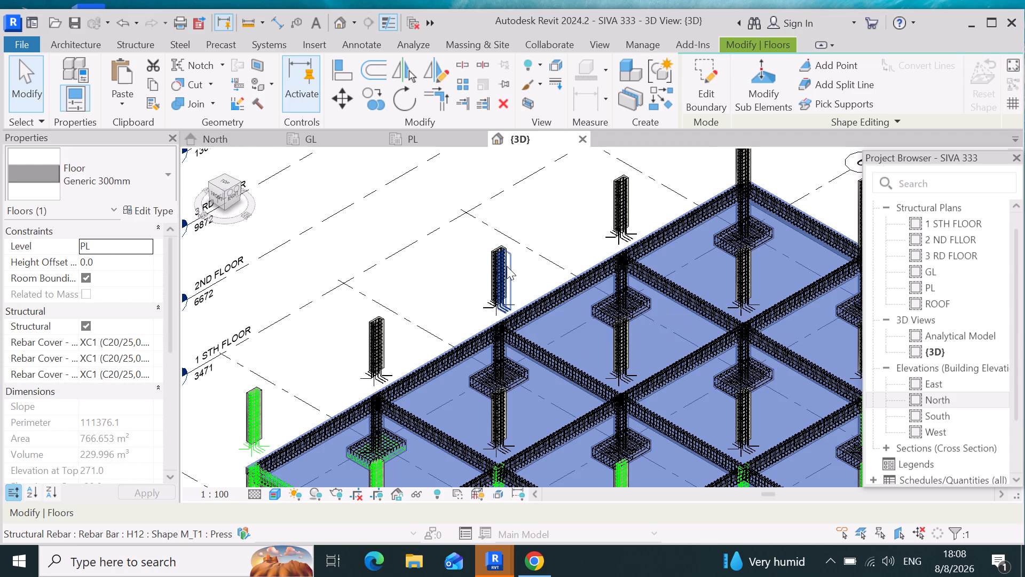
pyautogui.scroll(-6, 507, 265)
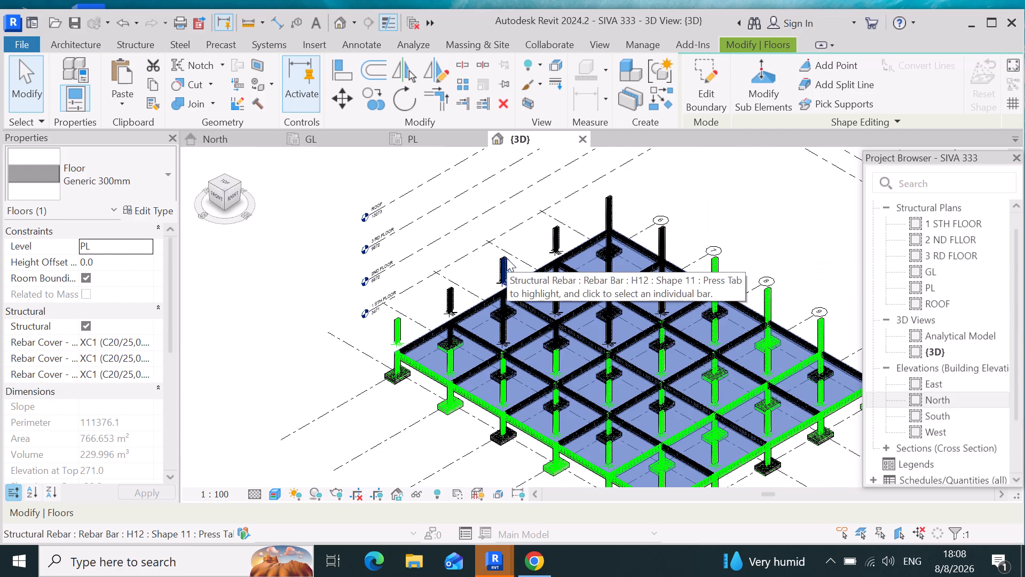
pyautogui.scroll(4, 708, 496)
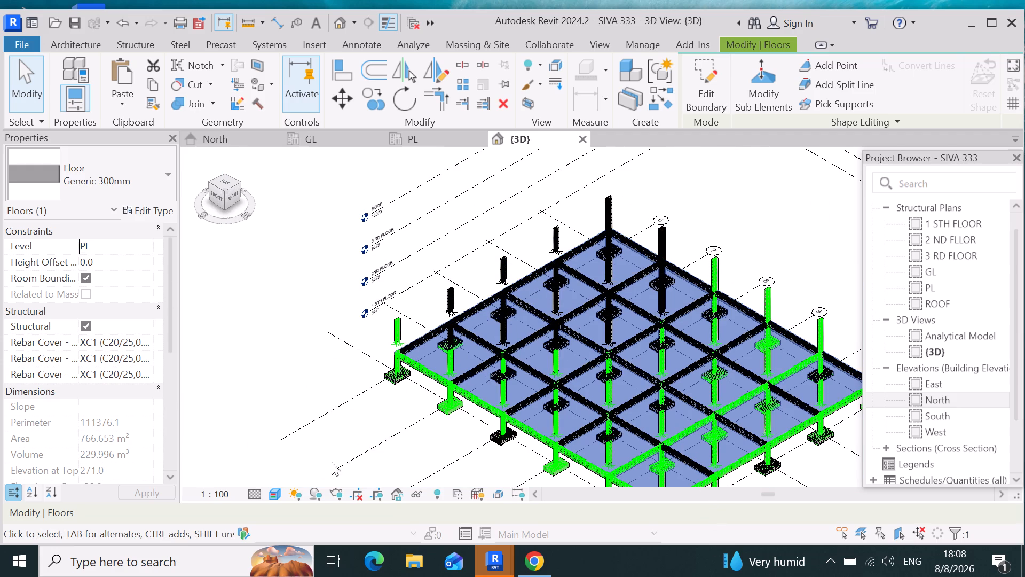
pyautogui.scroll(8, 466, 417)
pyautogui.click(283, 381)
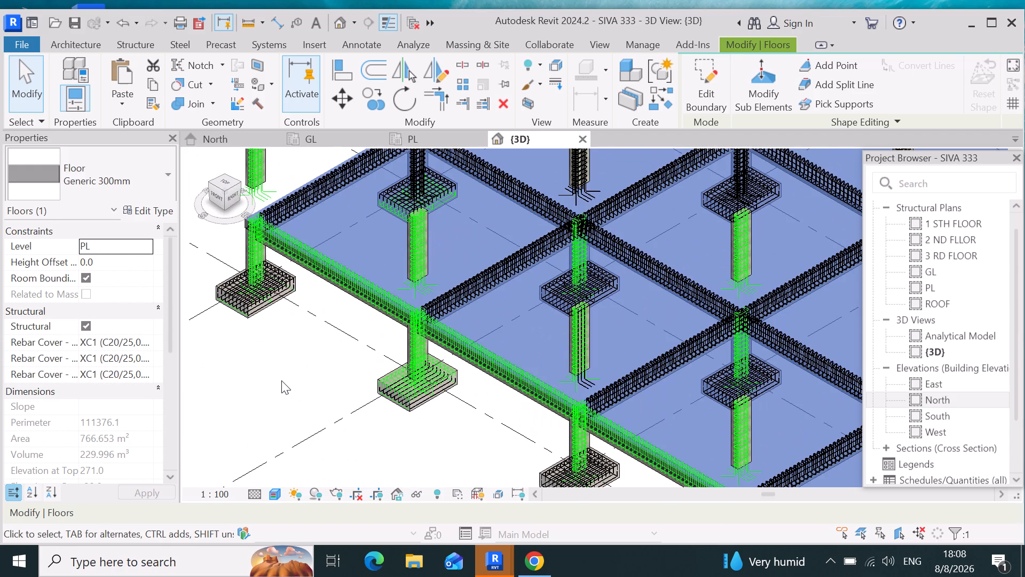
# Inspect the south edge footings and the reinforcement of the northwest corner column in the 3D view.
pyautogui.scroll(5, 483, 427)
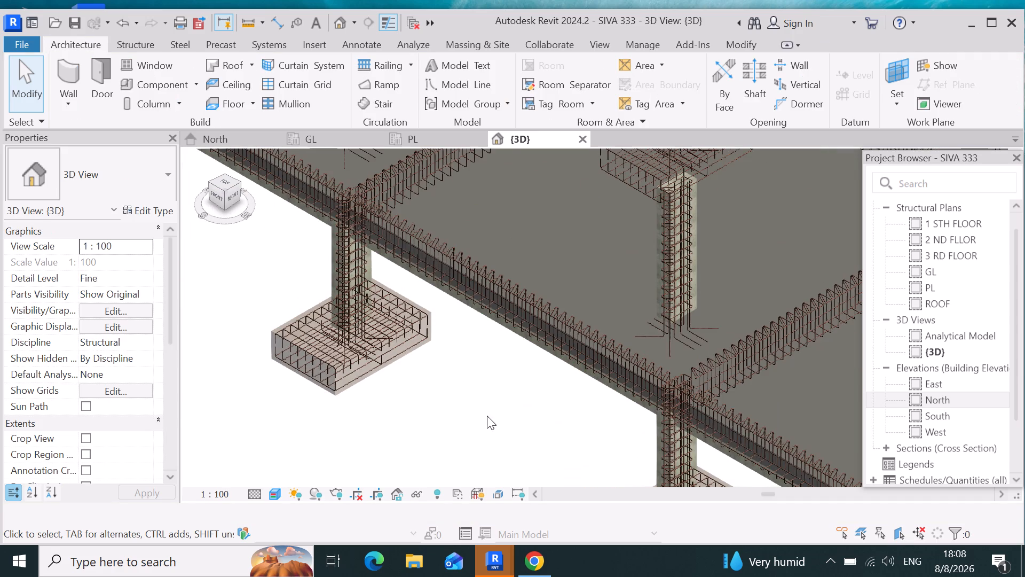
pyautogui.scroll(-6, 597, 397)
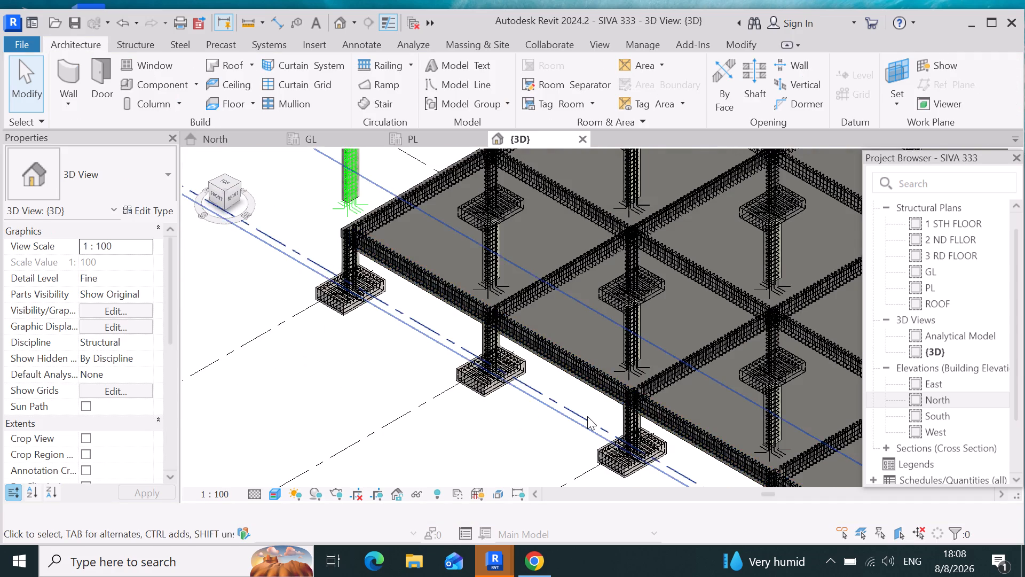
pyautogui.scroll(-5, 587, 416)
pyautogui.scroll(-5, 595, 285)
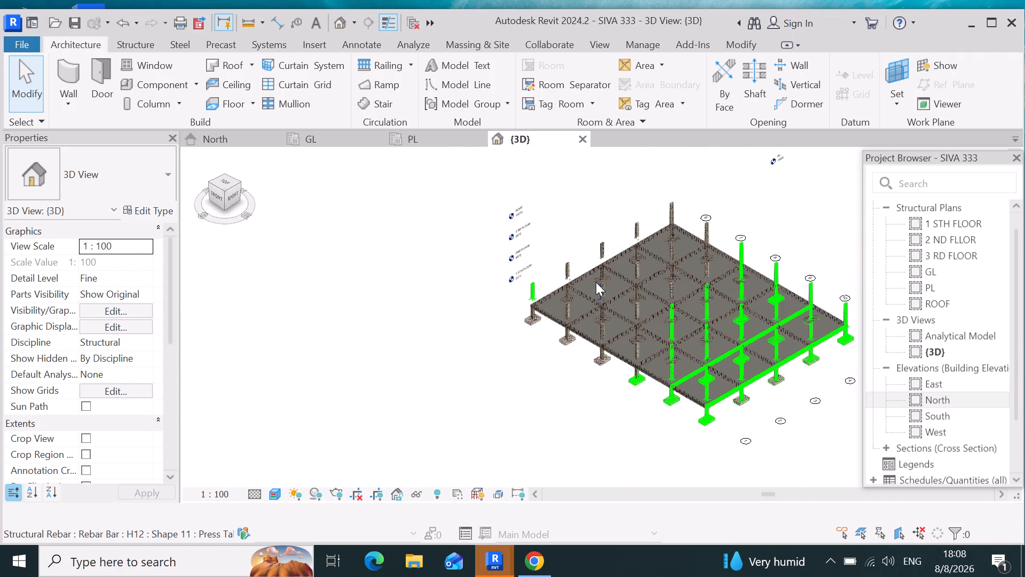
pyautogui.scroll(11, 732, 181)
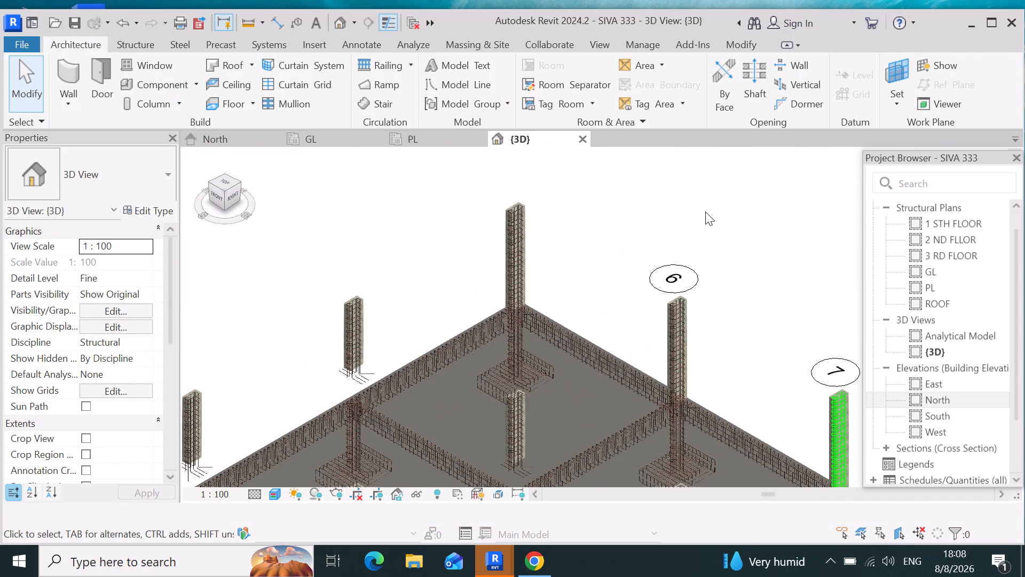
pyautogui.scroll(8, 511, 210)
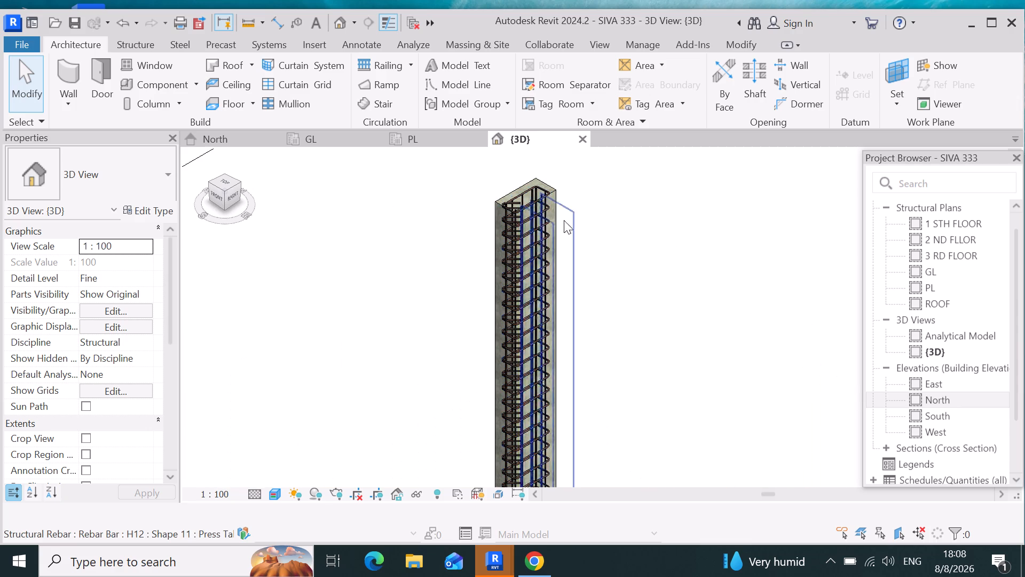
pyautogui.scroll(-4, 659, 232)
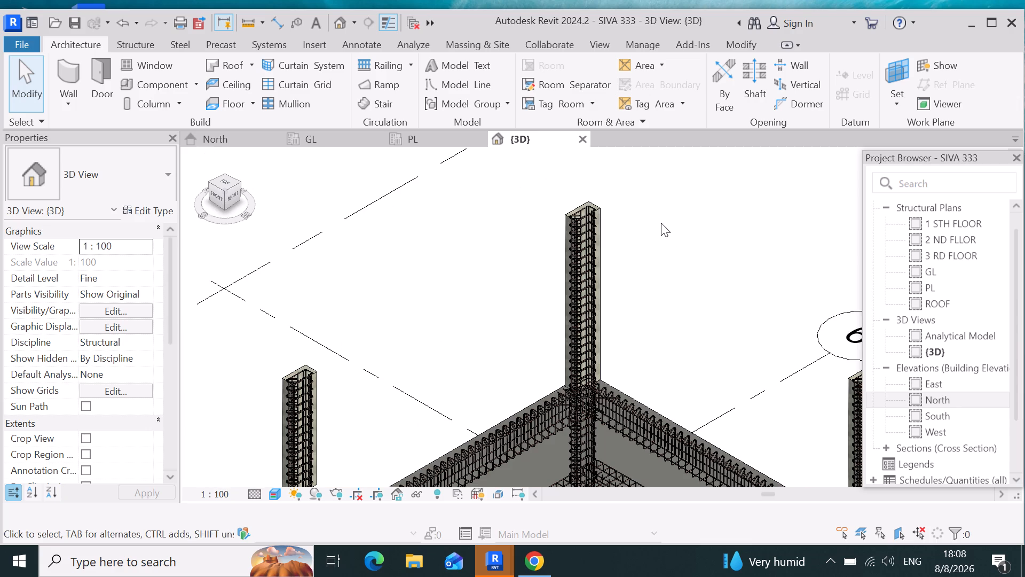
pyautogui.scroll(-6, 549, 295)
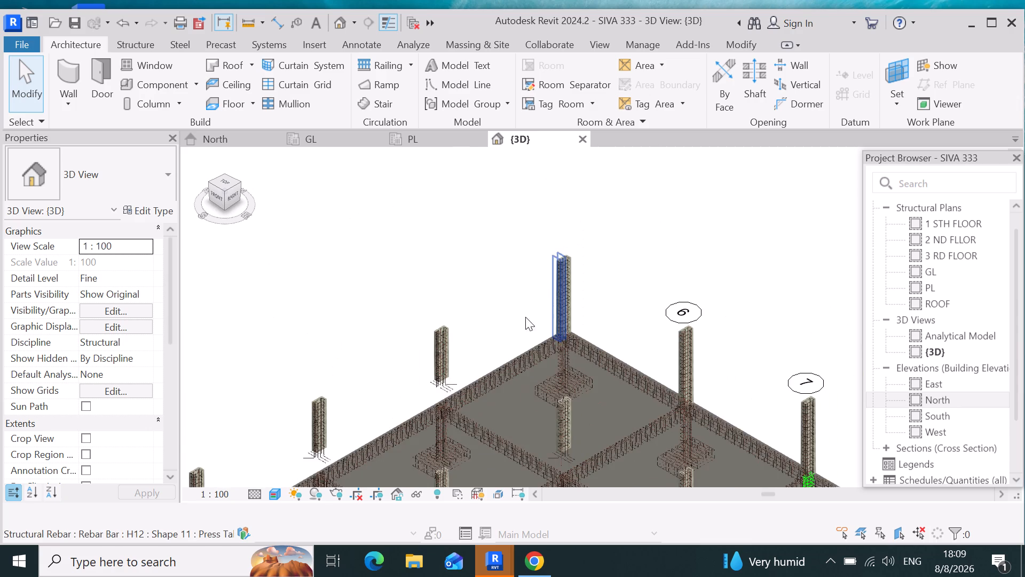
# Delete the two first-storey columns one and two bays south of the northwest corner on the west edge, with their reinforcement.
pyautogui.scroll(4, 366, 430)
pyautogui.scroll(4, 490, 467)
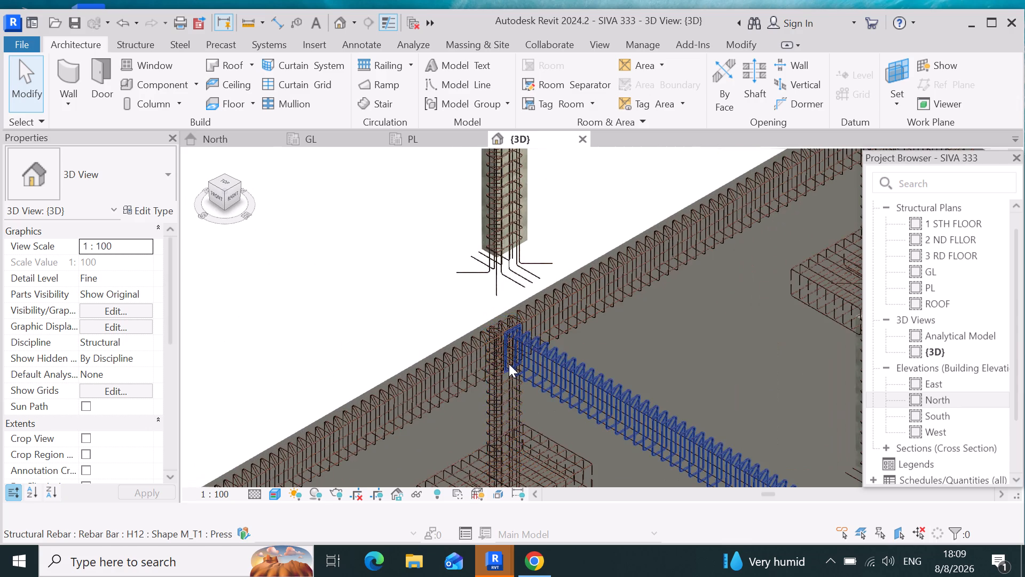
pyautogui.scroll(4, 509, 364)
pyautogui.scroll(-5, 548, 318)
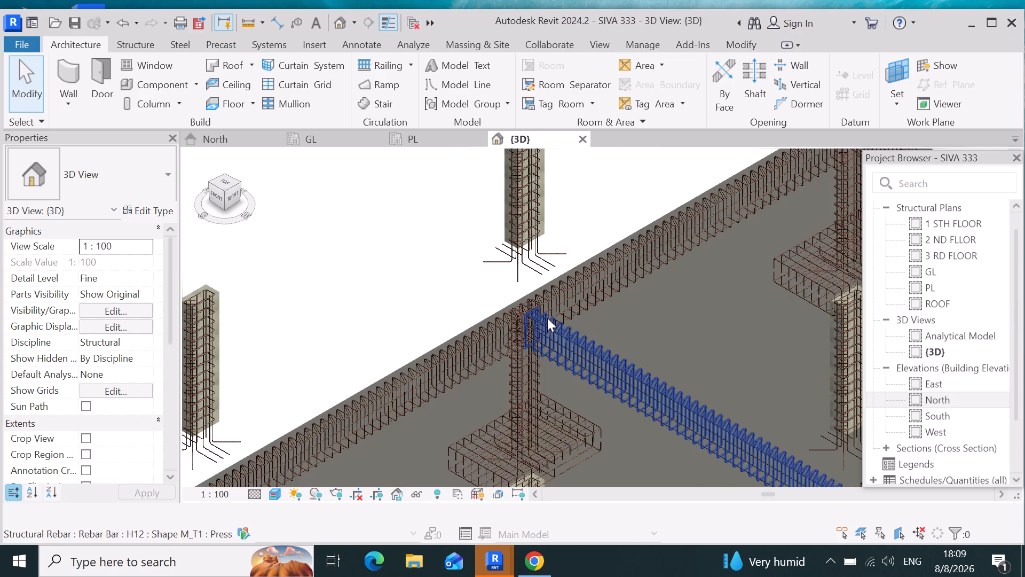
pyautogui.scroll(-4, 533, 259)
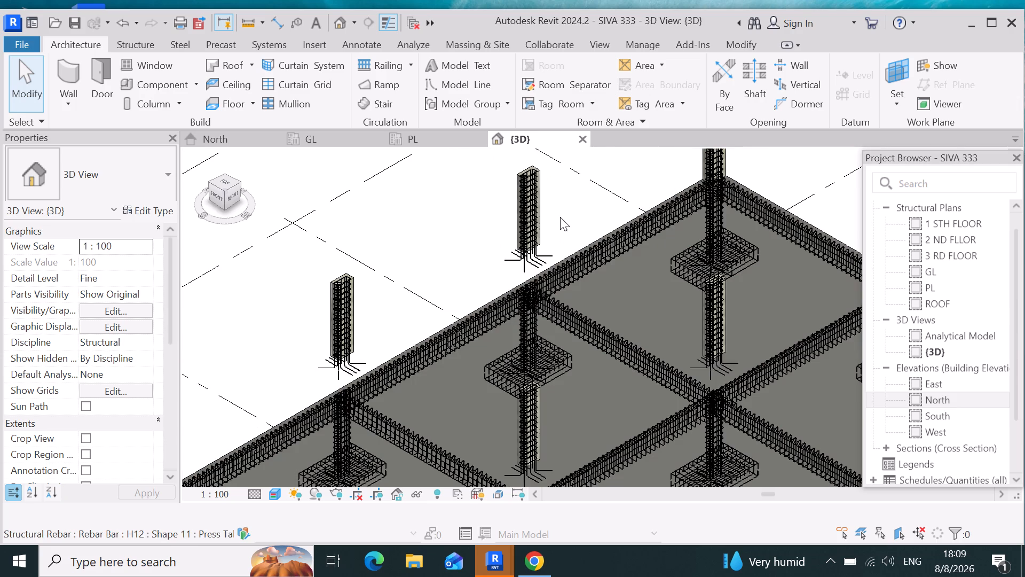
pyautogui.moveTo(558, 215); pyautogui.dragTo(508, 205)
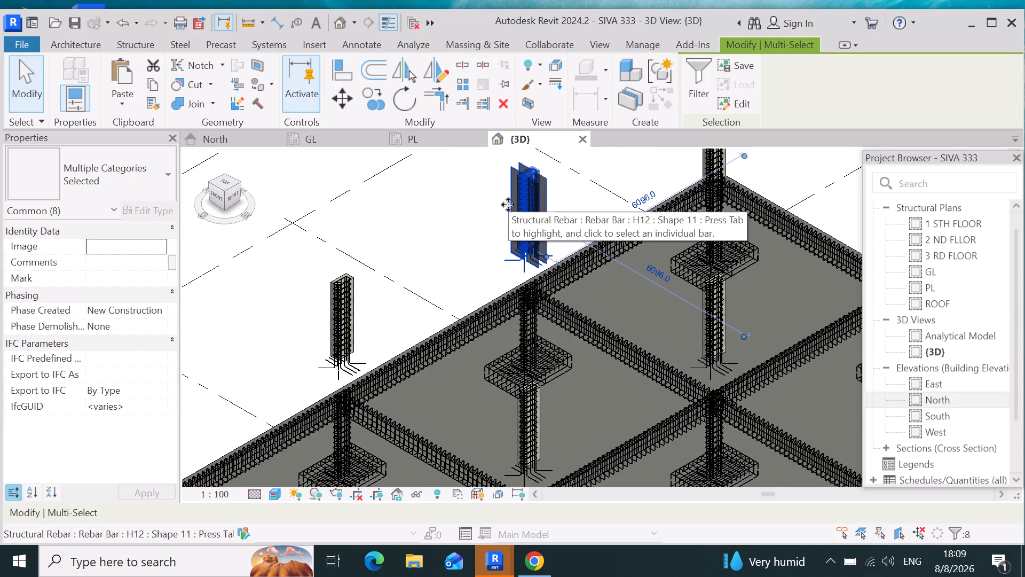
pyautogui.moveTo(389, 283); pyautogui.dragTo(331, 326)
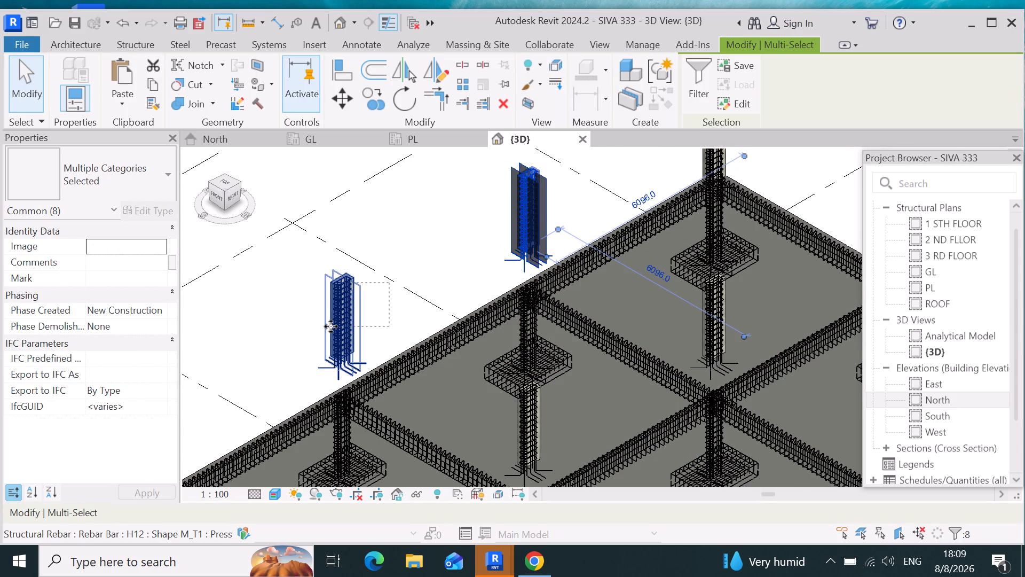
pyautogui.press('Delete')
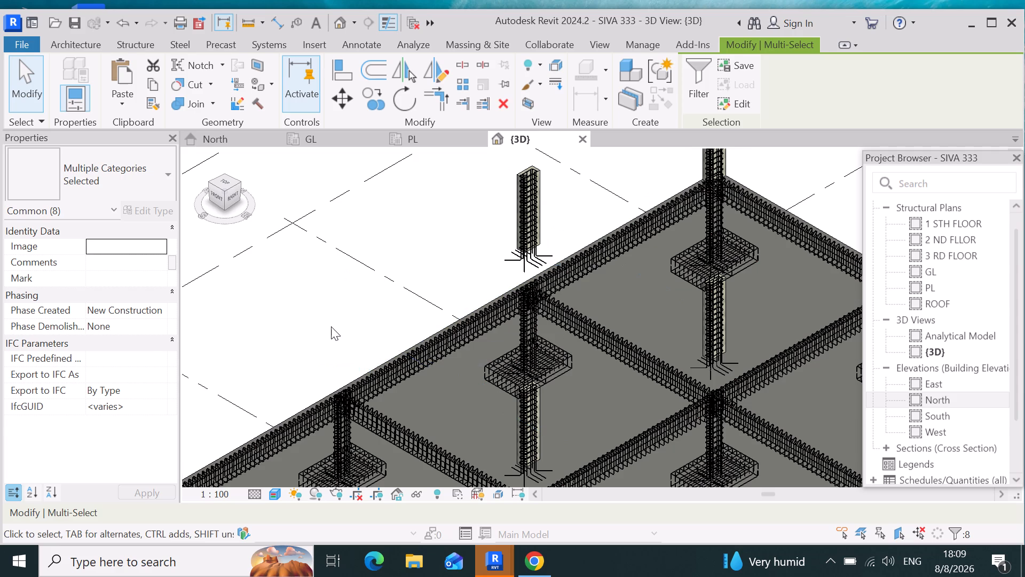
pyautogui.scroll(-1, 337, 331)
pyautogui.moveTo(549, 198); pyautogui.dragTo(507, 230)
pyautogui.press('Delete')
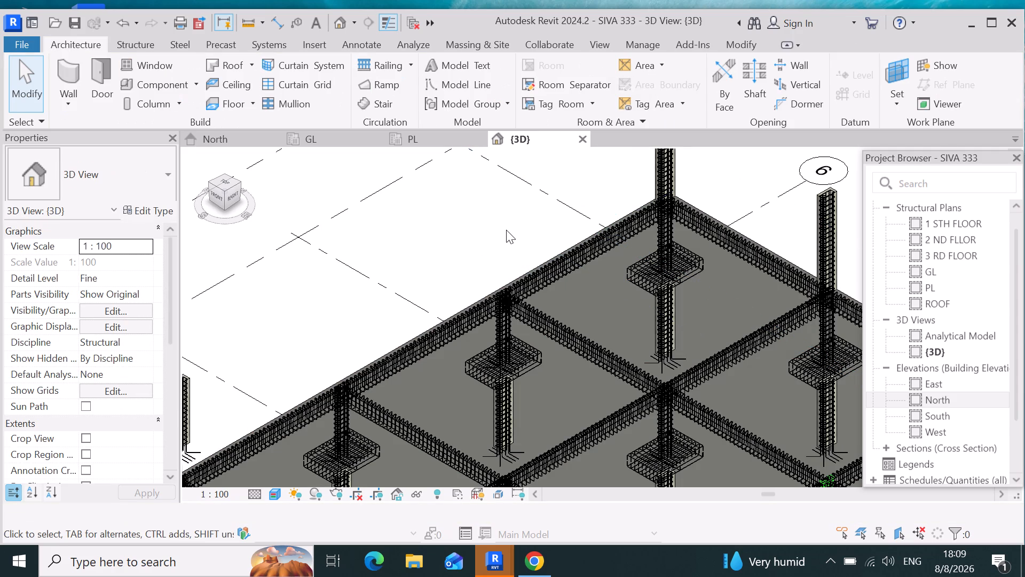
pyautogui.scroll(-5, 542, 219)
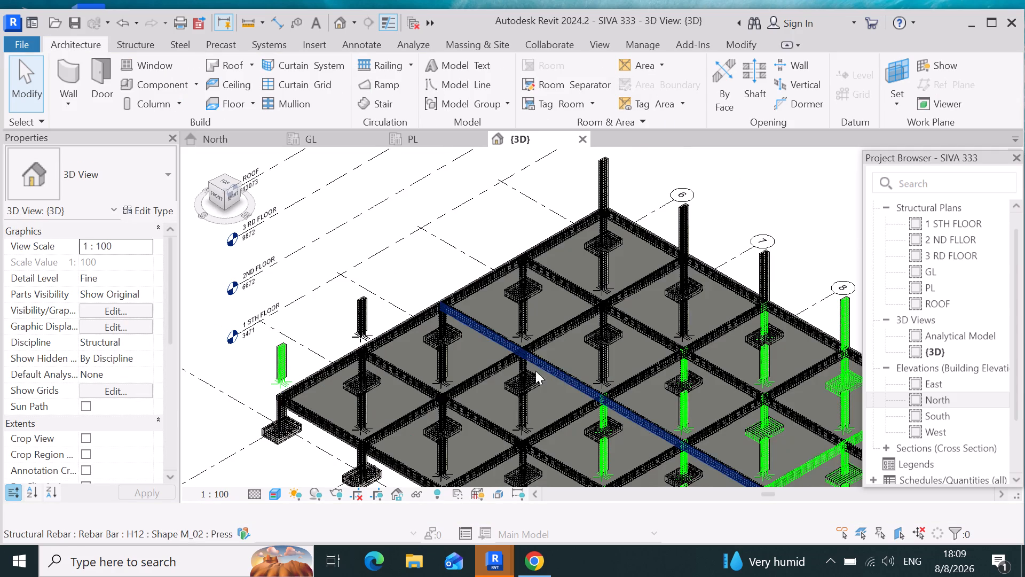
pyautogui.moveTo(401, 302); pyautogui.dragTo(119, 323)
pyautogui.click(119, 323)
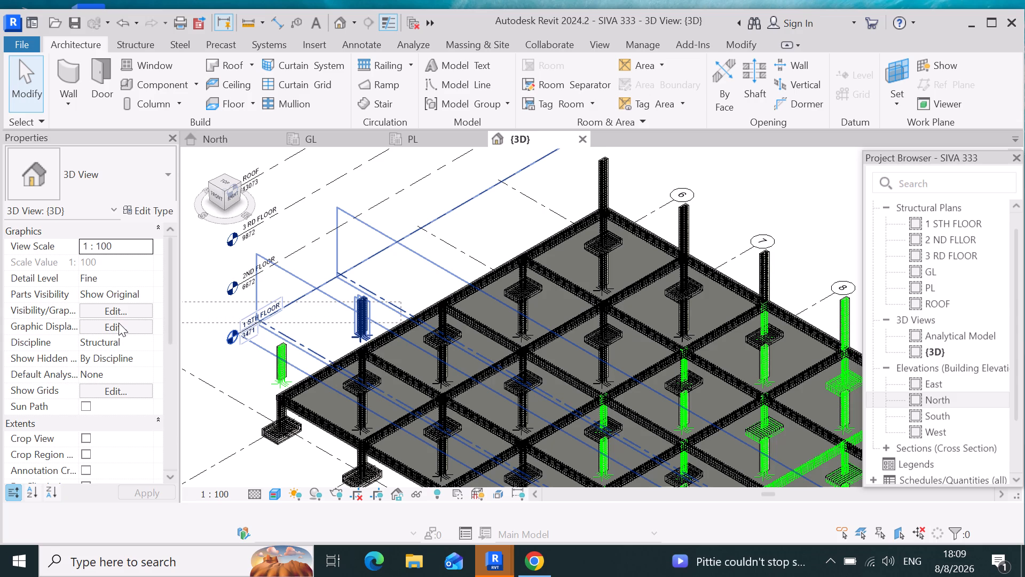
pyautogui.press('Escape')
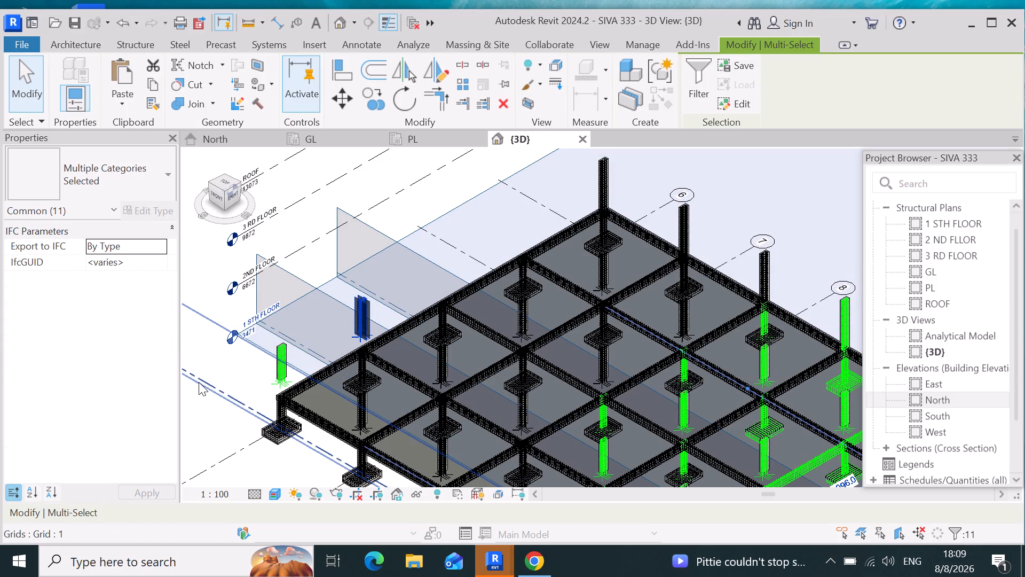
# Delete the first-storey southwest corner column and the adjacent west edge column, including their reinforcement.
pyautogui.scroll(8, 285, 368)
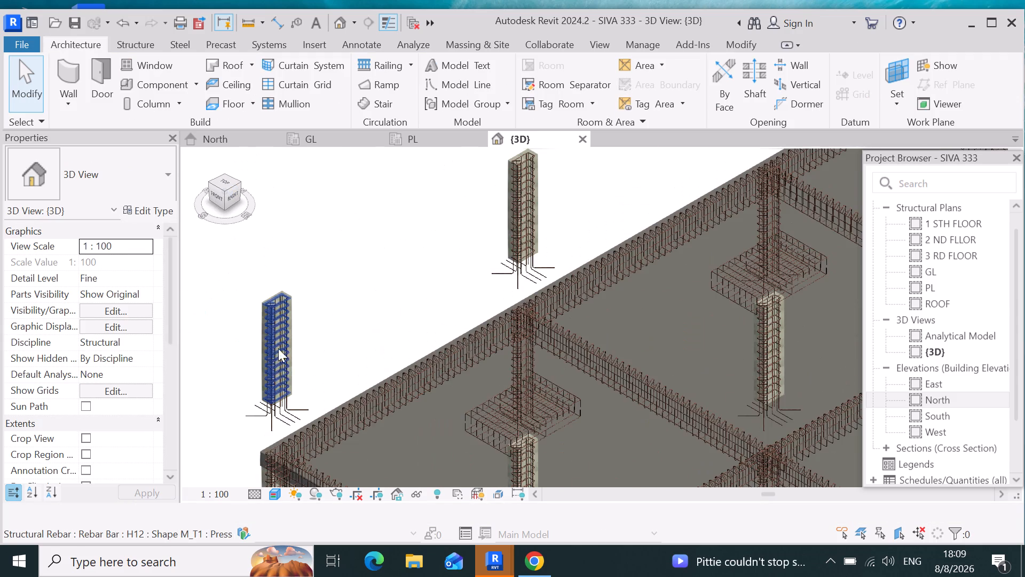
pyautogui.click(286, 332)
pyautogui.moveTo(336, 345); pyautogui.dragTo(251, 332)
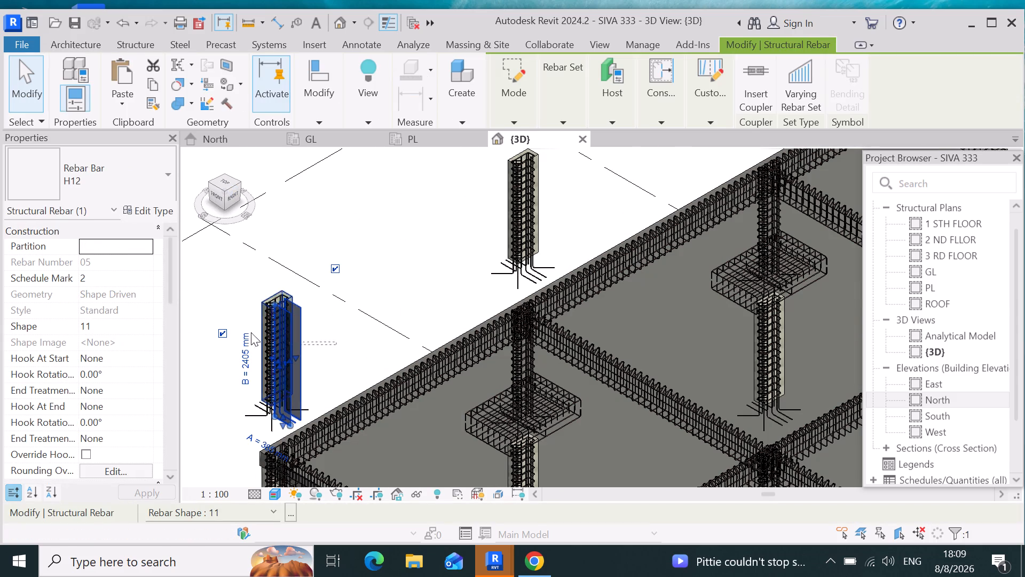
pyautogui.moveTo(251, 332); pyautogui.dragTo(188, 316)
pyautogui.press('Delete')
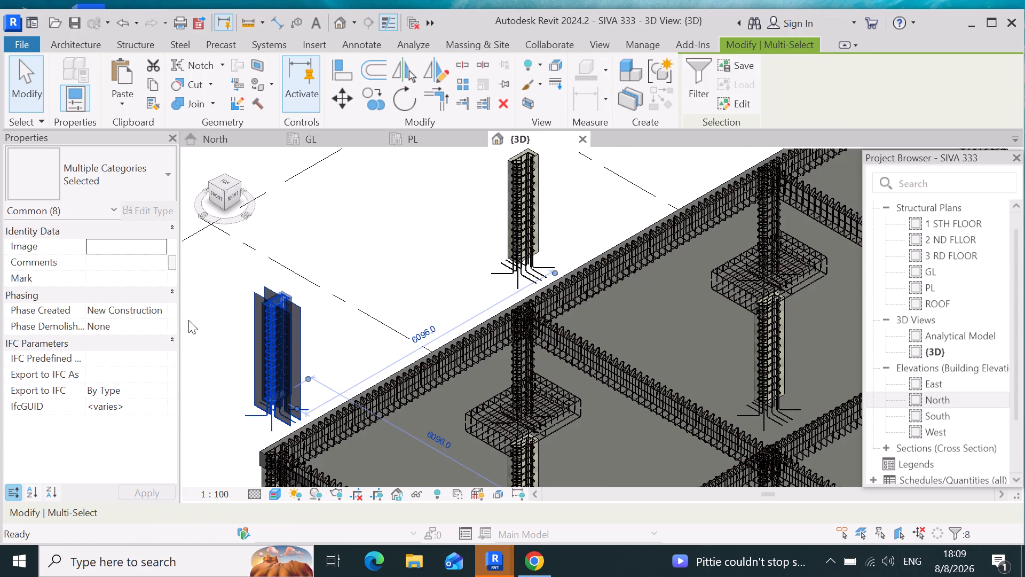
pyautogui.scroll(-5, 353, 422)
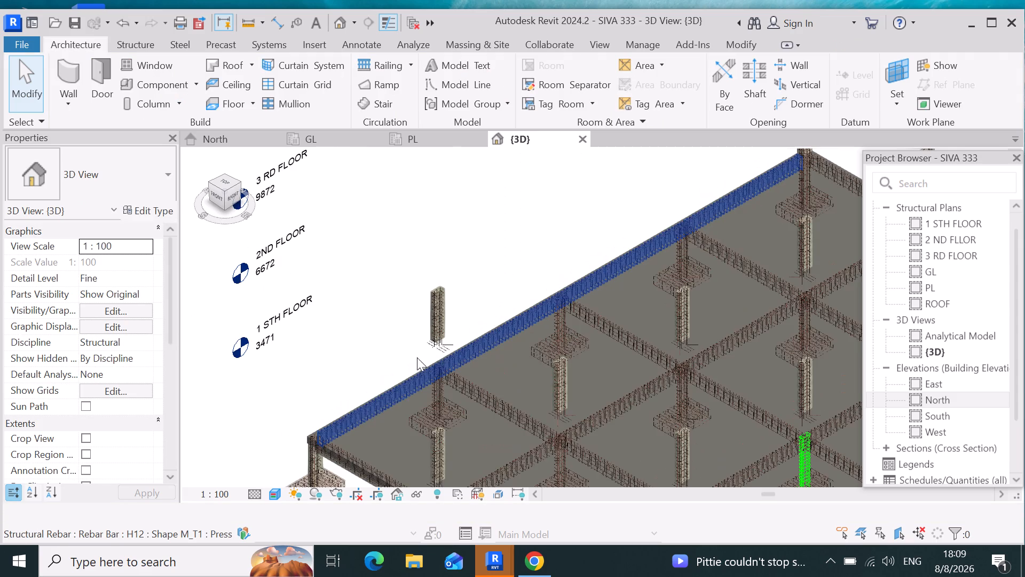
pyautogui.moveTo(466, 298); pyautogui.dragTo(415, 303)
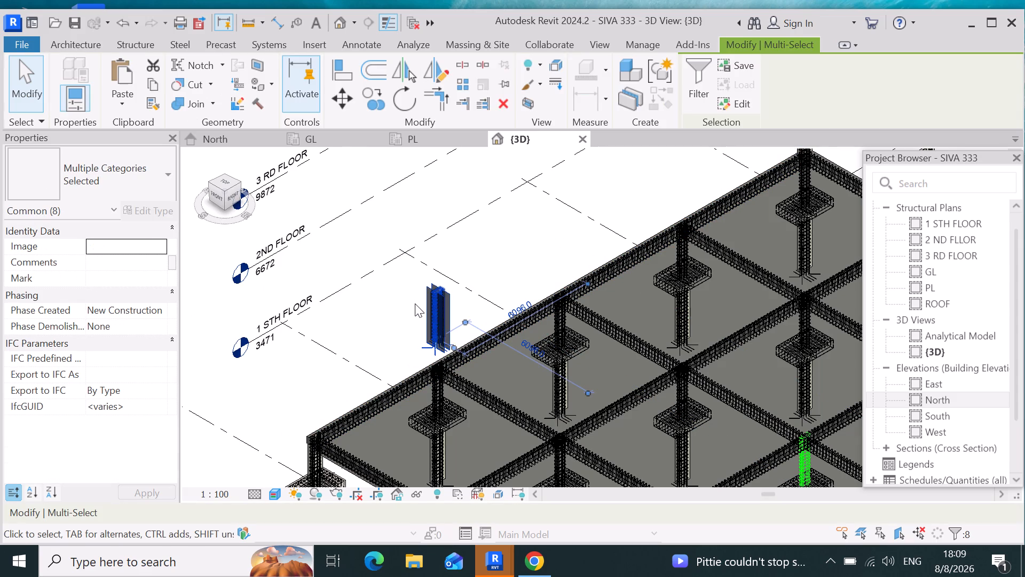
pyautogui.press('Delete')
pyautogui.scroll(-4, 332, 400)
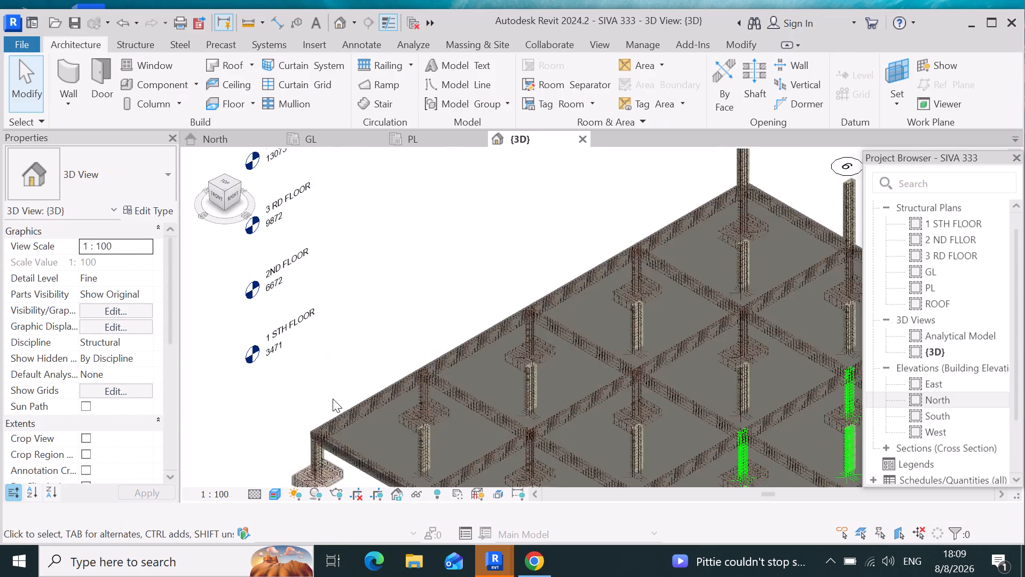
# Delete the first-storey column at the northwest corner of the slab together with its reinforcement.
pyautogui.scroll(4, 641, 235)
pyautogui.scroll(6, 570, 182)
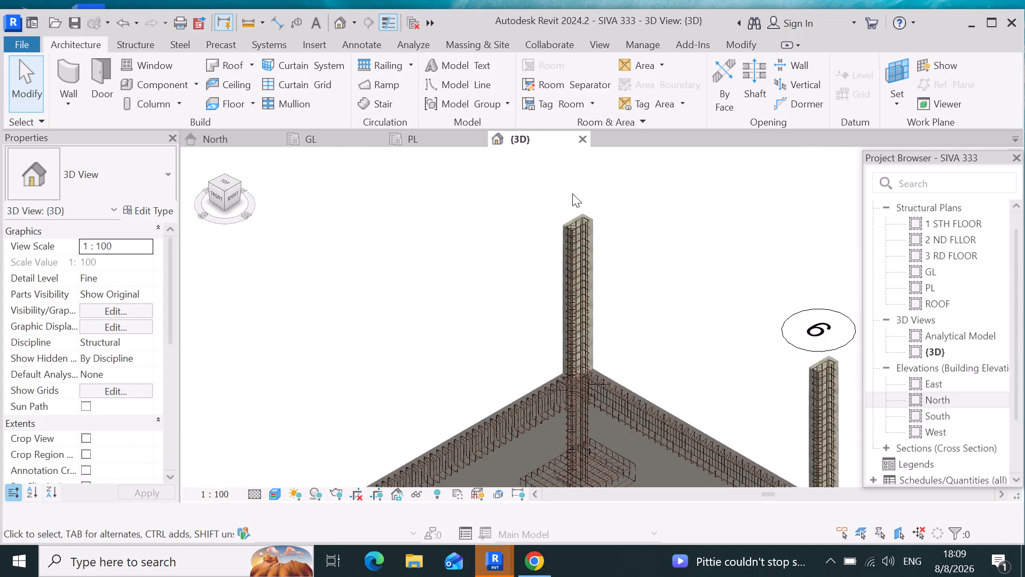
pyautogui.scroll(2, 572, 193)
pyautogui.moveTo(634, 265); pyautogui.dragTo(493, 248)
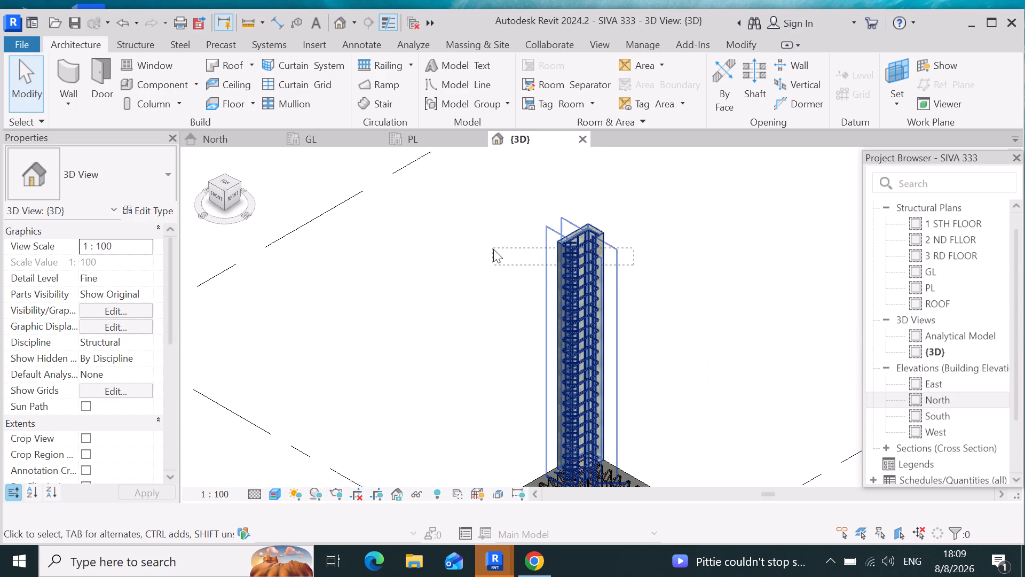
pyautogui.press('Delete')
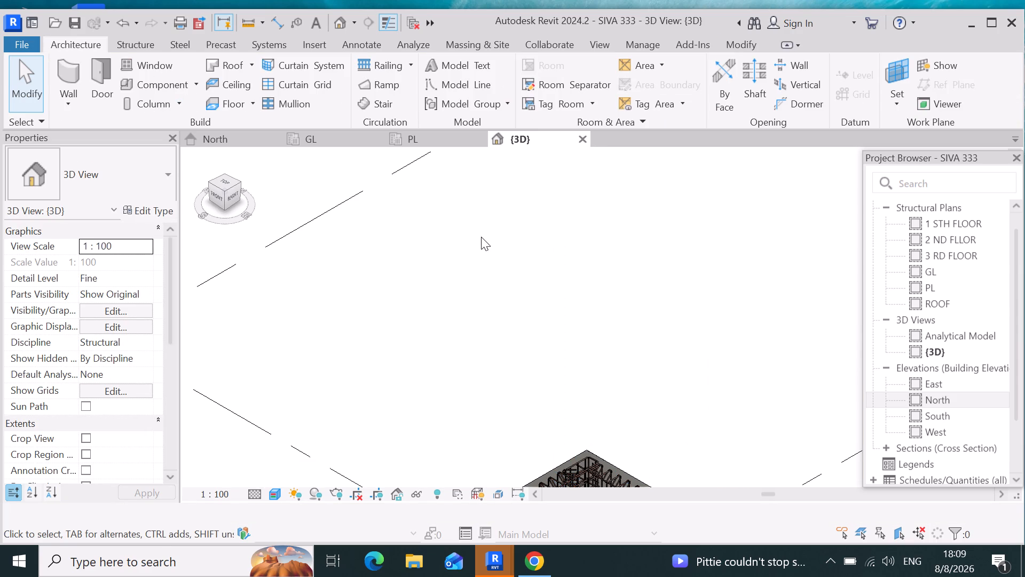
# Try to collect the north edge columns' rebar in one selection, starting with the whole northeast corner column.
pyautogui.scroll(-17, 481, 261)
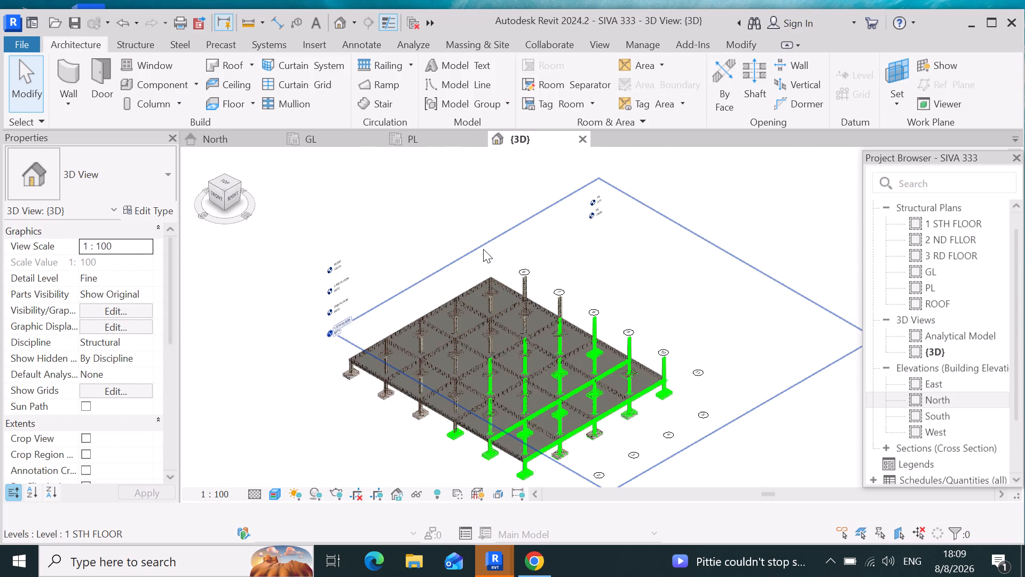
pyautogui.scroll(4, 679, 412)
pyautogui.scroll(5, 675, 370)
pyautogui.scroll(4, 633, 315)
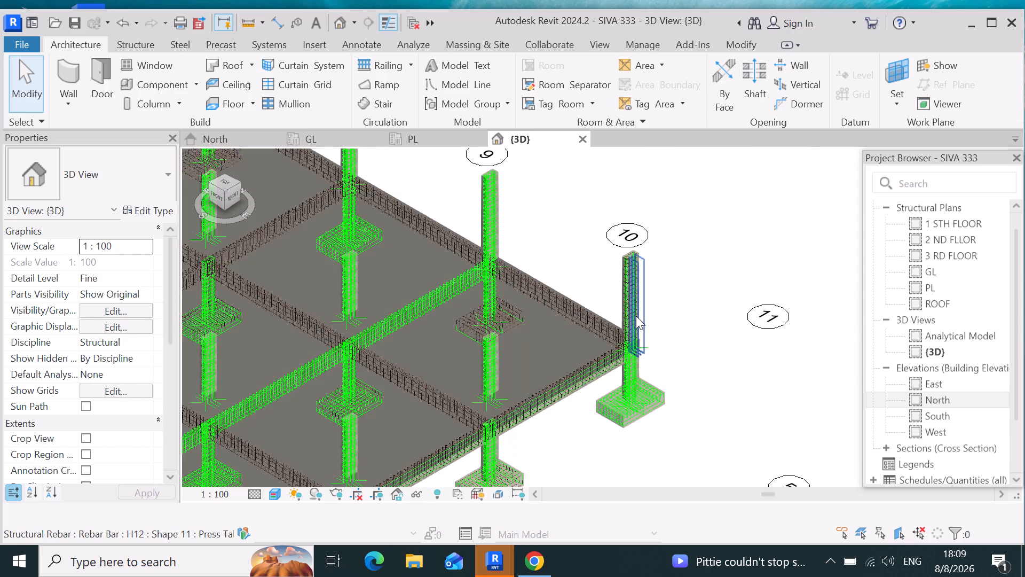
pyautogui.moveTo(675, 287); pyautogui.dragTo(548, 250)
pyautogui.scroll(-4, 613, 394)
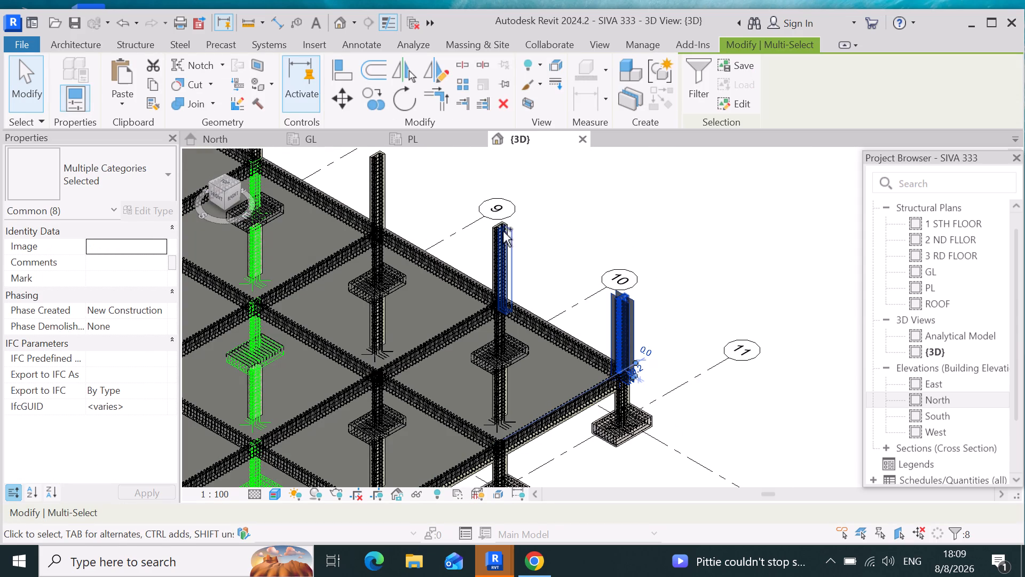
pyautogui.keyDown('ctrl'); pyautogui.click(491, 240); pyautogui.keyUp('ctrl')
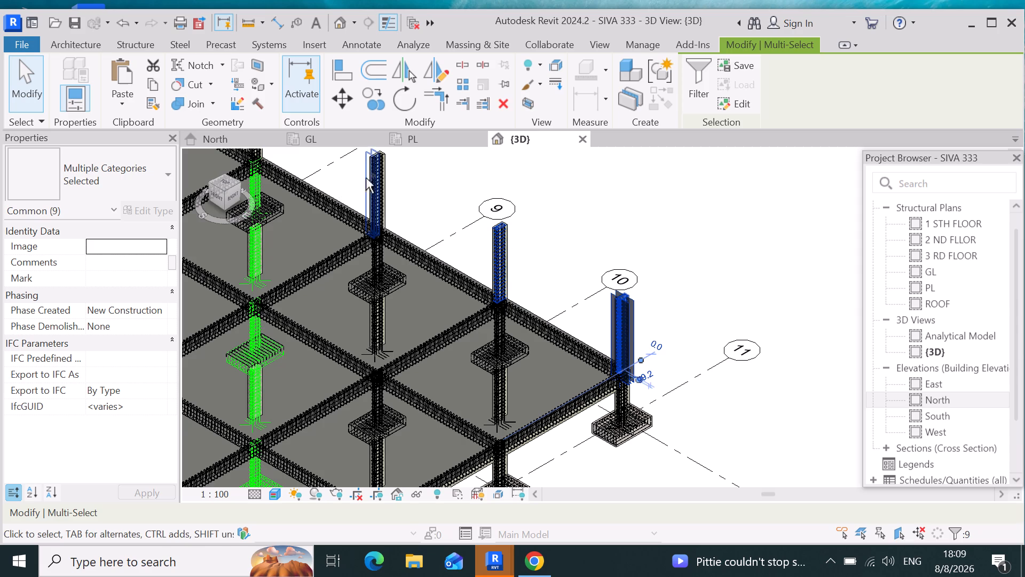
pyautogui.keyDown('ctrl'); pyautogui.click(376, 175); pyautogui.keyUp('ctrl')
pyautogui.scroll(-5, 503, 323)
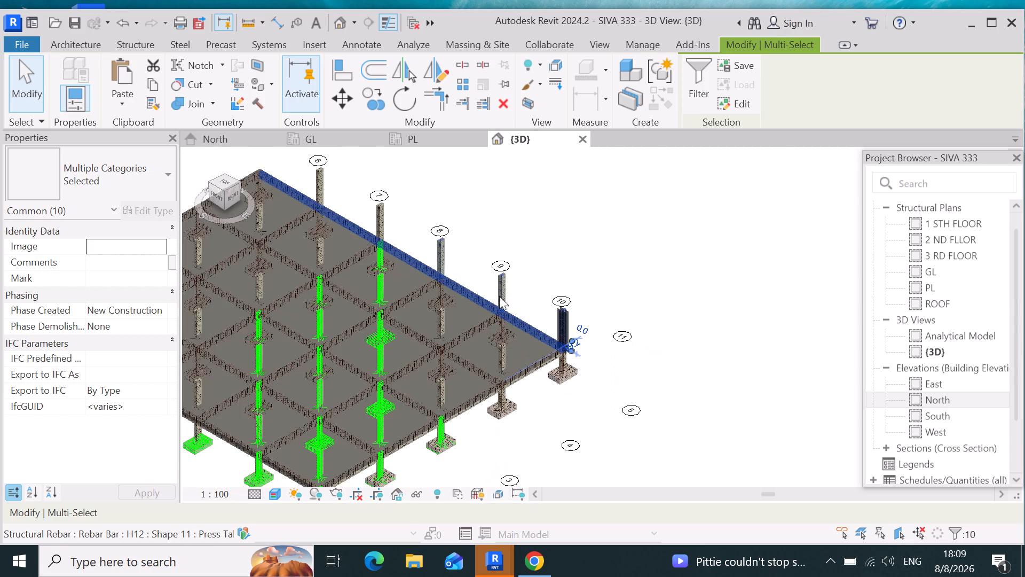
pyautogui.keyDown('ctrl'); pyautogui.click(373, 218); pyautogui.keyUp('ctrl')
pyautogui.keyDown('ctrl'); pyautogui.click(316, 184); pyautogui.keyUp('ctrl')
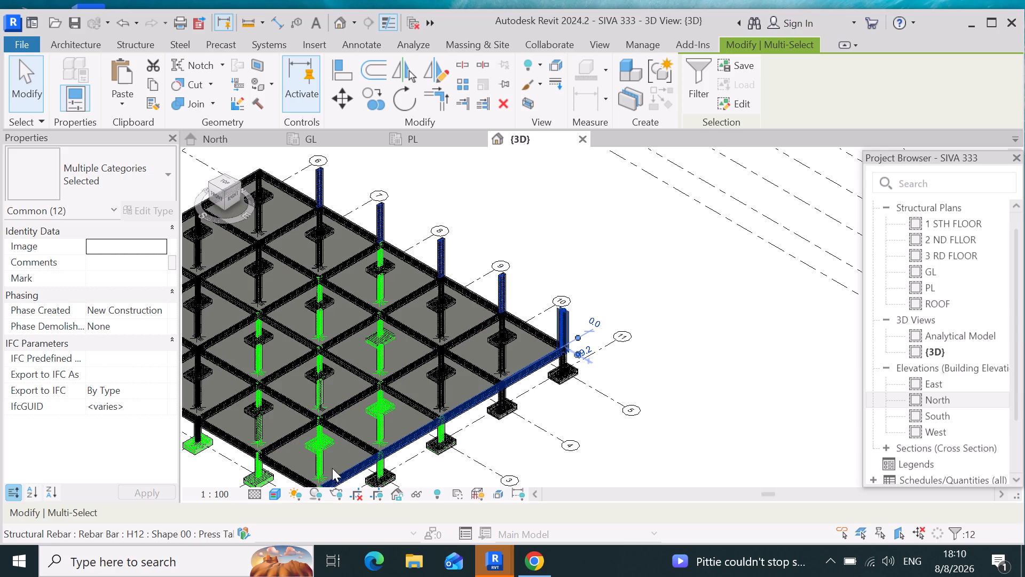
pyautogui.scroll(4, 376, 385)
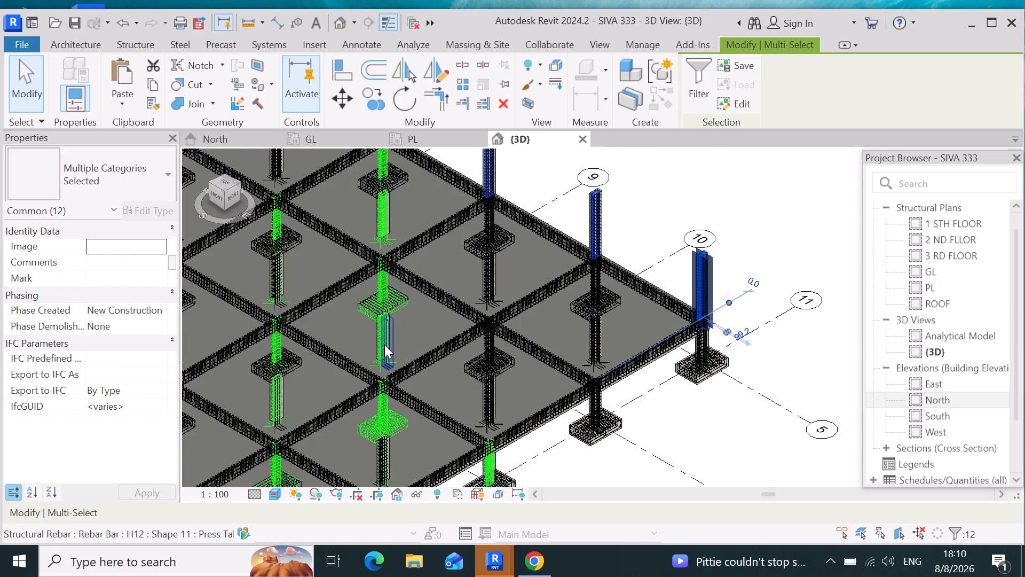
# Delete an H12 shape 11 bar set below the slab in the interior column two bays south and west of the northeast corner.
pyautogui.click(384, 344)
pyautogui.click(383, 208)
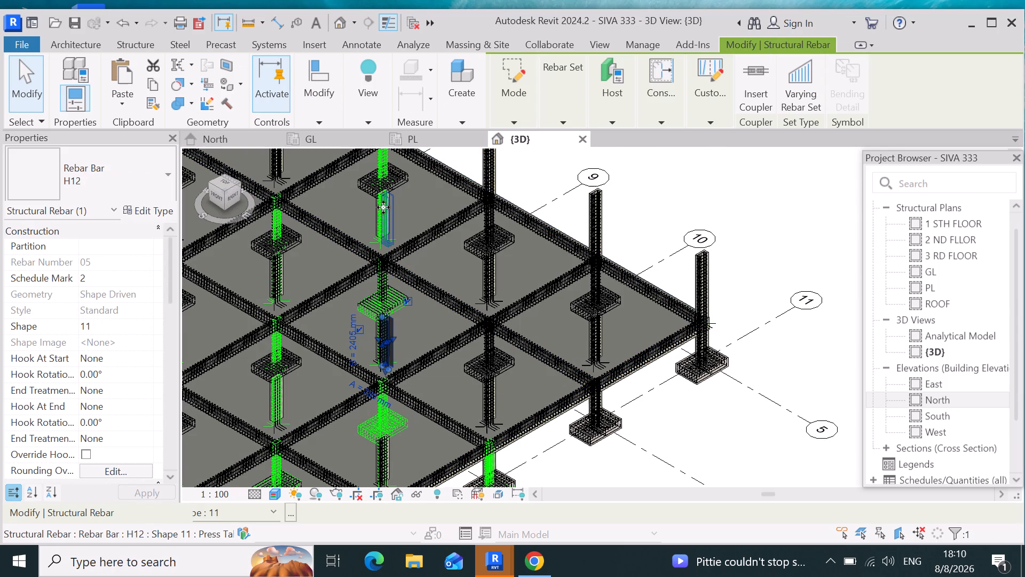
pyautogui.click(272, 221)
pyautogui.click(278, 347)
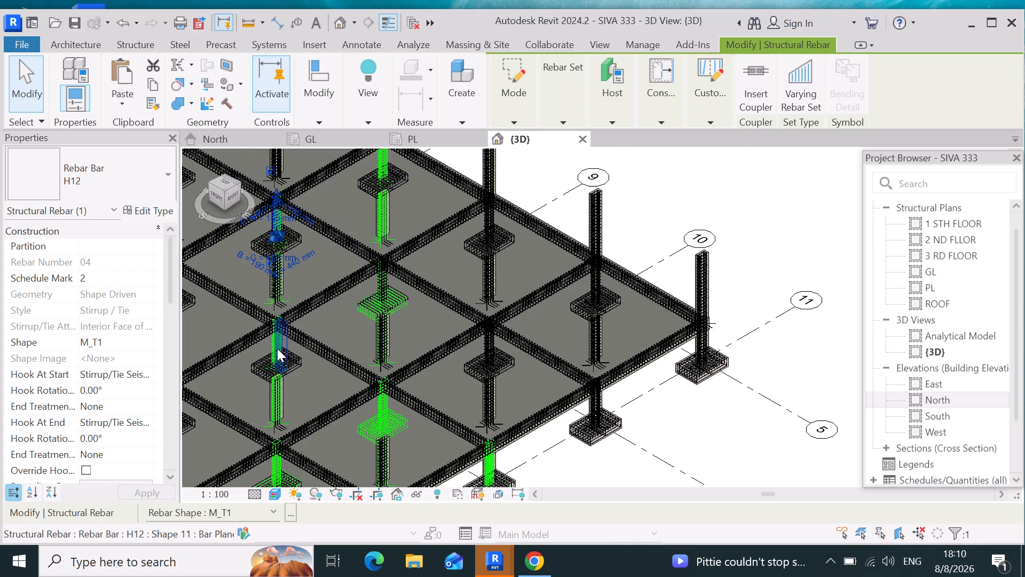
pyautogui.click(280, 408)
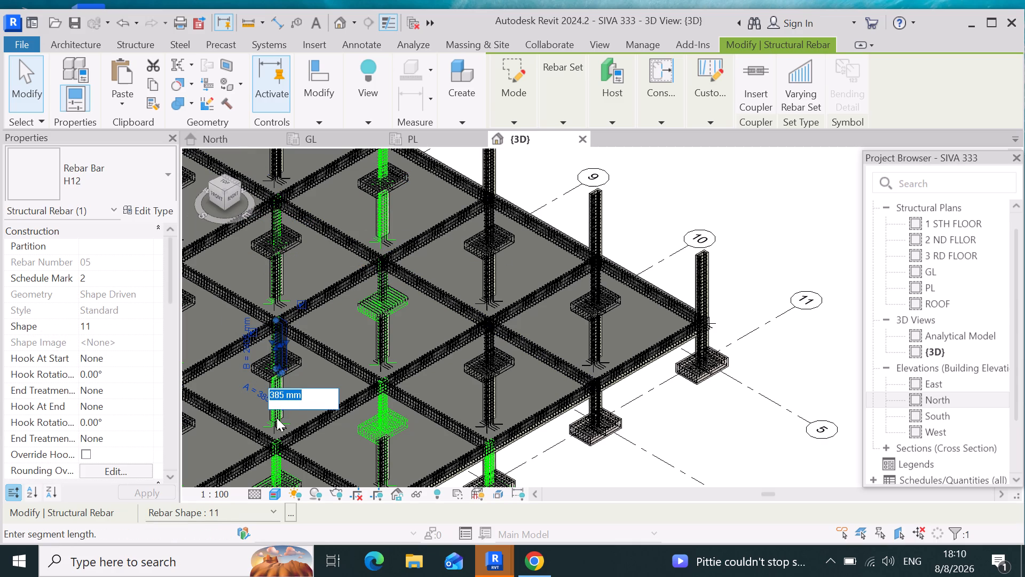
pyautogui.click(283, 422)
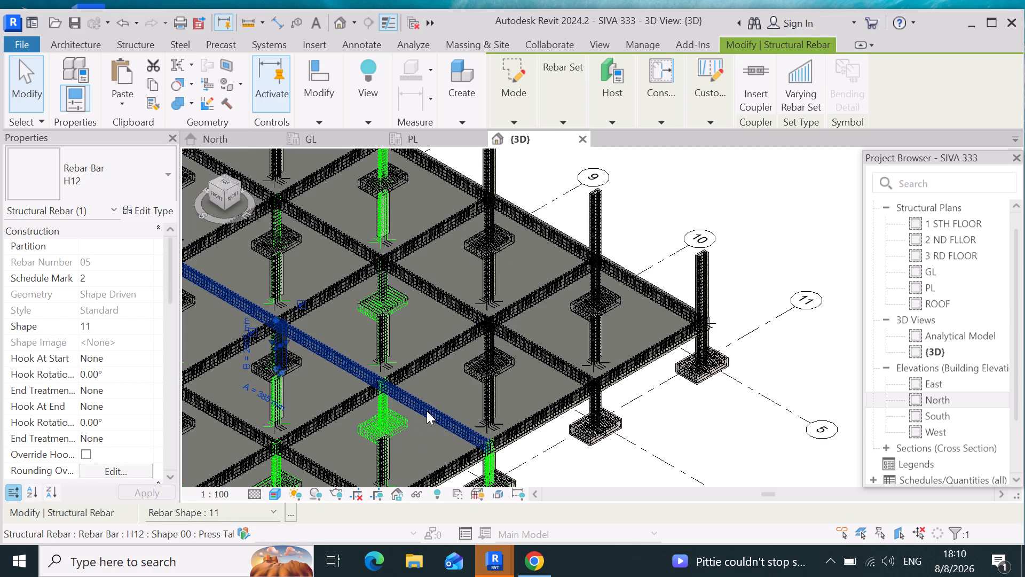
pyautogui.press('Delete')
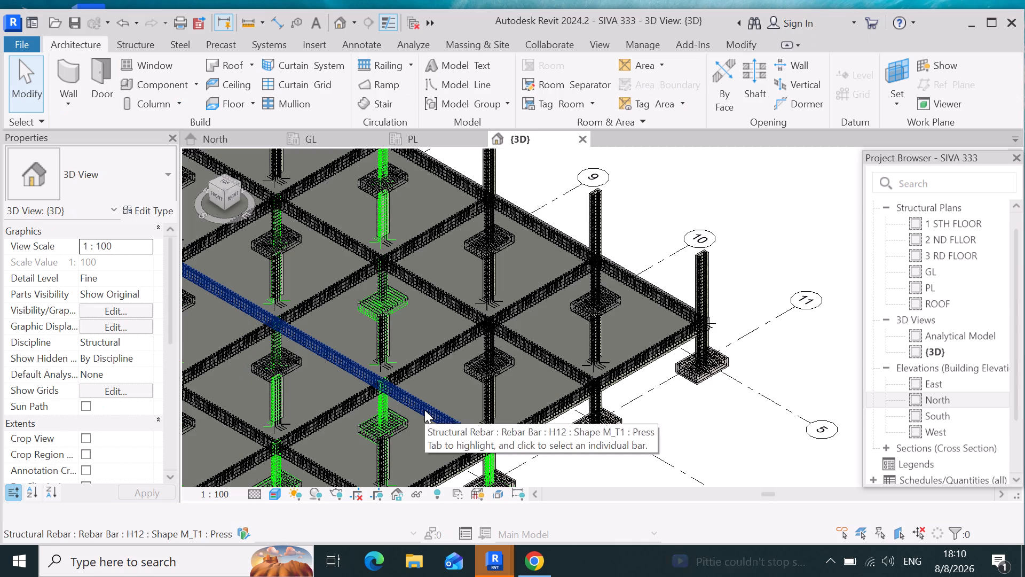
# Delete the first-storey east edge column two bays north of the southeast corner, together with its H12 shape 11 bars and remaining reinforcement.
pyautogui.scroll(-5, 634, 410)
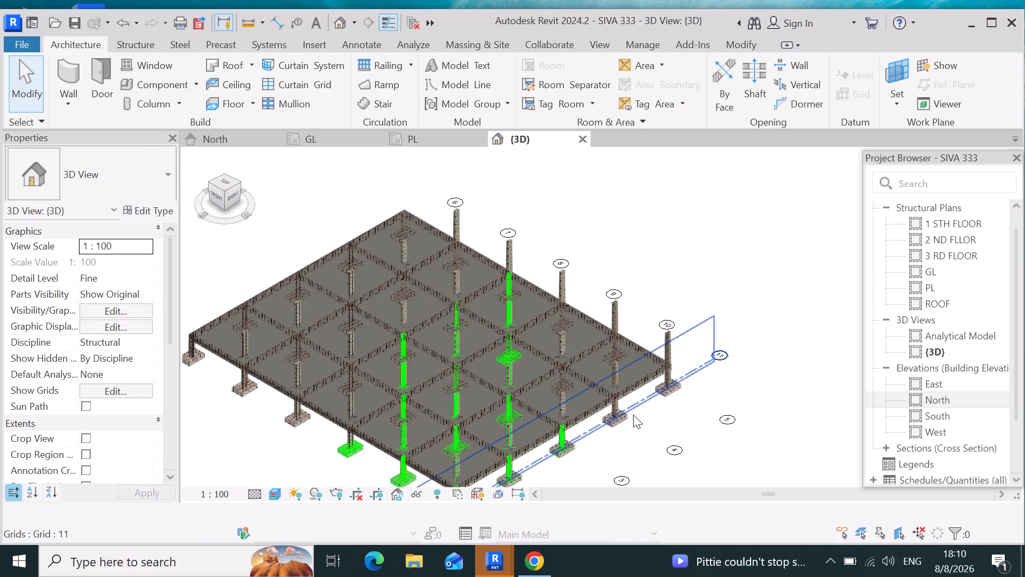
pyautogui.scroll(8, 539, 476)
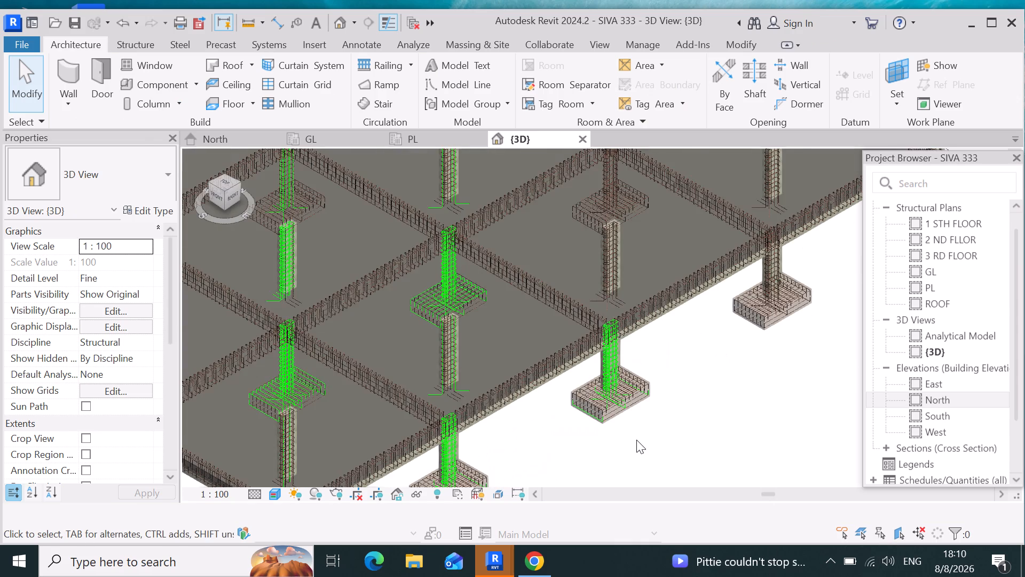
pyautogui.scroll(5, 636, 440)
pyautogui.scroll(-4, 655, 417)
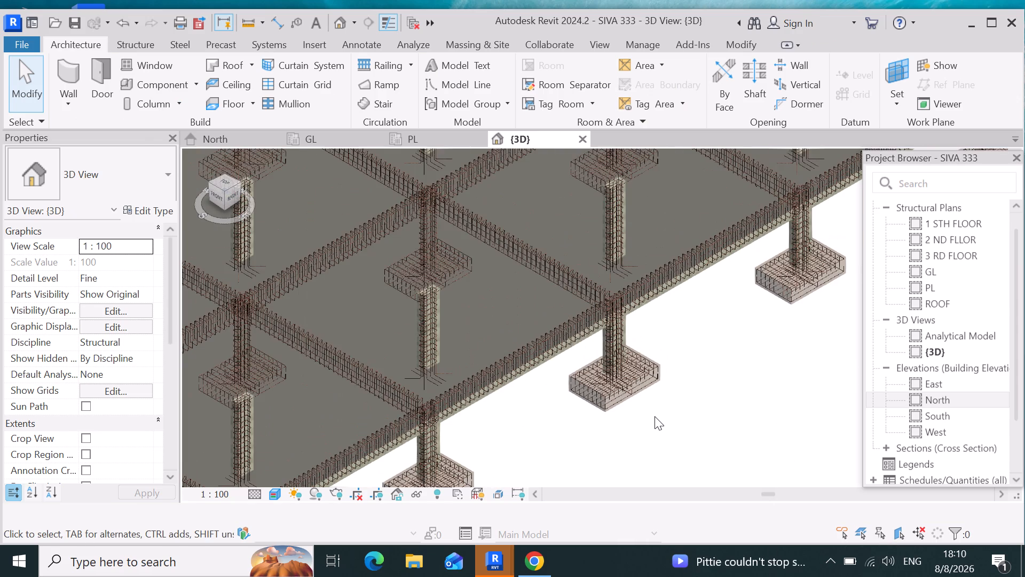
pyautogui.click(630, 244)
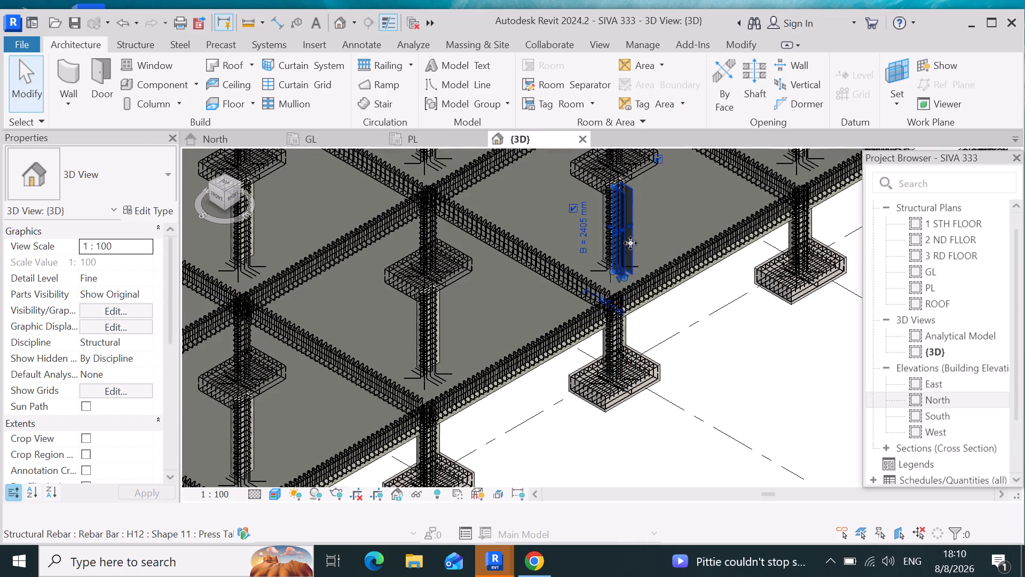
pyautogui.press('Delete')
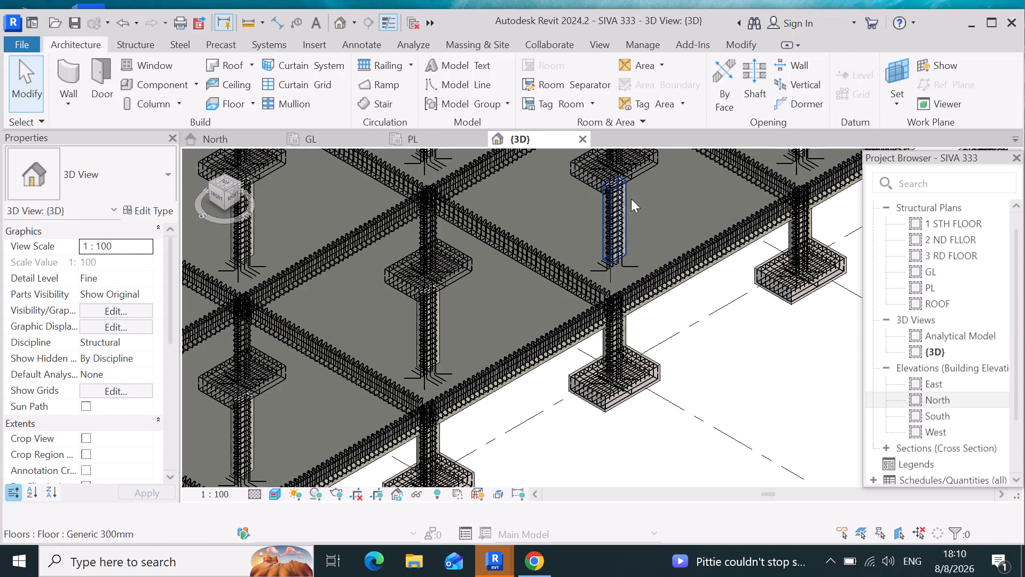
pyautogui.moveTo(629, 199); pyautogui.dragTo(605, 207)
pyautogui.press('Delete')
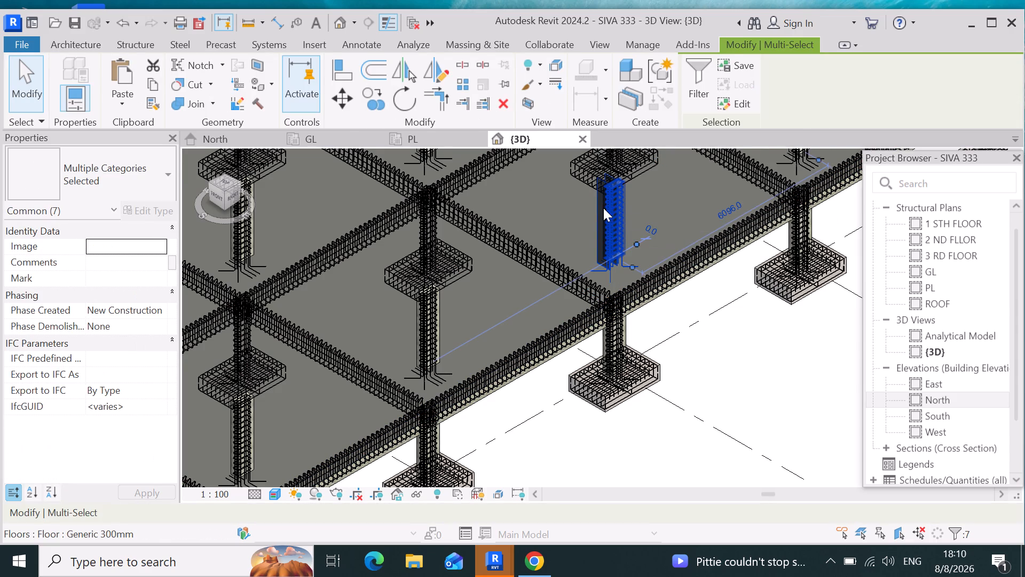
# Delete the first-storey east edge column one bay north of the southeast corner, including its ties and vertical bars.
pyautogui.click(426, 327)
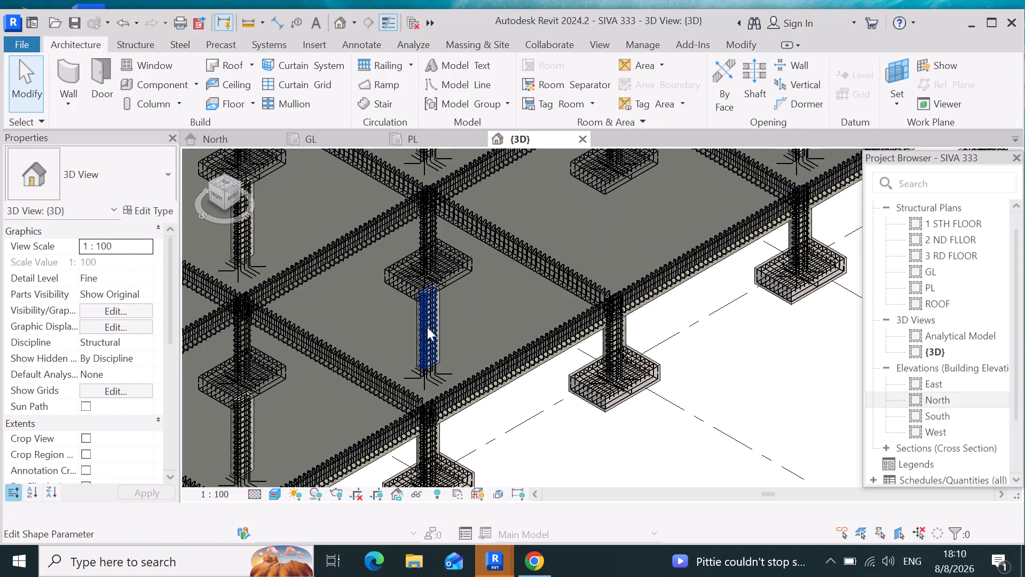
pyautogui.press('Delete')
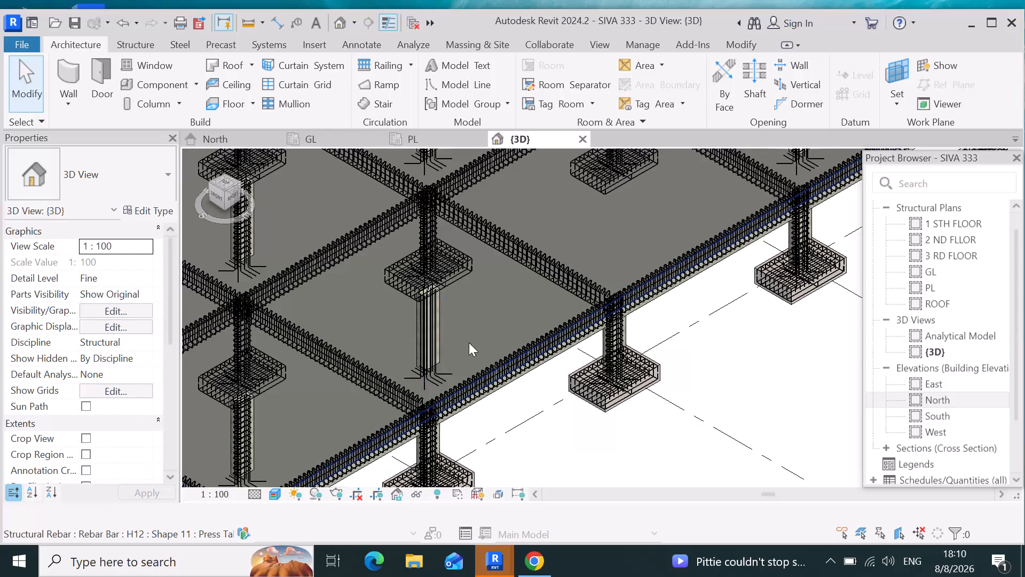
pyautogui.moveTo(456, 320); pyautogui.dragTo(420, 310)
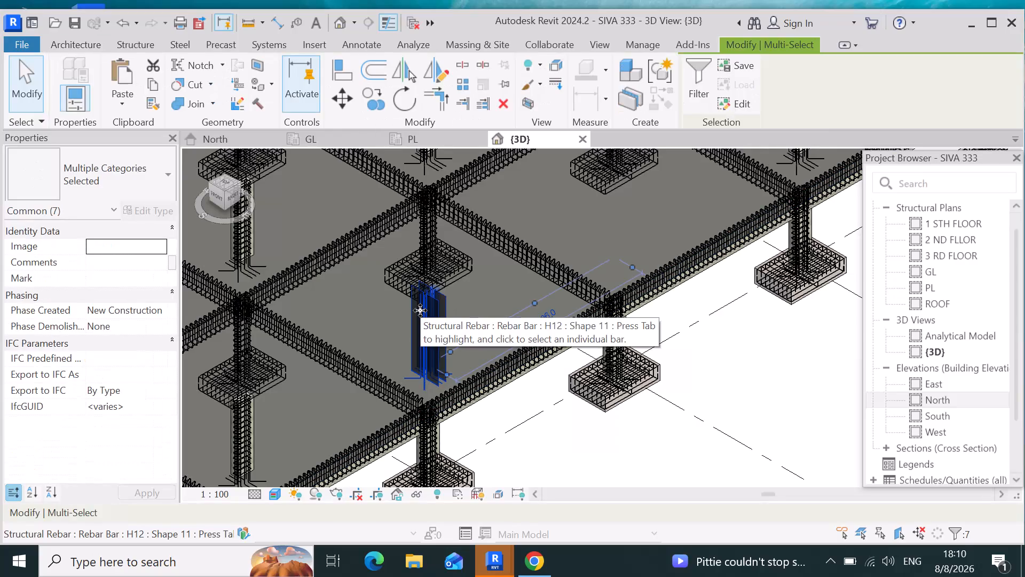
pyautogui.press('Delete')
# Delete the first-storey column at the southeast corner of the slab together with its reinforcement.
pyautogui.scroll(-5, 485, 349)
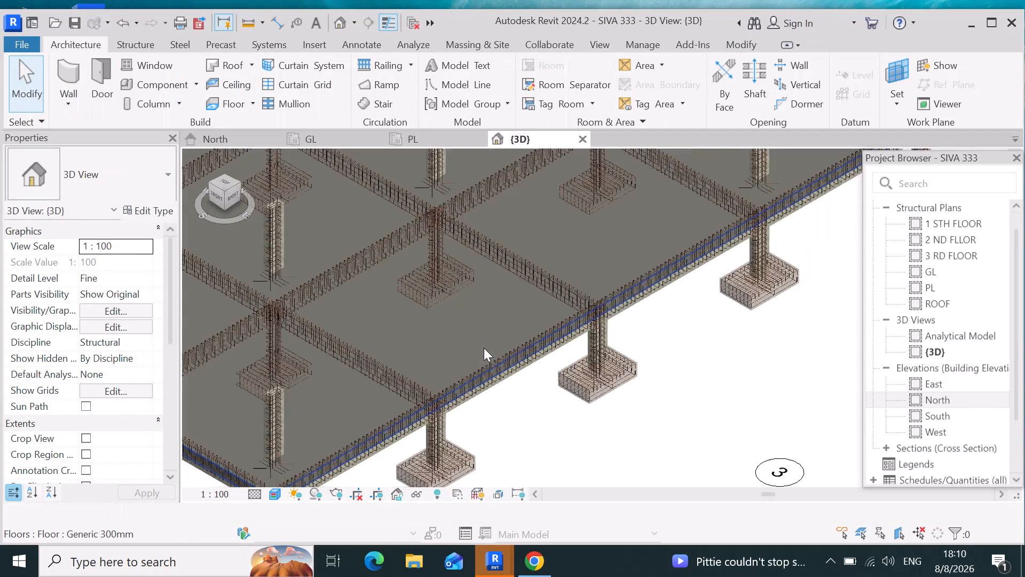
pyautogui.scroll(5, 279, 437)
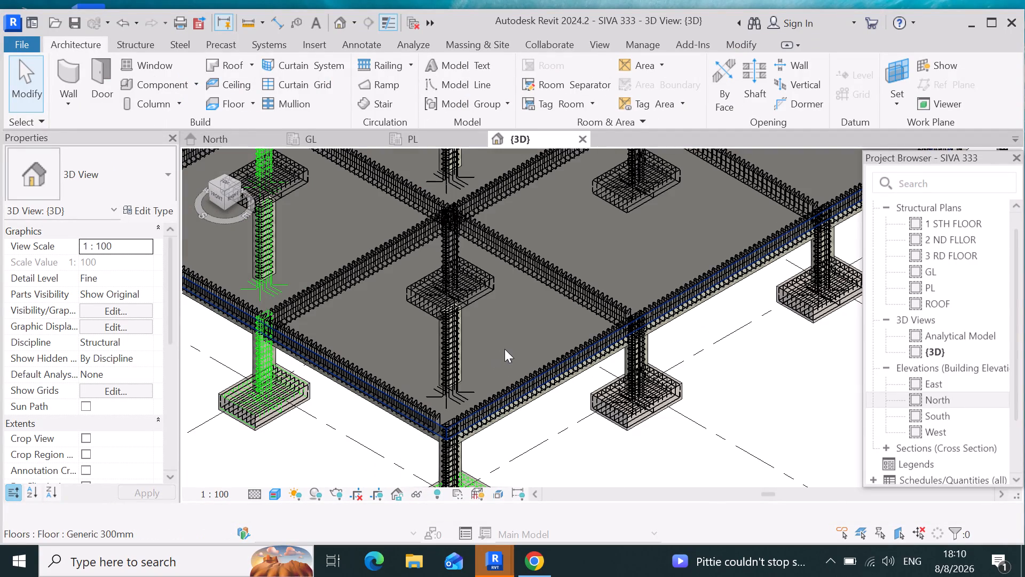
pyautogui.moveTo(504, 349); pyautogui.dragTo(446, 338)
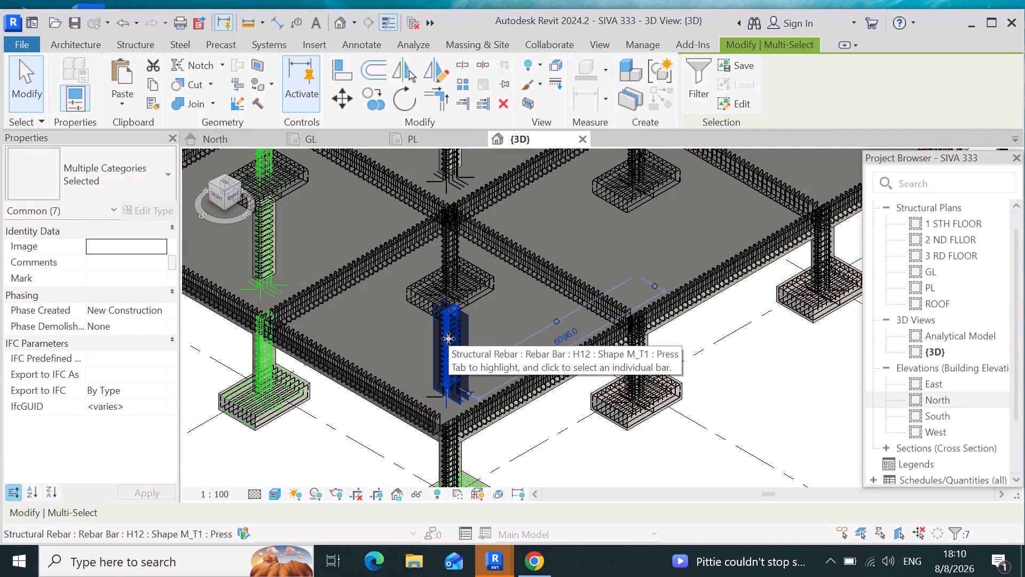
pyautogui.press('Delete')
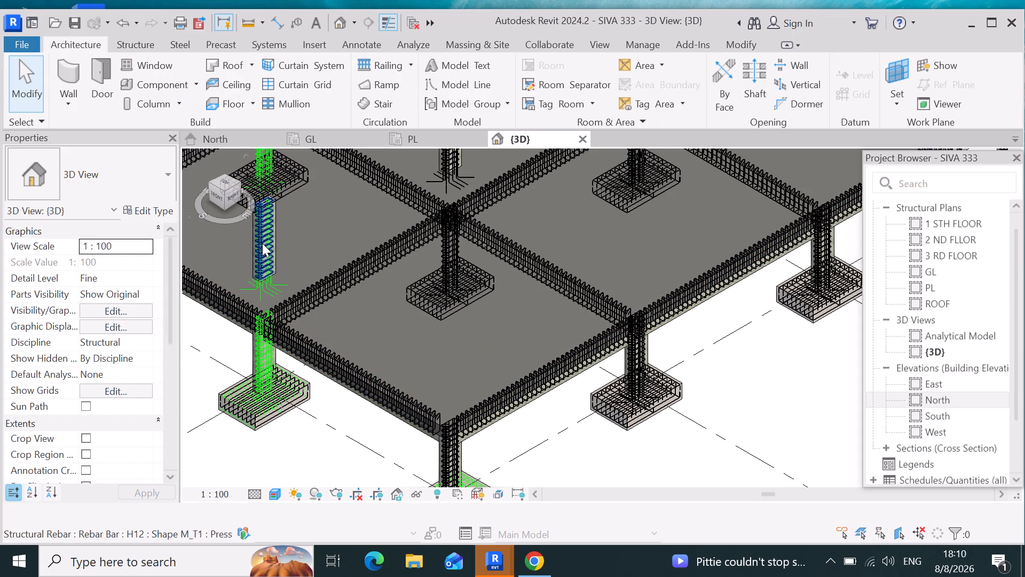
# Delete the ties of the first-storey south edge column at grid 1-10, one bay west of the southeast corner.
pyautogui.moveTo(295, 244); pyautogui.dragTo(251, 237)
pyautogui.click(251, 238)
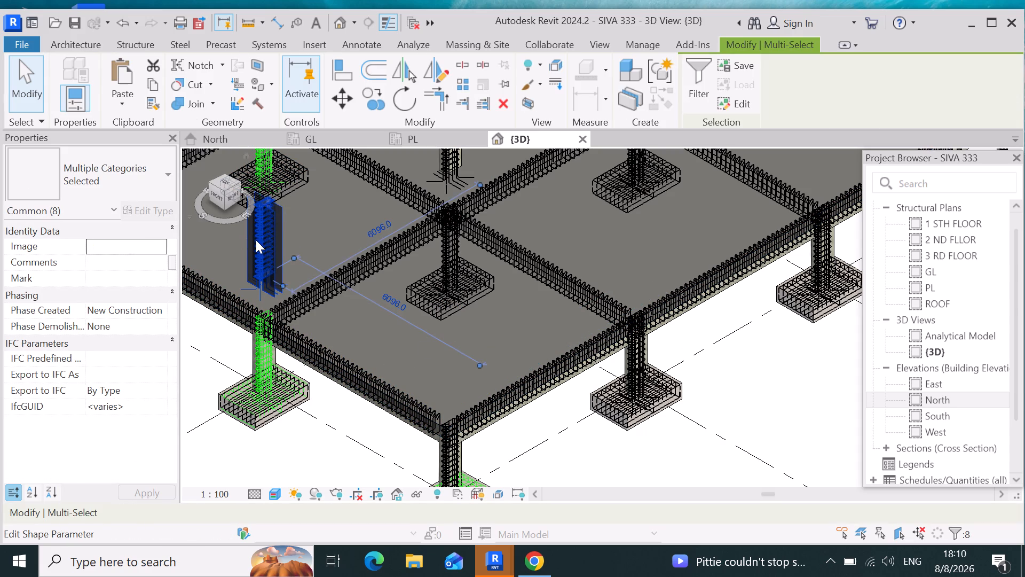
pyautogui.press('Delete')
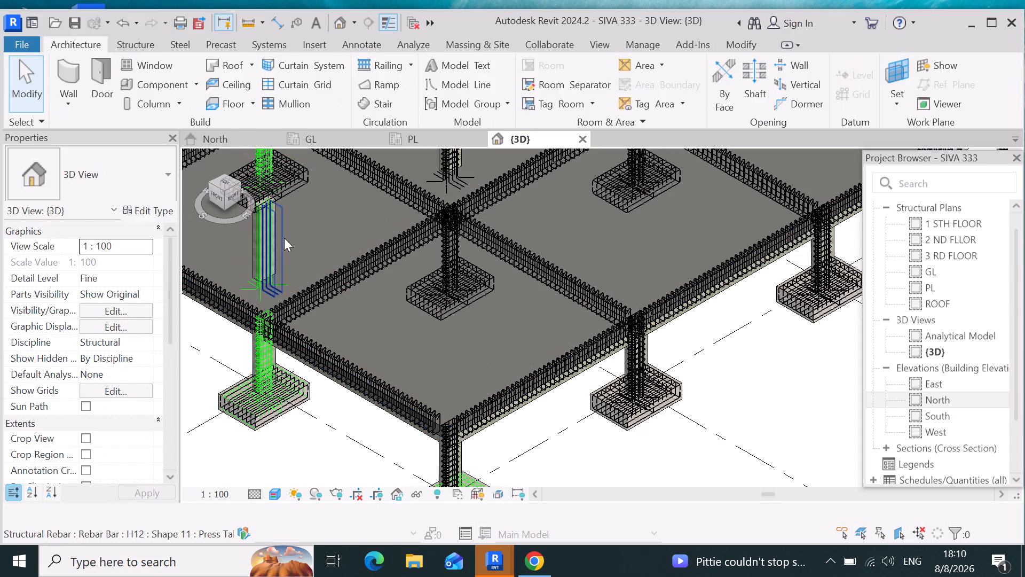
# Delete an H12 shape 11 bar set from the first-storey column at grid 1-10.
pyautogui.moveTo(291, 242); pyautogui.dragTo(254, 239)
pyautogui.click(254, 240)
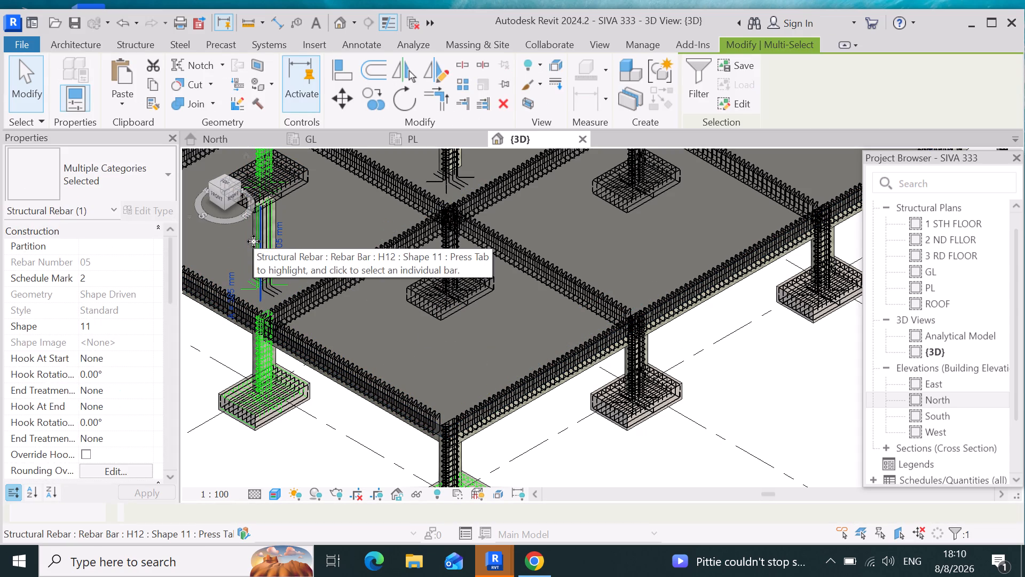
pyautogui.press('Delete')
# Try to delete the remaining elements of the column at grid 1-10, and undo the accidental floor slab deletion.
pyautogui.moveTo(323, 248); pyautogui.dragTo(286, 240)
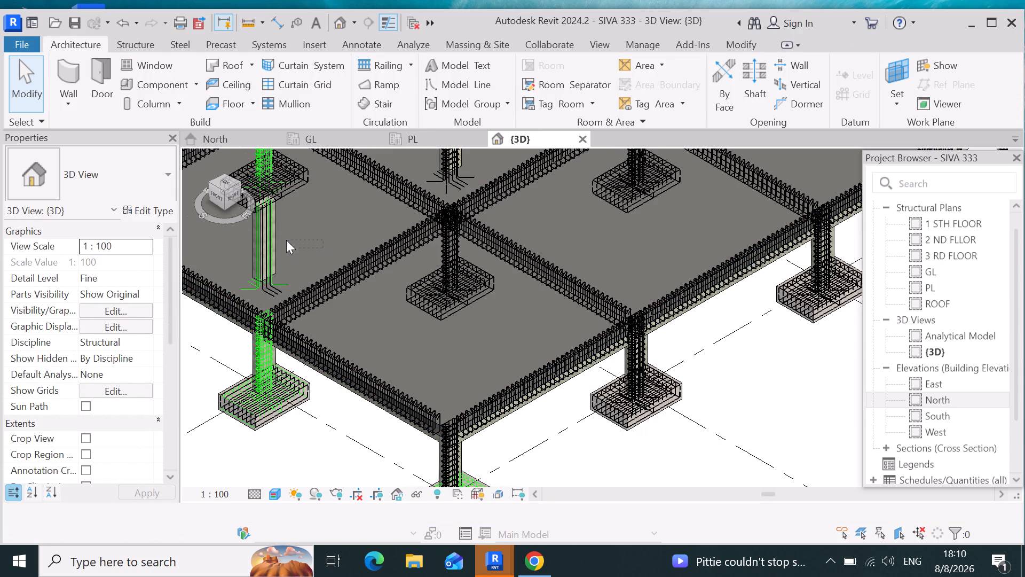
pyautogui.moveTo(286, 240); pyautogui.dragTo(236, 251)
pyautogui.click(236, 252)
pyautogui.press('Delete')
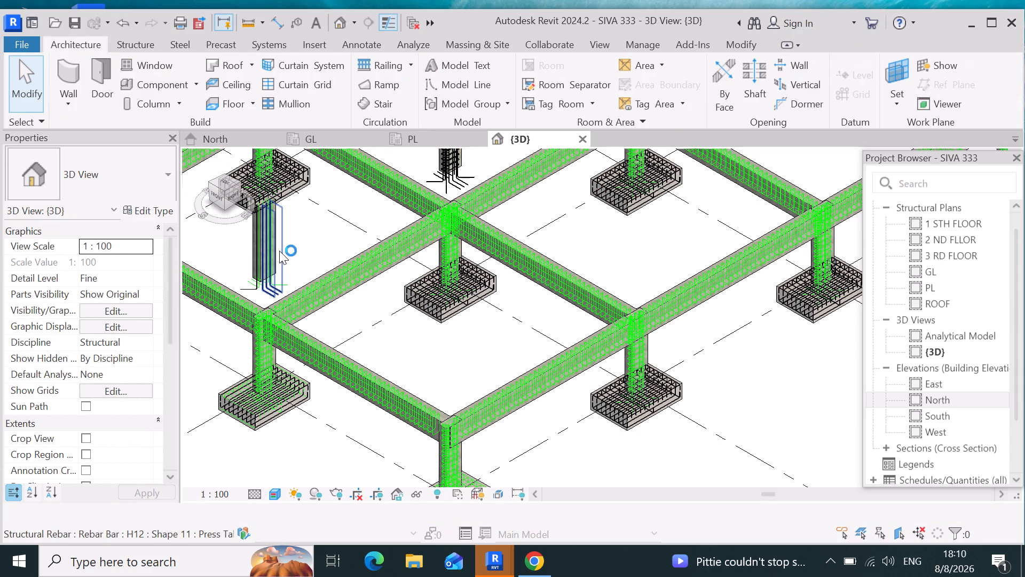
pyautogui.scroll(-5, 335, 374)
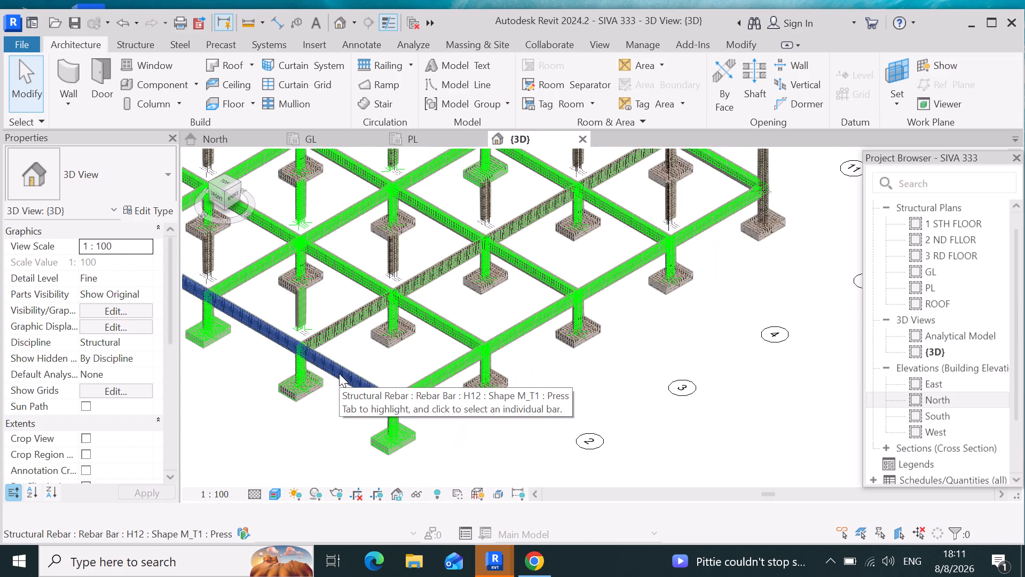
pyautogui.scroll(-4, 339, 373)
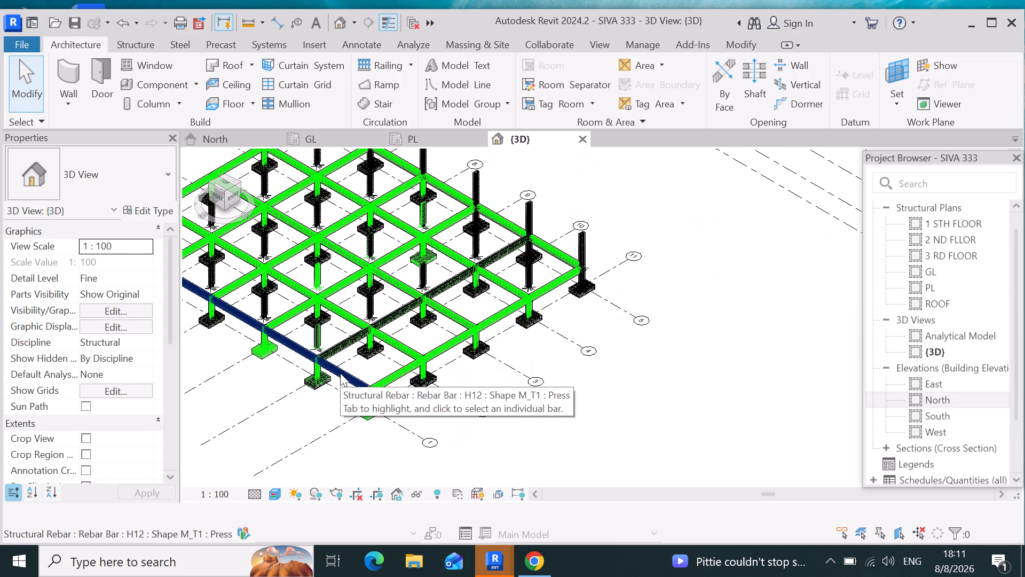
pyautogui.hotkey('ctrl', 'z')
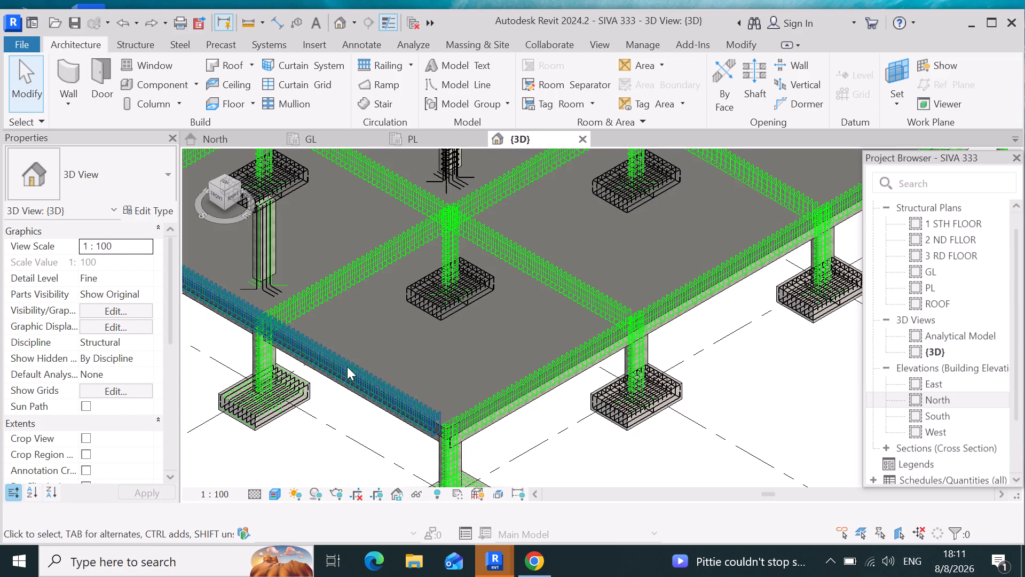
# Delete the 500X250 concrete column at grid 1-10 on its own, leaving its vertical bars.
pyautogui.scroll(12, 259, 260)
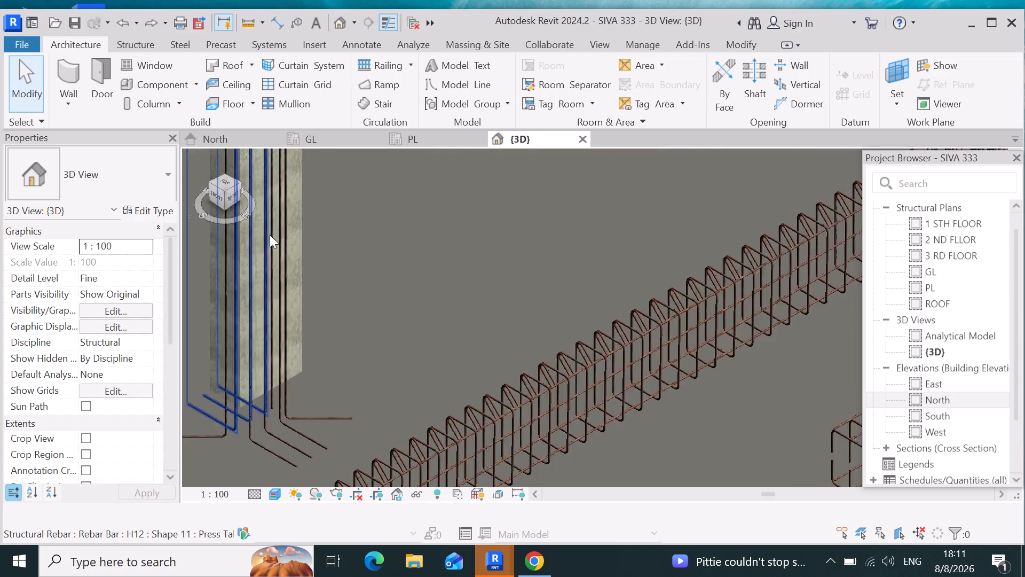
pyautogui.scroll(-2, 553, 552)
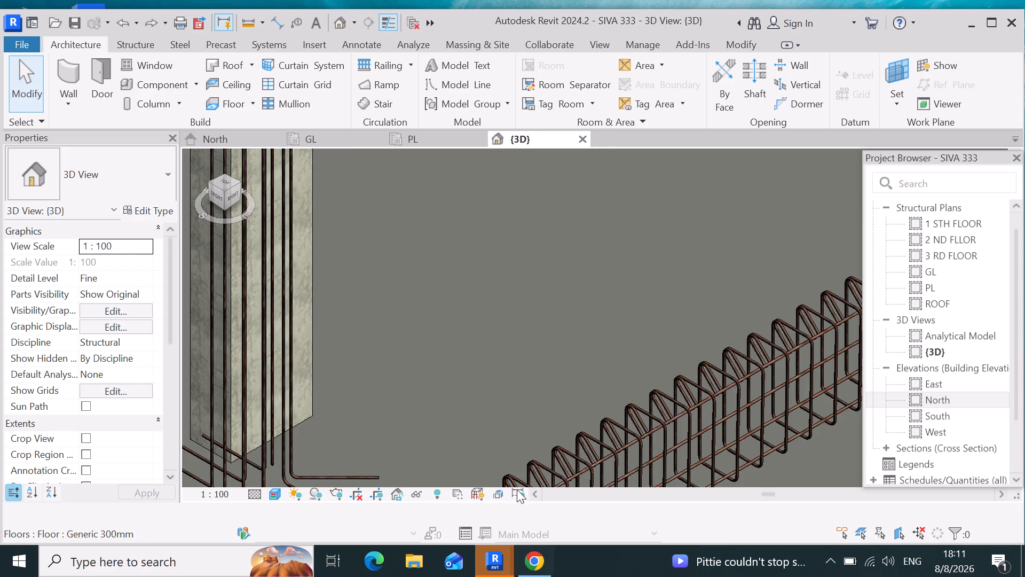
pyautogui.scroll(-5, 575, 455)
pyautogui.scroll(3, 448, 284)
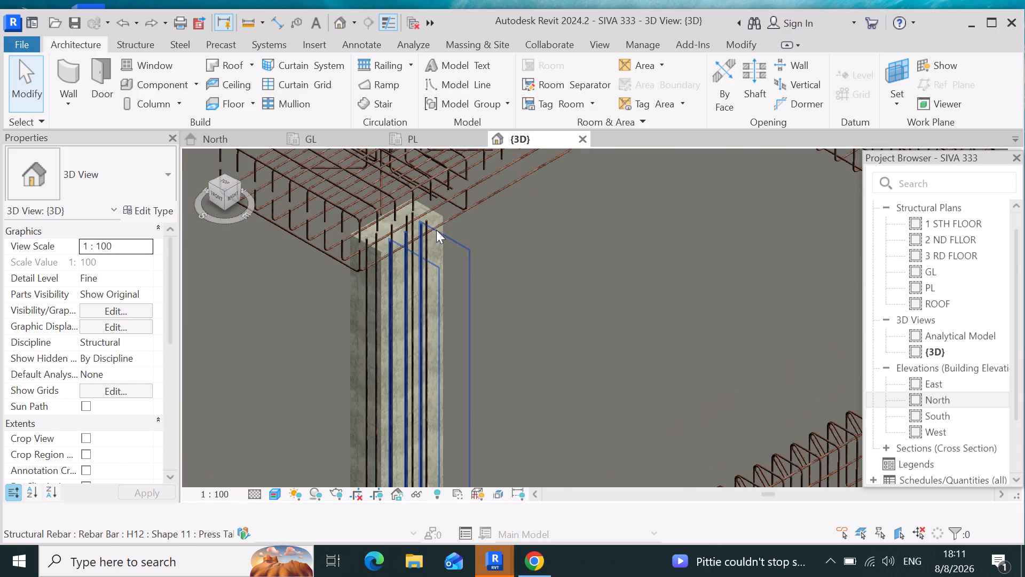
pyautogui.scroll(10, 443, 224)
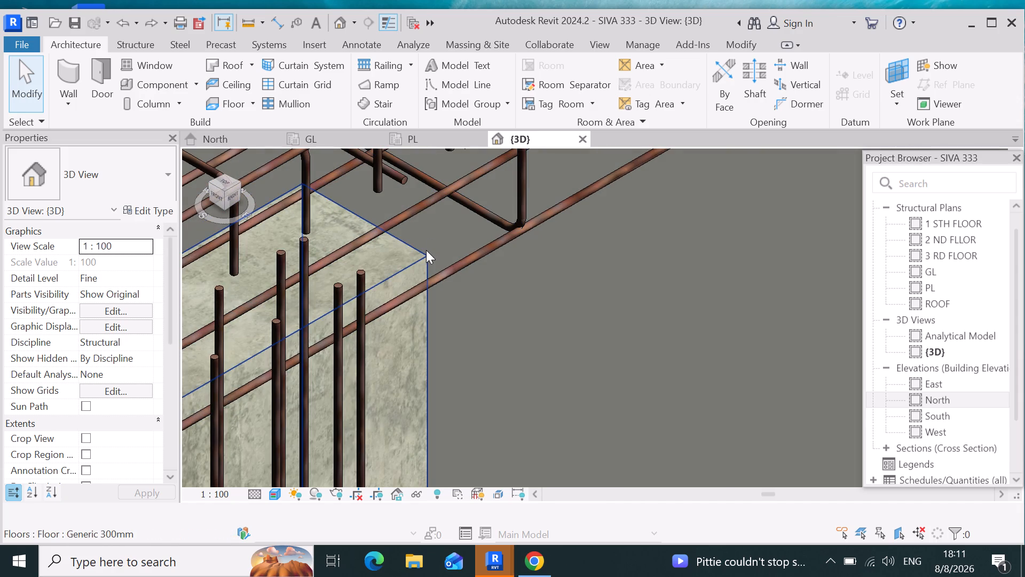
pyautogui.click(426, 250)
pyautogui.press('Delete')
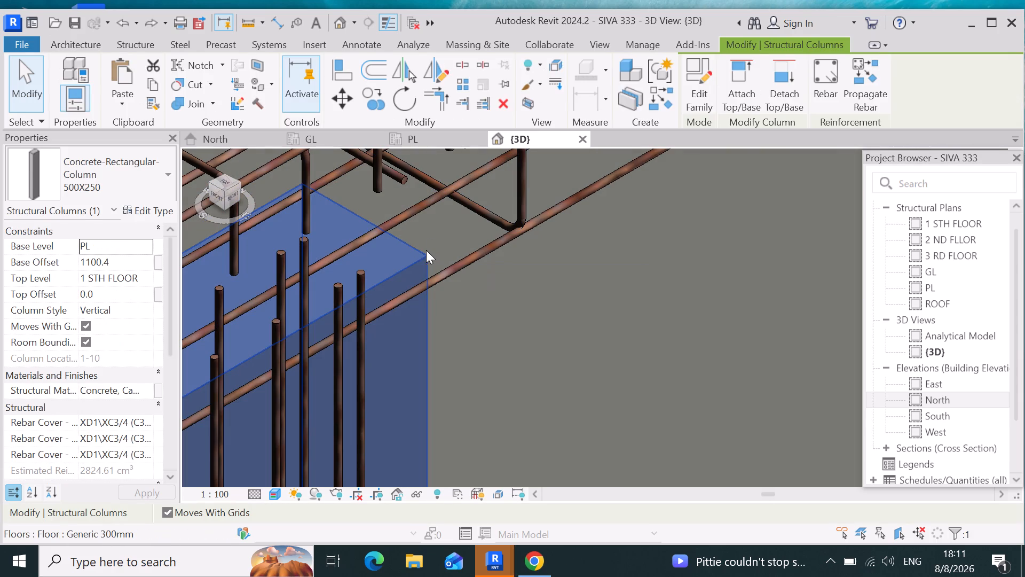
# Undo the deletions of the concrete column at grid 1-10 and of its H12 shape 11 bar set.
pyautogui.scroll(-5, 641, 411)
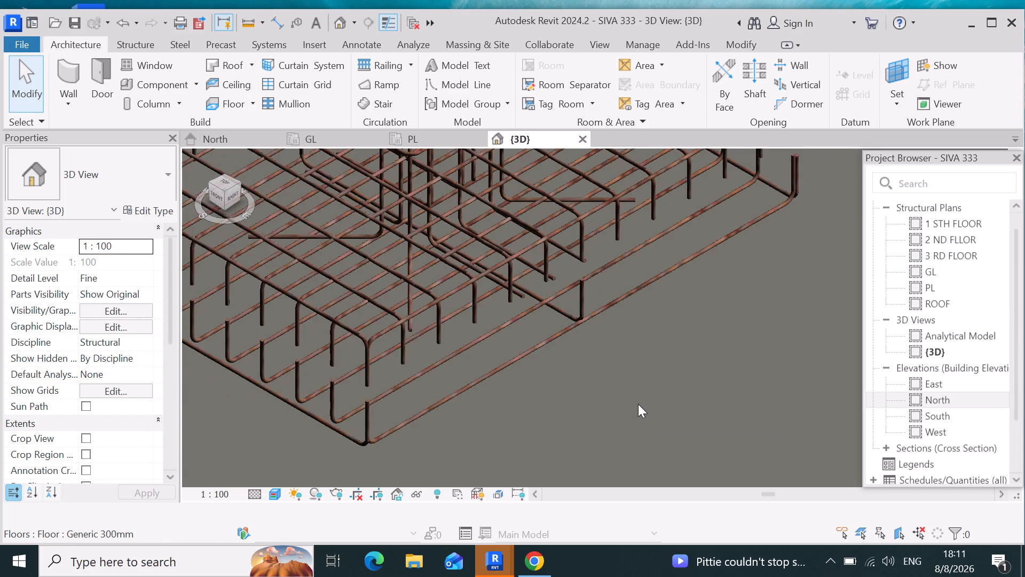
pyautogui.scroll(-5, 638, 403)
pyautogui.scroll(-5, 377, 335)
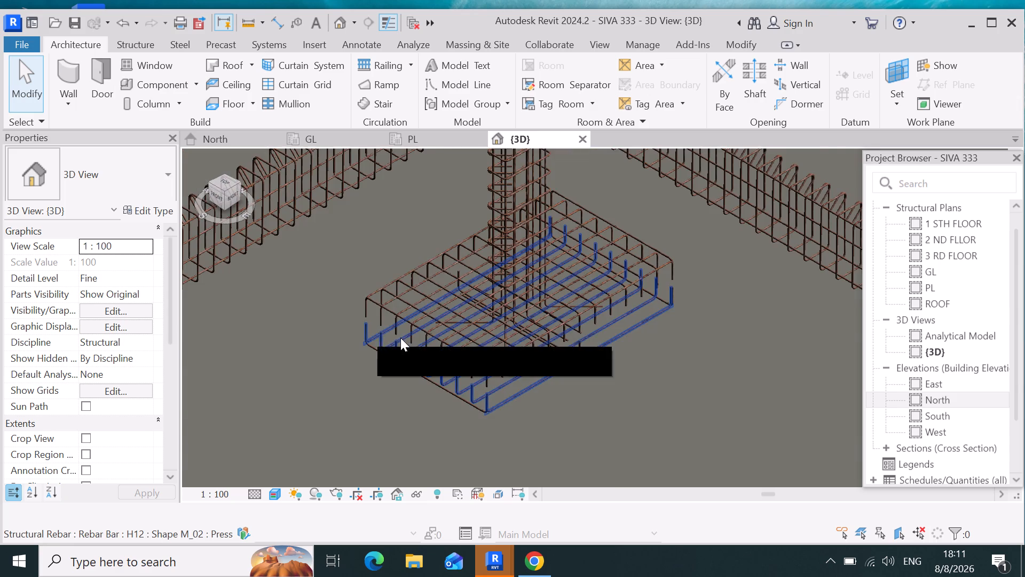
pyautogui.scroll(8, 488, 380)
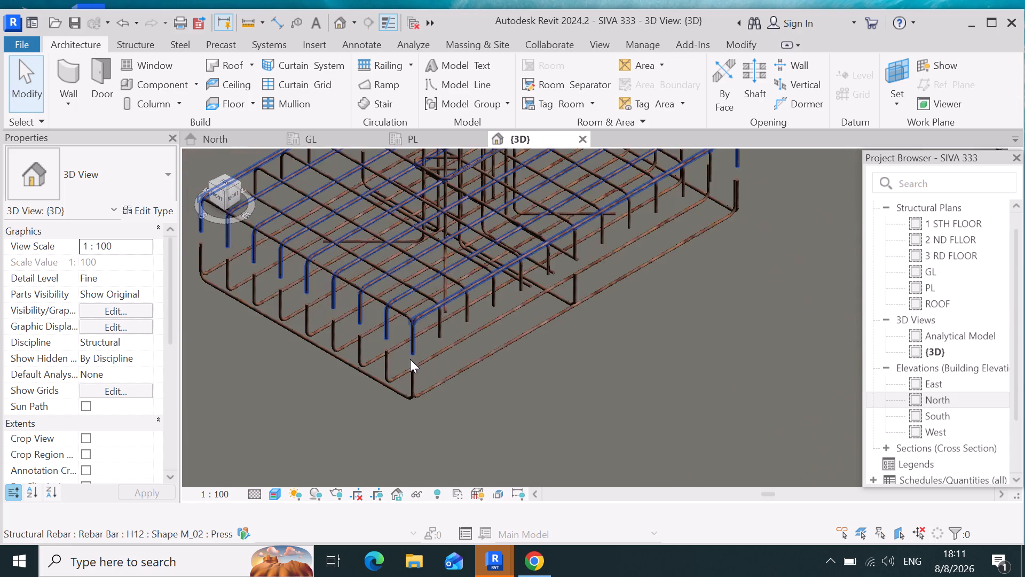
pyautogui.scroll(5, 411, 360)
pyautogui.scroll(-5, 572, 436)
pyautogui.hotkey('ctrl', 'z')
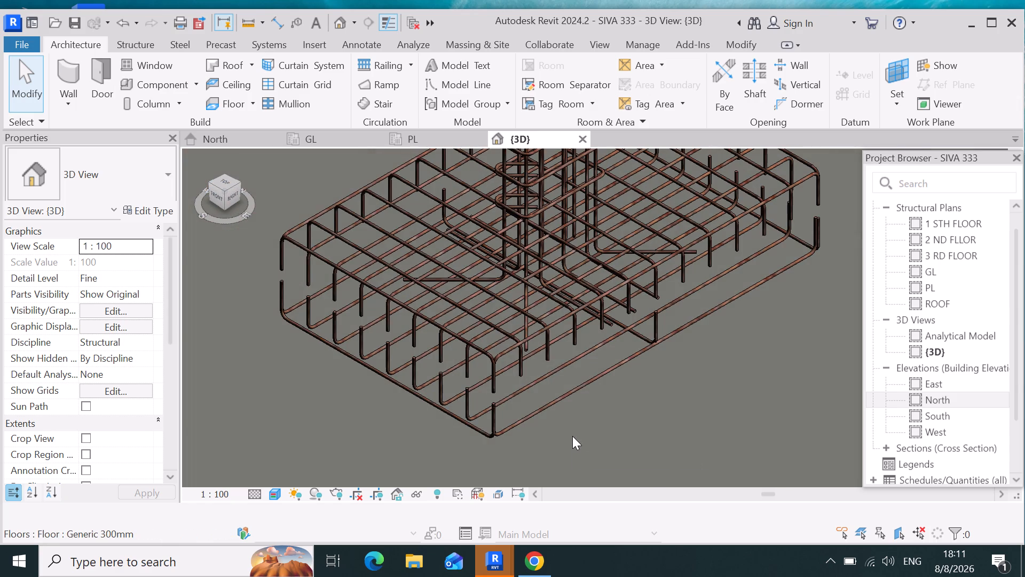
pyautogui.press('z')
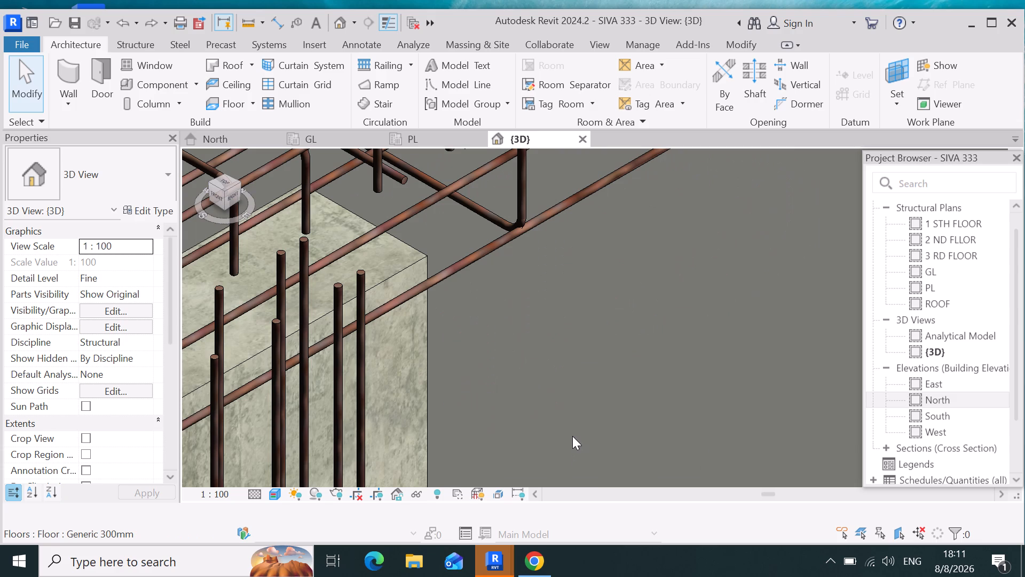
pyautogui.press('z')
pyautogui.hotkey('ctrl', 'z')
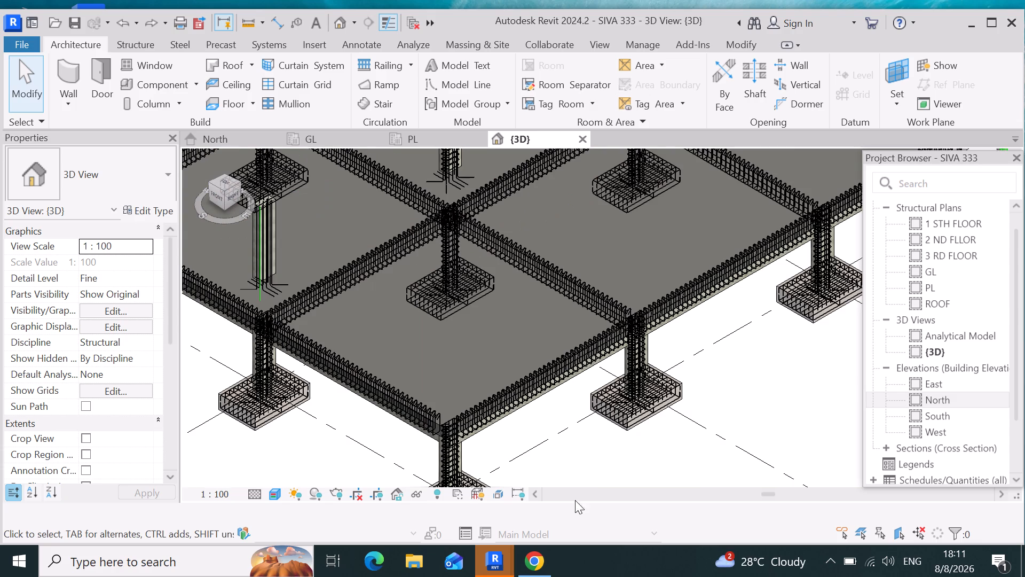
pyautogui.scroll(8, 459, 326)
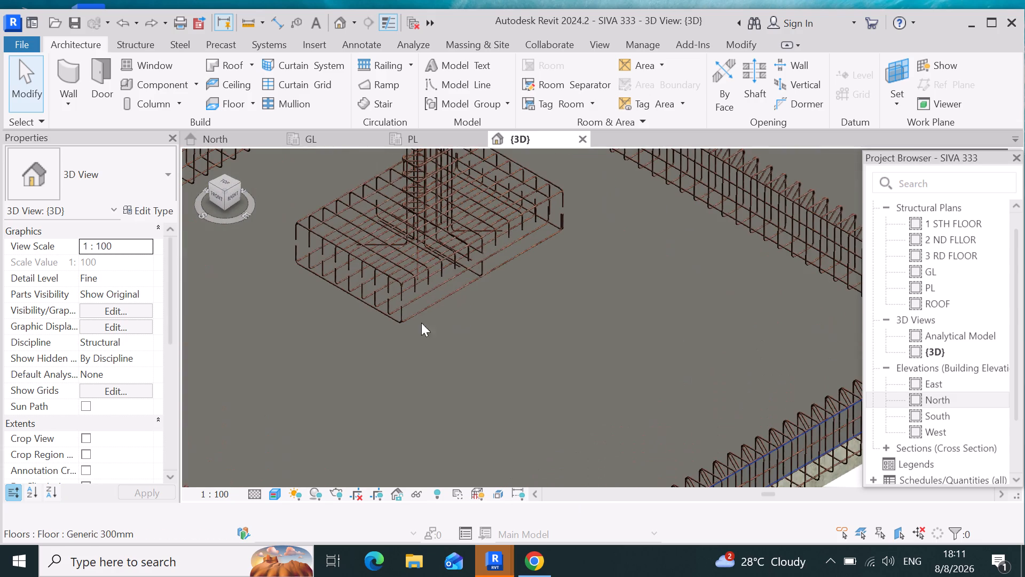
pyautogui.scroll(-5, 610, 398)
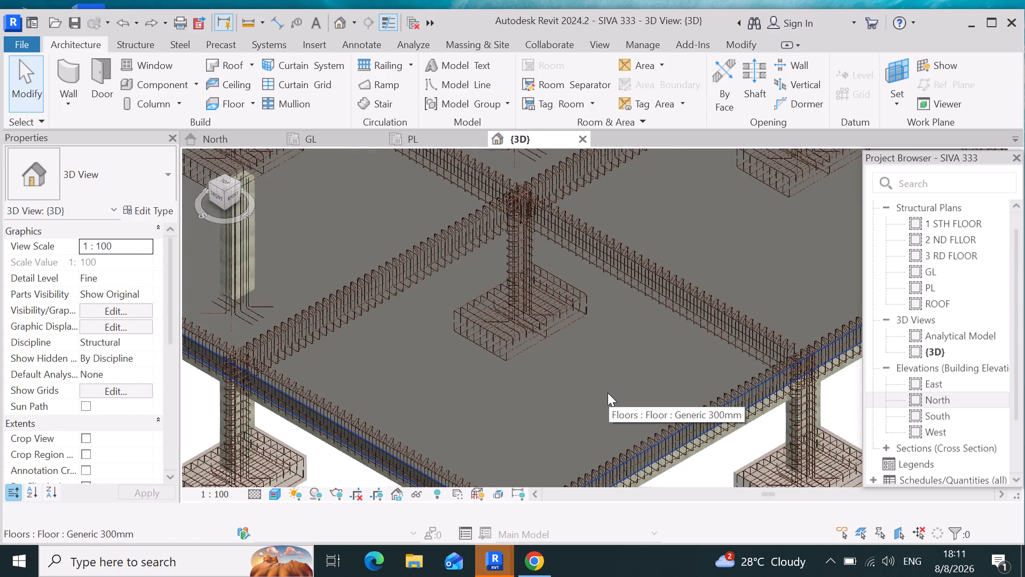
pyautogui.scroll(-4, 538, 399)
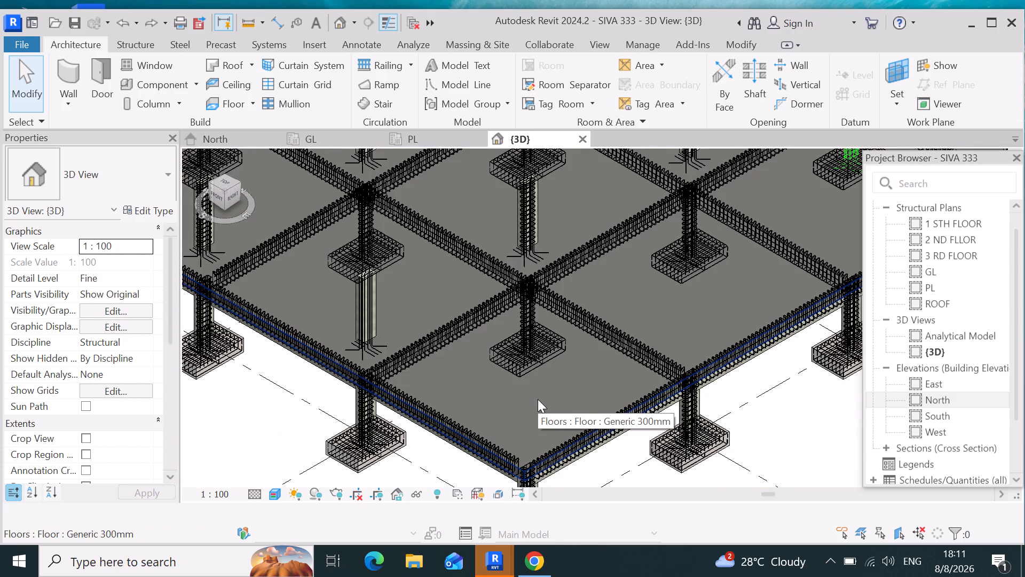
# Delete the 500X250 first-storey concrete column at grid 4-9 together with its hosted reinforcement.
pyautogui.scroll(-5, 538, 399)
pyautogui.scroll(4, 652, 218)
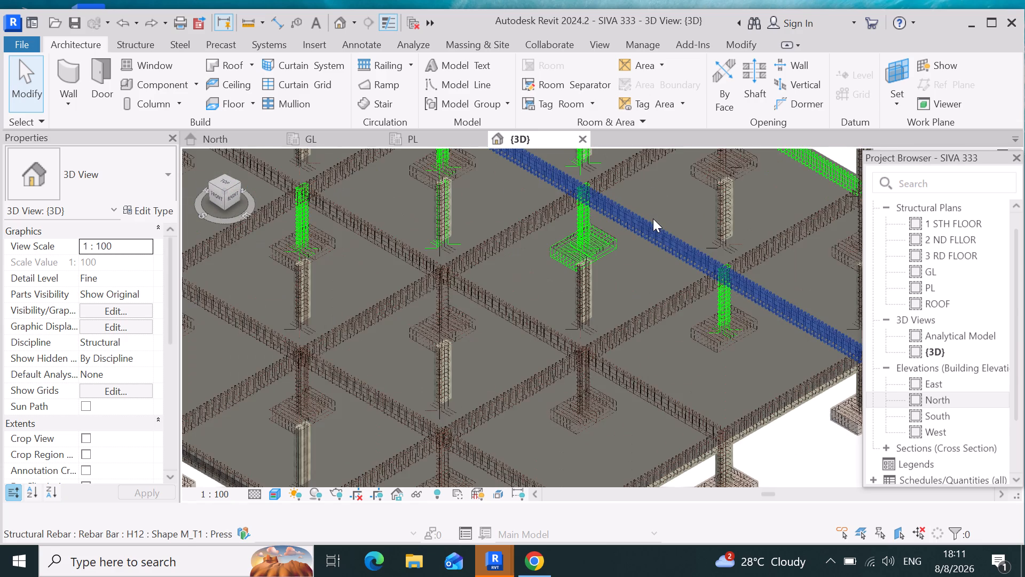
pyautogui.scroll(-3, 539, 381)
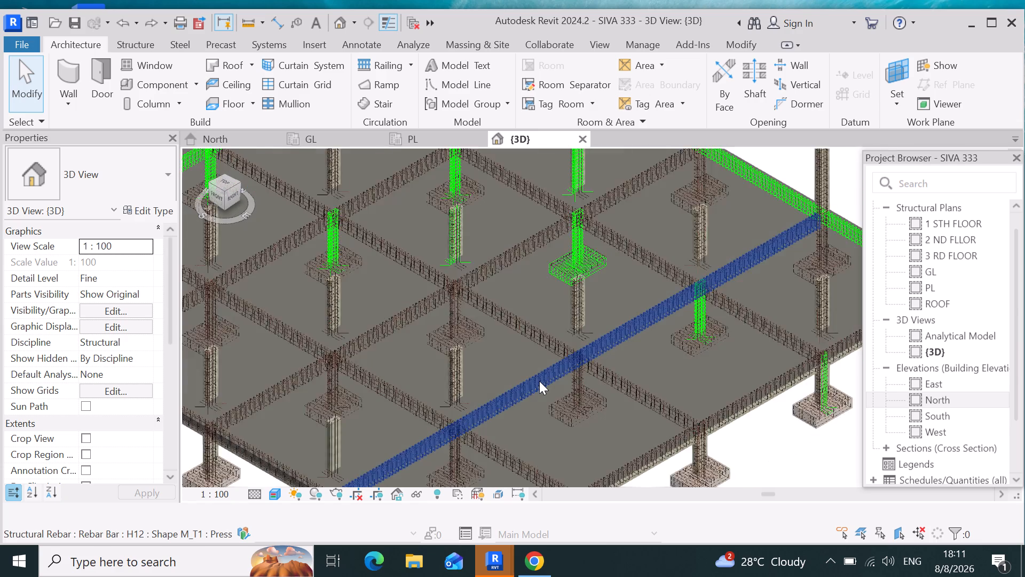
pyautogui.scroll(4, 566, 307)
pyautogui.scroll(7, 566, 254)
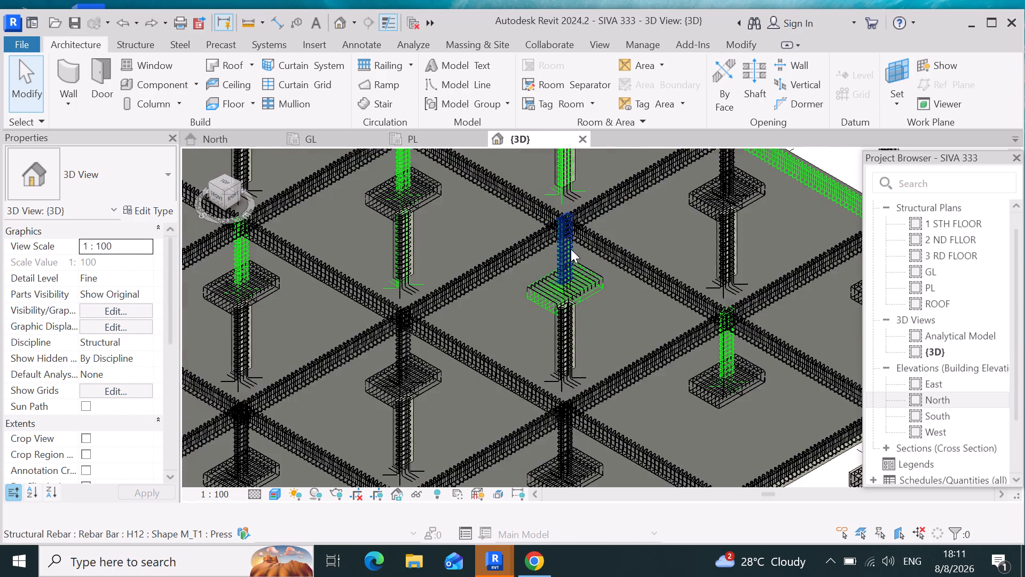
pyautogui.scroll(4, 571, 249)
pyautogui.scroll(-10, 565, 271)
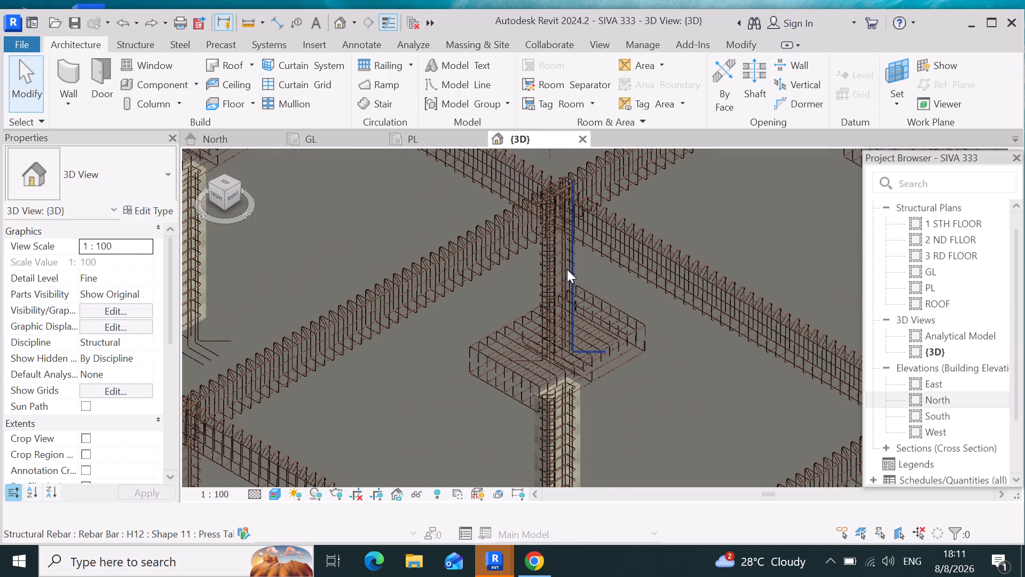
pyautogui.scroll(-6, 567, 269)
pyautogui.scroll(-4, 525, 225)
pyautogui.scroll(13, 540, 207)
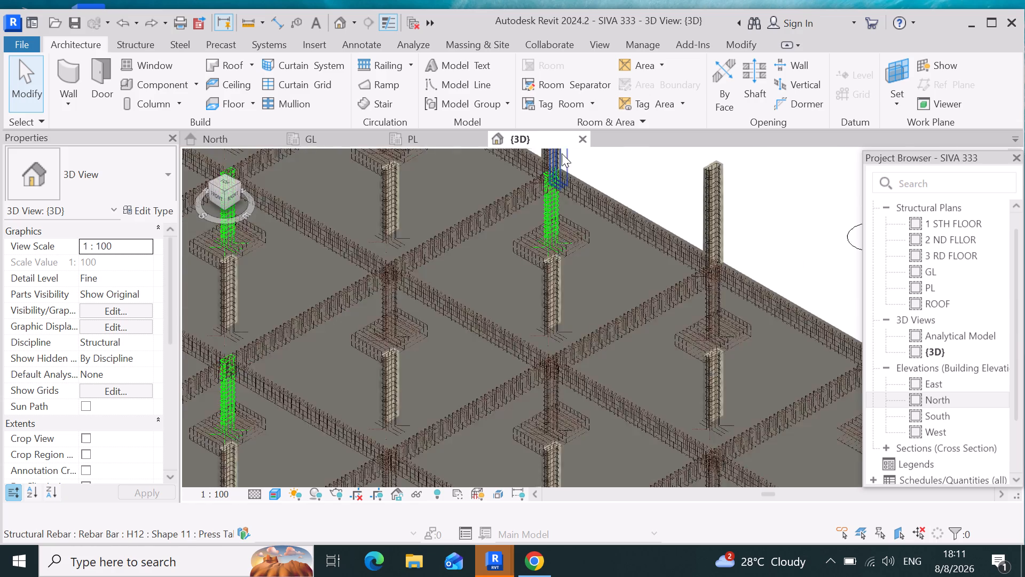
pyautogui.scroll(4, 562, 154)
pyautogui.scroll(-5, 498, 393)
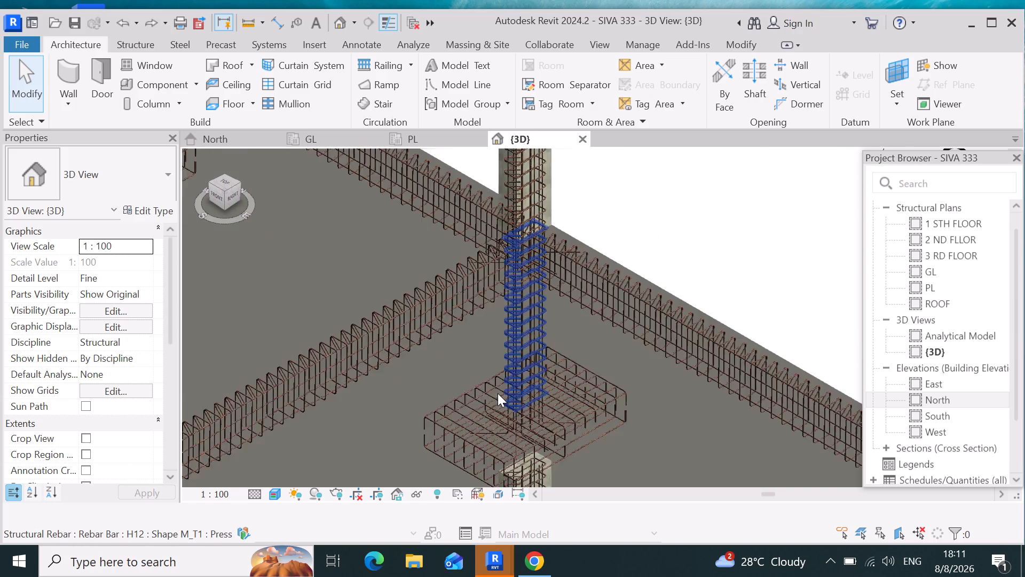
pyautogui.scroll(-5, 504, 372)
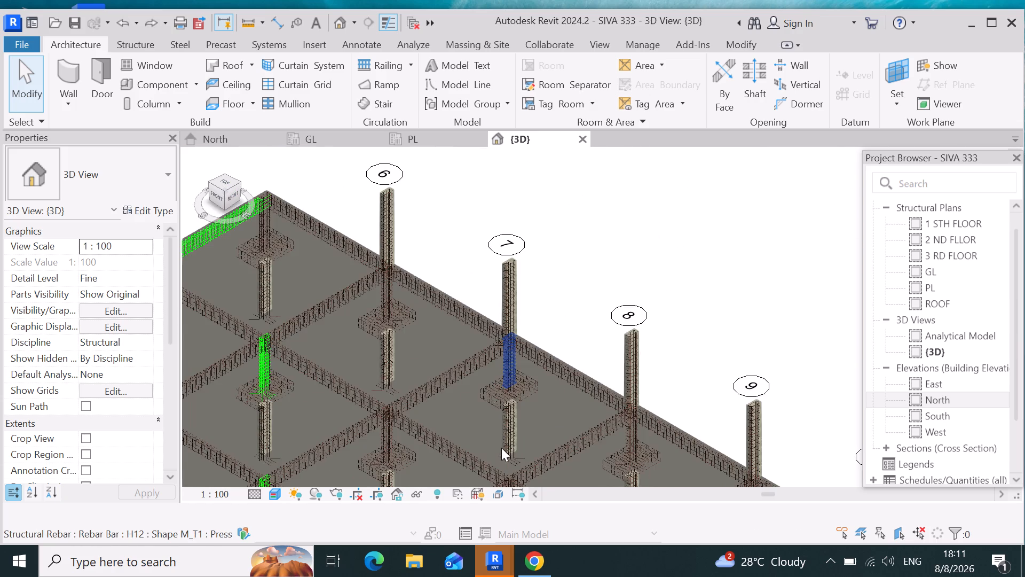
pyautogui.scroll(8, 498, 445)
pyautogui.scroll(5, 541, 353)
pyautogui.scroll(3, 547, 304)
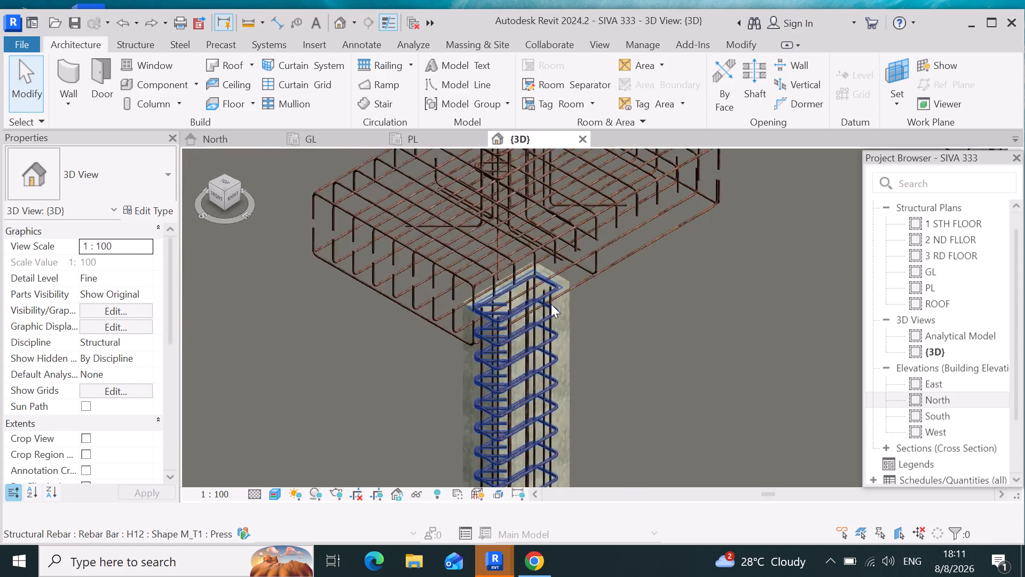
pyautogui.scroll(8, 551, 304)
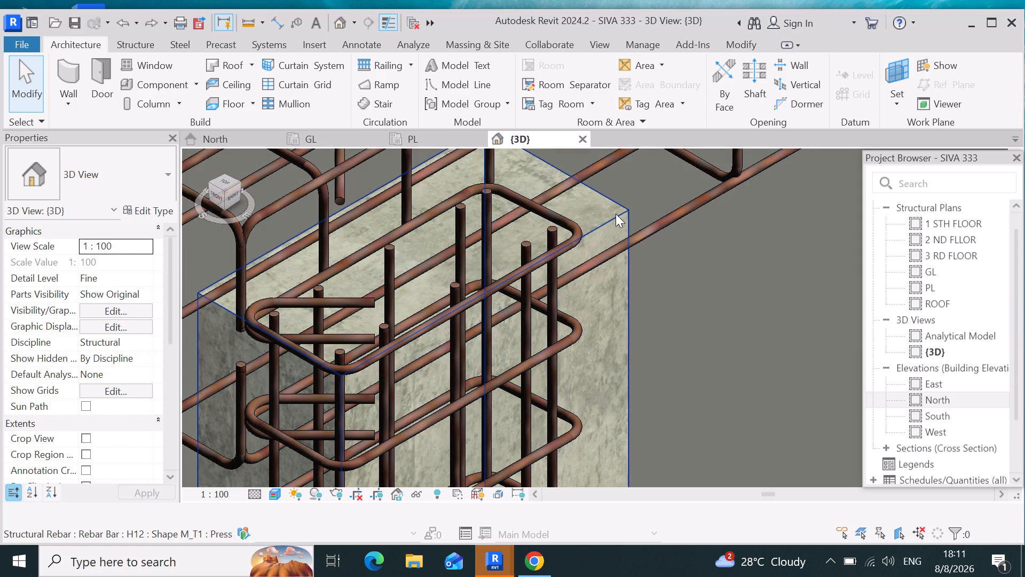
pyautogui.click(617, 214)
pyautogui.press('Delete')
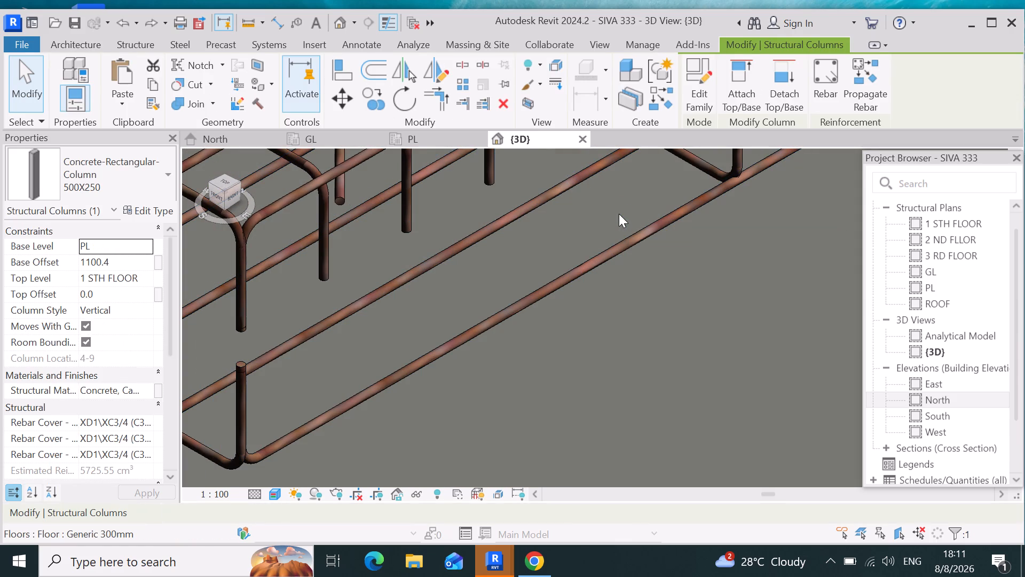
# Delete the 500X250 first-storey concrete column at grid 3-8 together with its hosted reinforcement.
pyautogui.scroll(-2, 678, 485)
pyautogui.scroll(-9, 636, 387)
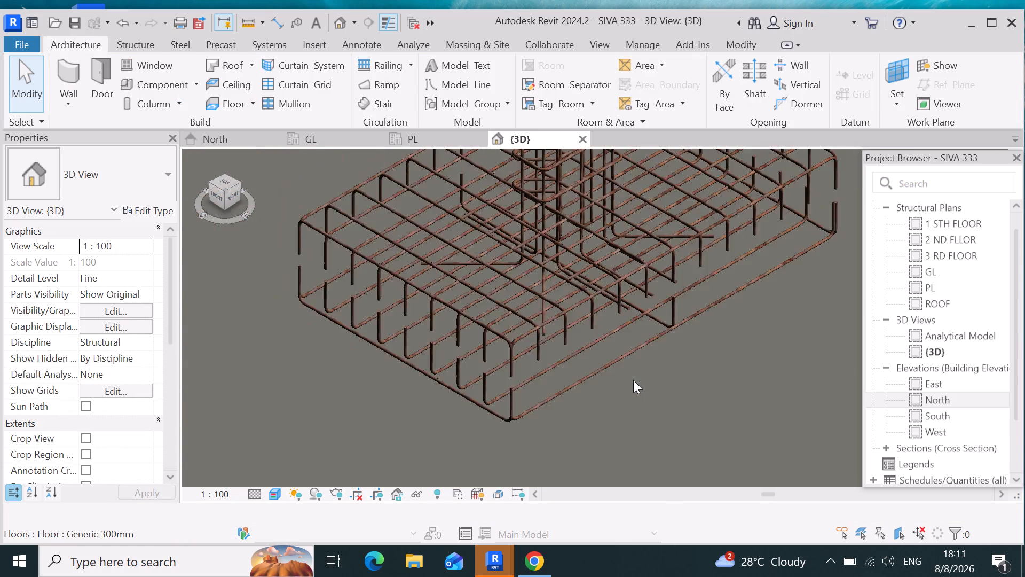
pyautogui.scroll(-8, 633, 380)
pyautogui.scroll(-5, 553, 325)
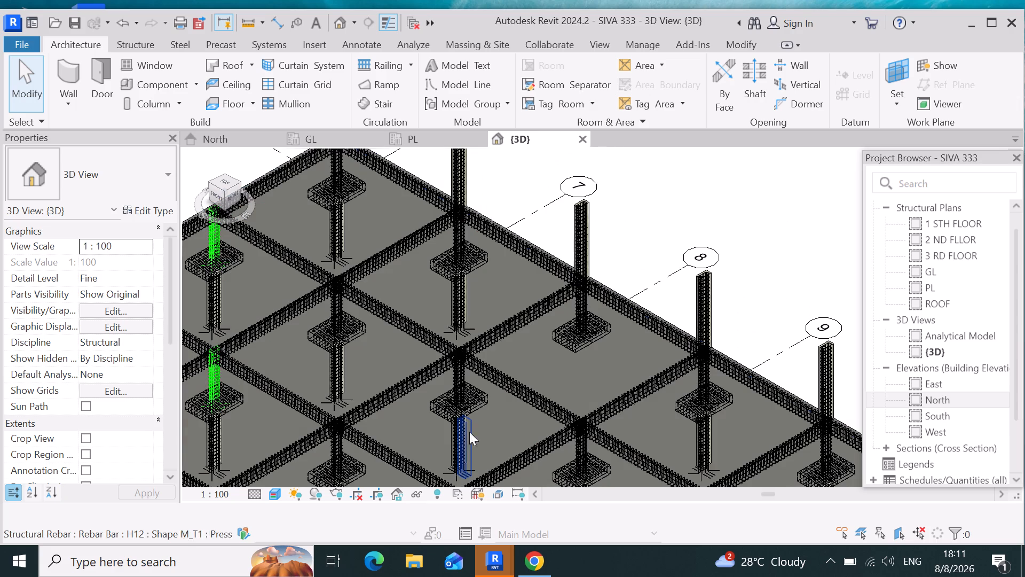
pyautogui.scroll(13, 470, 278)
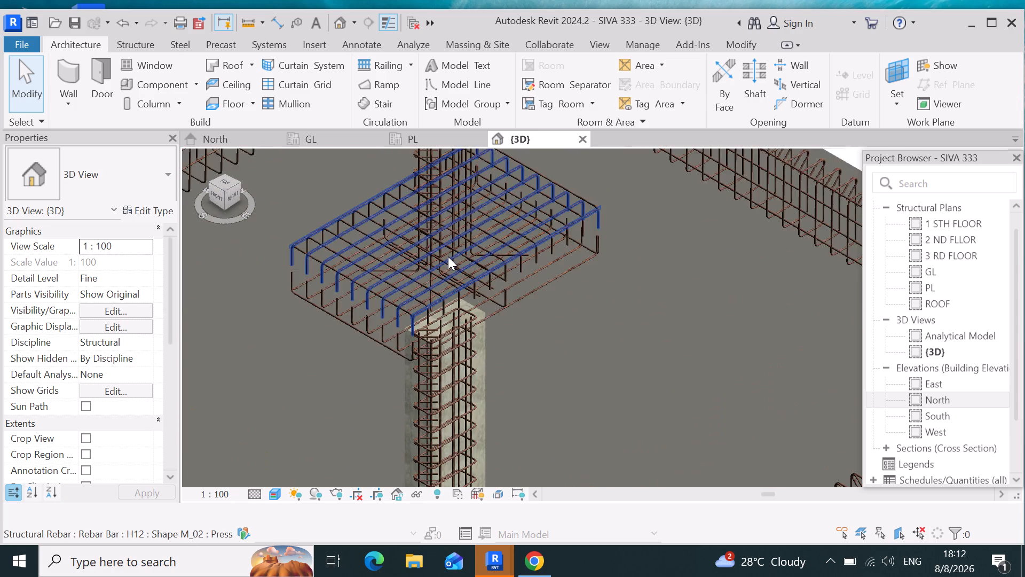
pyautogui.scroll(4, 448, 256)
pyautogui.scroll(-10, 558, 371)
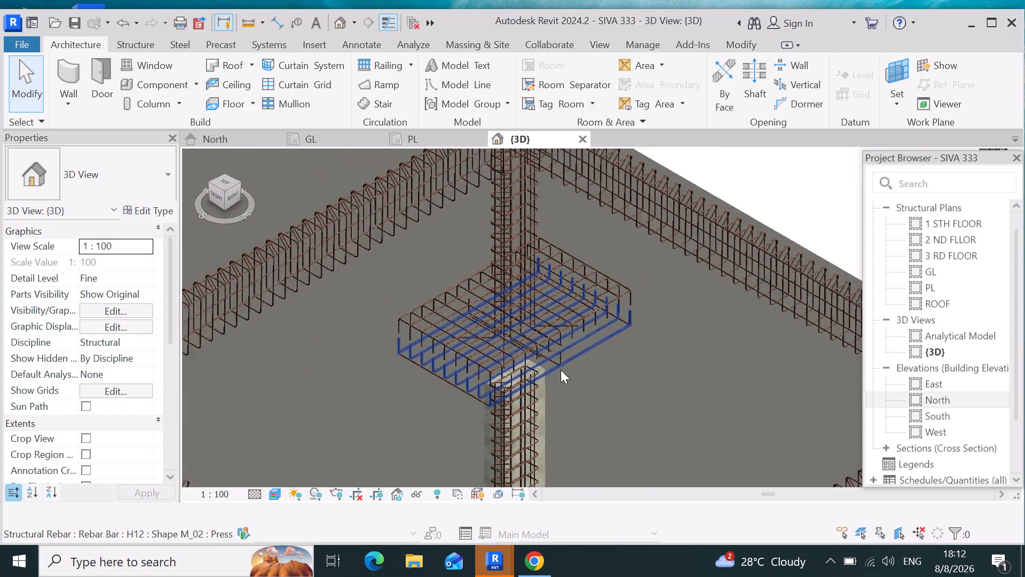
pyautogui.scroll(-6, 561, 370)
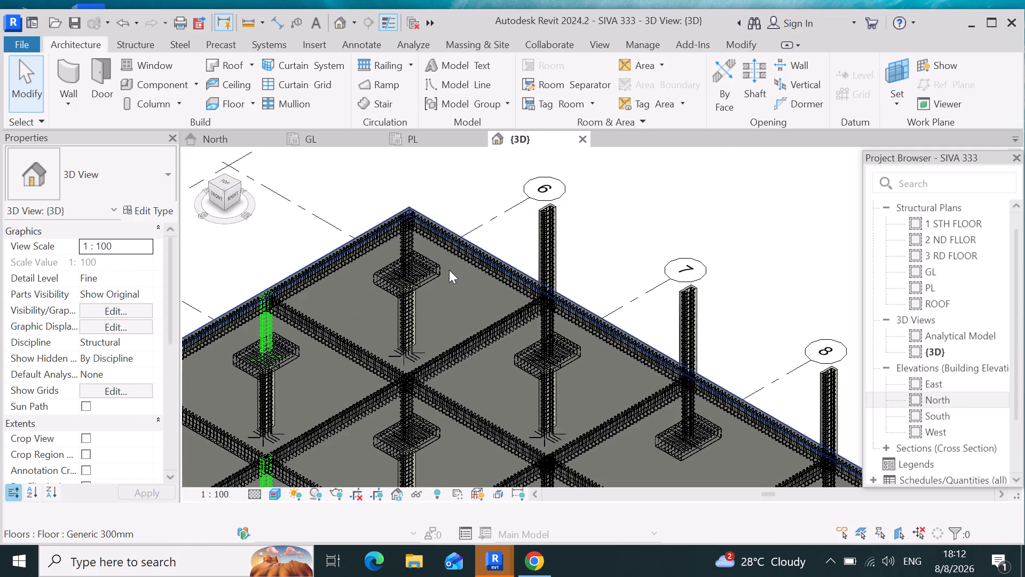
pyautogui.scroll(4, 357, 307)
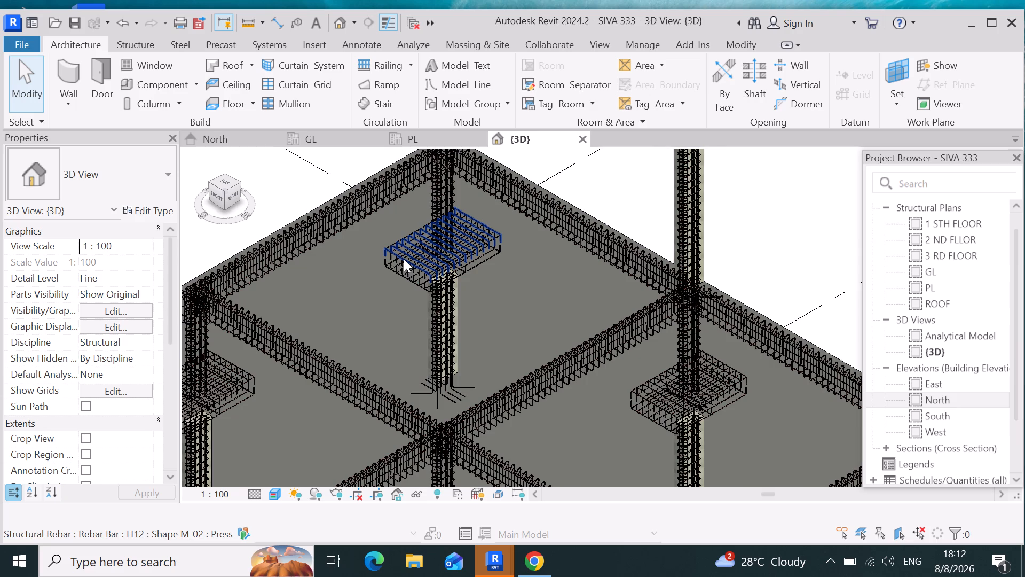
pyautogui.scroll(-5, 404, 259)
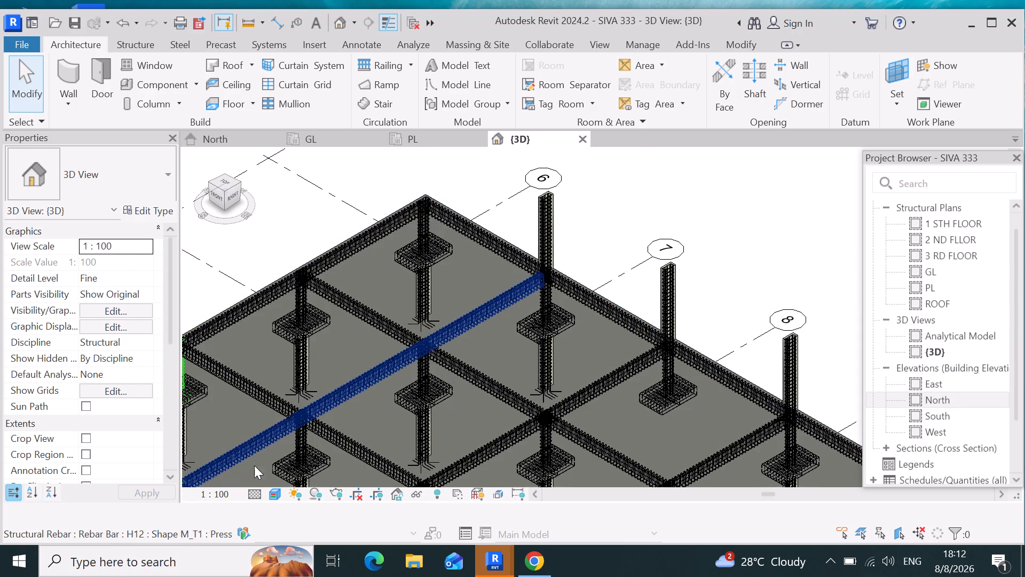
pyautogui.scroll(4, 370, 422)
pyautogui.scroll(7, 439, 407)
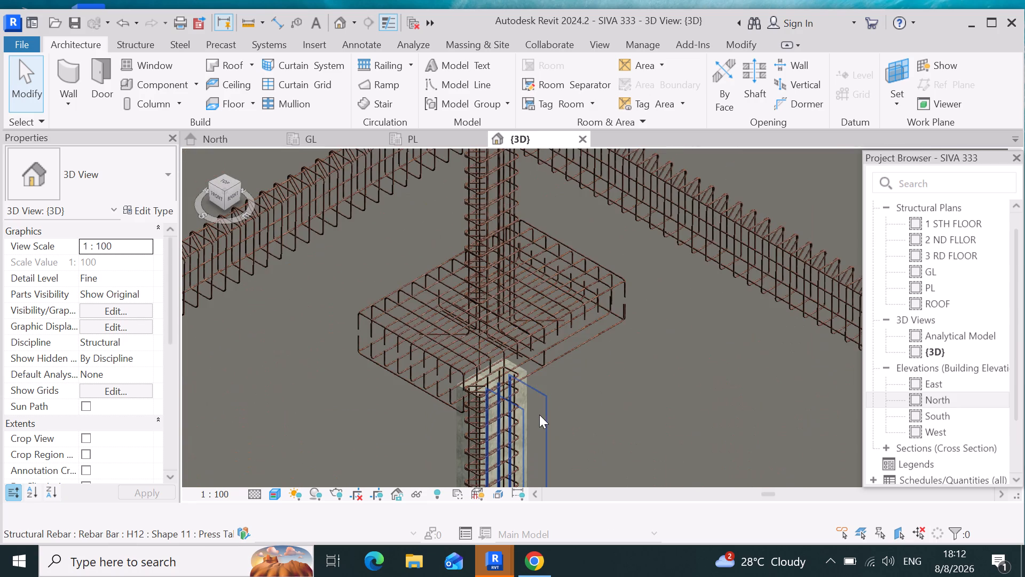
pyautogui.scroll(7, 530, 370)
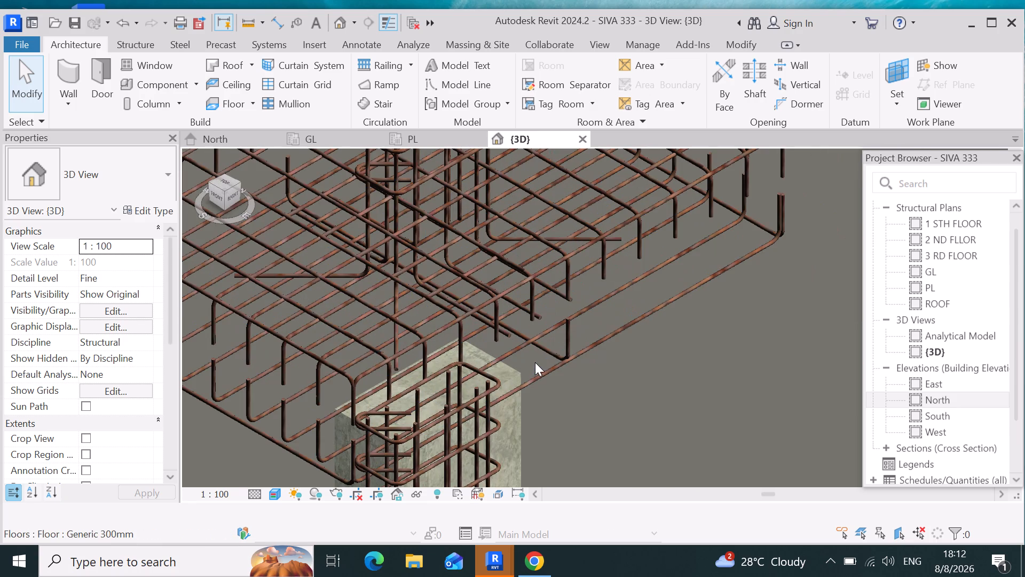
pyautogui.click(523, 370)
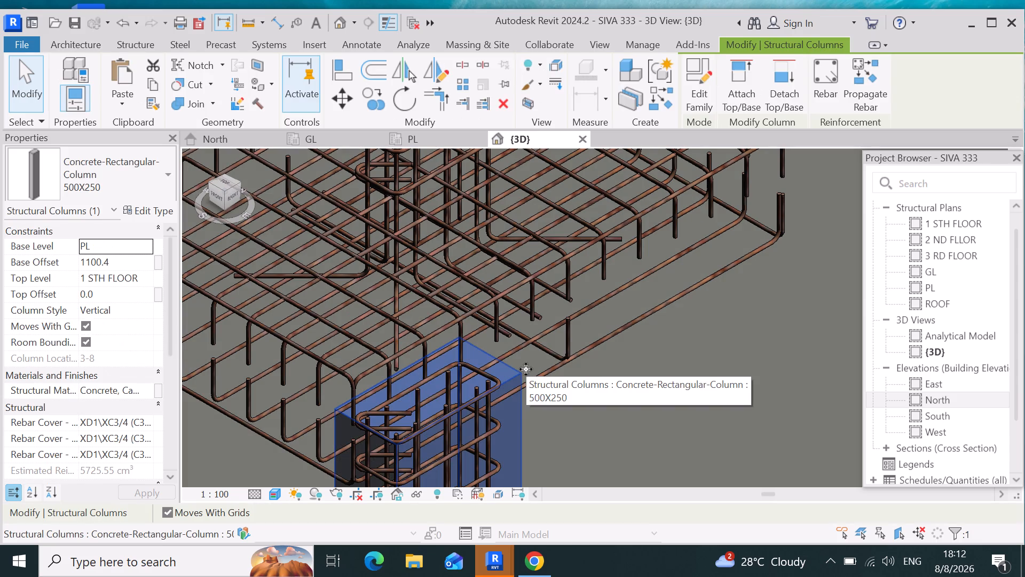
pyautogui.press('Delete')
# Delete the 500X250 first-storey concrete column at grid 3-7 together with its hosted reinforcement.
pyautogui.scroll(-12, 579, 385)
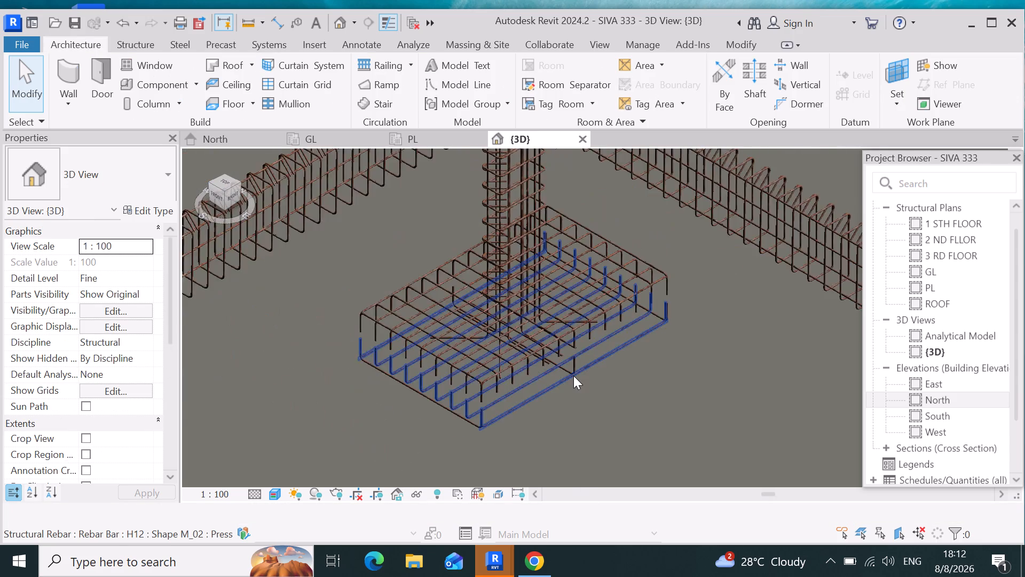
pyautogui.scroll(-6, 573, 376)
pyautogui.scroll(7, 443, 326)
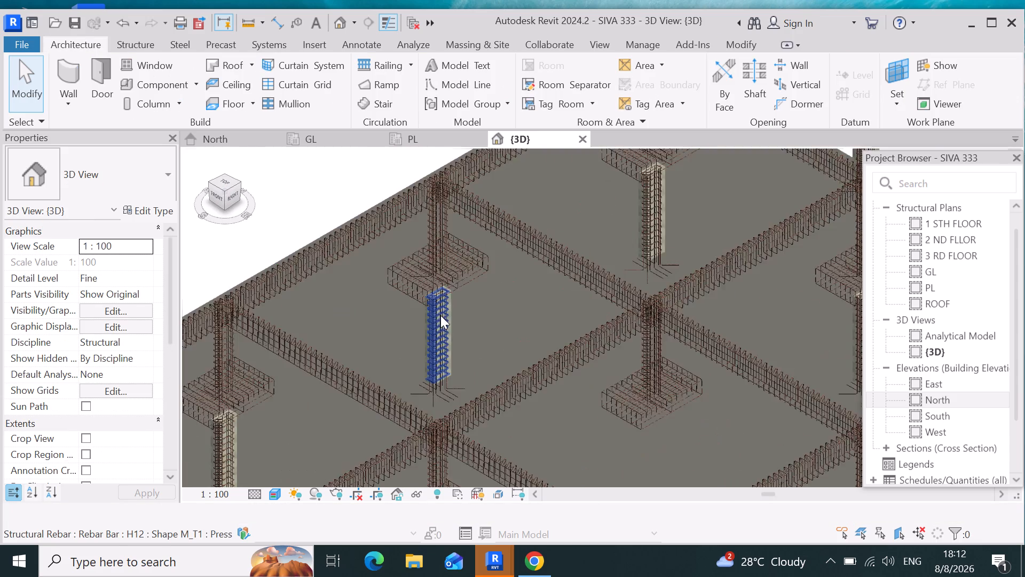
pyautogui.scroll(13, 440, 315)
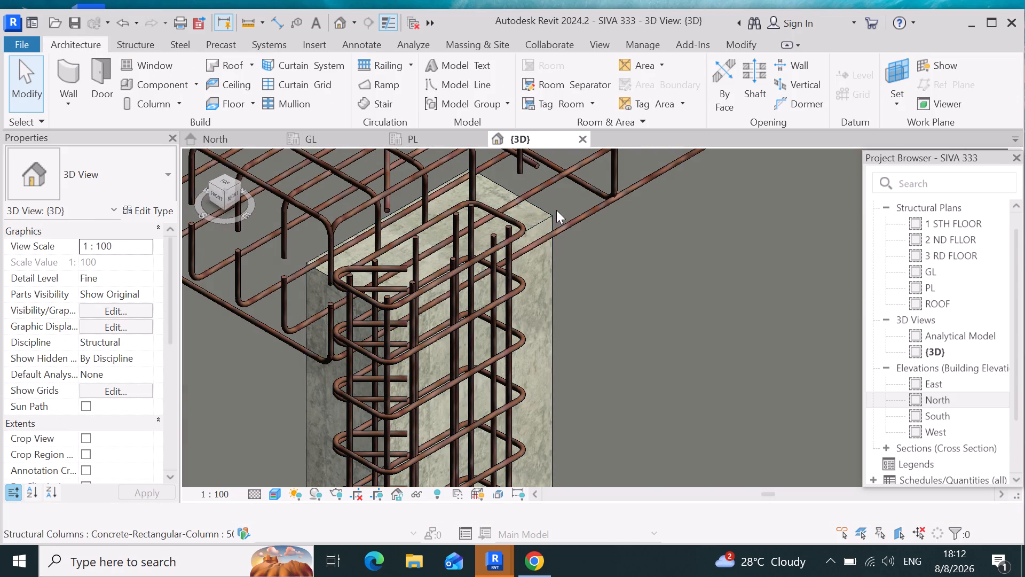
pyautogui.click(545, 214)
pyautogui.press('Delete')
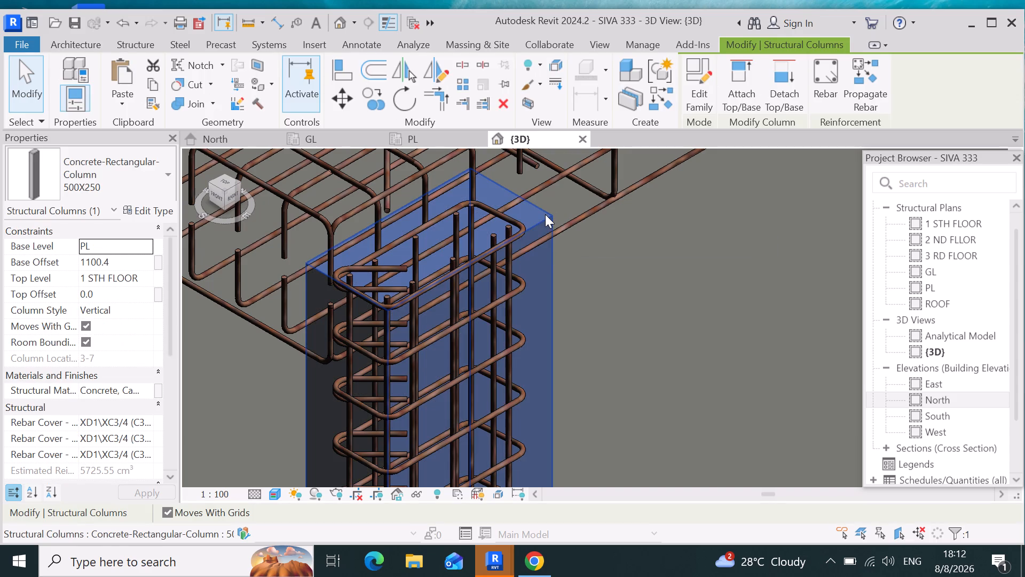
# Delete the 500X250 first-storey concrete column at grid 4-7 together with its hosted reinforcement.
pyautogui.scroll(1, 534, 416)
pyautogui.scroll(-16, 538, 400)
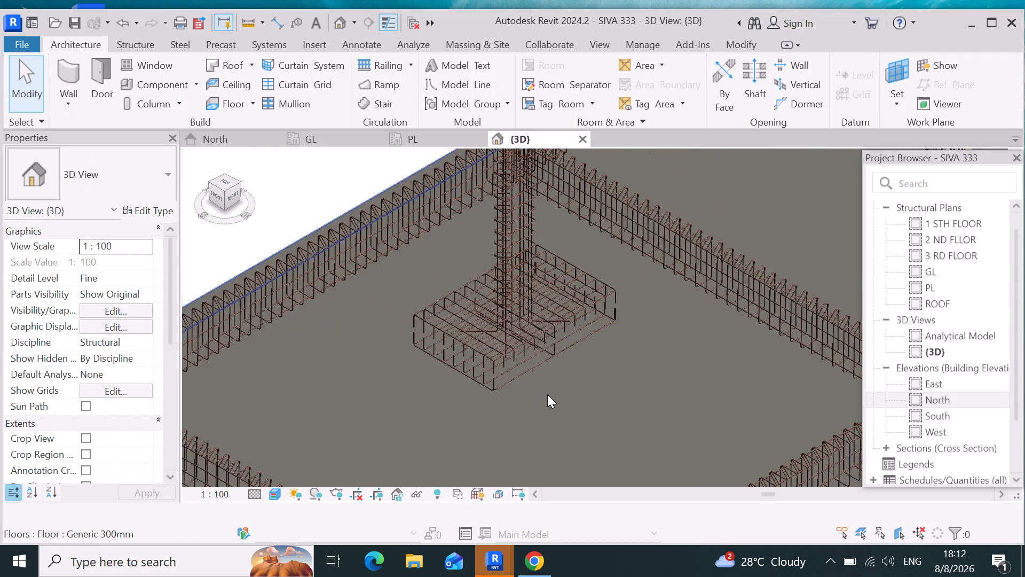
pyautogui.scroll(-9, 547, 394)
pyautogui.scroll(11, 633, 329)
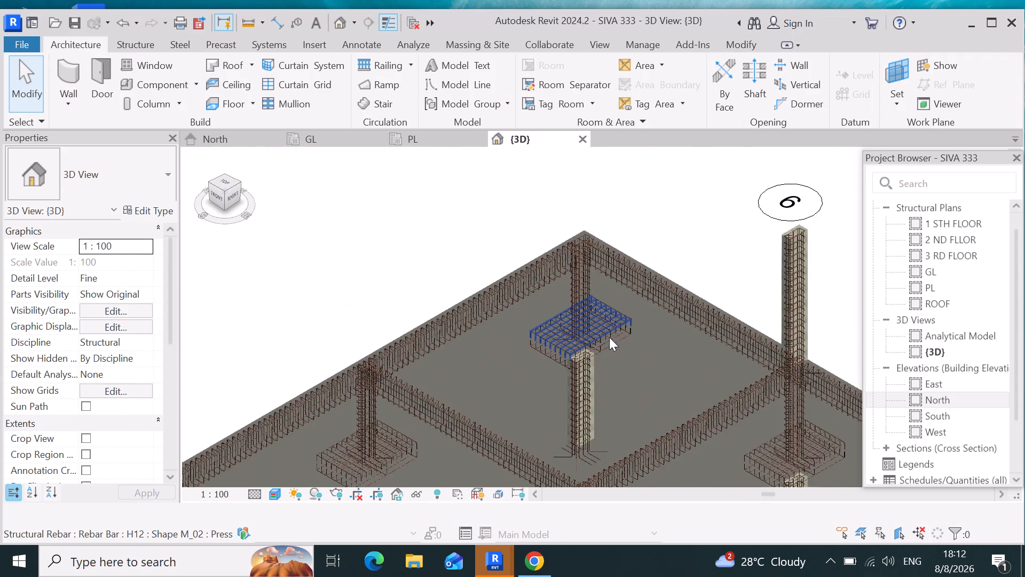
pyautogui.scroll(9, 609, 337)
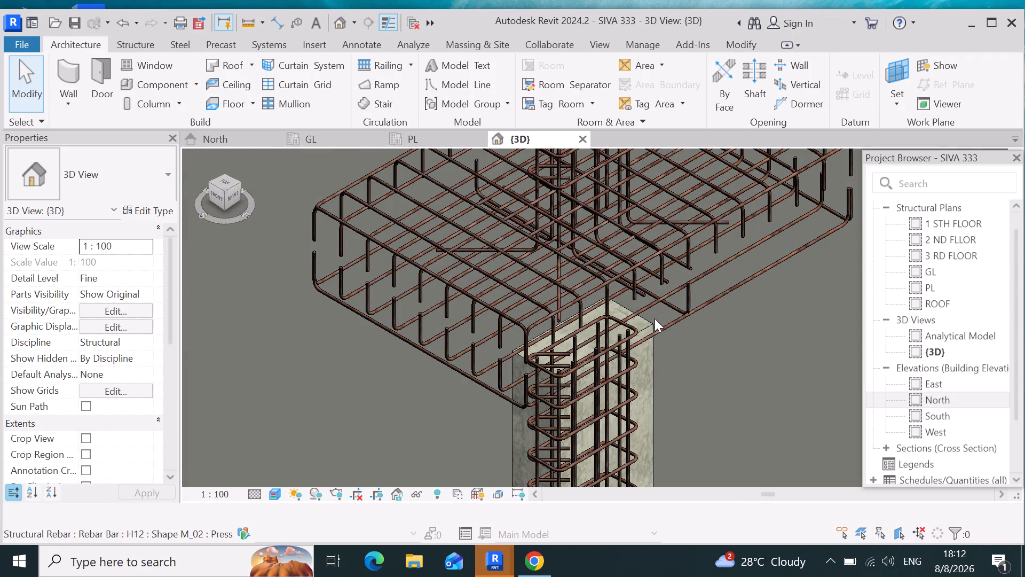
pyautogui.click(652, 322)
pyautogui.press('Delete')
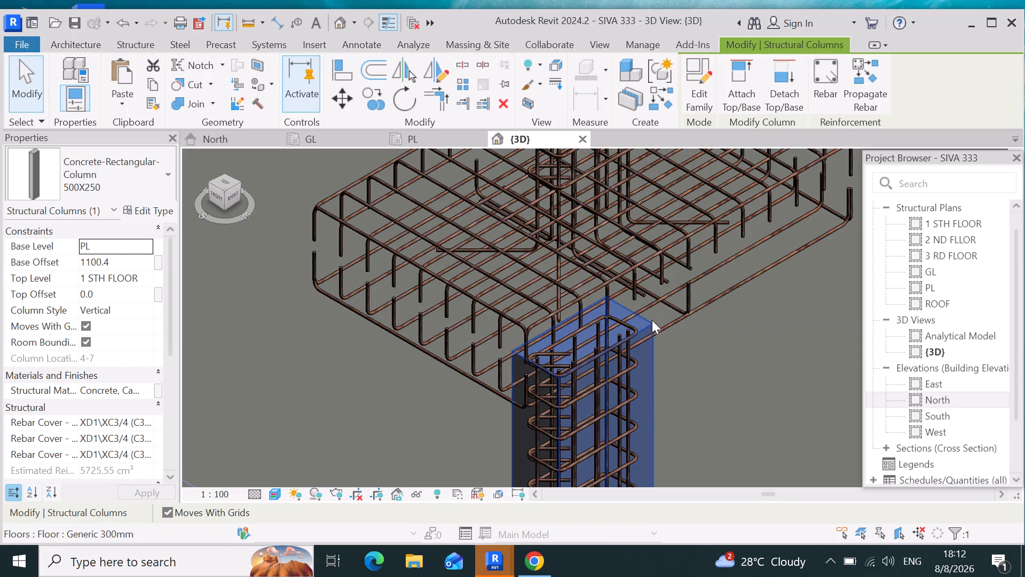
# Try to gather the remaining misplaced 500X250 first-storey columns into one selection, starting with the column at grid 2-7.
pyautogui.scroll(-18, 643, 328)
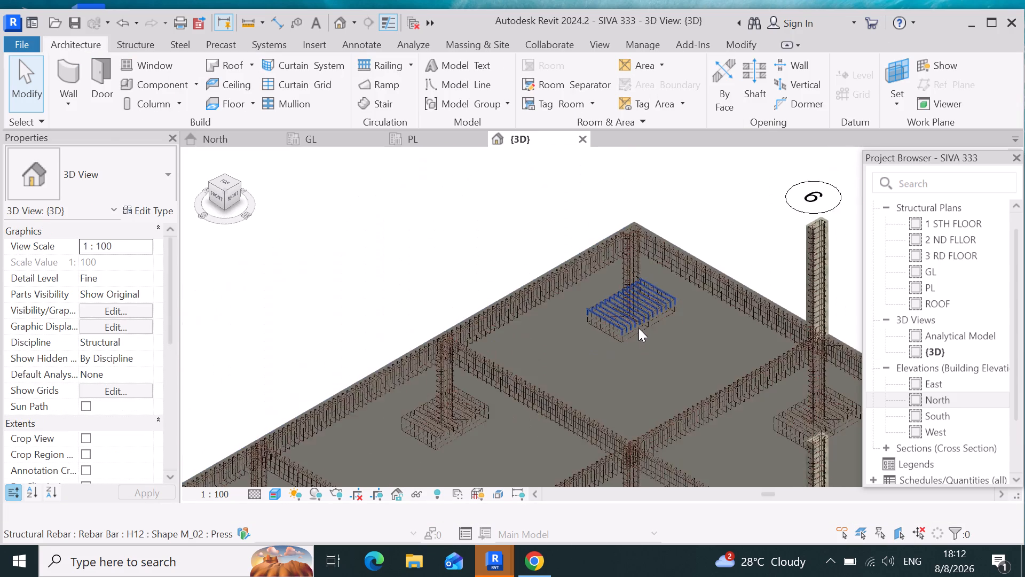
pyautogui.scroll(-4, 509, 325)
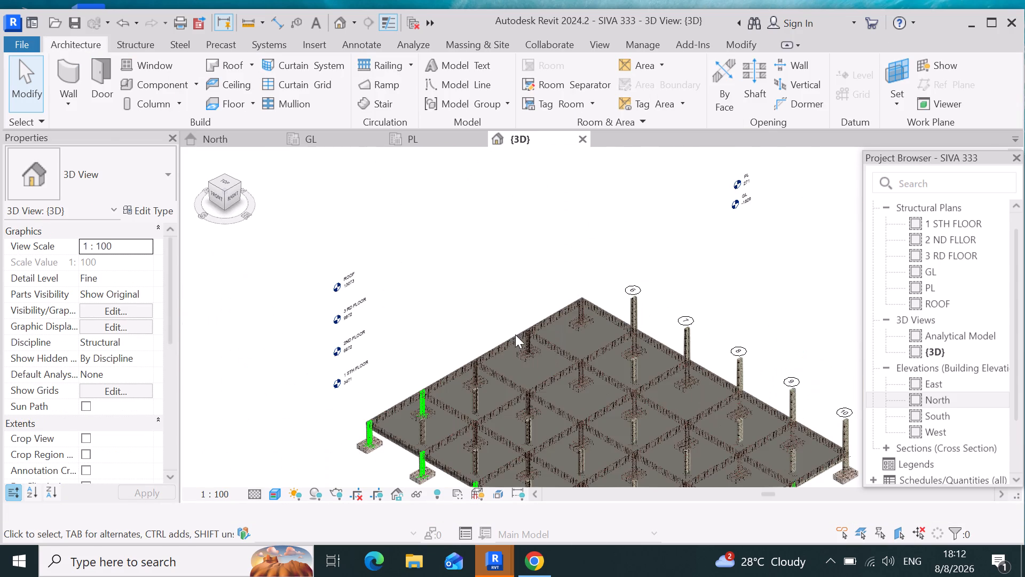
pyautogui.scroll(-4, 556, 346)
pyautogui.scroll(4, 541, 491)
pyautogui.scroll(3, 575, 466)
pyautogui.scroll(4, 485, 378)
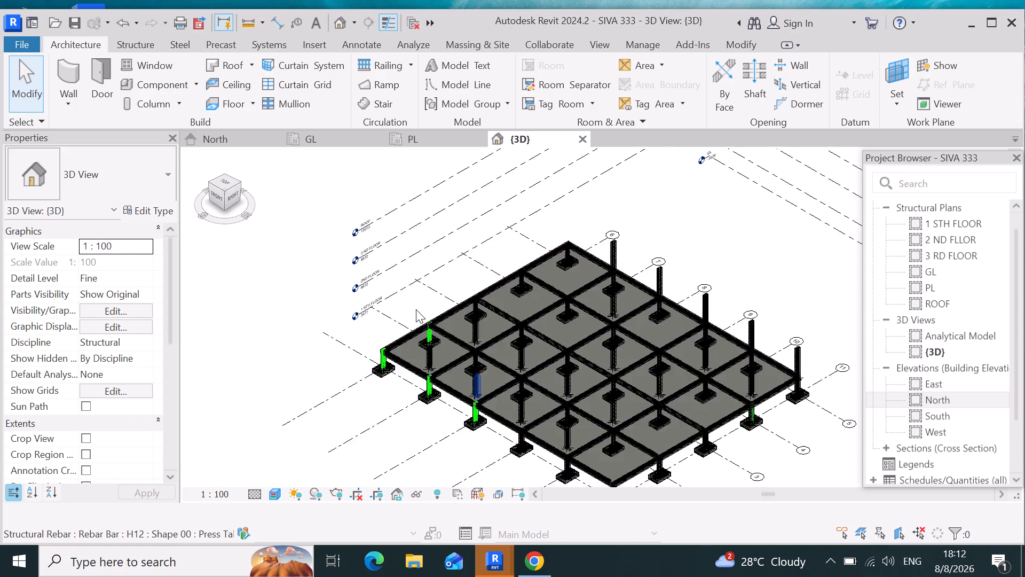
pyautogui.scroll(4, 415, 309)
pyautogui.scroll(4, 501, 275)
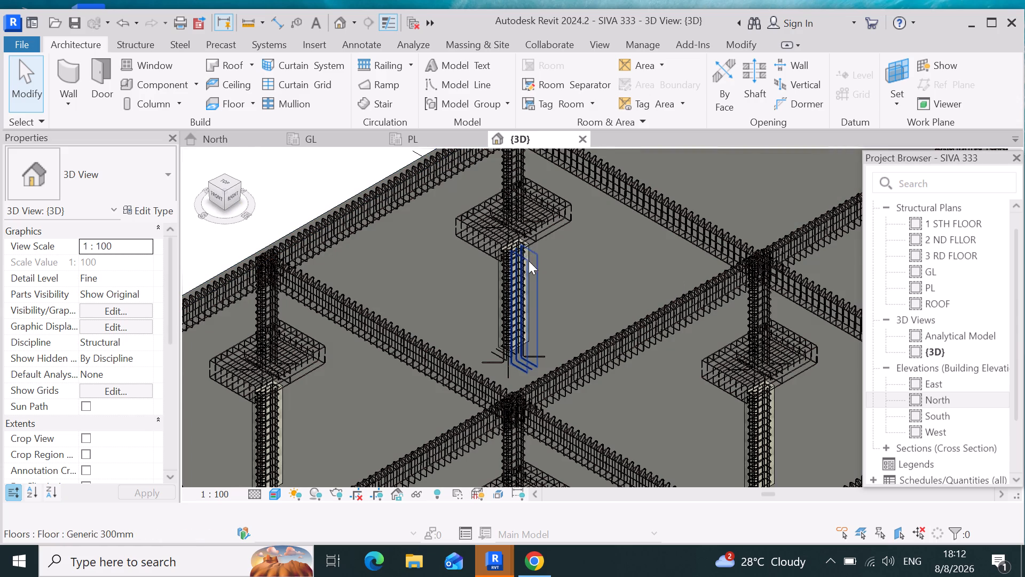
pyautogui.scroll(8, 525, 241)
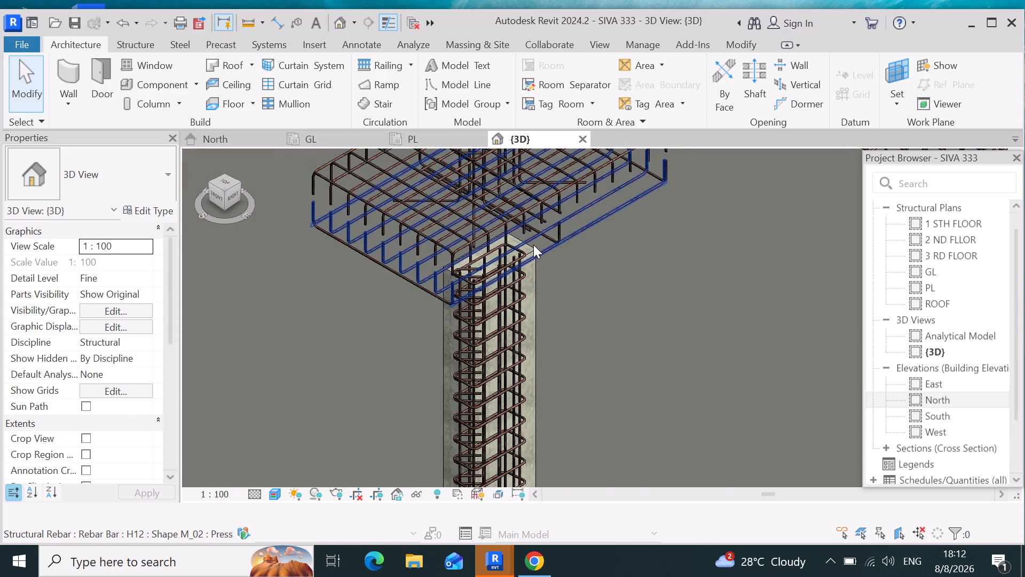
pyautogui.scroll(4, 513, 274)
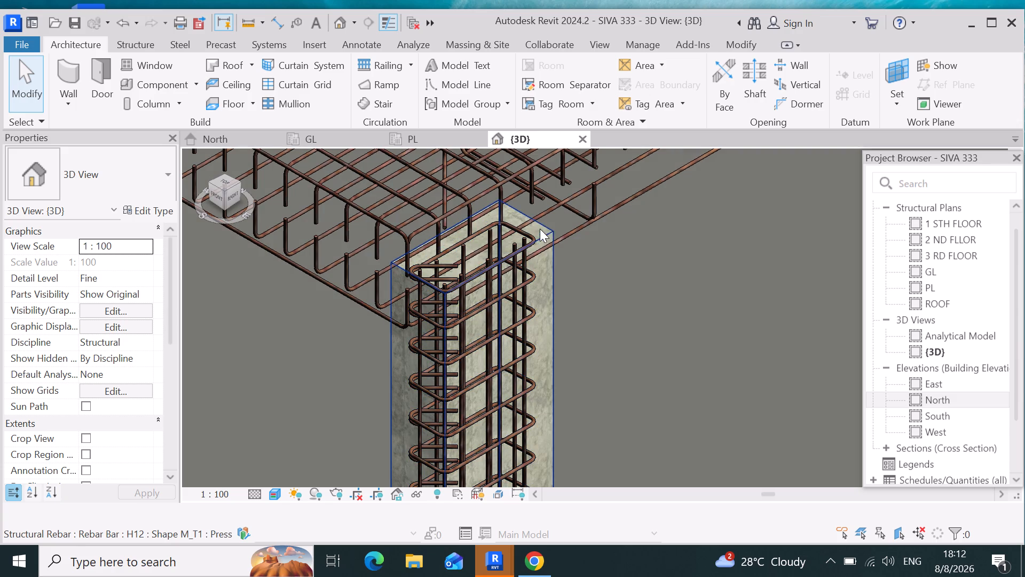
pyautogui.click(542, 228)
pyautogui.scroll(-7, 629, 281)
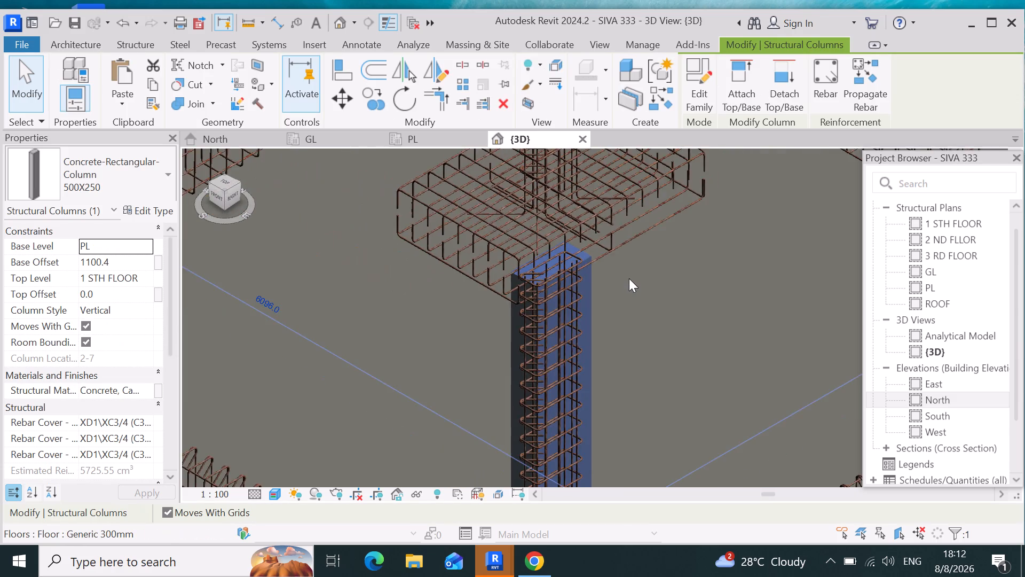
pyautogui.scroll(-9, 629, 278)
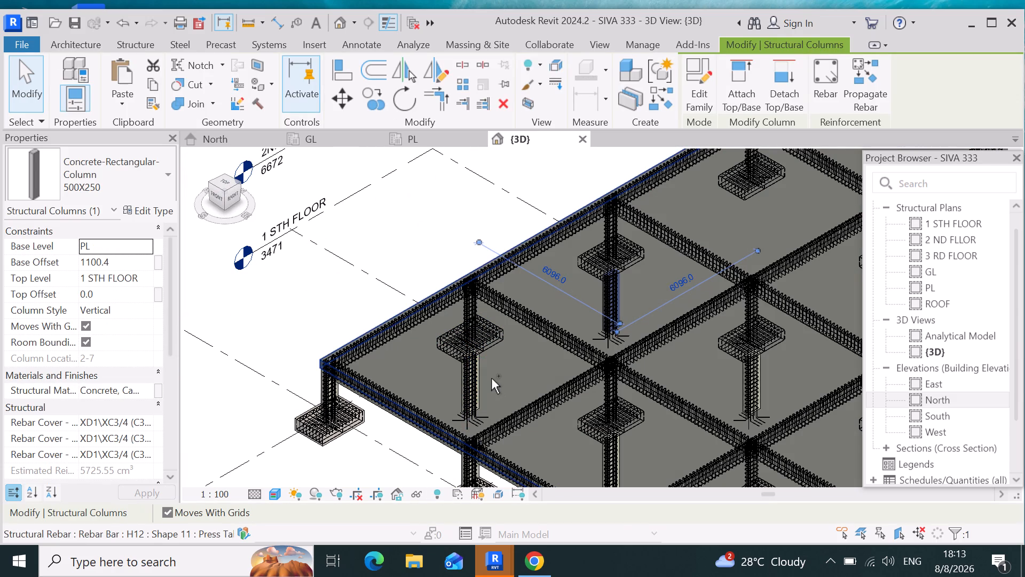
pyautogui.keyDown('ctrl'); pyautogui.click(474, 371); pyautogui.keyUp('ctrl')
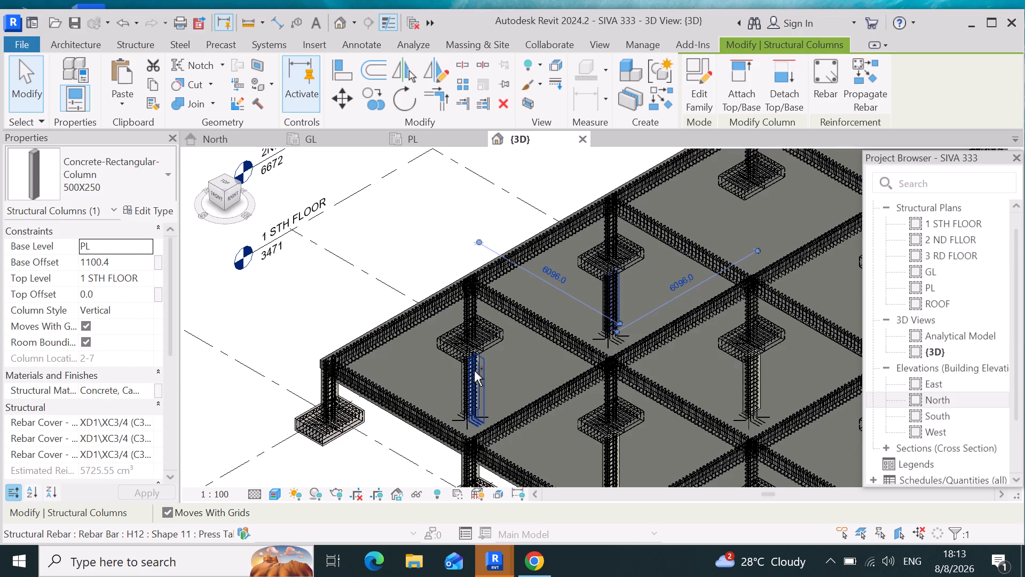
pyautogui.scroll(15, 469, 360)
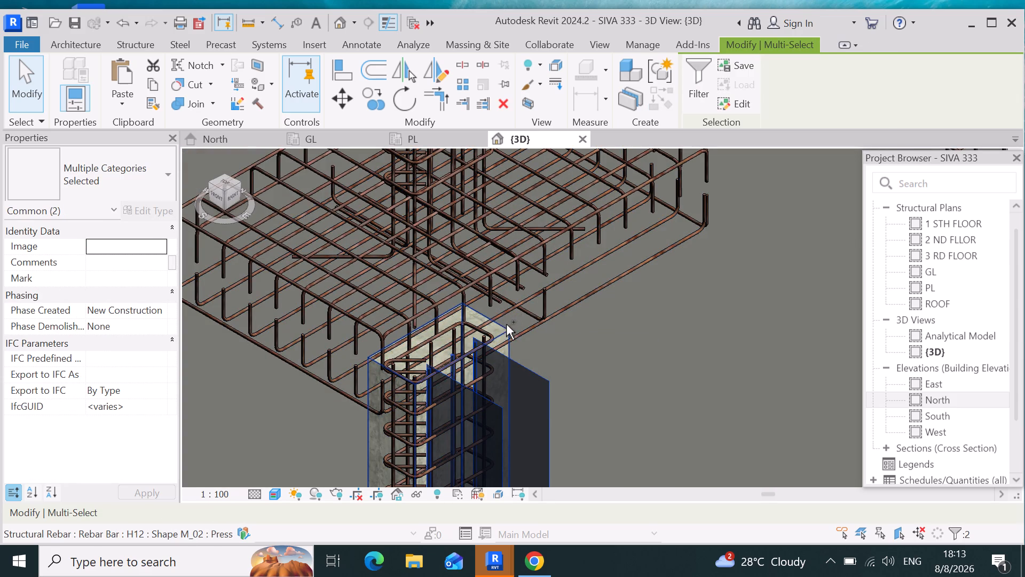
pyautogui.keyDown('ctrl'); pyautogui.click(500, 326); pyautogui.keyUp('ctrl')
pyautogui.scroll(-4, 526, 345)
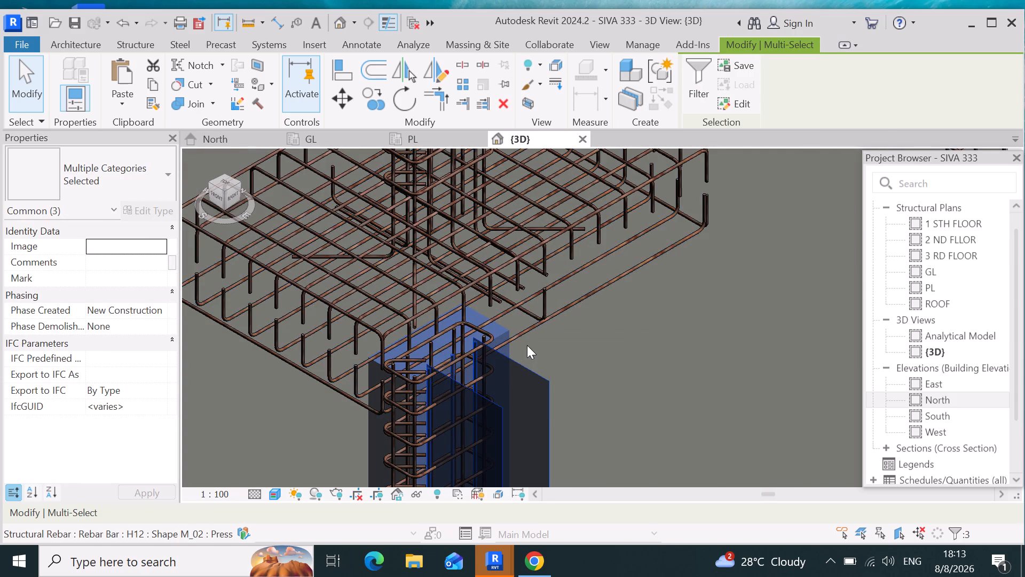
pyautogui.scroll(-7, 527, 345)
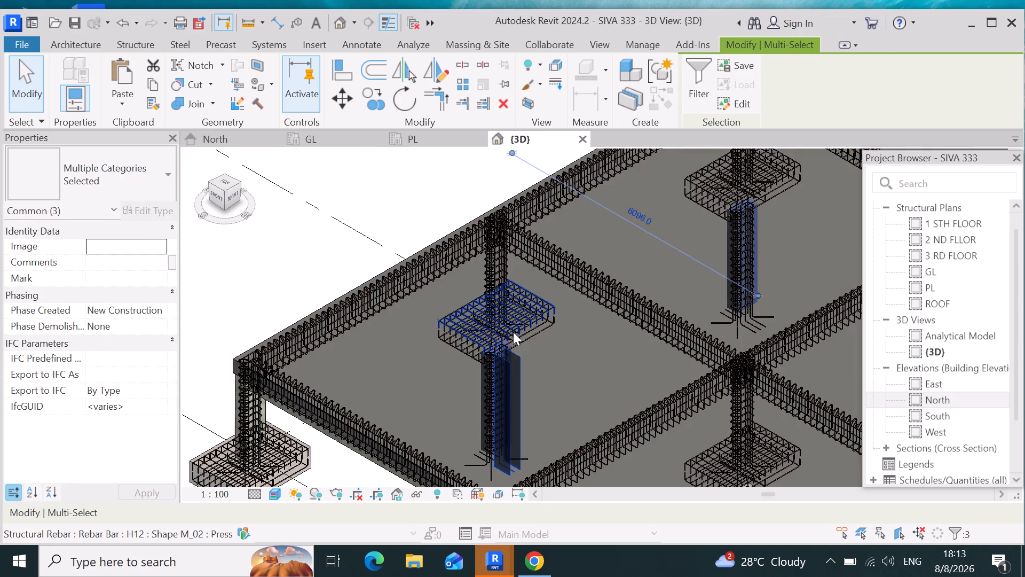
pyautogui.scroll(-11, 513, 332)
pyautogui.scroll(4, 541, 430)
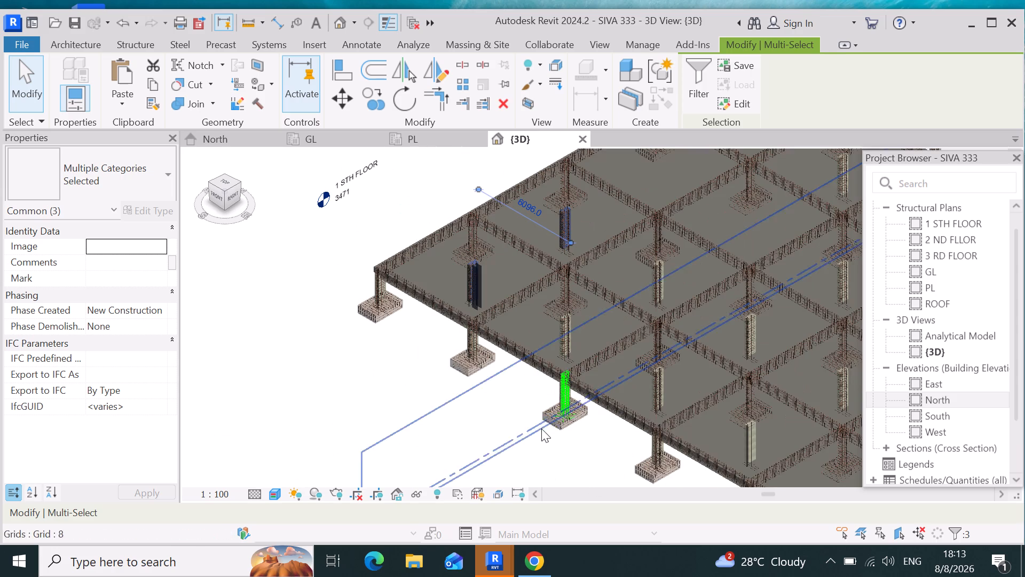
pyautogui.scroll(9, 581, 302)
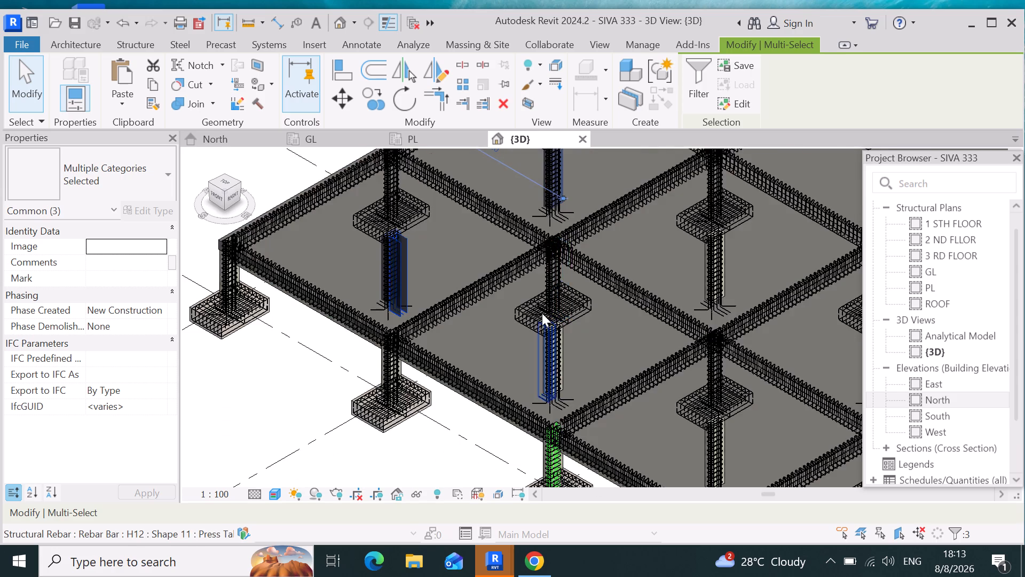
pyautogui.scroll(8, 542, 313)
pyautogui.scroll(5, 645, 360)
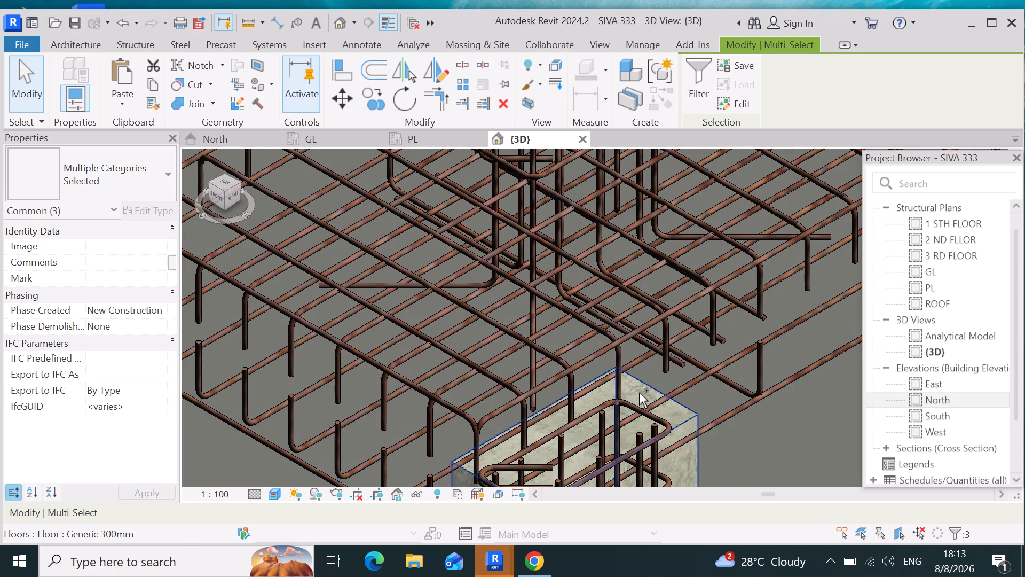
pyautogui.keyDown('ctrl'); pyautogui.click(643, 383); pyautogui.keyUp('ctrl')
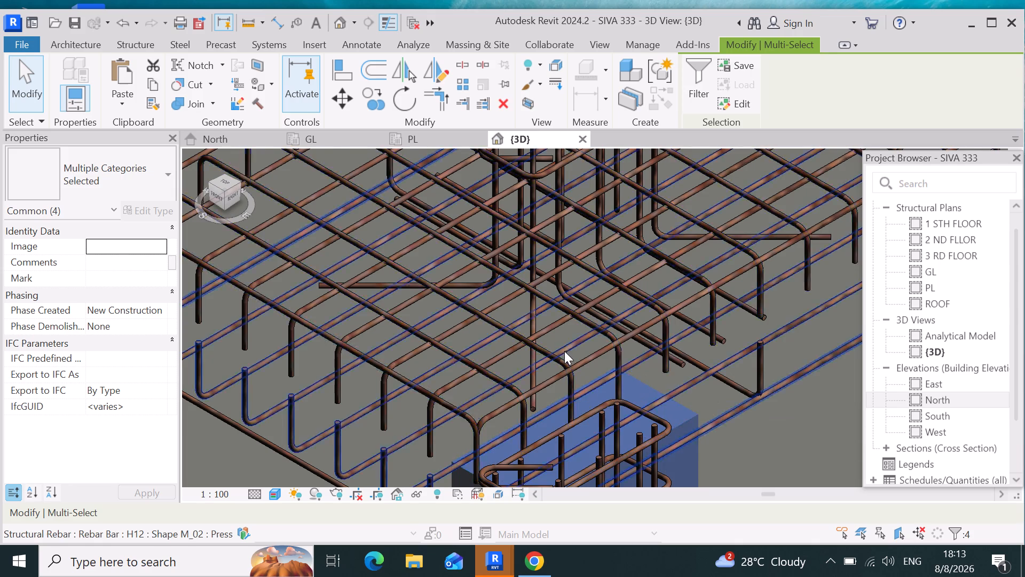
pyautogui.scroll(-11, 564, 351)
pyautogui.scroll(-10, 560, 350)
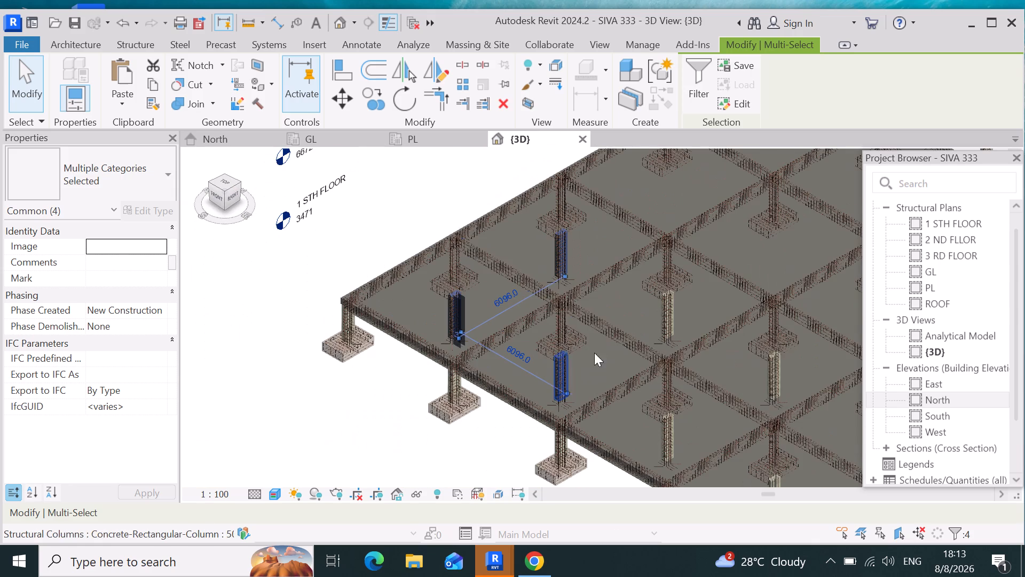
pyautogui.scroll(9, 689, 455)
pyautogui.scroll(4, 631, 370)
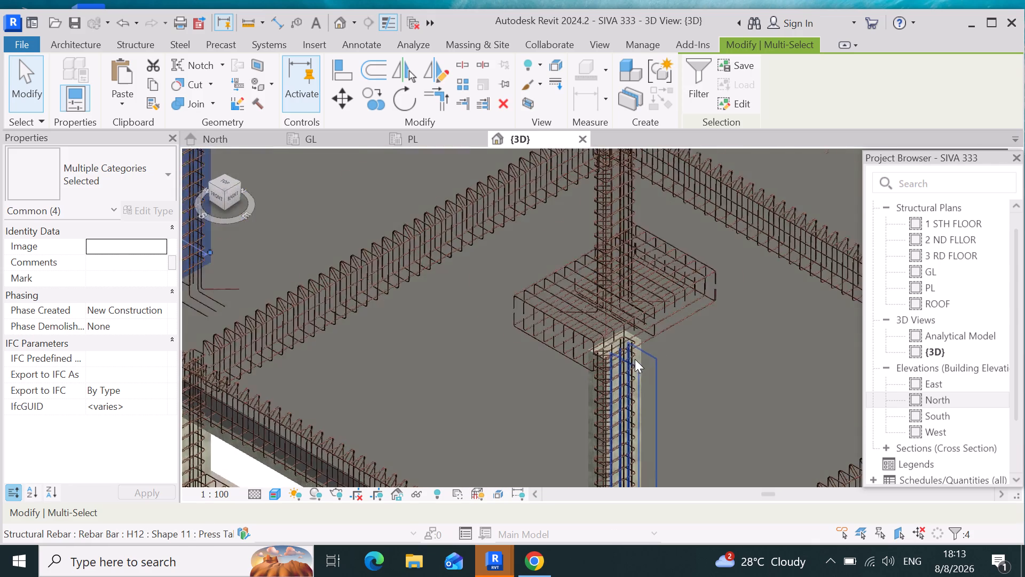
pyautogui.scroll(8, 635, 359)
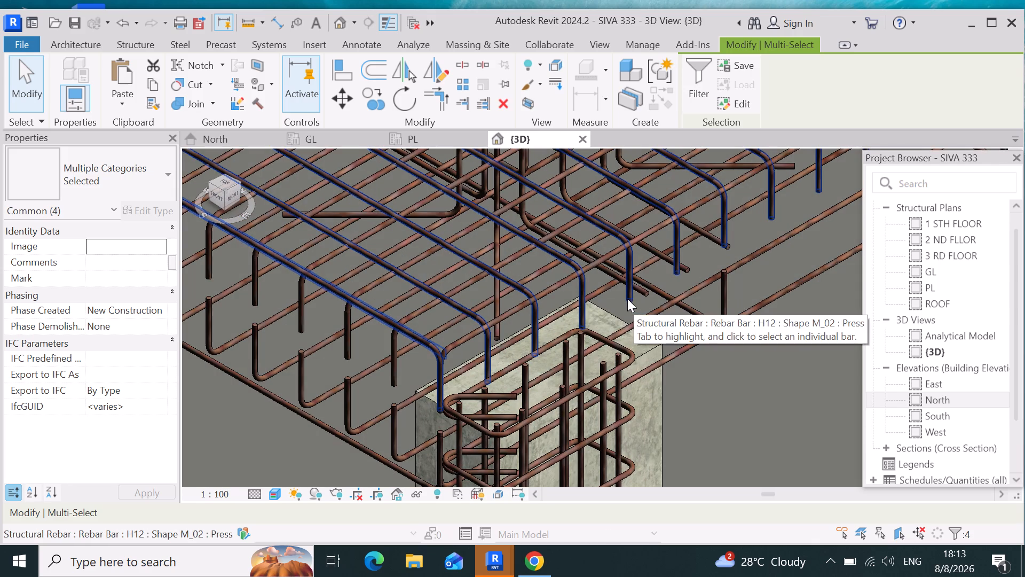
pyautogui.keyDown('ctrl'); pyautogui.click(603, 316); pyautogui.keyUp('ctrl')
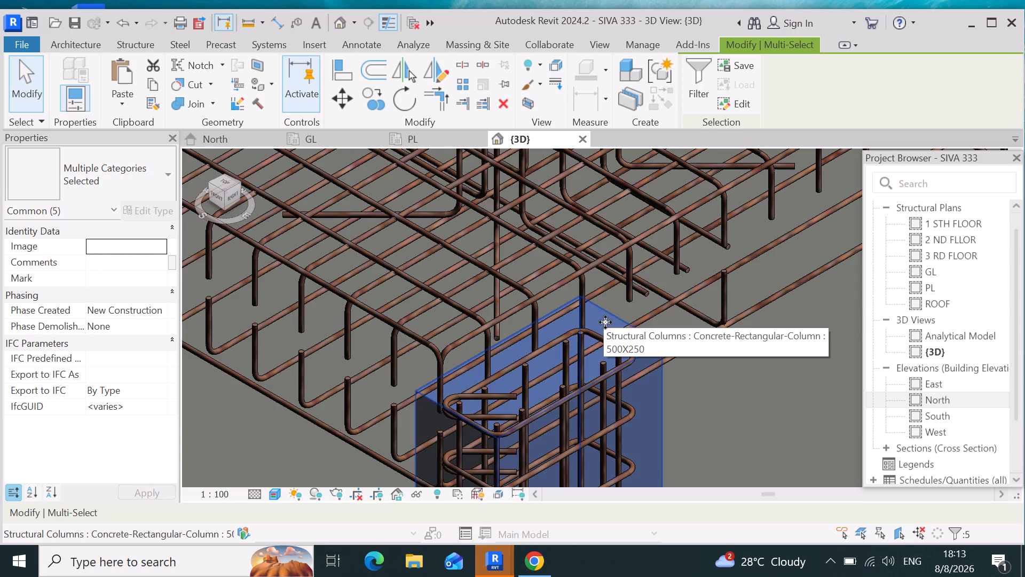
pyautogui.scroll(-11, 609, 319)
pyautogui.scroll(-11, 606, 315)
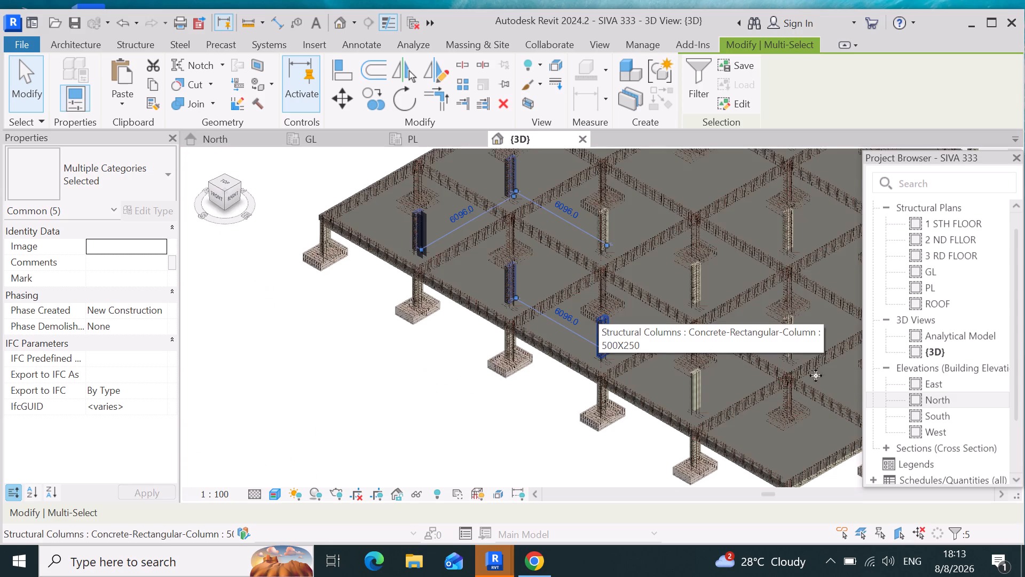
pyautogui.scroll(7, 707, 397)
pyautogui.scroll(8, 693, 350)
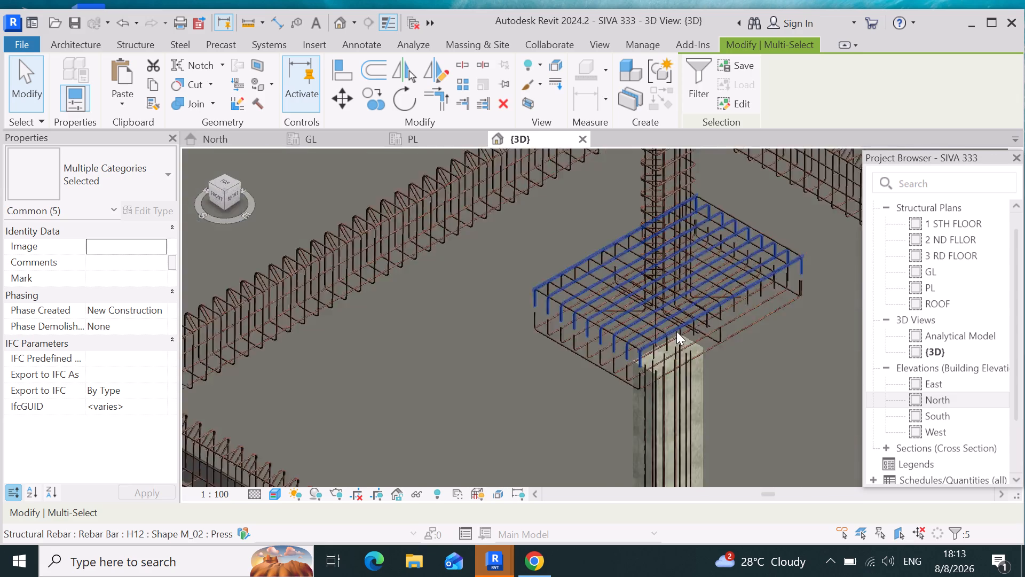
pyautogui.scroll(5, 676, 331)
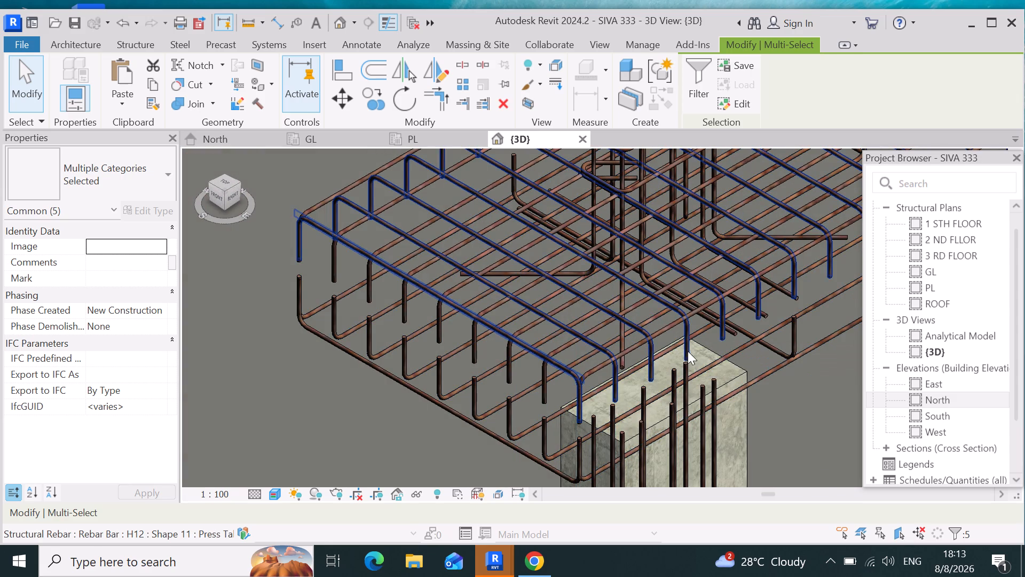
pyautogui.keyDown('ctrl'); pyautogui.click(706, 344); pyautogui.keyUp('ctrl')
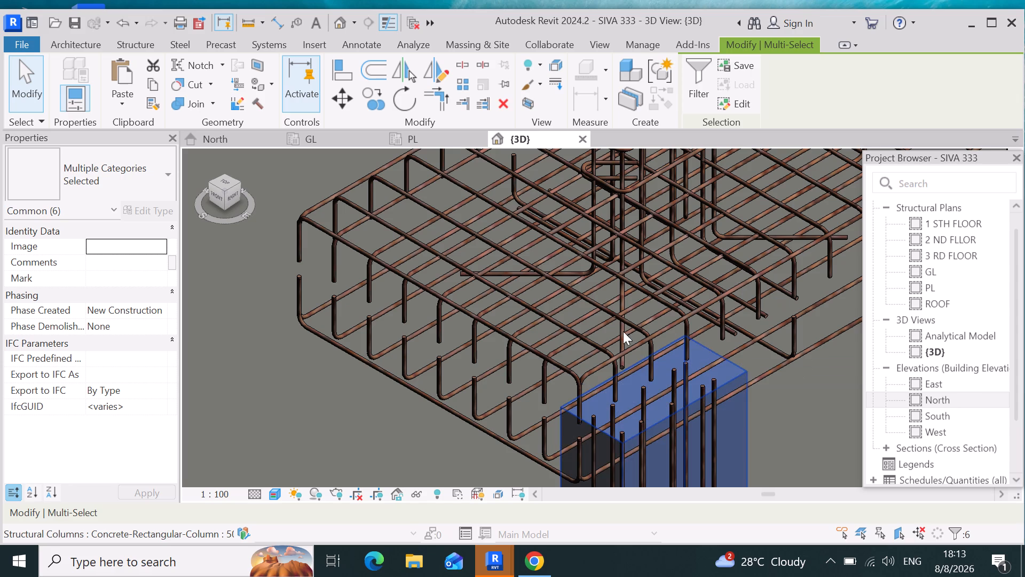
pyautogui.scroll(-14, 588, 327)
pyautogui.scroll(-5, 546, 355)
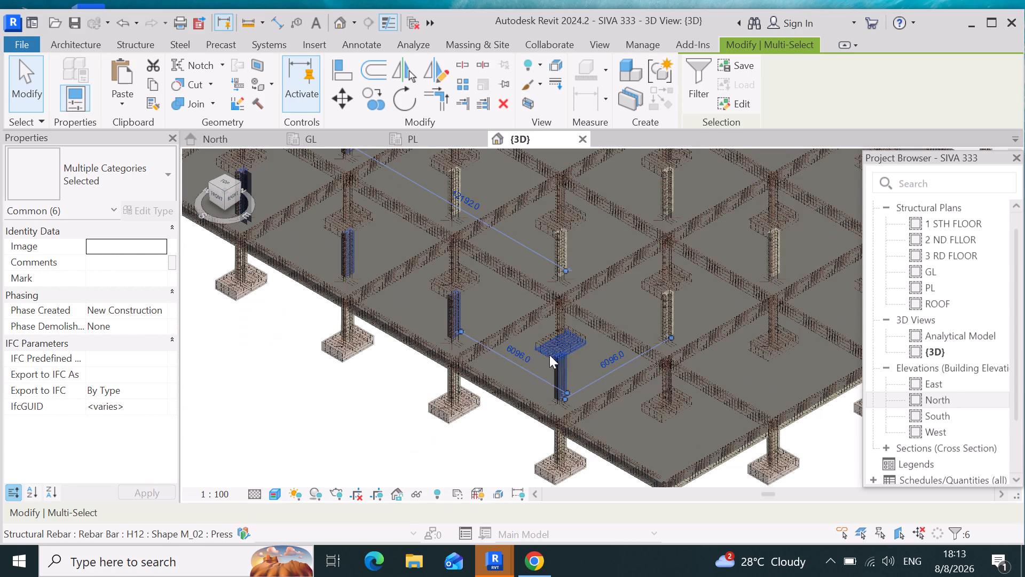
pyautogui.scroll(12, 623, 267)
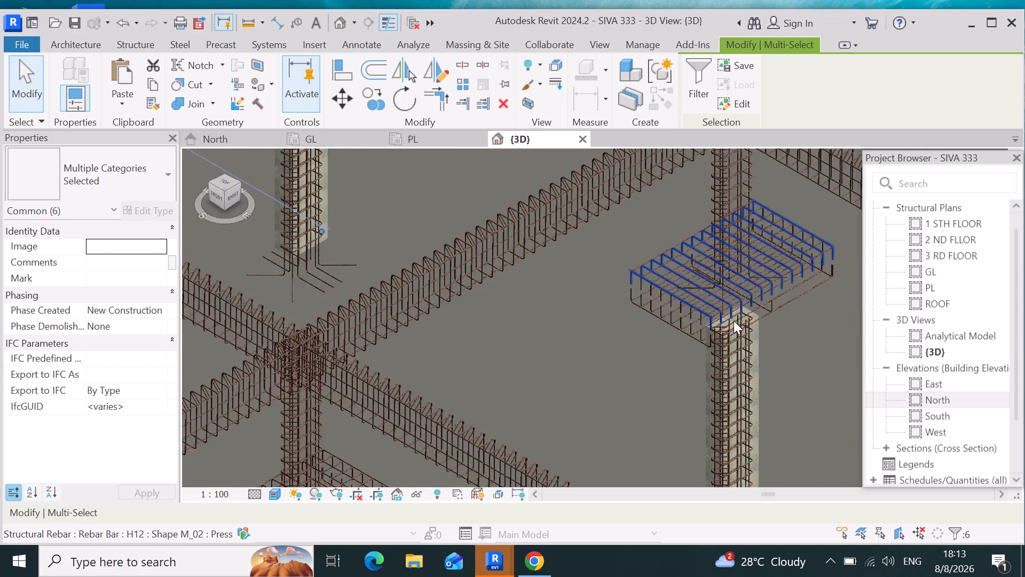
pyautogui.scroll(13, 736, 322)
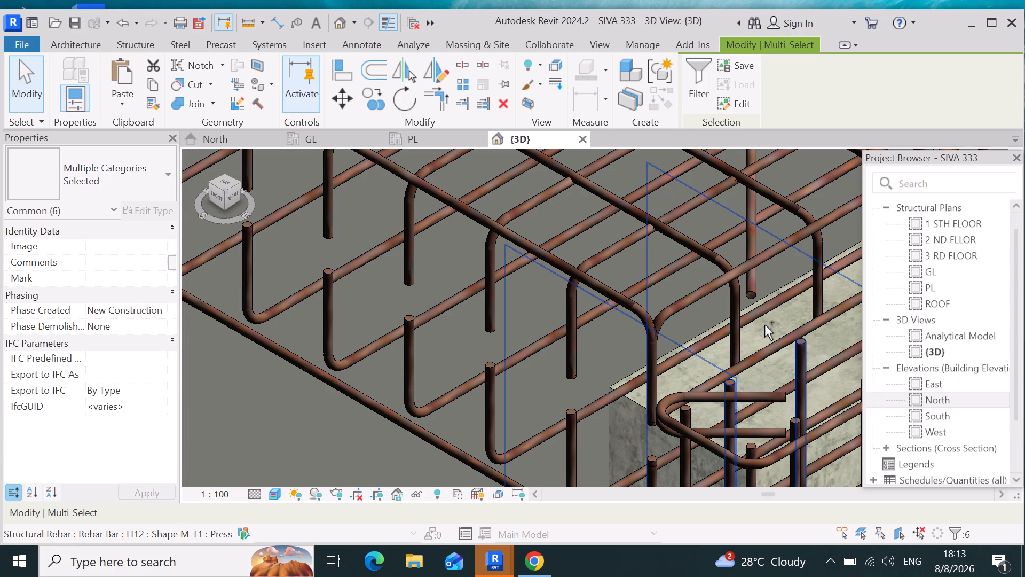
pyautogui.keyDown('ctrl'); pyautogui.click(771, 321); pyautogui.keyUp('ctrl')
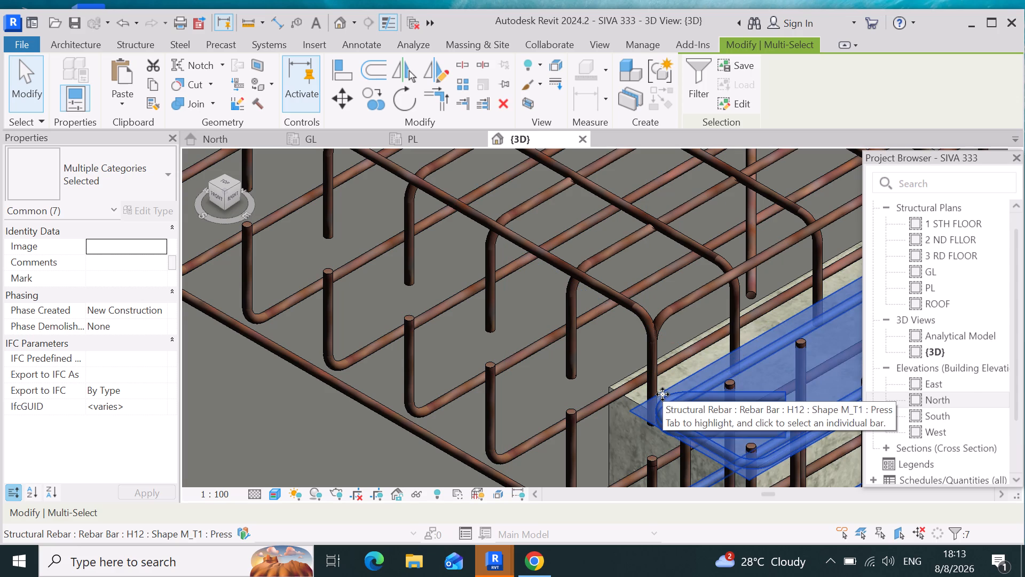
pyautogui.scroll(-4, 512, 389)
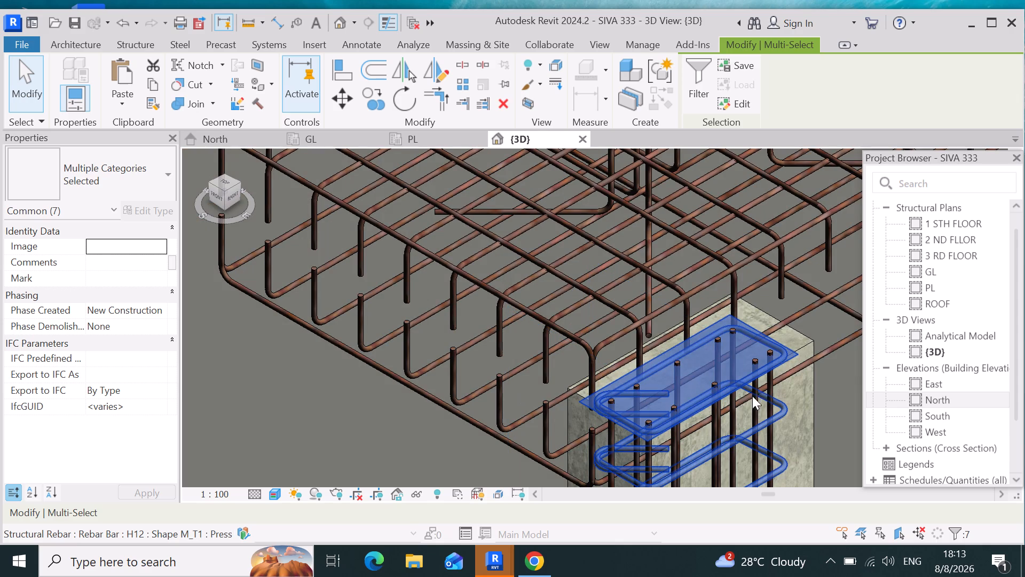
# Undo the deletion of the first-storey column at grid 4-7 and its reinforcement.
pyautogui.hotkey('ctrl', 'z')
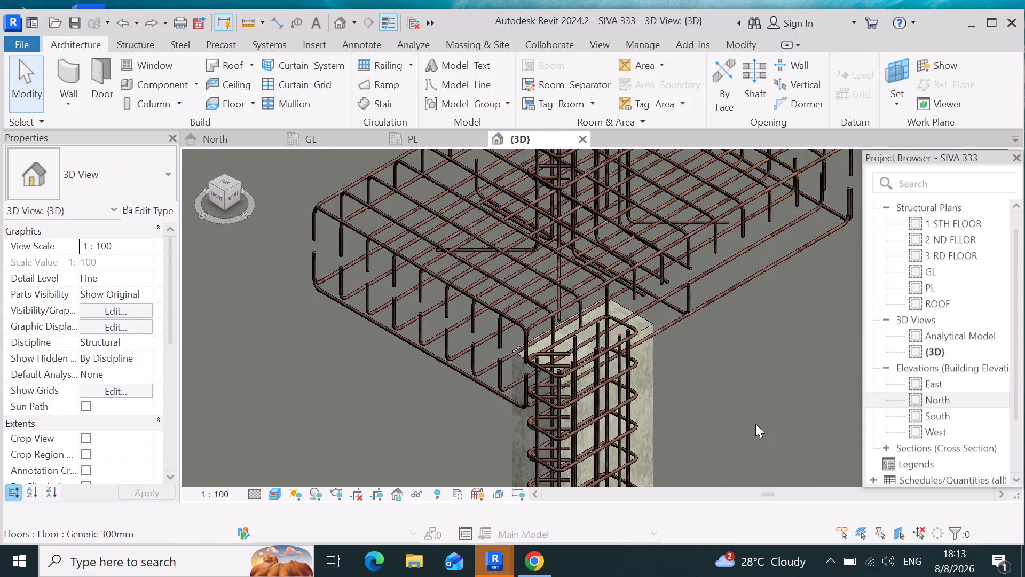
# Delete the 500X250 first-storey concrete column at grid 4-7 together with its hosted reinforcement.
pyautogui.scroll(6, 632, 329)
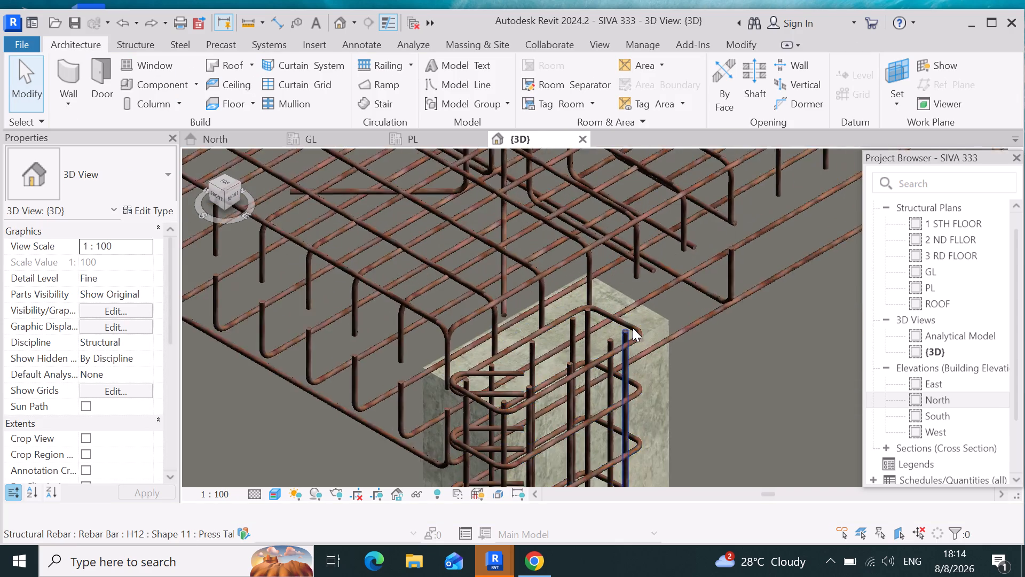
pyautogui.scroll(2, 633, 328)
pyautogui.click(668, 305)
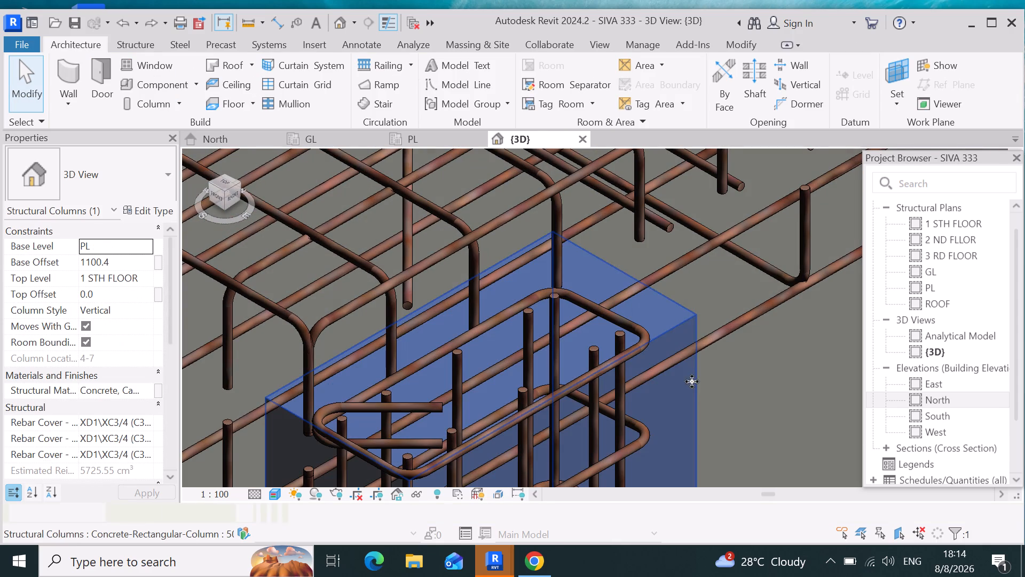
pyautogui.press('Delete')
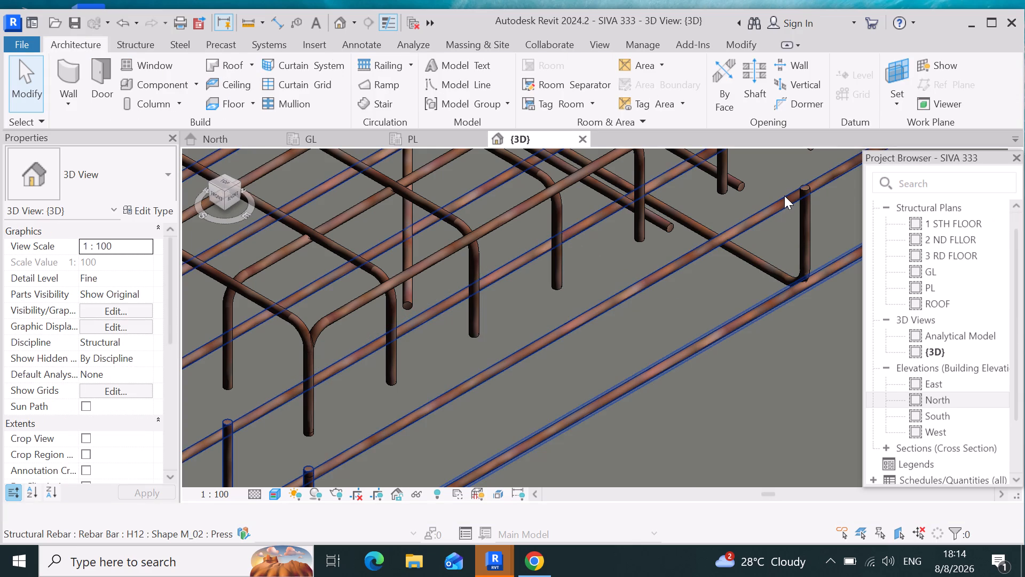
pyautogui.scroll(-19, 734, 269)
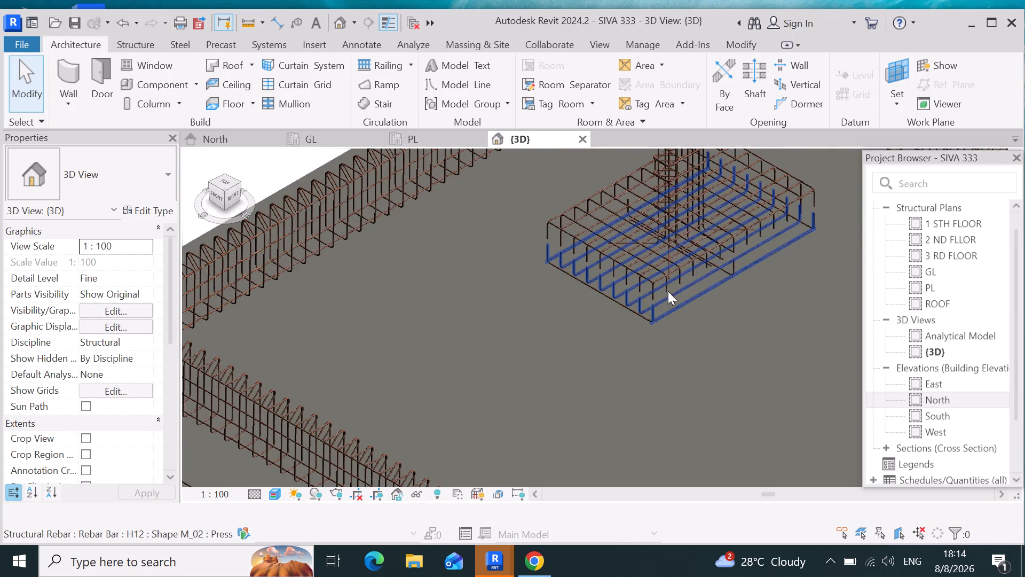
pyautogui.scroll(-6, 621, 322)
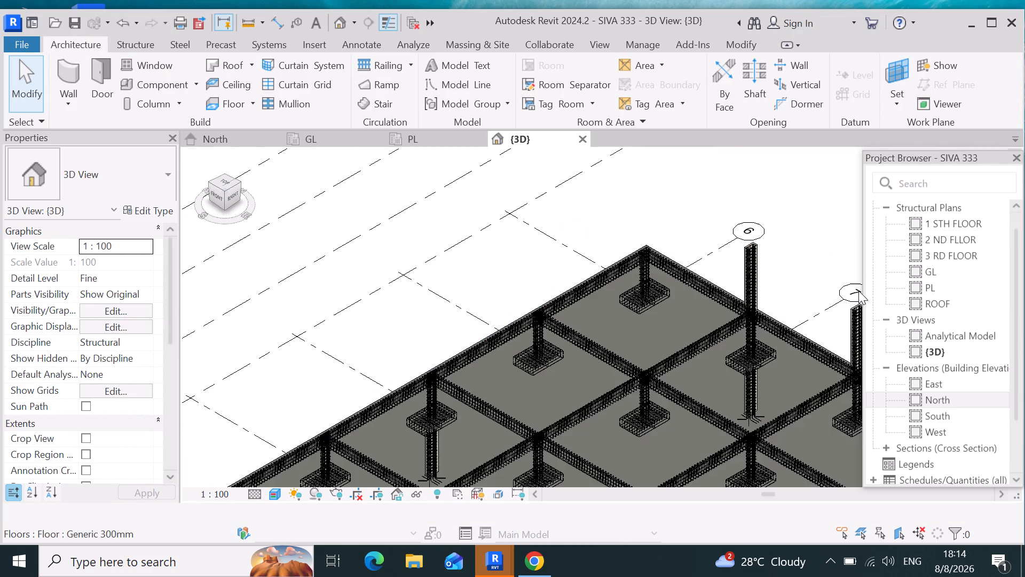
# Delete the 500X250 first-storey concrete column at grid 5-7 together with its hosted reinforcement.
pyautogui.scroll(18, 779, 242)
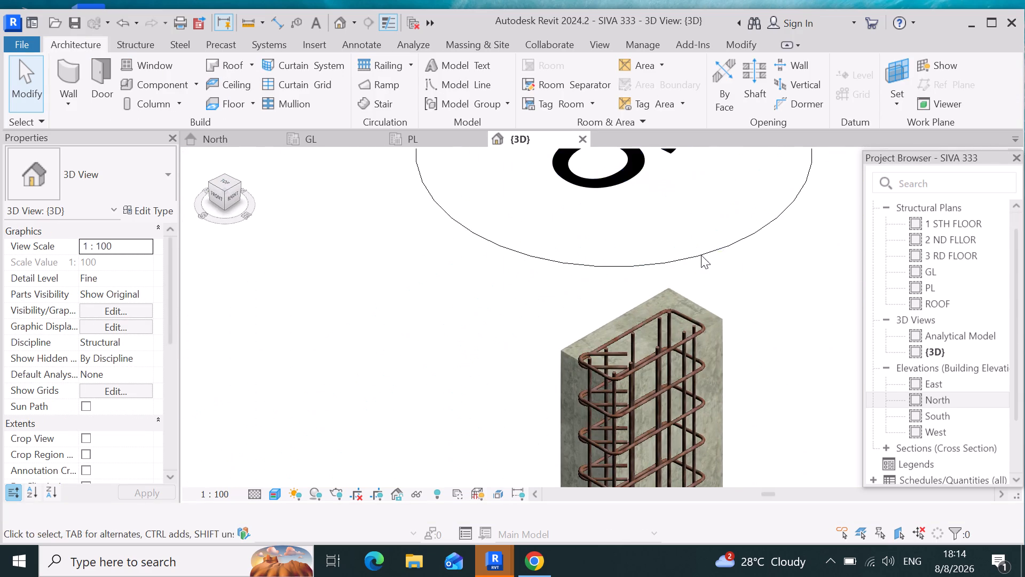
pyautogui.click(715, 317)
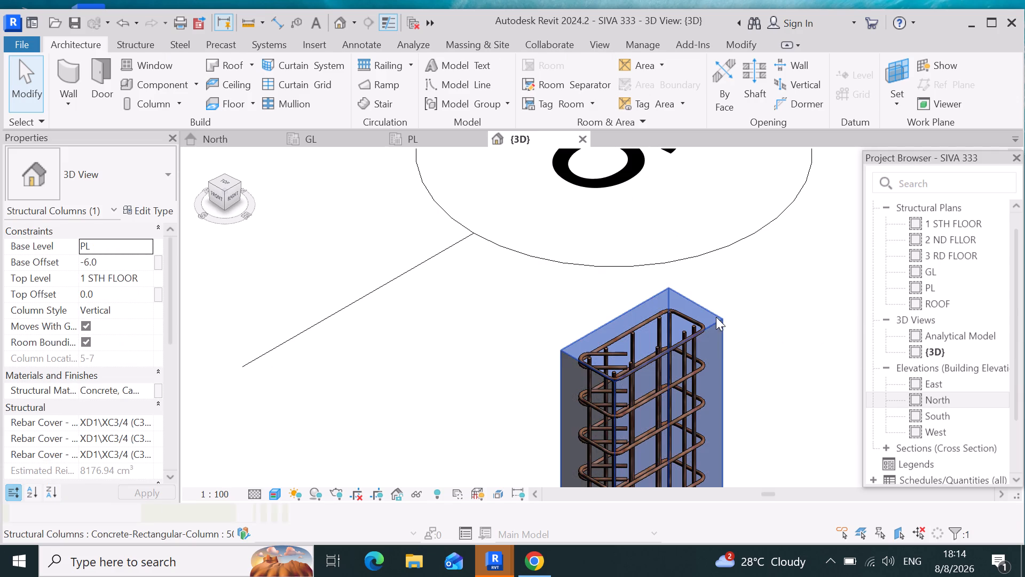
pyautogui.press('Delete')
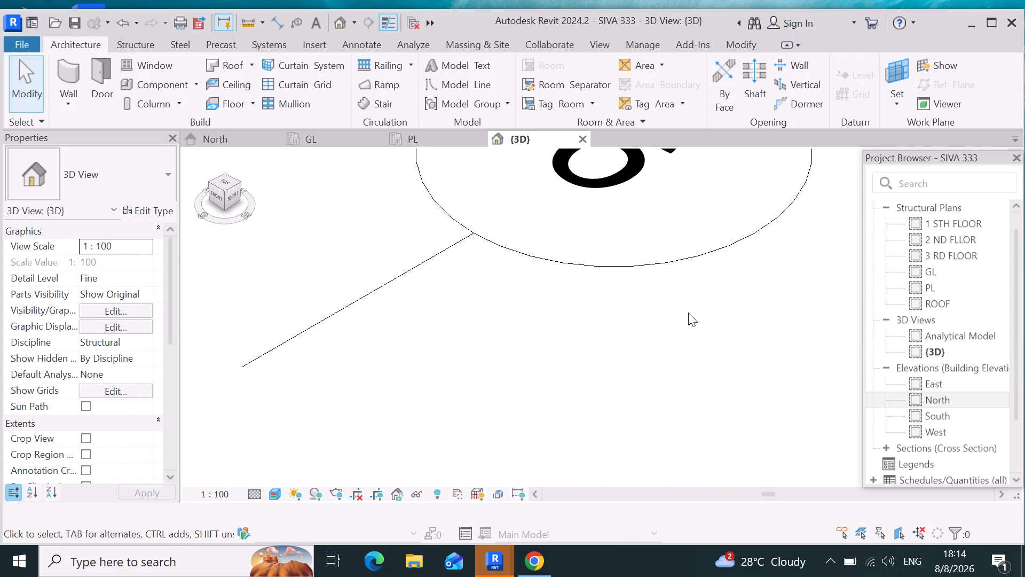
# Delete the 500X250 first-storey concrete column at grid 5-11, beside the grid 10 bubble, together with its hosted reinforcement.
pyautogui.scroll(-17, 688, 313)
pyautogui.scroll(-5, 527, 266)
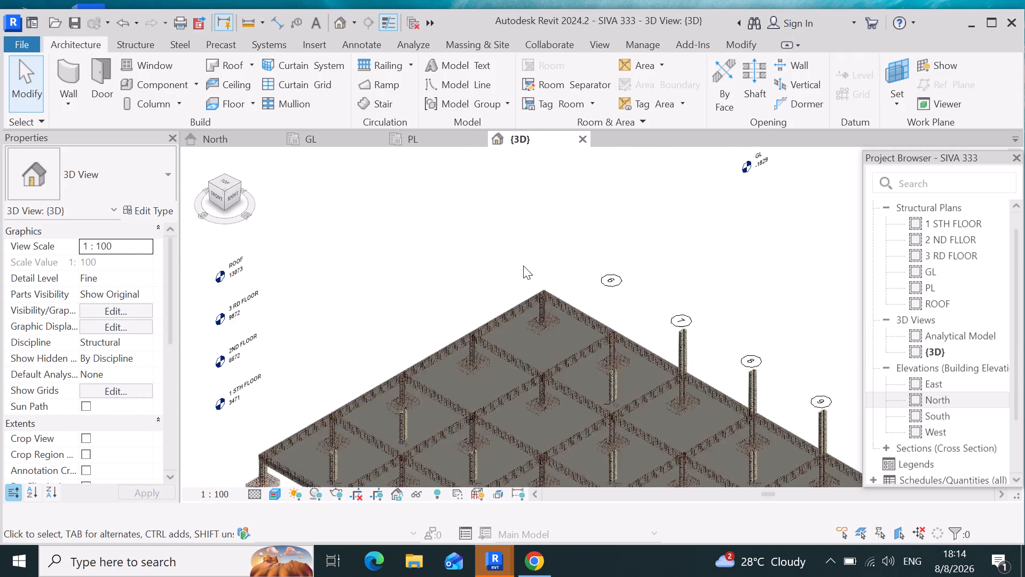
pyautogui.scroll(-5, 522, 268)
pyautogui.scroll(7, 672, 329)
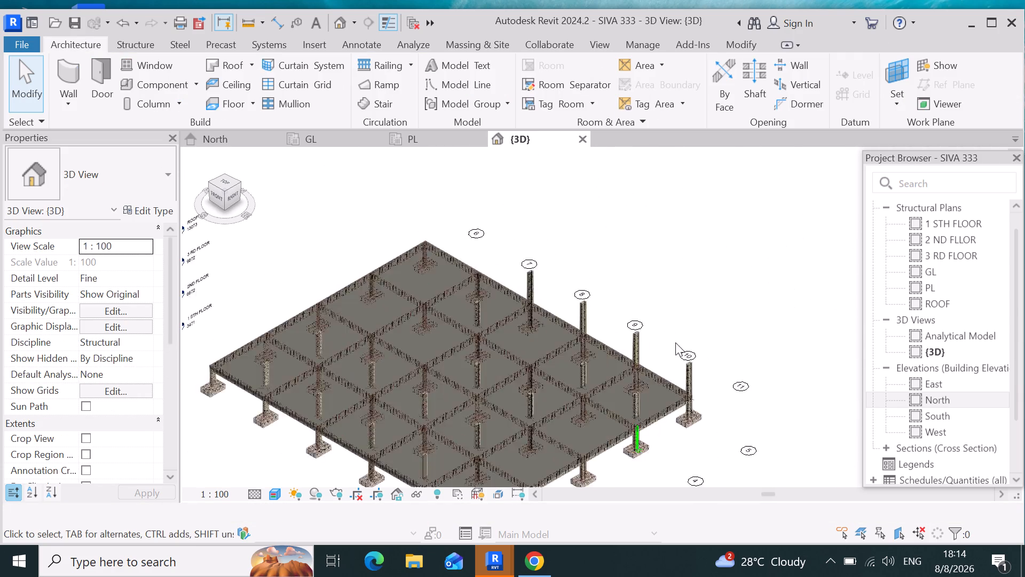
pyautogui.scroll(7, 675, 342)
pyautogui.scroll(5, 691, 433)
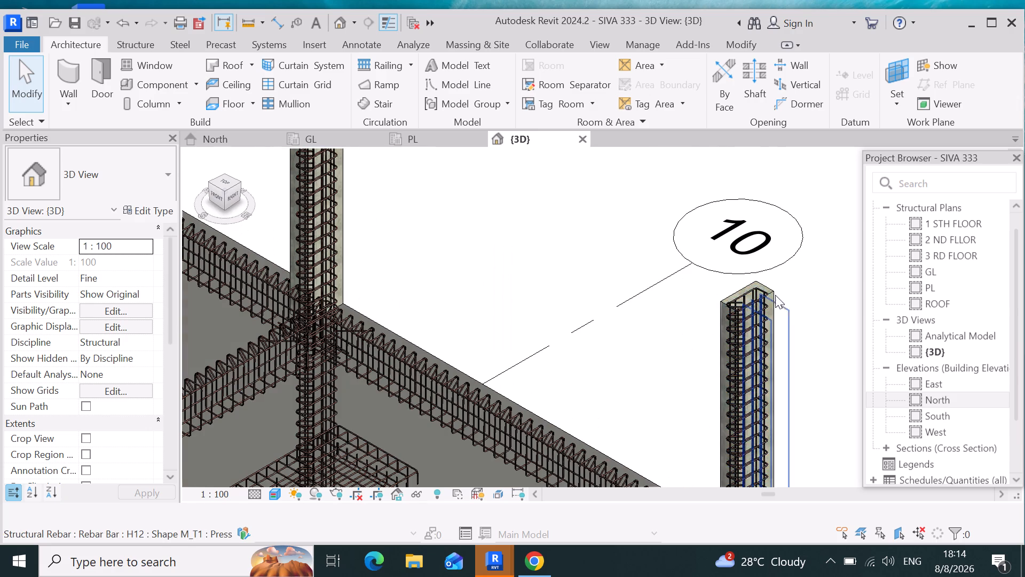
pyautogui.scroll(4, 760, 271)
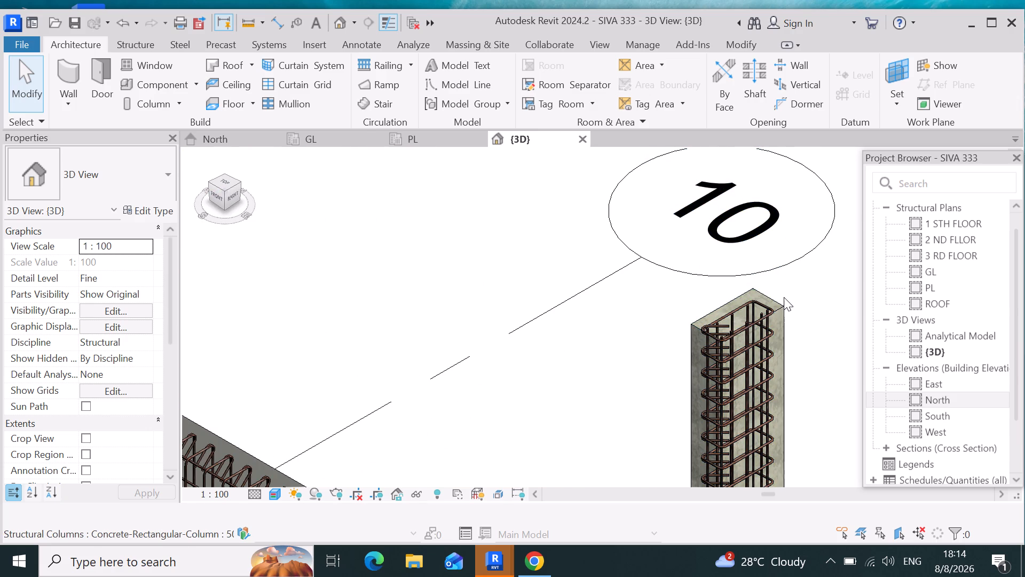
pyautogui.click(781, 301)
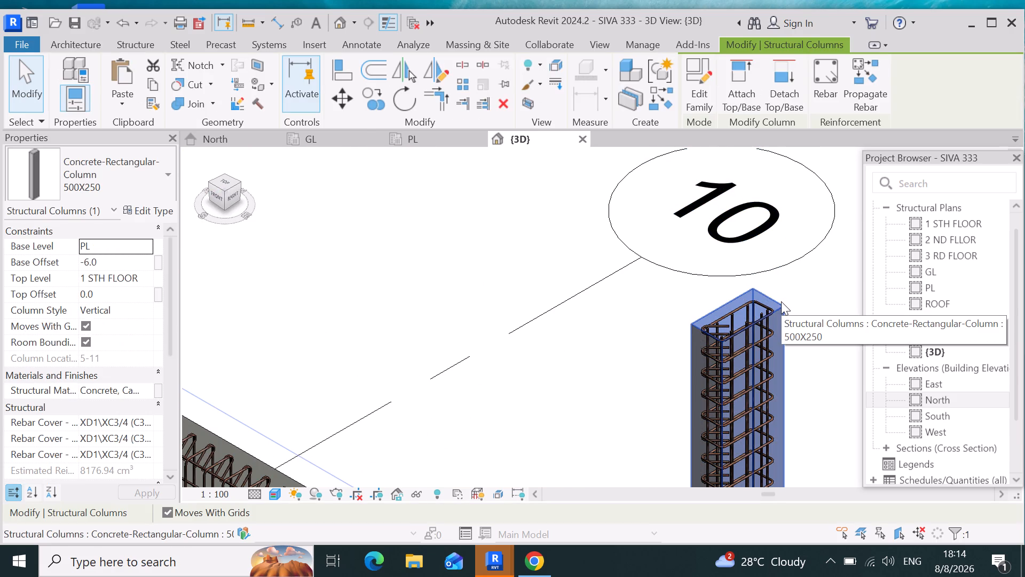
pyautogui.press('Delete')
# Delete the 500X250 first-storey concrete column at grid 5-10, beside the grid 9 bubble, together with its hosted reinforcement.
pyautogui.scroll(-9, 728, 366)
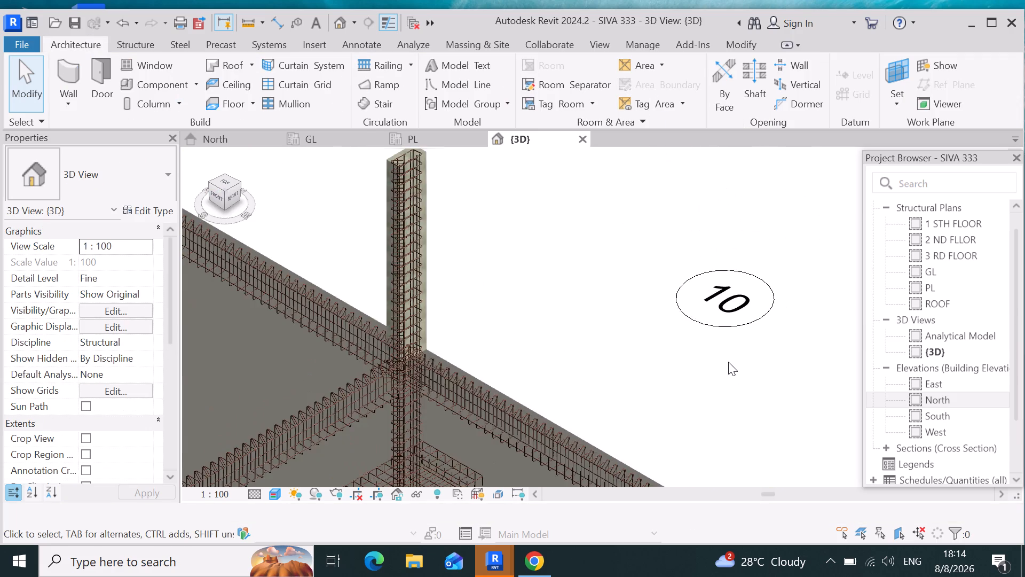
pyautogui.scroll(-1, 728, 362)
pyautogui.scroll(12, 534, 201)
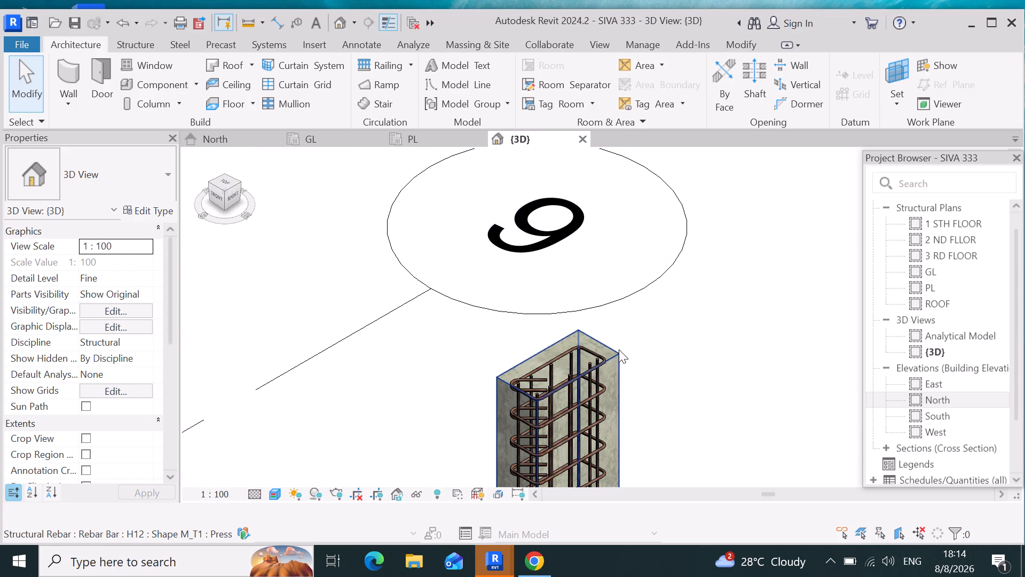
pyautogui.click(574, 328)
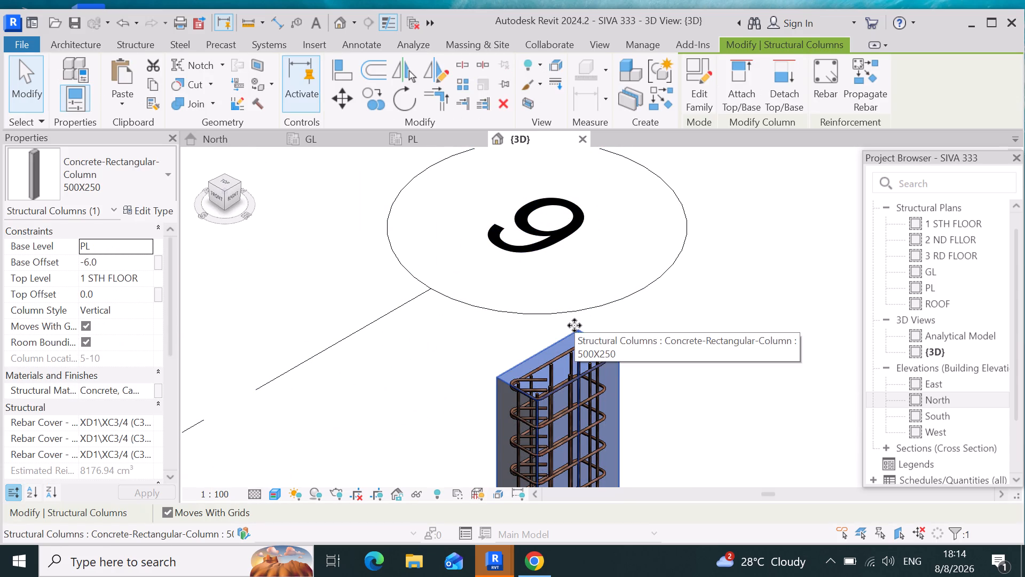
pyautogui.press('Delete')
# Delete the 500X250 first-storey concrete column at grid 5-9, beside the grid 8 bubble, together with its hosted reinforcement.
pyautogui.scroll(-9, 783, 337)
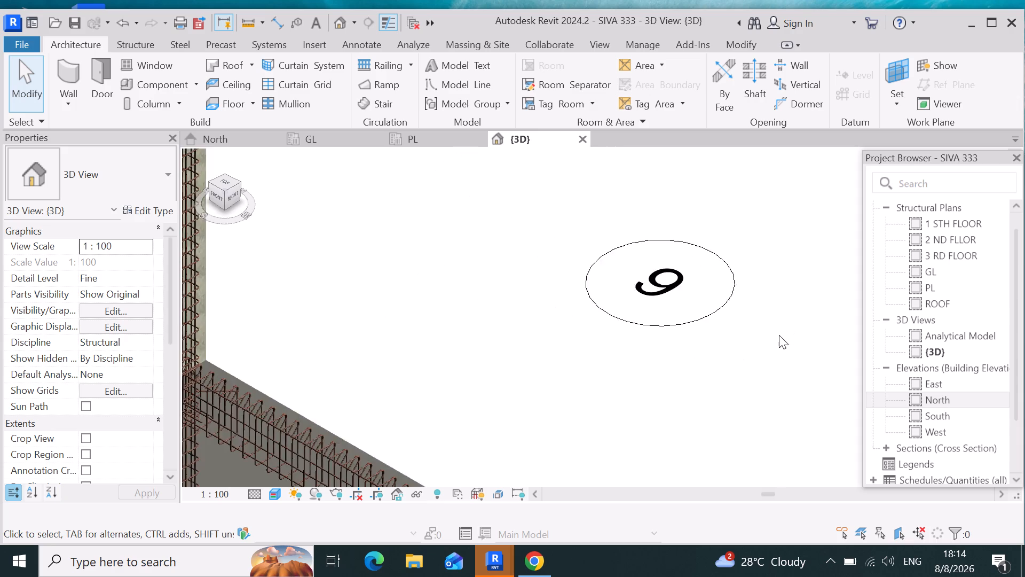
pyautogui.scroll(-2, 779, 335)
pyautogui.scroll(16, 496, 193)
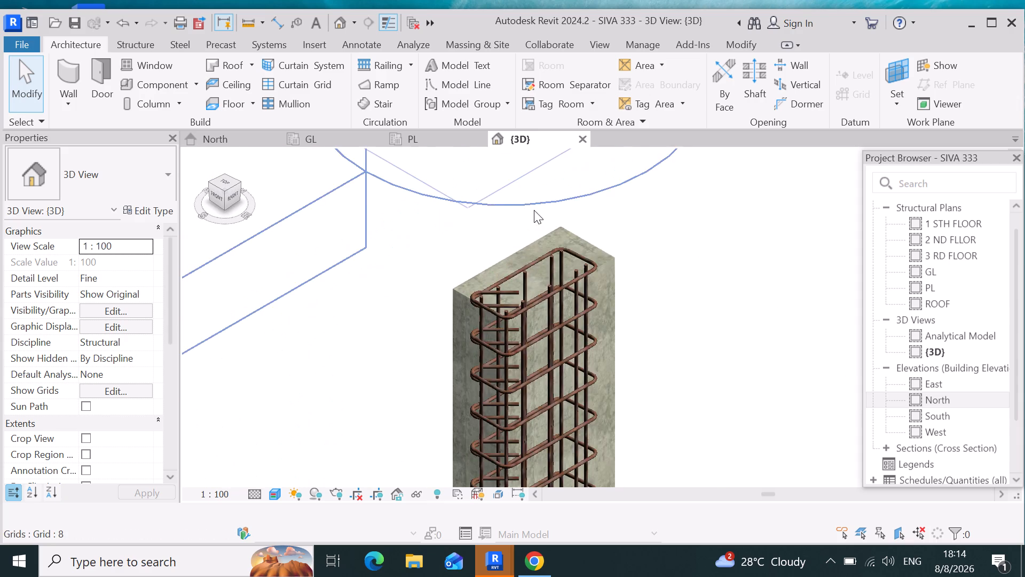
pyautogui.scroll(1, 534, 210)
pyautogui.click(577, 238)
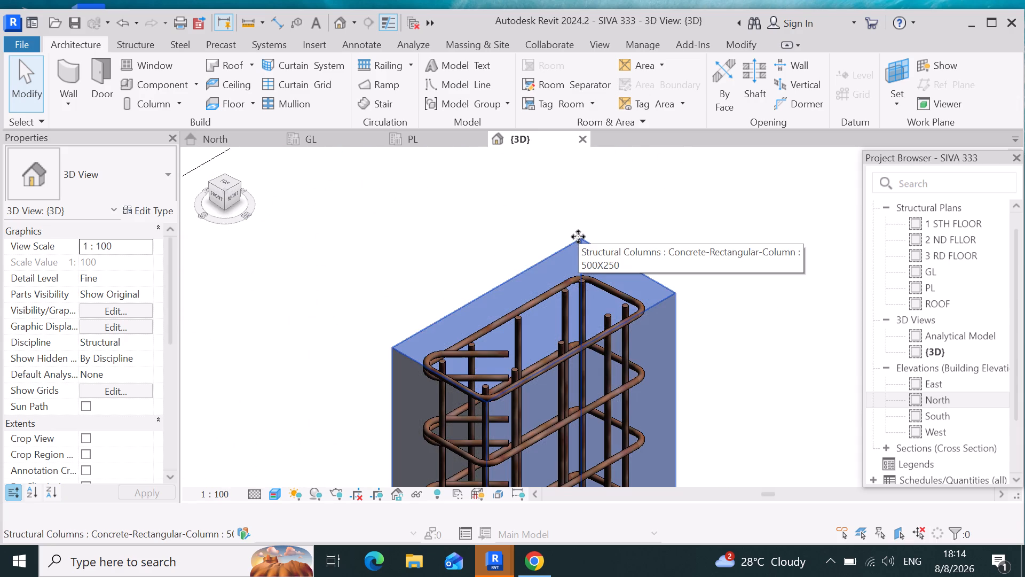
pyautogui.press('Delete')
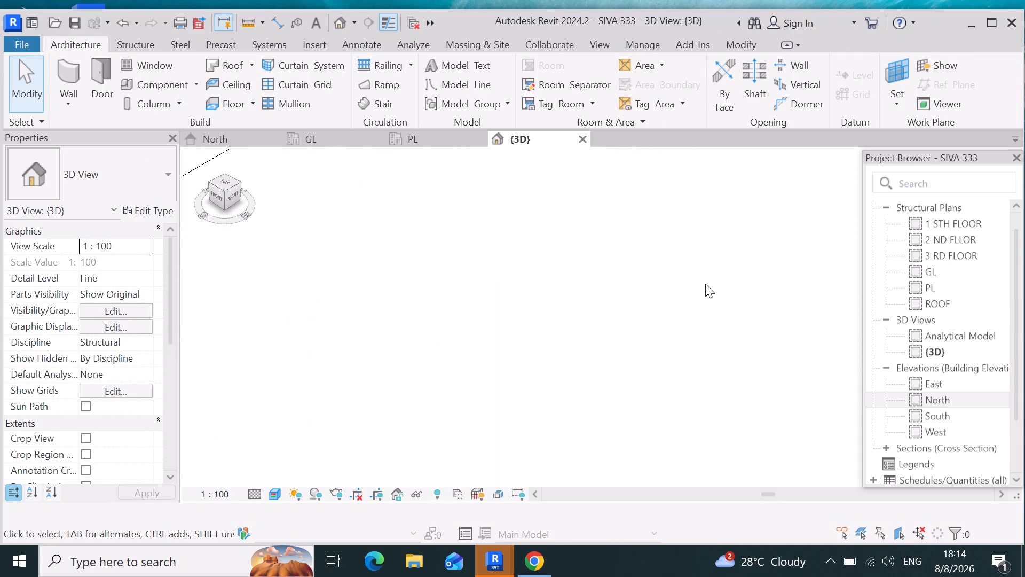
# Delete the 500X250 first-storey concrete column at grid 5-8, beside the grid 7 bubble, together with its hosted reinforcement.
pyautogui.scroll(-16, 688, 279)
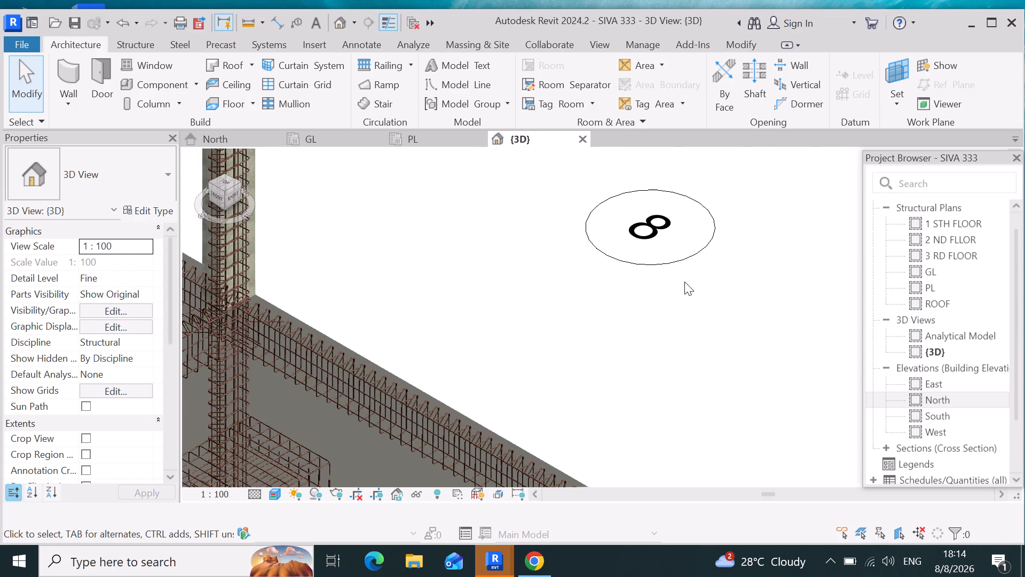
pyautogui.scroll(-7, 684, 282)
pyautogui.scroll(12, 585, 236)
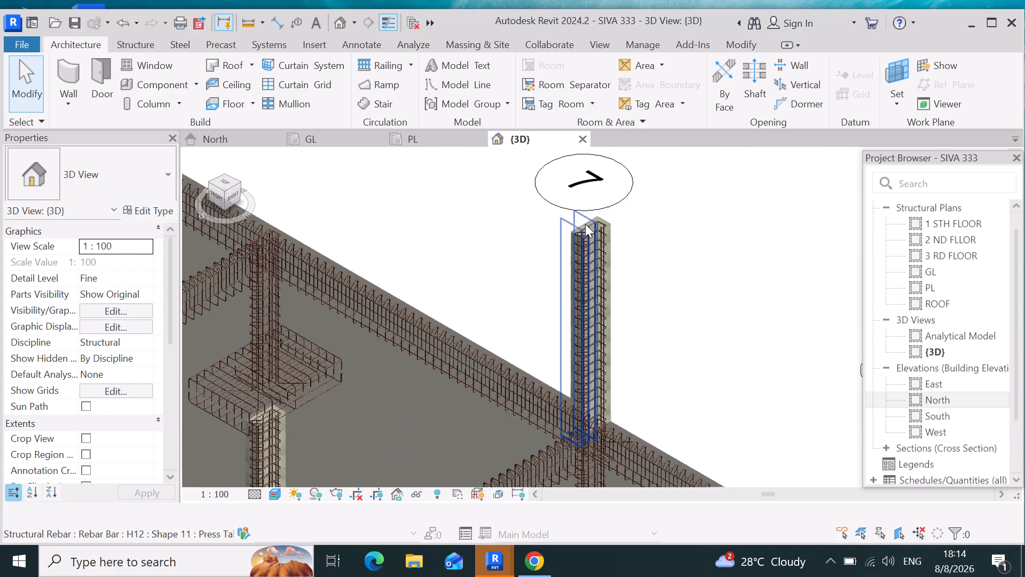
pyautogui.scroll(6, 585, 224)
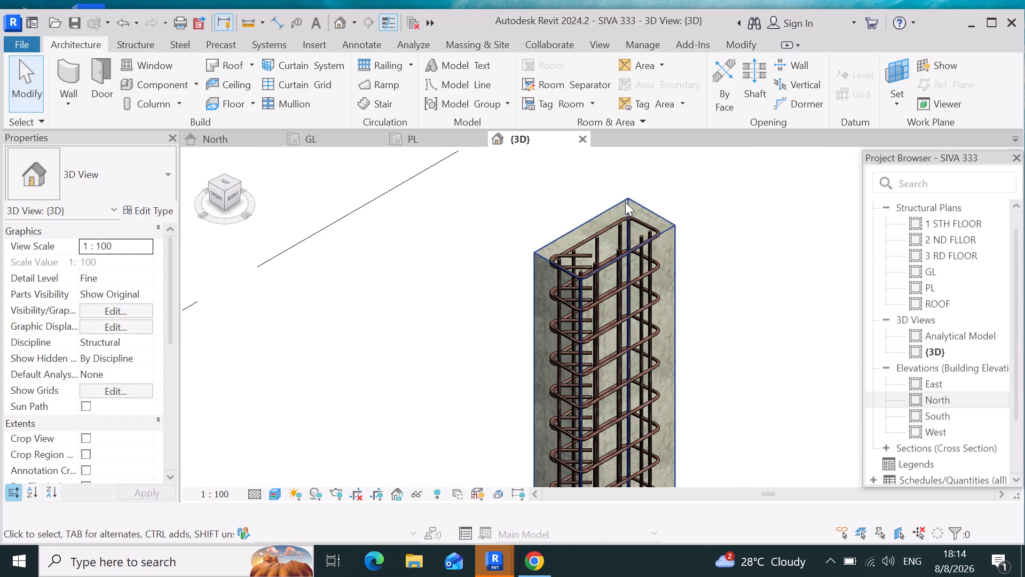
pyautogui.click(626, 201)
pyautogui.press('Delete')
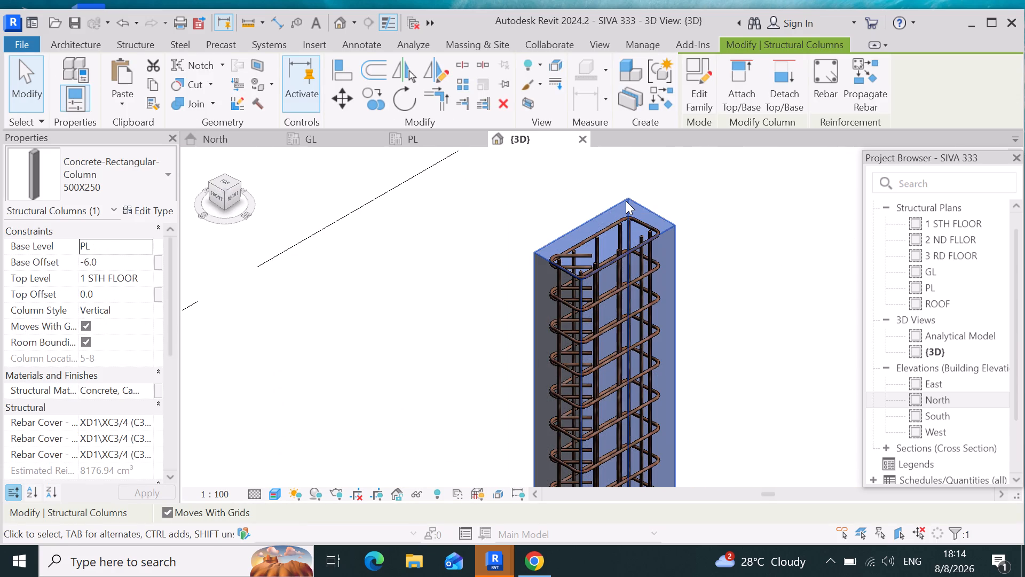
# Delete the first-storey concrete column at grid 4-8, seen just below the 5-7 footing, together with its hosted reinforcement.
pyautogui.scroll(-11, 682, 292)
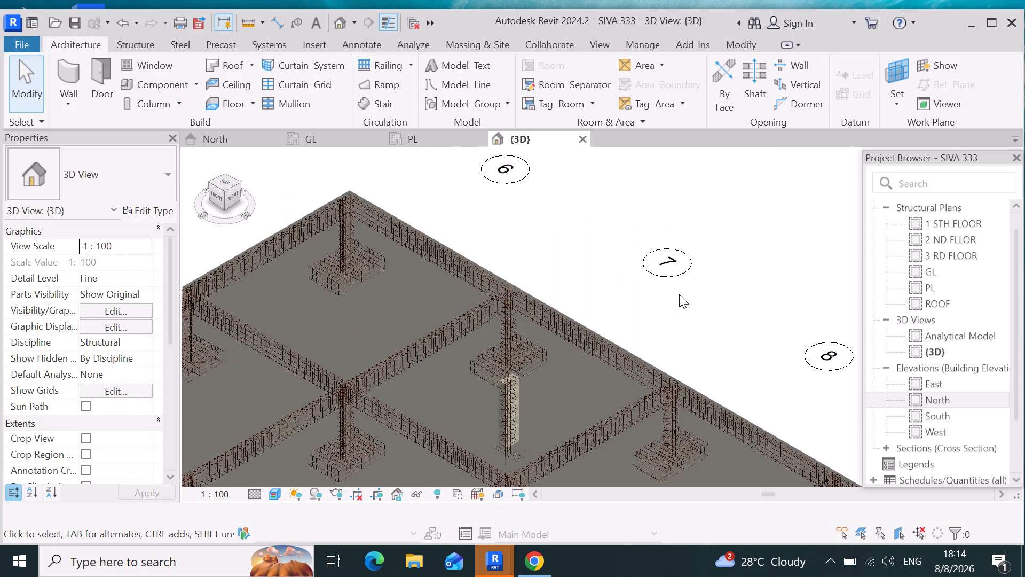
pyautogui.scroll(16, 494, 406)
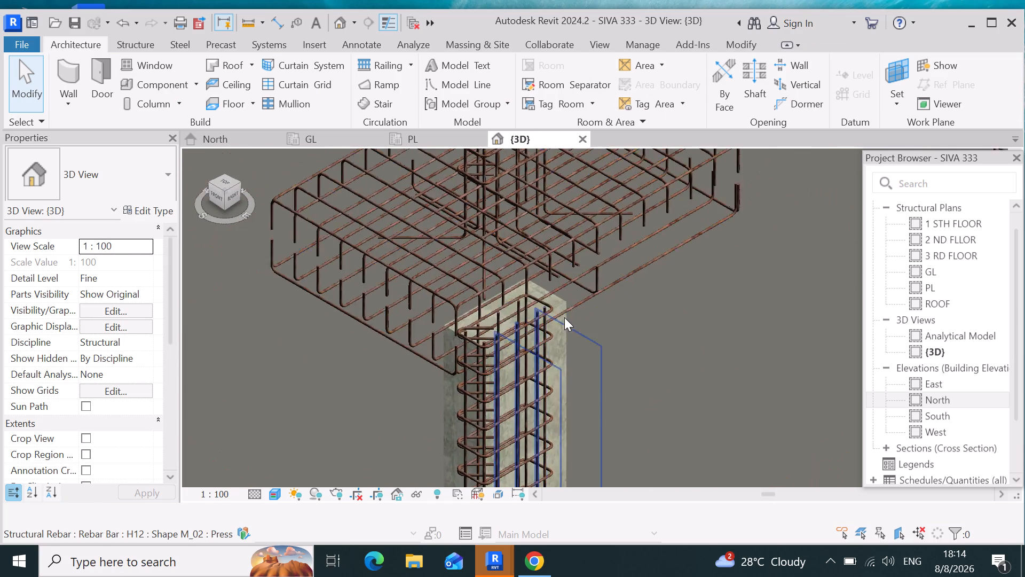
pyautogui.scroll(4, 562, 301)
pyautogui.click(574, 289)
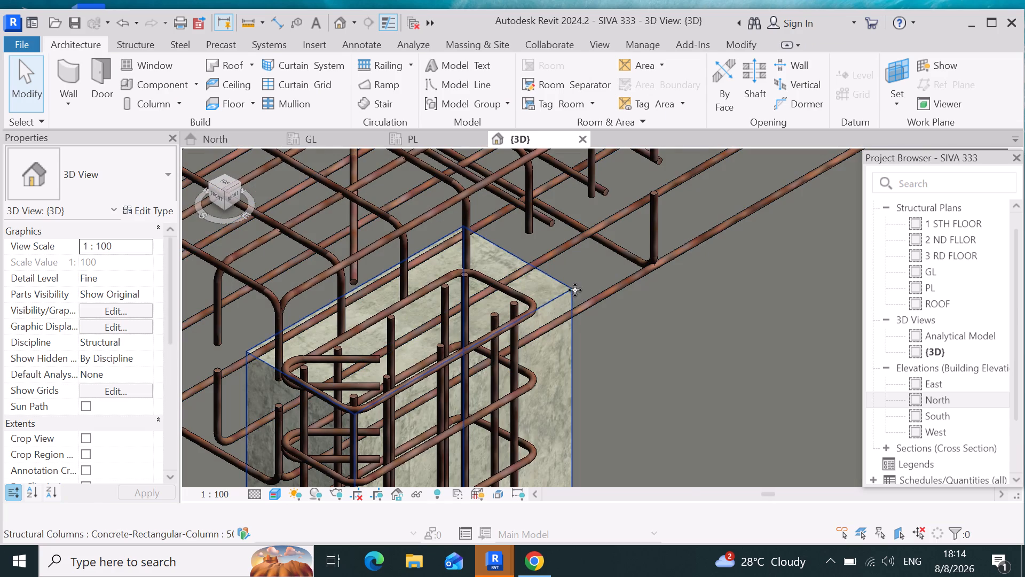
pyautogui.press('Delete')
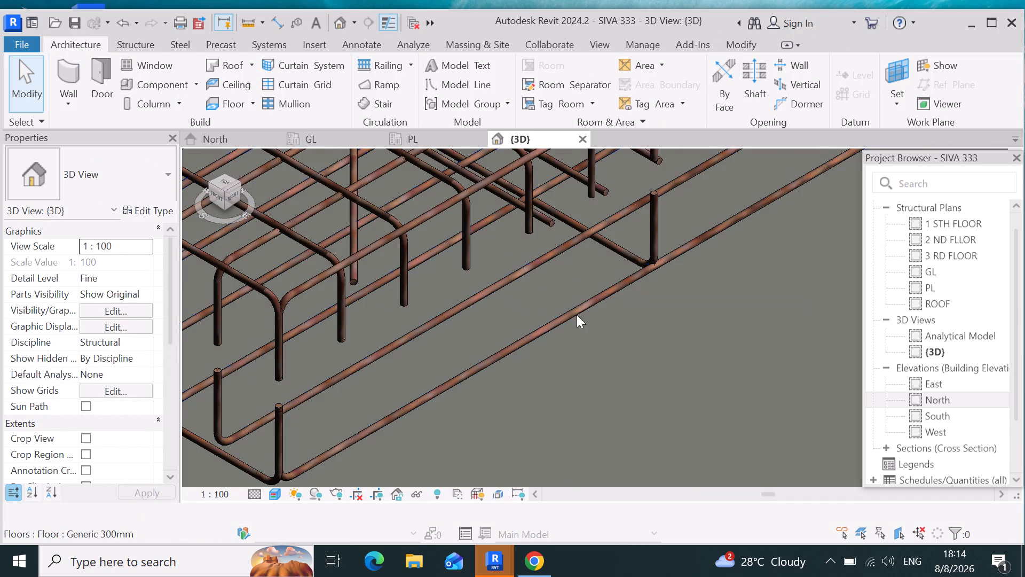
# Delete the first-storey concrete column at grid 1-7, seen just below the 2-6 footing, together with its hosted reinforcement.
pyautogui.scroll(-20, 588, 338)
pyautogui.scroll(-4, 588, 338)
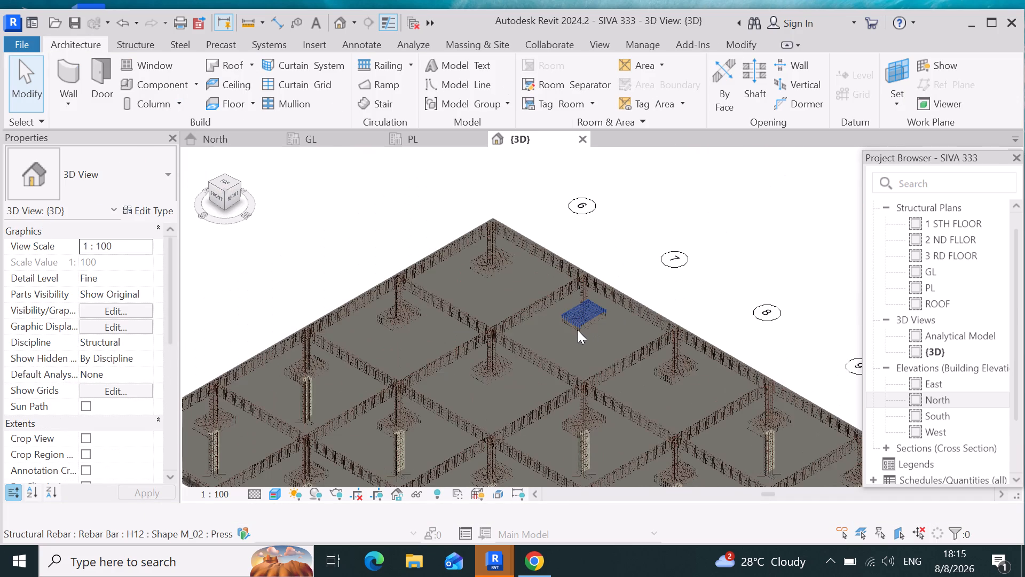
pyautogui.scroll(-6, 581, 318)
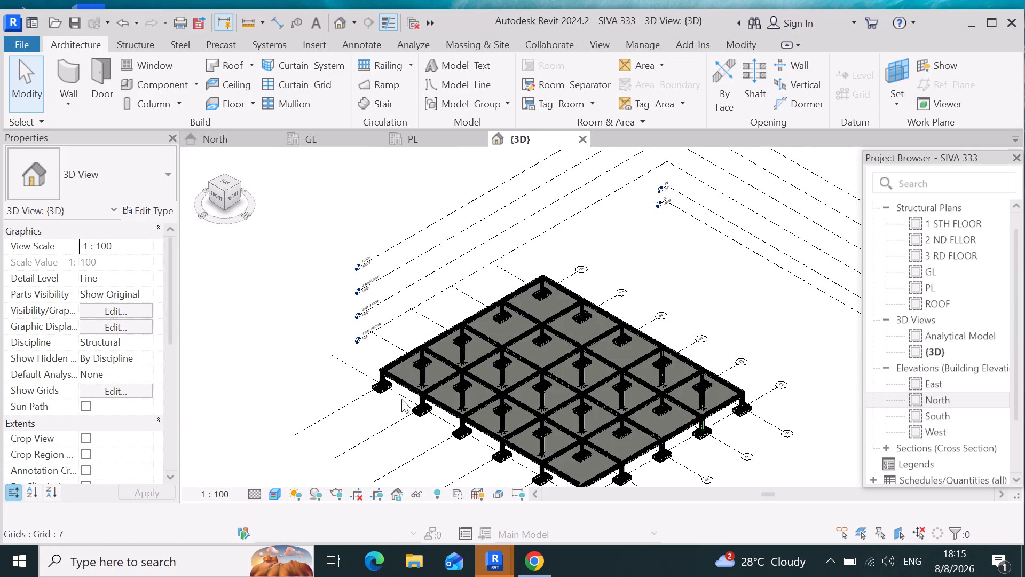
pyautogui.scroll(8, 442, 378)
pyautogui.scroll(14, 410, 347)
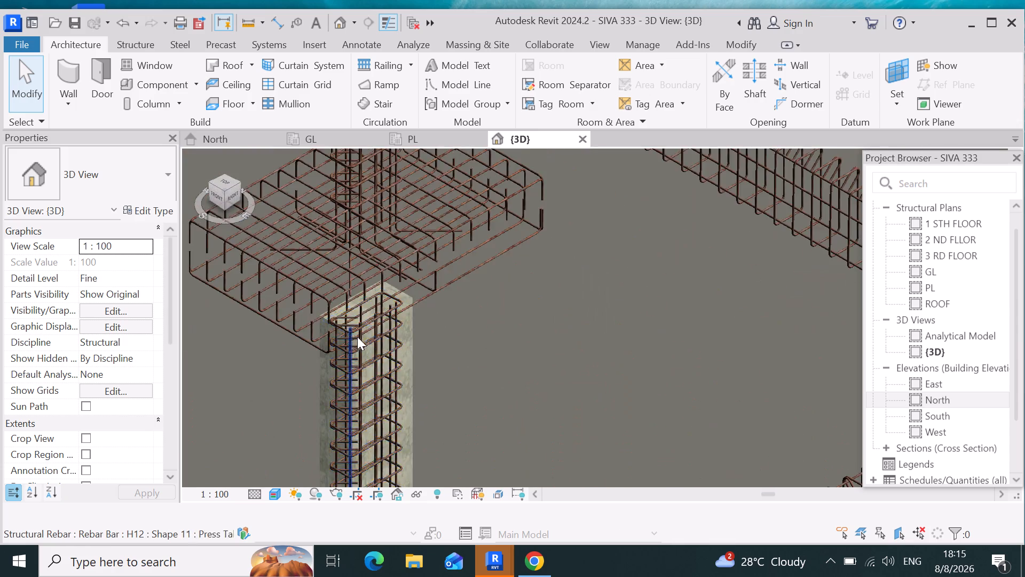
pyautogui.scroll(7, 357, 337)
pyautogui.click(514, 240)
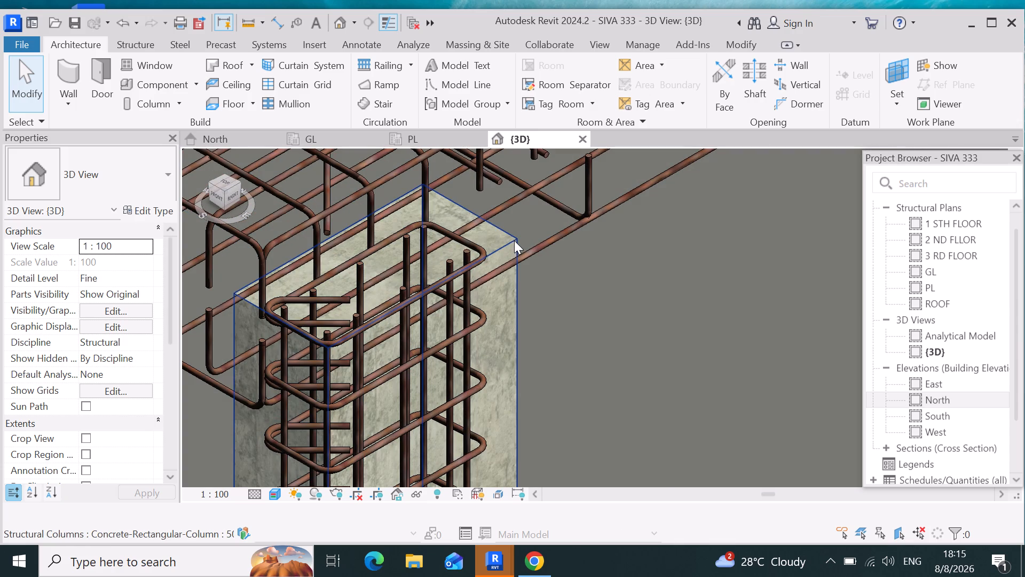
pyautogui.press('Delete')
# Delete the 500X250 first-storey concrete column at grid 2-7 together with its hosted reinforcement.
pyautogui.scroll(-1, 520, 371)
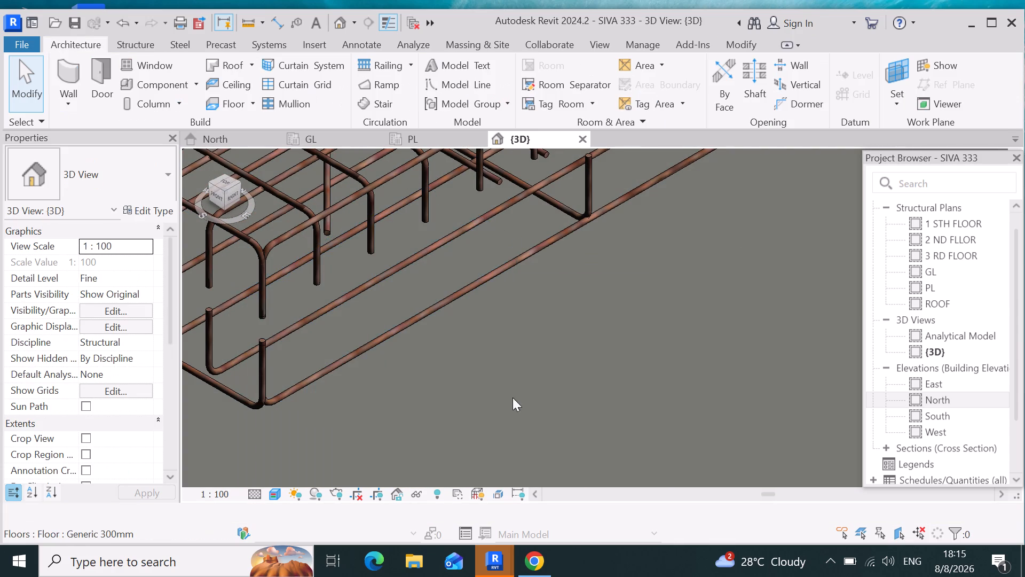
pyautogui.scroll(-17, 517, 395)
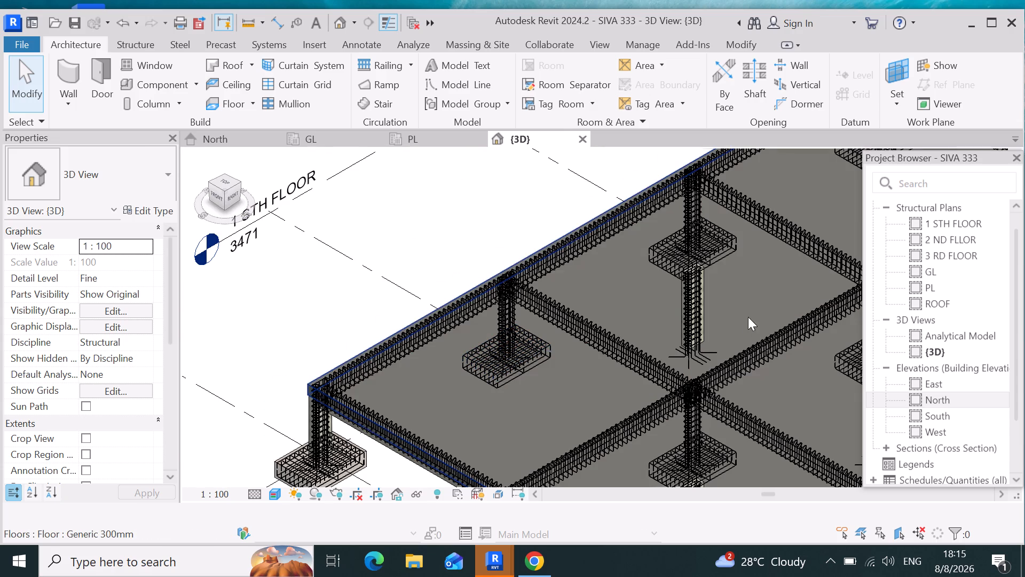
pyautogui.scroll(20, 705, 267)
pyautogui.scroll(1, 705, 267)
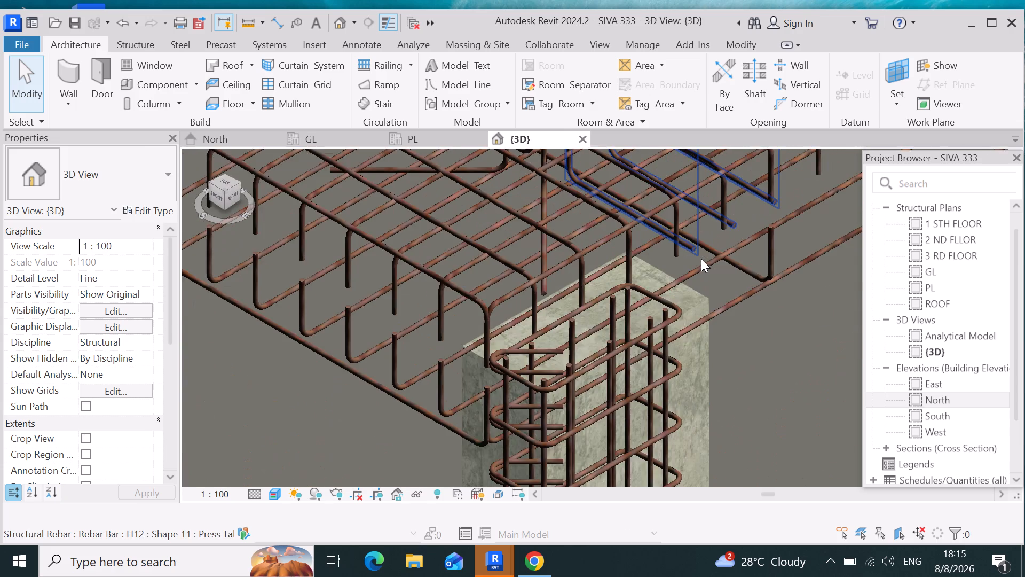
pyautogui.scroll(1, 701, 259)
pyautogui.click(702, 330)
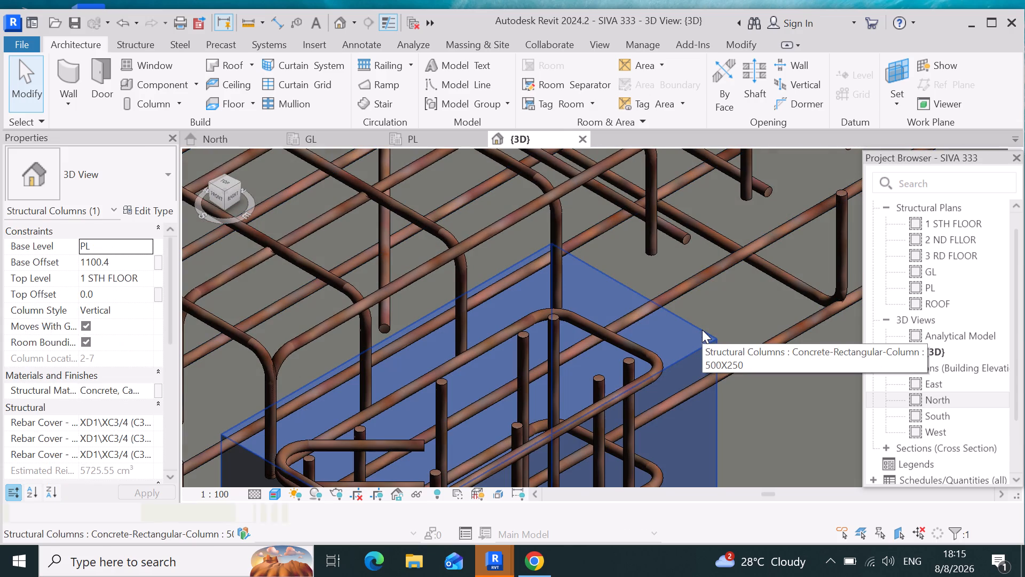
pyautogui.press('Delete')
# Delete the first-storey concrete column at grid 1-10, seen just below the 2-9 footing, together with its hosted reinforcement.
pyautogui.scroll(-10, 695, 328)
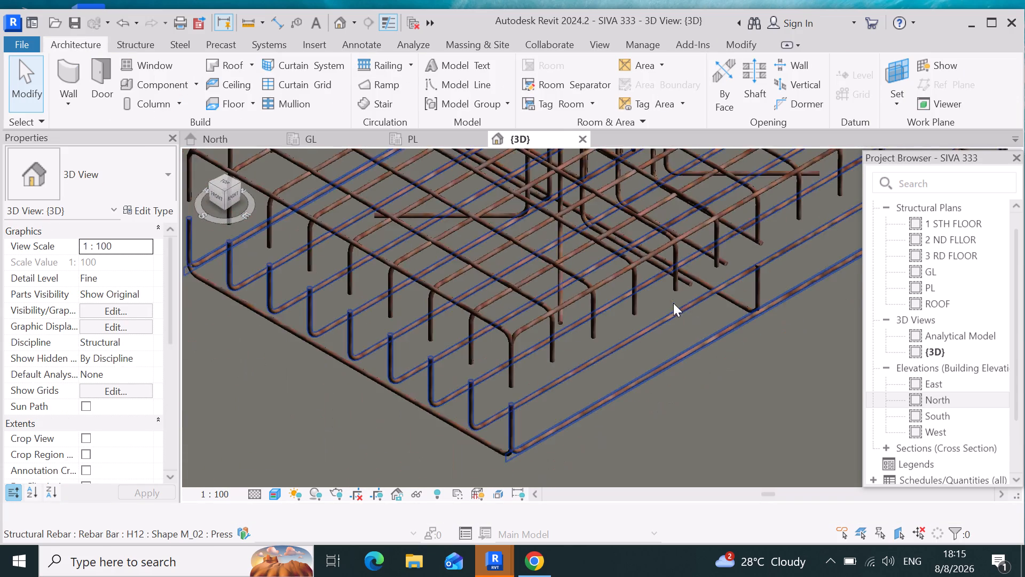
pyautogui.scroll(-7, 673, 303)
pyautogui.scroll(-10, 498, 262)
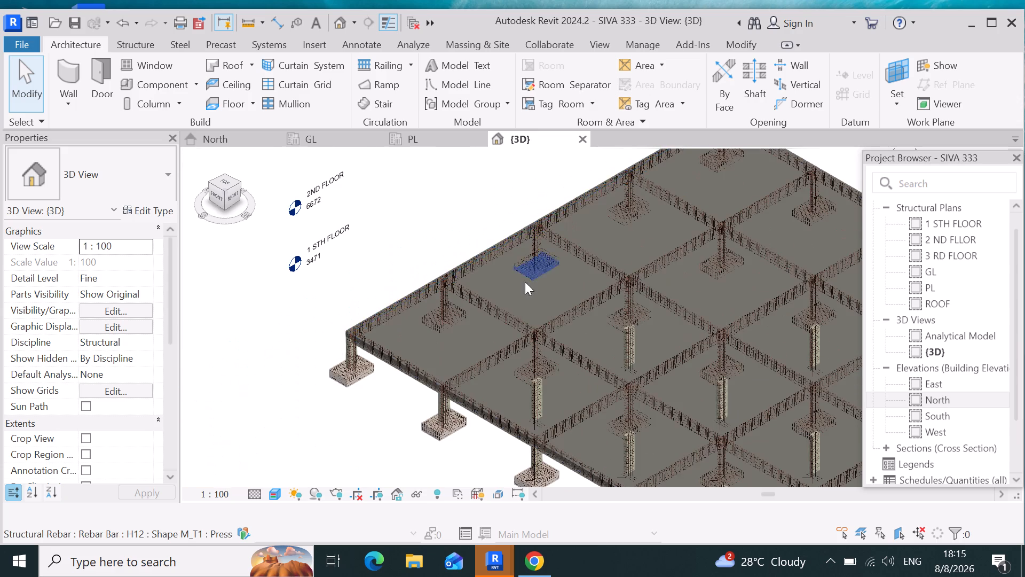
pyautogui.scroll(-4, 579, 275)
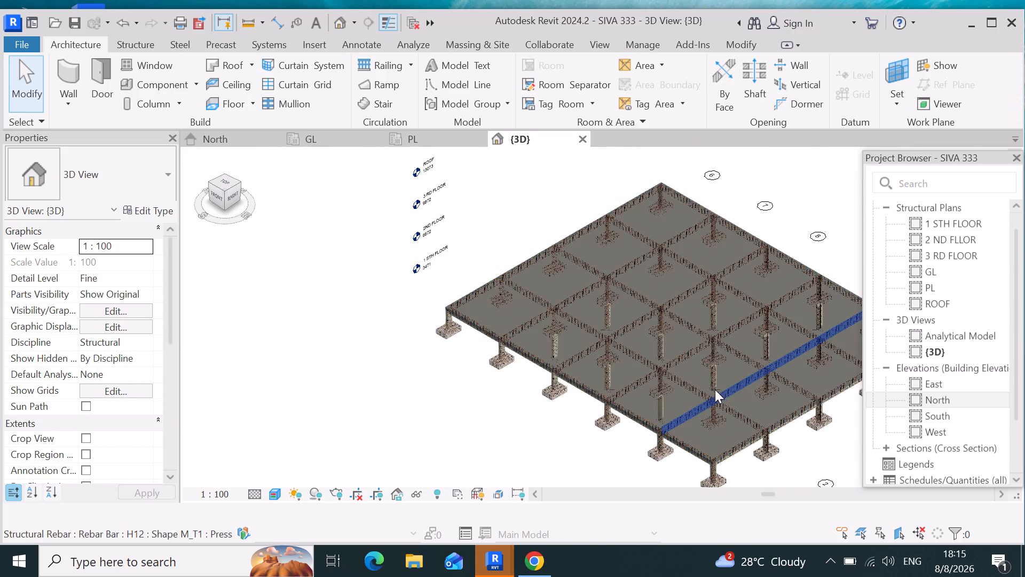
pyautogui.scroll(4, 697, 398)
pyautogui.scroll(17, 653, 430)
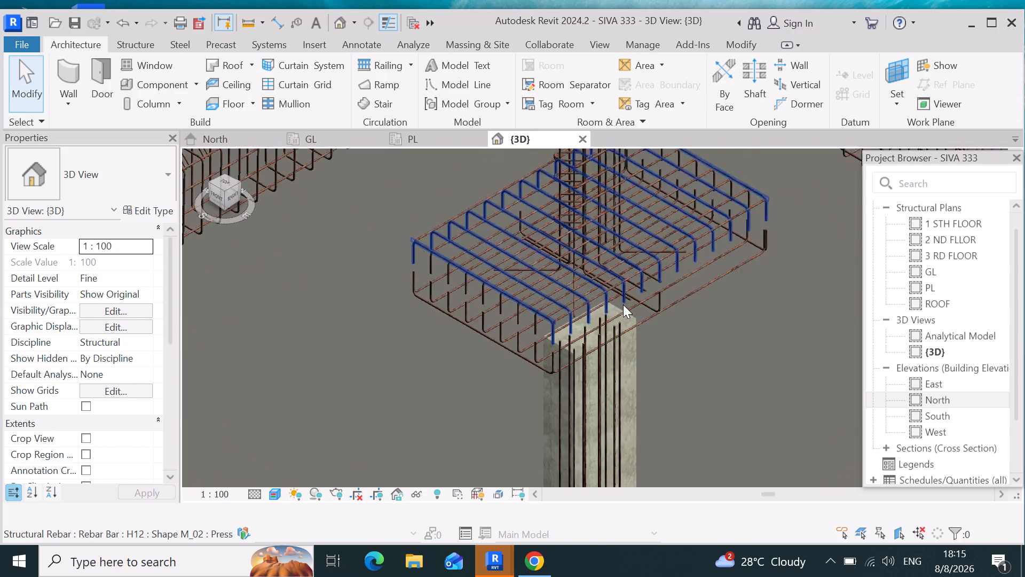
pyautogui.scroll(3, 623, 305)
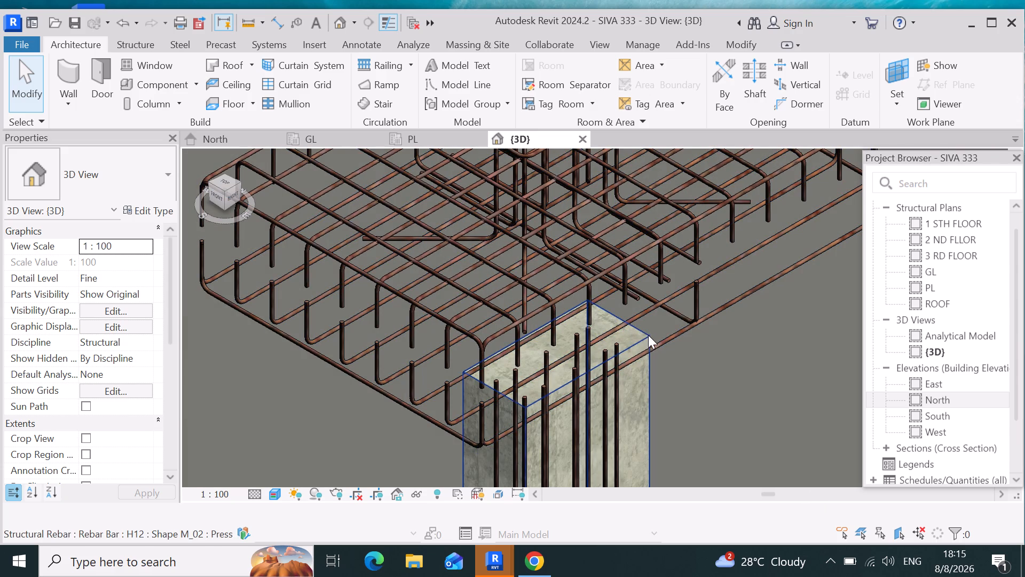
pyautogui.click(651, 336)
pyautogui.press('Delete')
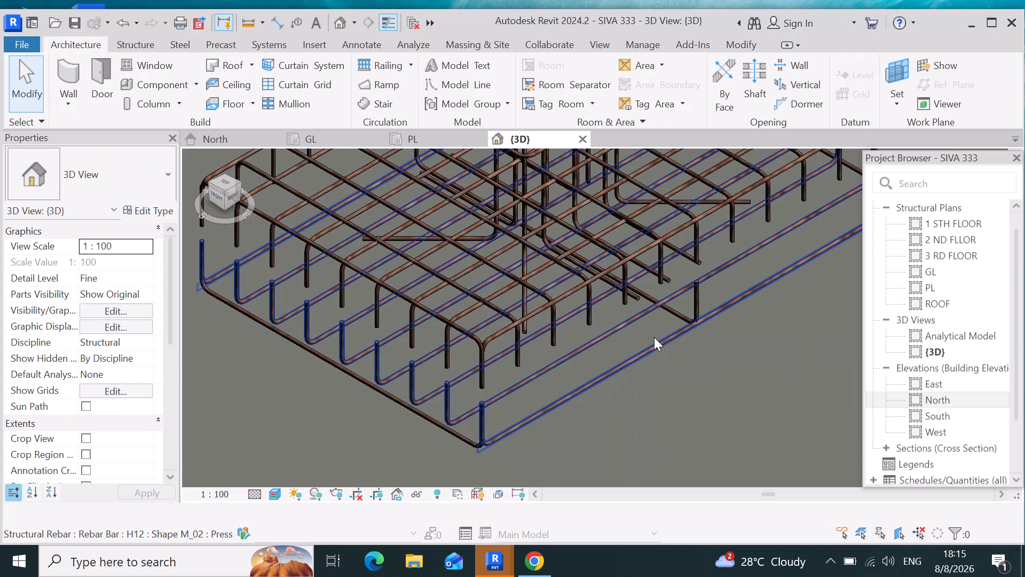
# Delete the first-storey concrete column at grid 1-9, seen just below the 2-8 footing, together with its hosted reinforcement.
pyautogui.scroll(-16, 643, 379)
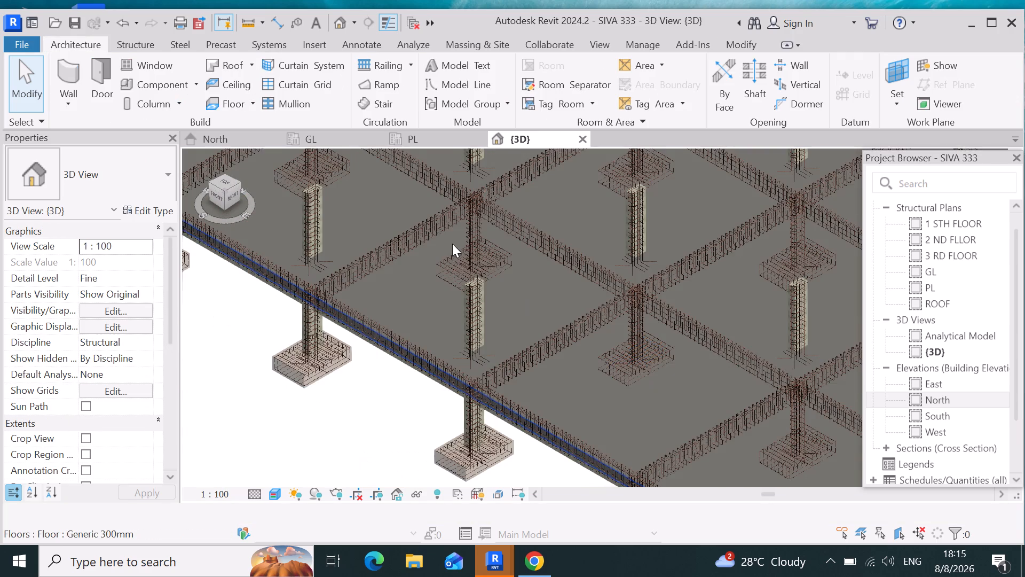
pyautogui.scroll(20, 459, 270)
pyautogui.scroll(2, 459, 270)
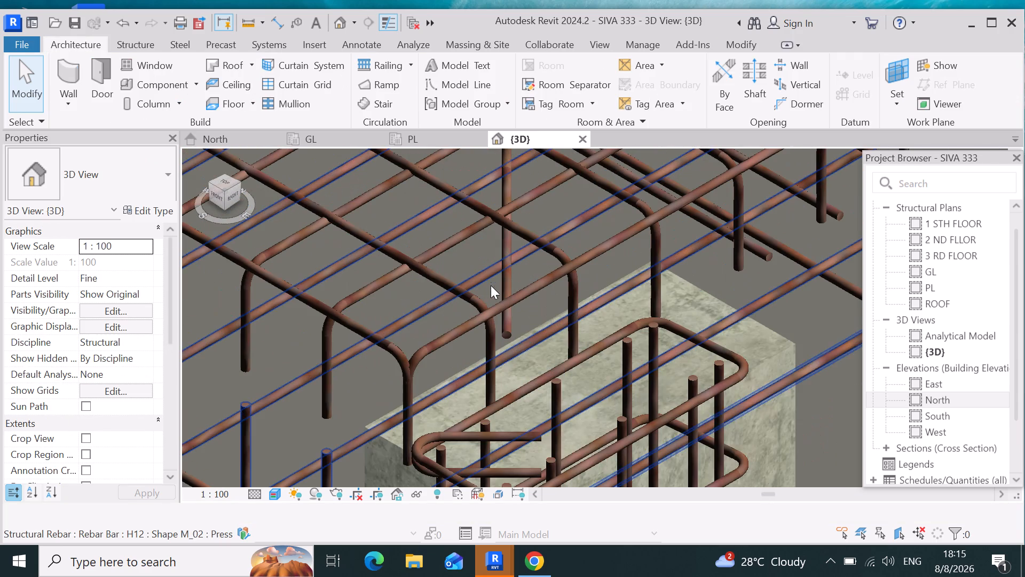
pyautogui.click(703, 292)
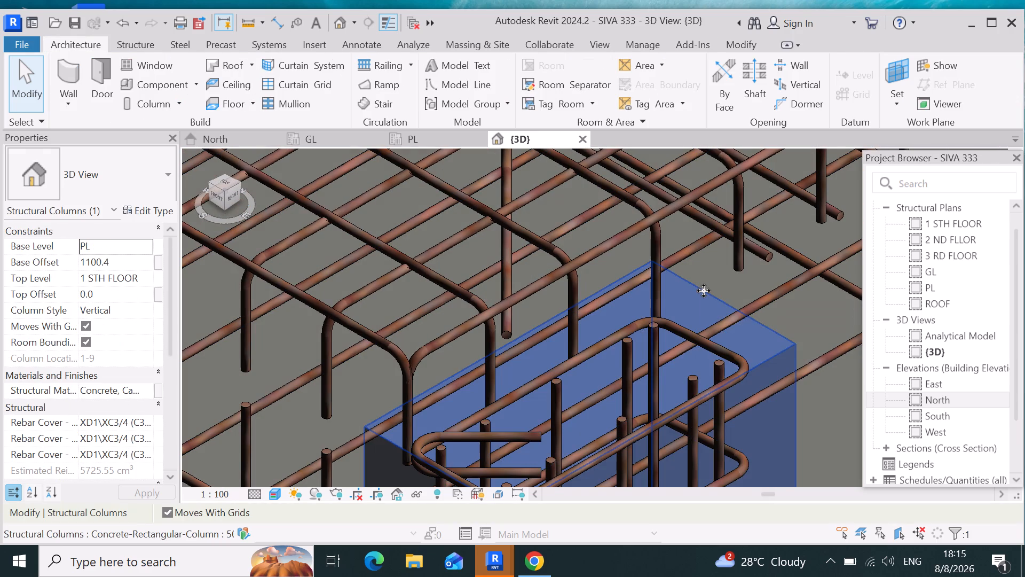
pyautogui.press('Delete')
# Delete the 500X250 first-storey concrete column at grid 2-9, seen just below the 3-8 footing, together with its hosted reinforcement.
pyautogui.scroll(-6, 546, 443)
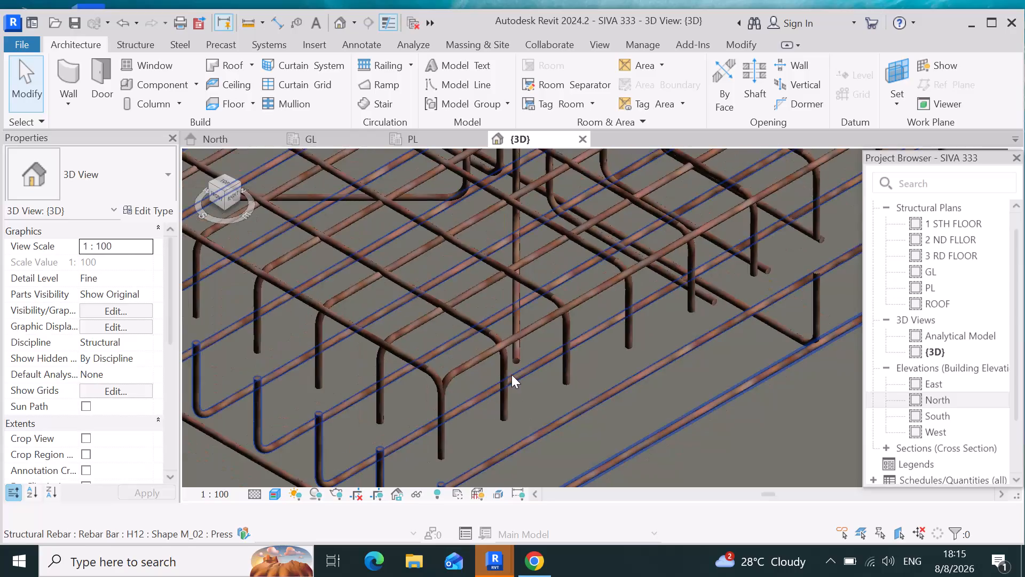
pyautogui.scroll(-12, 511, 375)
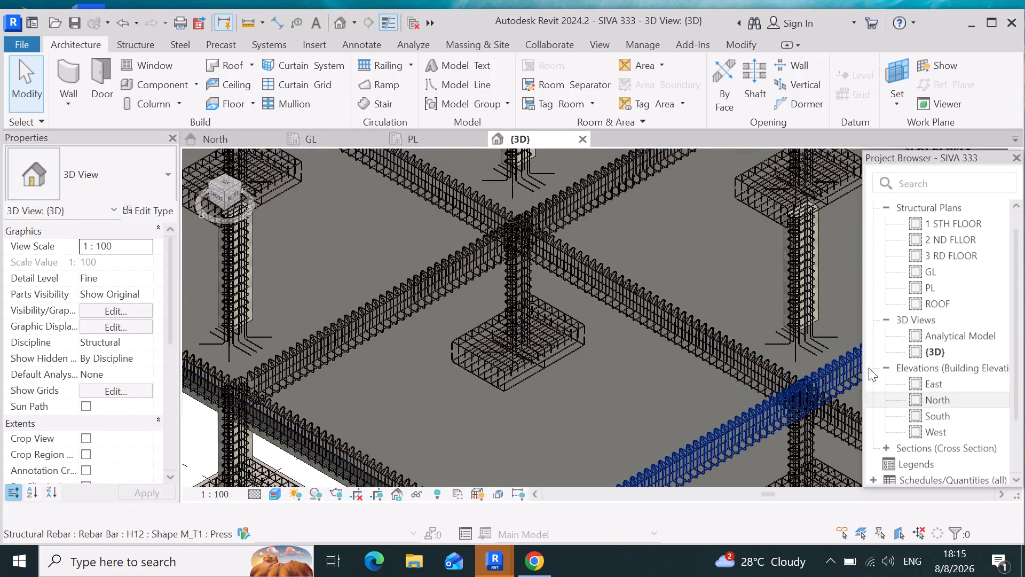
pyautogui.scroll(16, 816, 211)
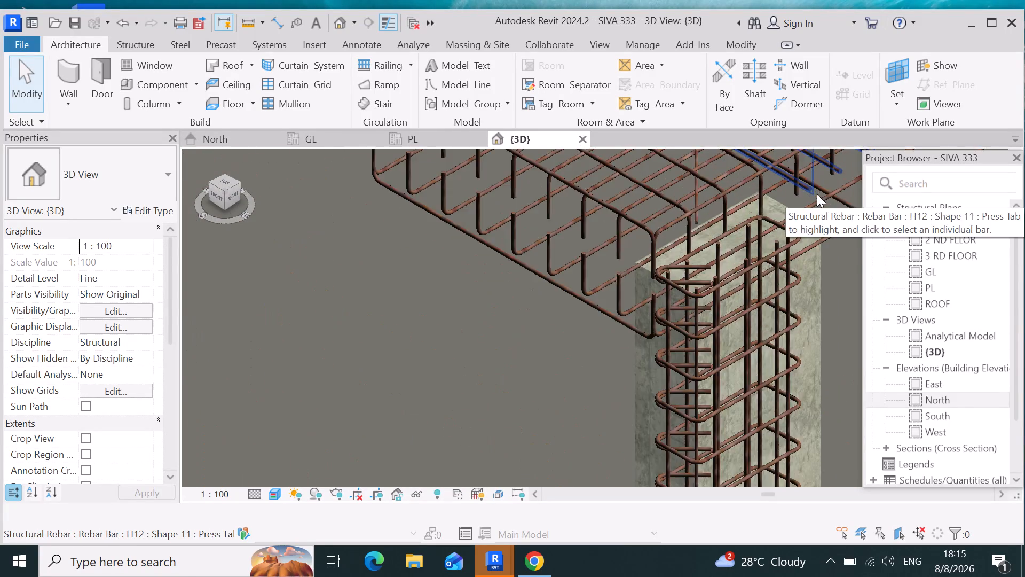
pyautogui.click(811, 250)
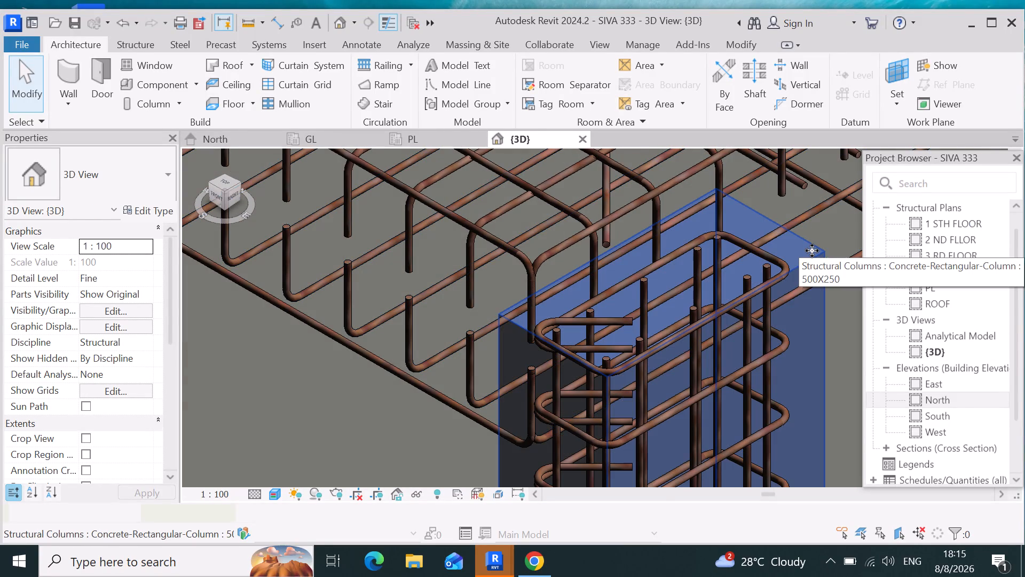
pyautogui.press('Delete')
# Delete the first-storey concrete column at grid 1-8, seen just below the 2-7 footing, together with its hosted reinforcement.
pyautogui.scroll(-5, 437, 376)
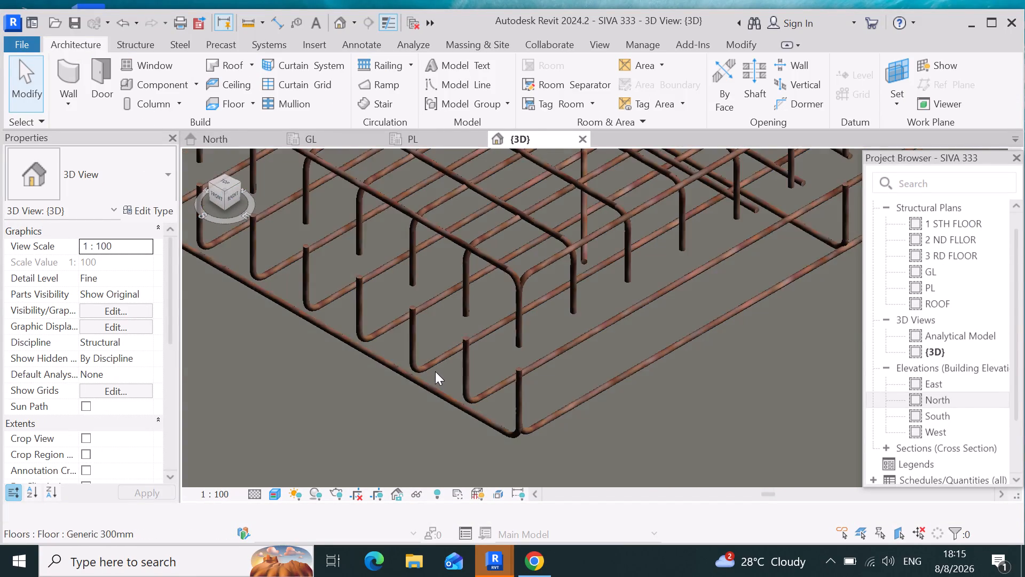
pyautogui.scroll(-19, 435, 371)
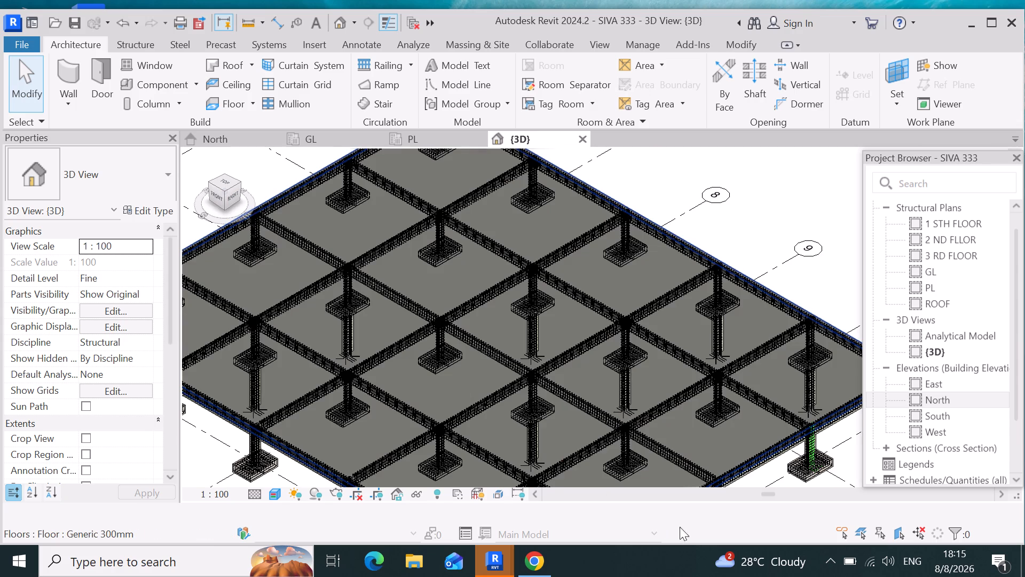
pyautogui.scroll(13, 226, 375)
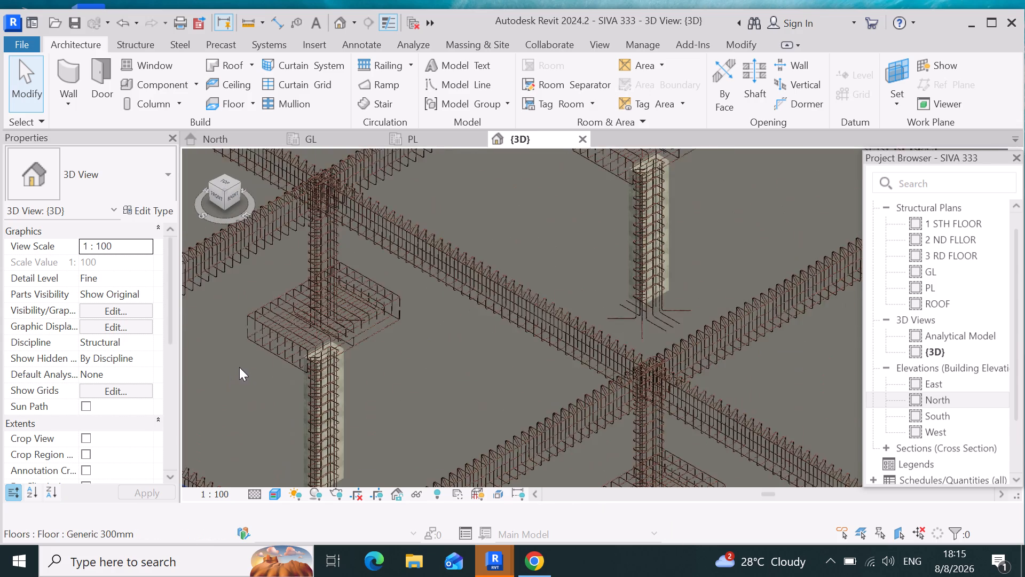
pyautogui.scroll(5, 239, 367)
pyautogui.scroll(9, 594, 294)
pyautogui.click(595, 317)
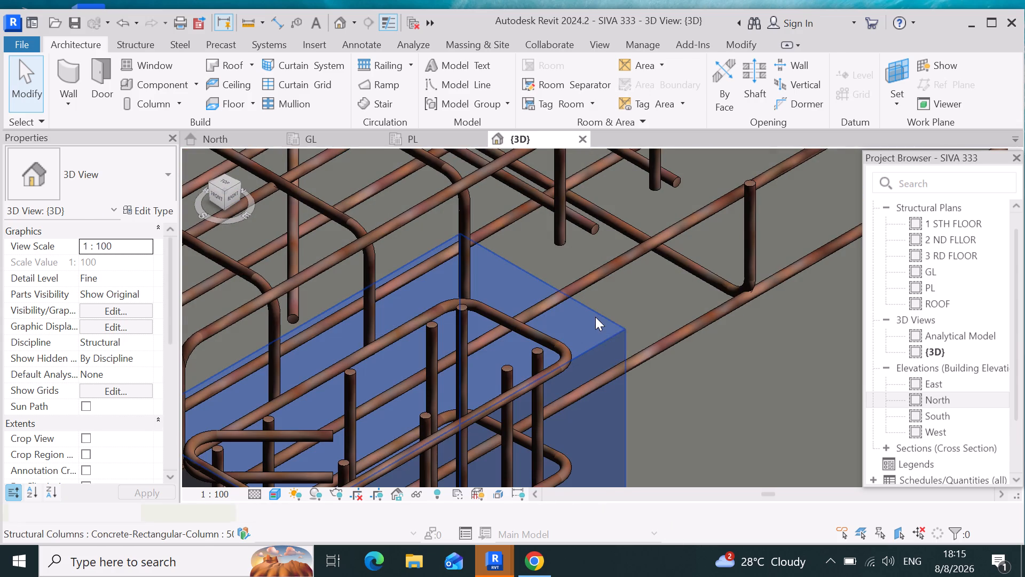
pyautogui.press('Delete')
# Delete the 500X250 first-storey concrete column at grid 2-8 together with its hosted reinforcement.
pyautogui.scroll(-5, 519, 376)
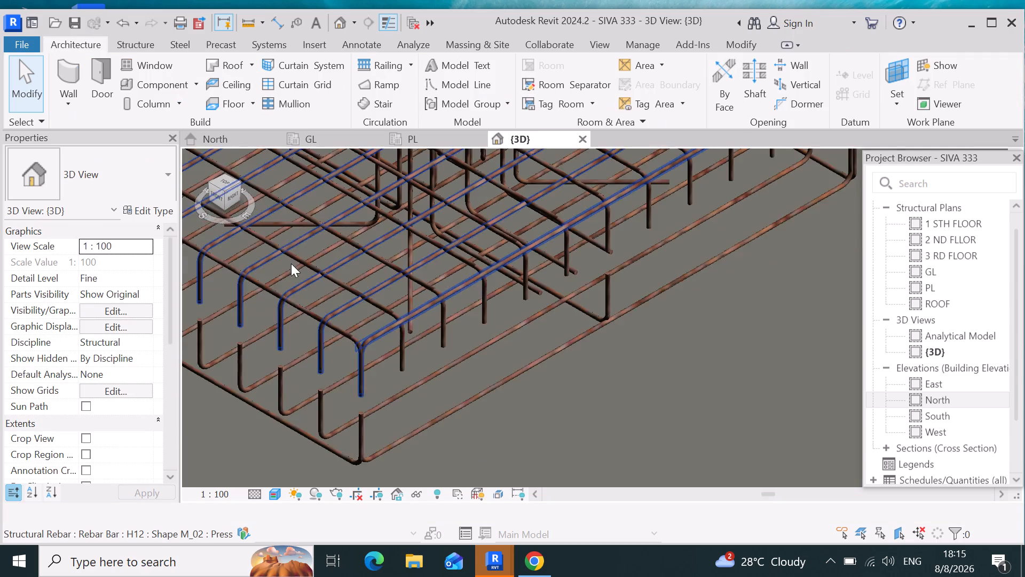
pyautogui.scroll(-16, 291, 263)
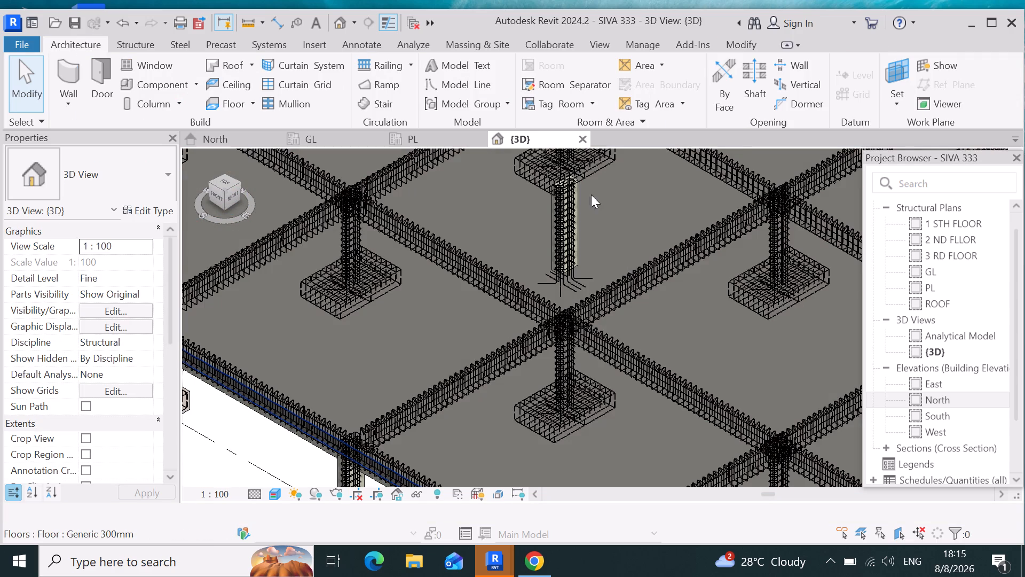
pyautogui.scroll(20, 586, 182)
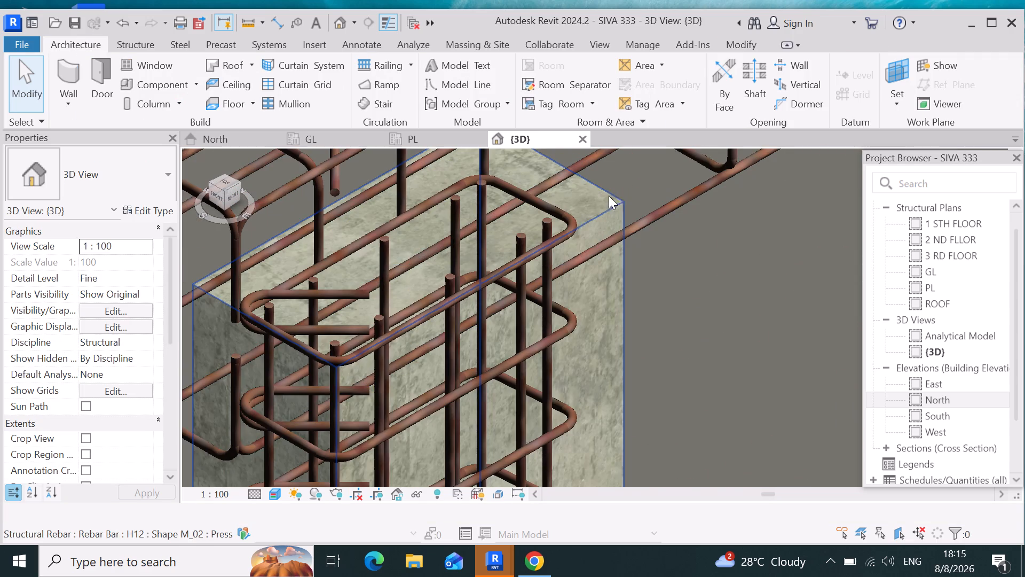
pyautogui.click(617, 192)
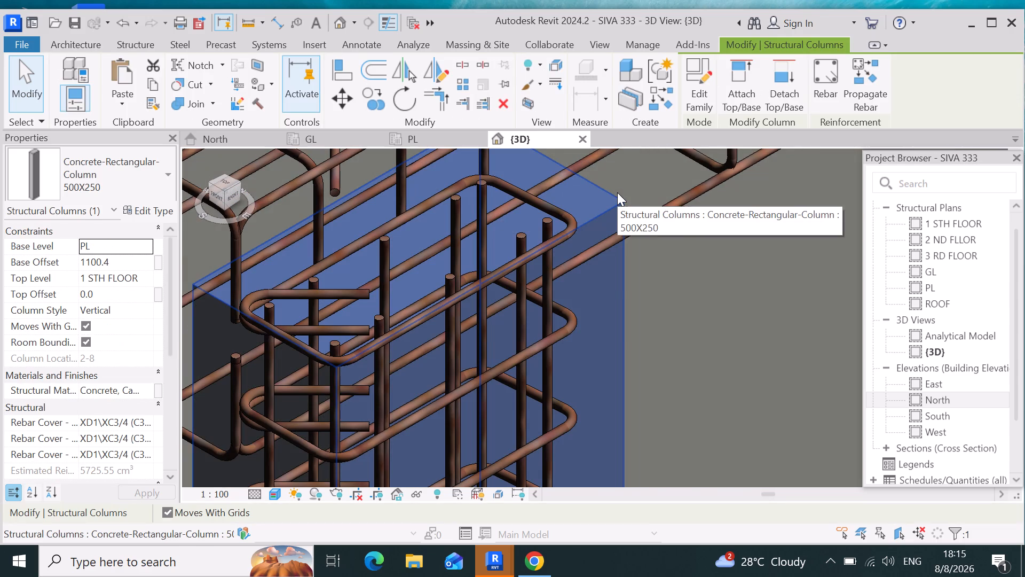
pyautogui.press('Delete')
# Delete the first-storey concrete column at grid 3-9, seen just below the 4-8 footing, together with its hosted reinforcement.
pyautogui.scroll(-1, 337, 481)
pyautogui.scroll(-6, 343, 380)
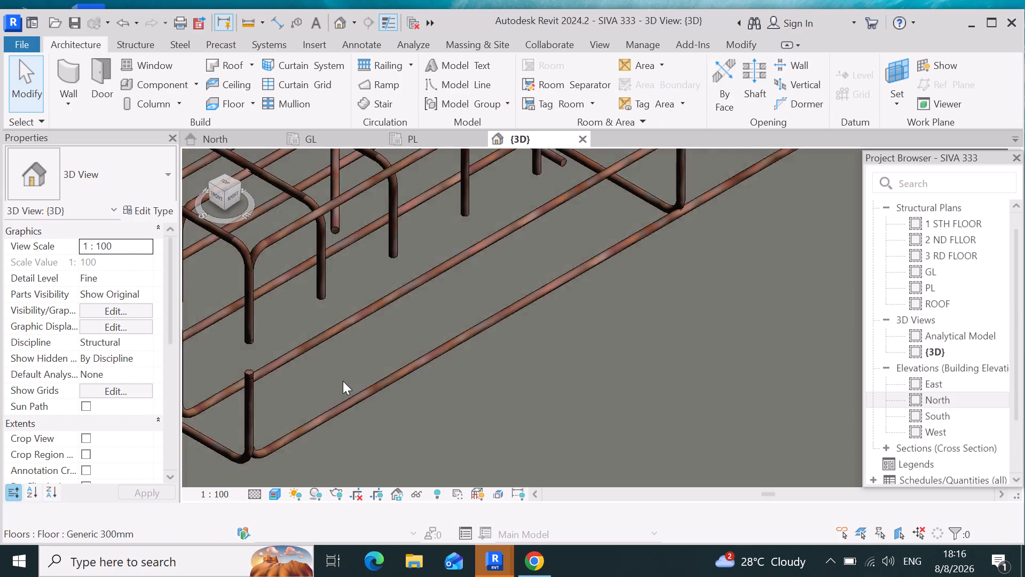
pyautogui.scroll(-20, 343, 381)
pyautogui.scroll(-4, 343, 381)
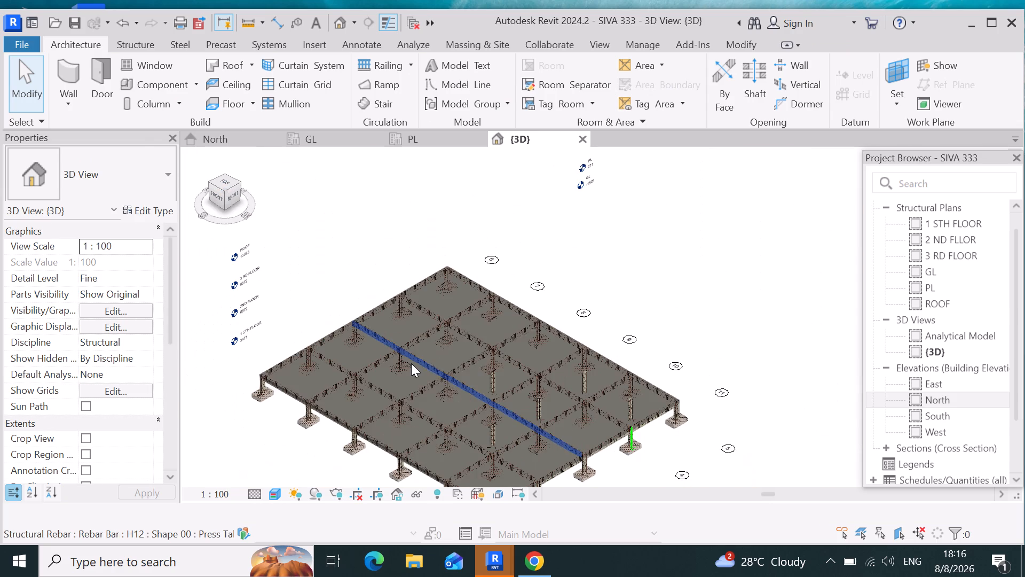
pyautogui.scroll(7, 501, 424)
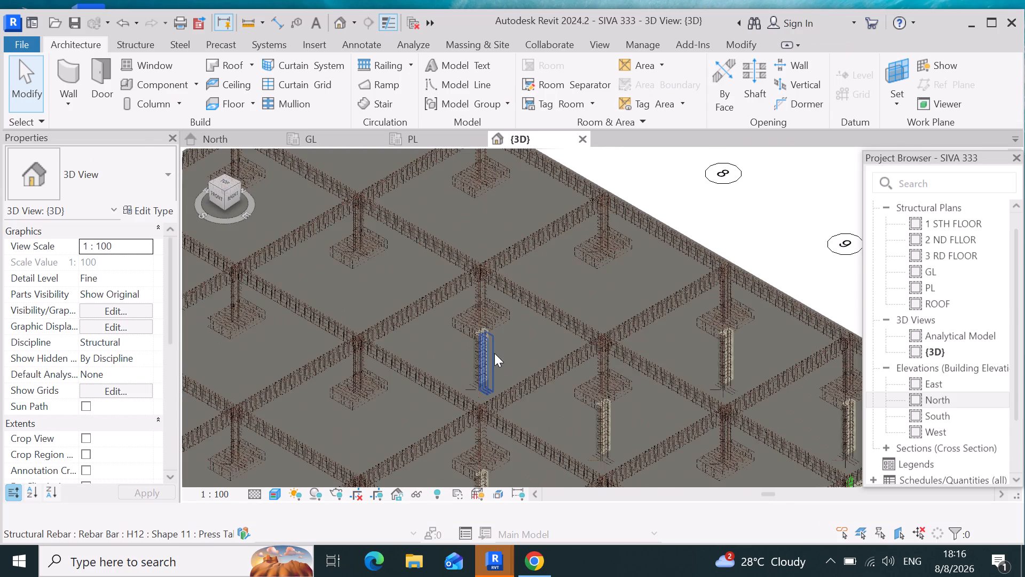
pyautogui.scroll(8, 493, 348)
pyautogui.scroll(16, 474, 322)
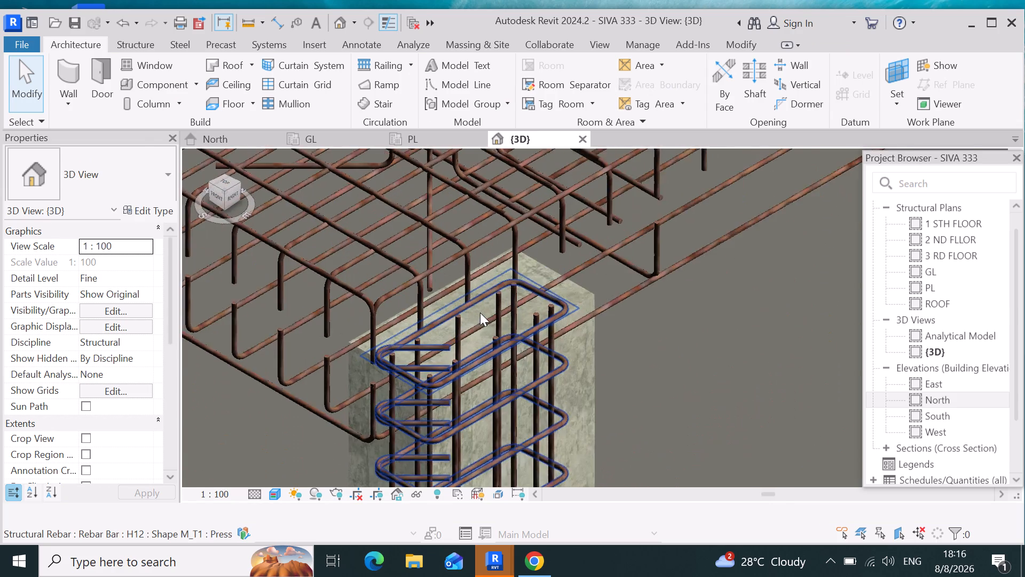
pyautogui.click(646, 260)
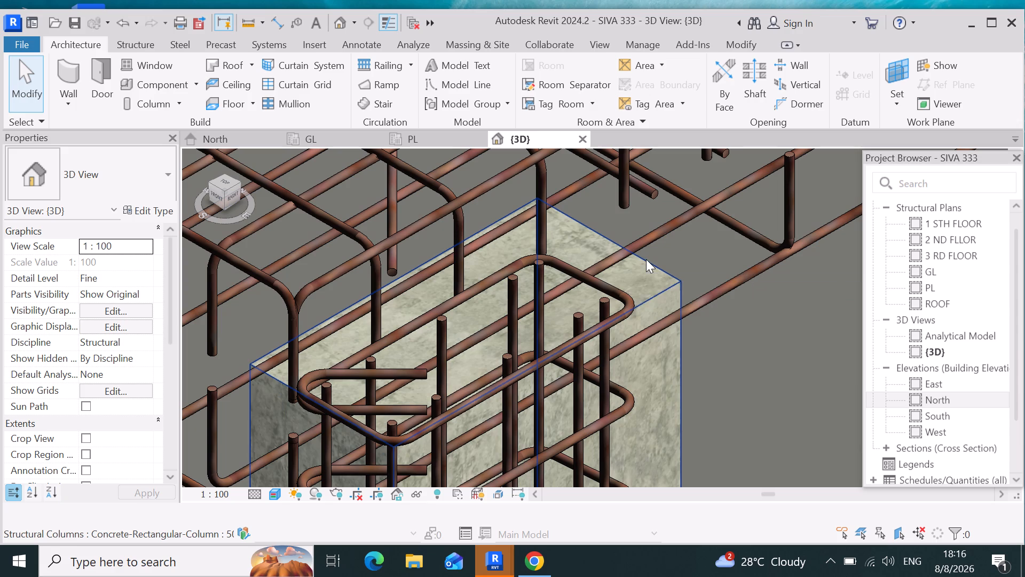
pyautogui.press('Delete')
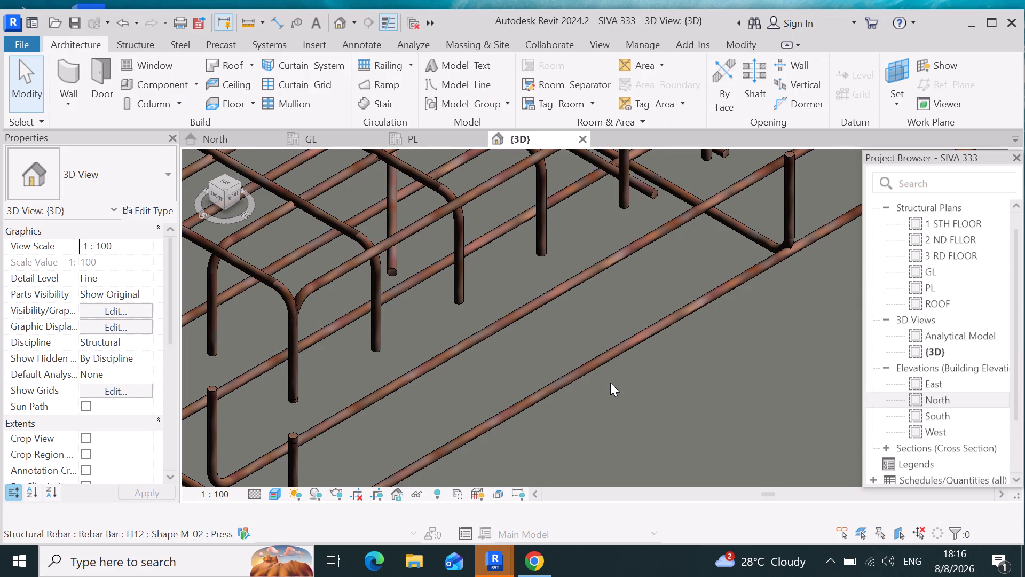
# Delete the 500X250 first-storey concrete column at grid 2-10, seen just below the 3-9 footing, together with its hosted reinforcement.
pyautogui.scroll(-20, 594, 361)
pyautogui.scroll(-3, 594, 361)
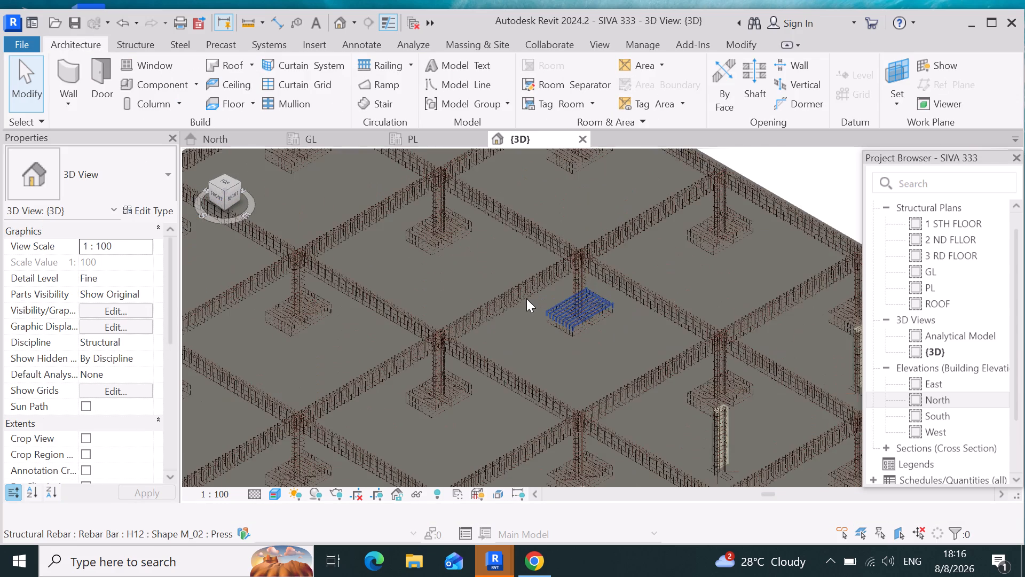
pyautogui.scroll(-5, 524, 297)
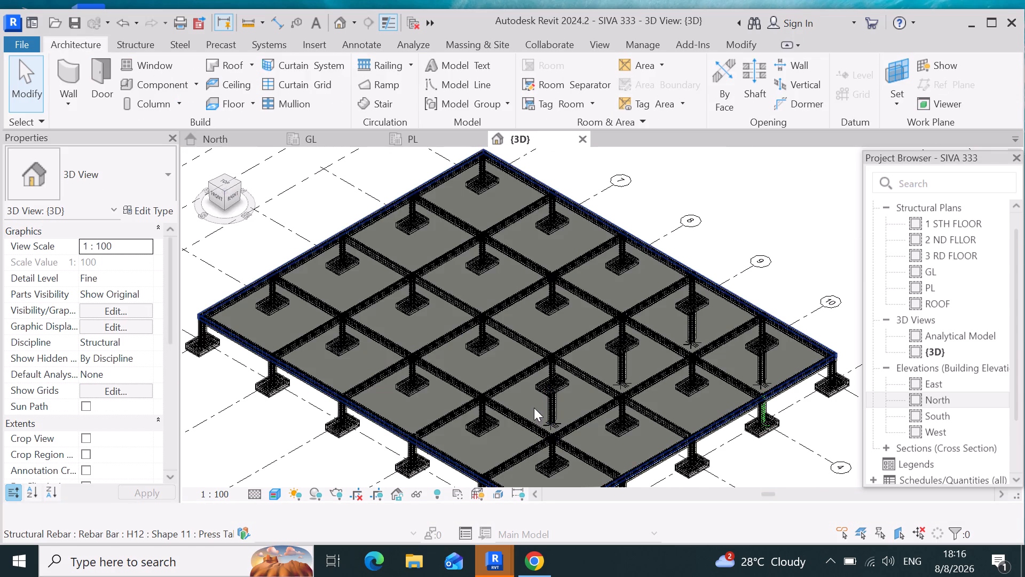
pyautogui.scroll(12, 534, 407)
pyautogui.scroll(4, 590, 355)
pyautogui.scroll(2, 630, 308)
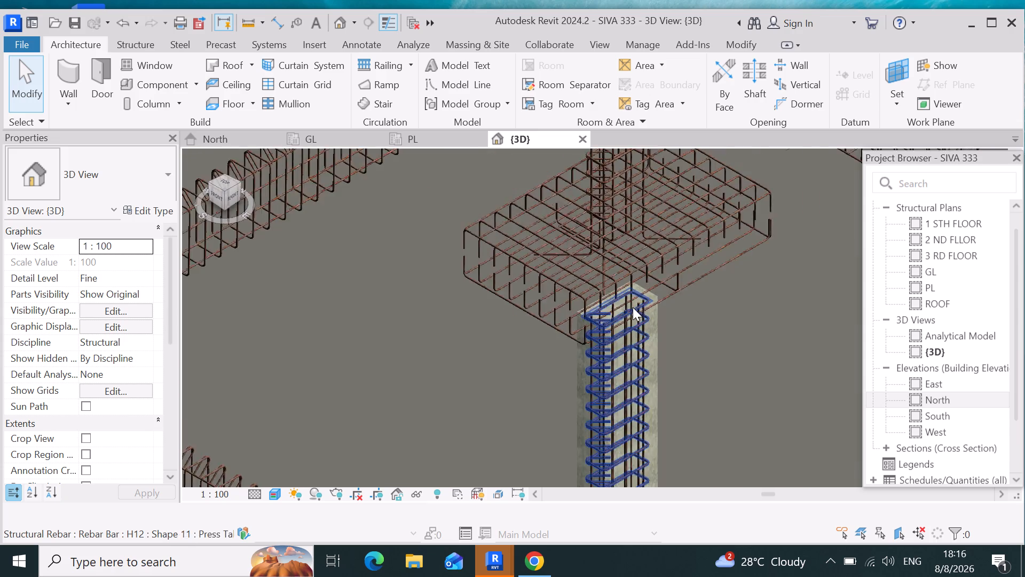
pyautogui.scroll(8, 633, 307)
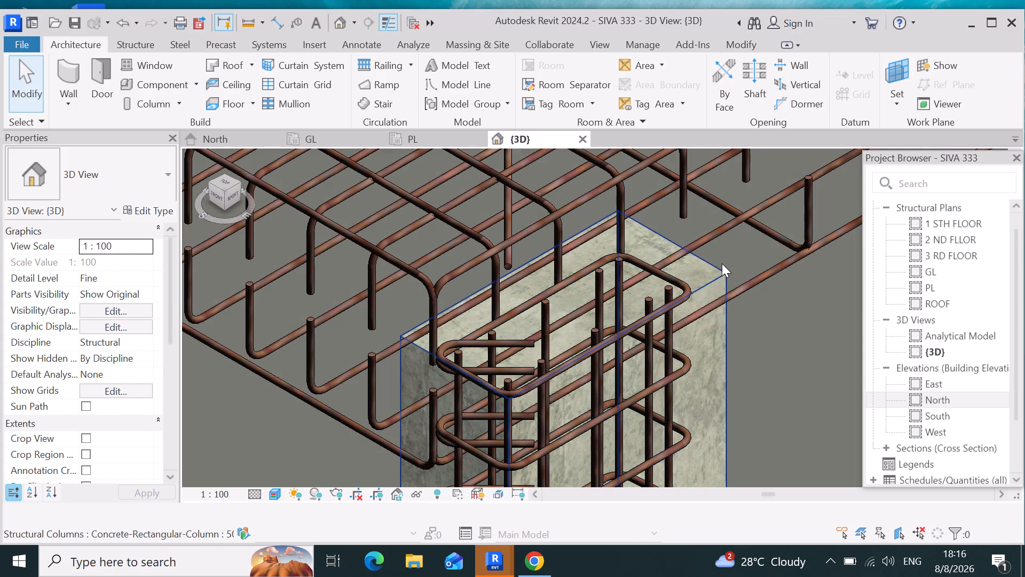
pyautogui.click(722, 263)
pyautogui.press('Delete')
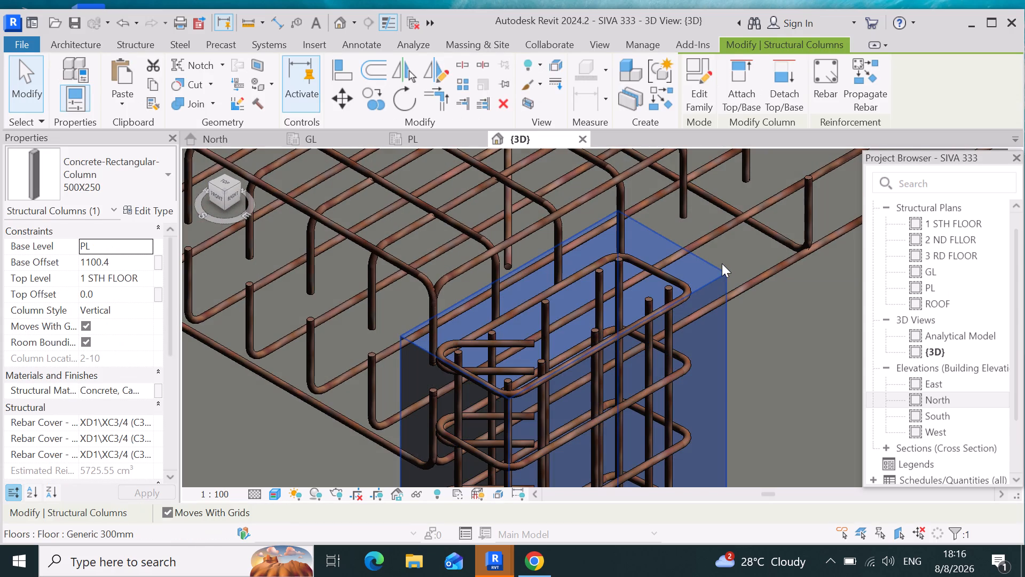
# Delete the 500X250 first-storey concrete column at grid 3-10, seen just below the 4-9 footing, together with its hosted reinforcement.
pyautogui.scroll(-12, 550, 384)
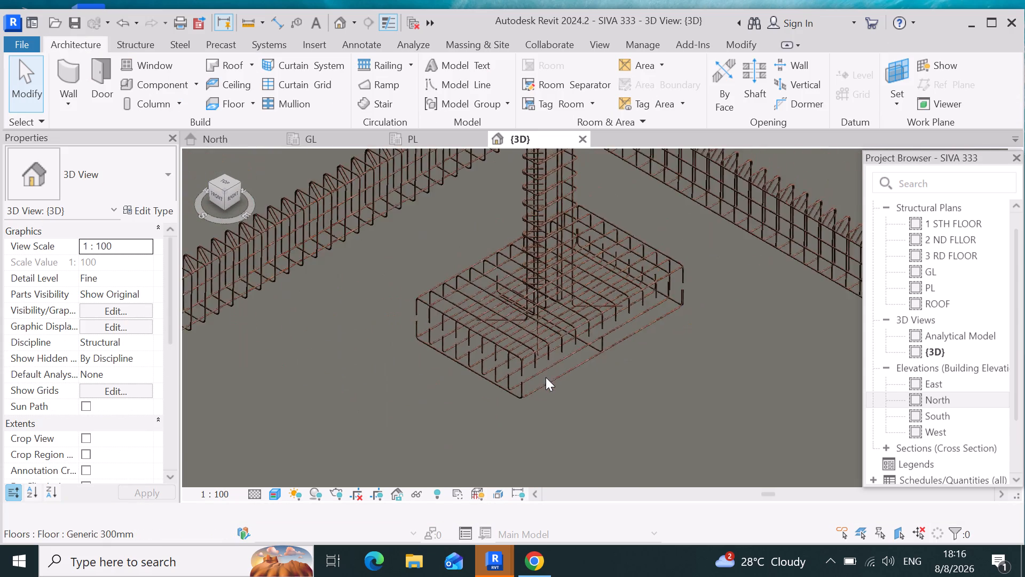
pyautogui.scroll(-10, 546, 377)
pyautogui.scroll(7, 684, 304)
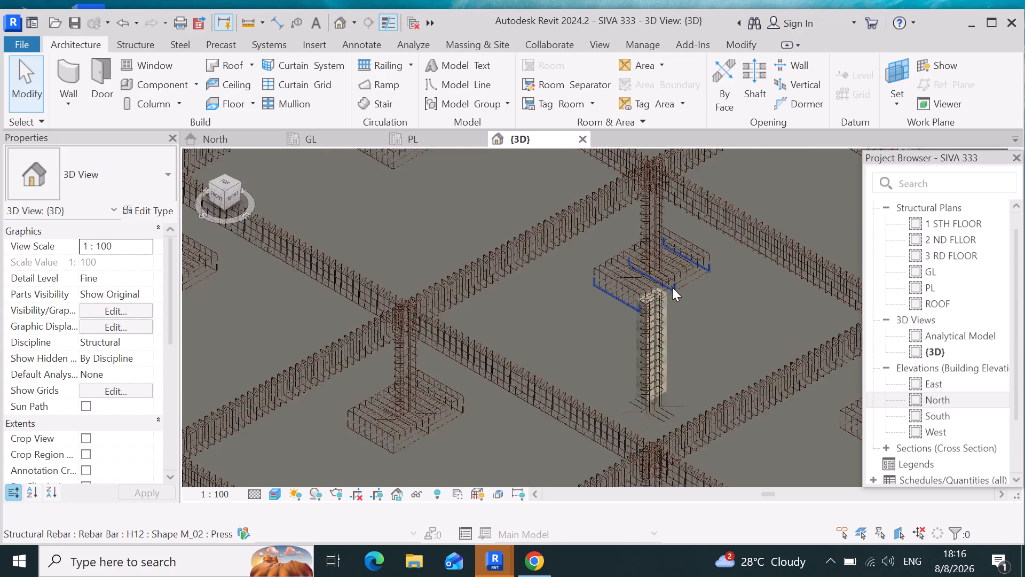
pyautogui.scroll(17, 672, 287)
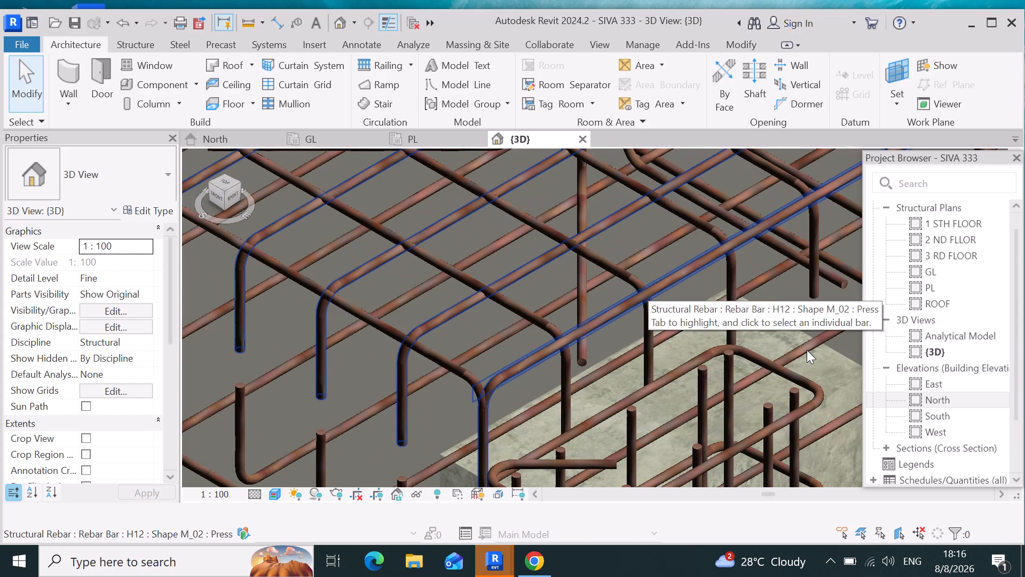
pyautogui.click(781, 318)
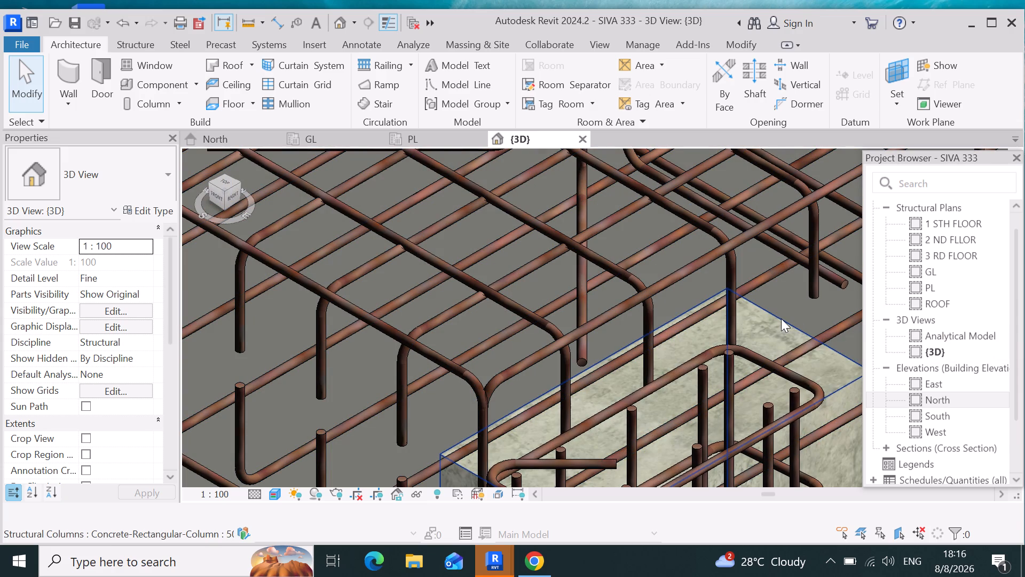
pyautogui.press('Delete')
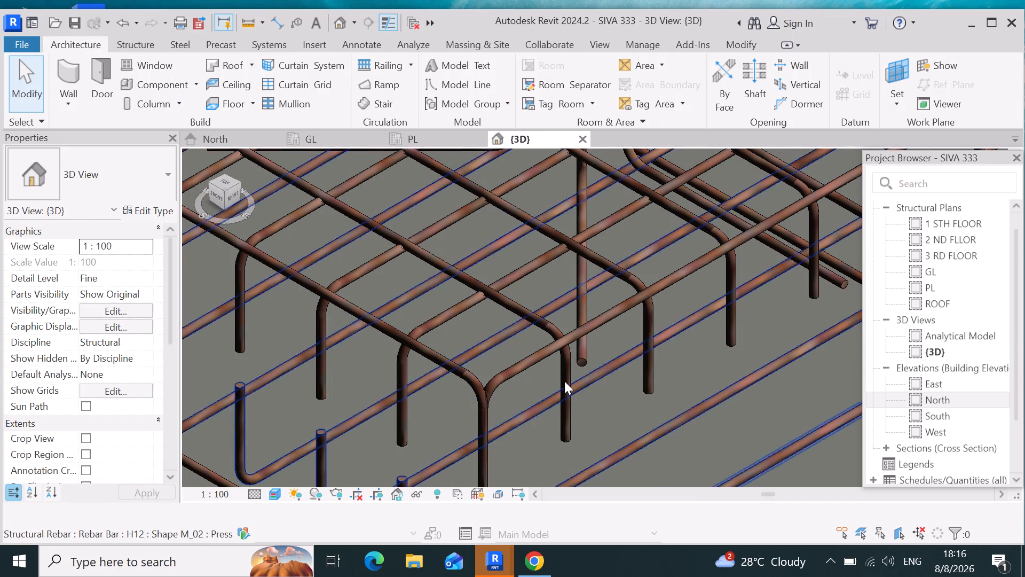
# Delete the 500X250 first-storey concrete column at grid 4-10, seen just below the 5-9 footing, together with its hosted reinforcement.
pyautogui.scroll(-11, 522, 369)
pyautogui.scroll(-10, 502, 368)
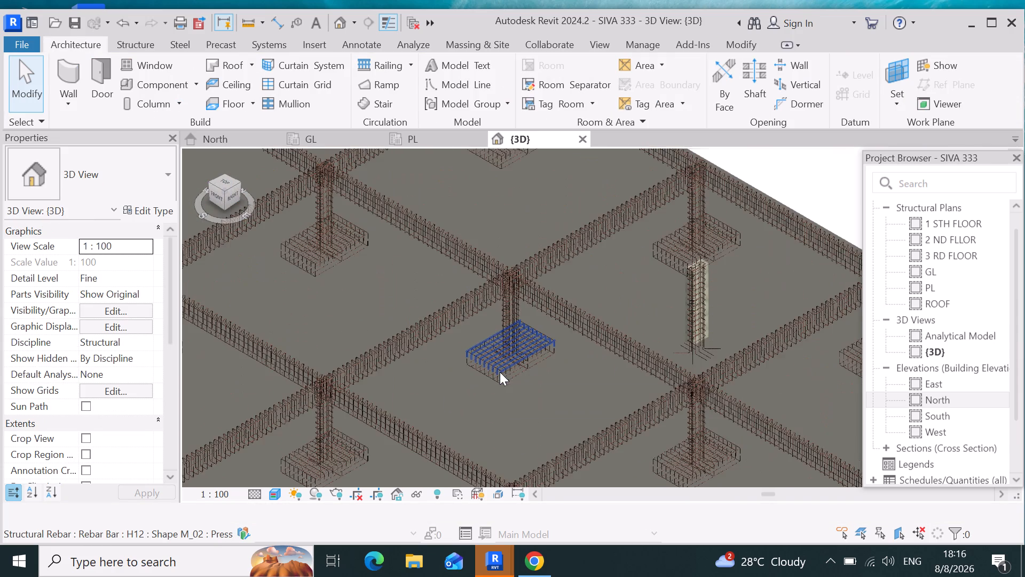
pyautogui.scroll(-5, 499, 371)
pyautogui.scroll(3, 574, 325)
pyautogui.scroll(20, 603, 301)
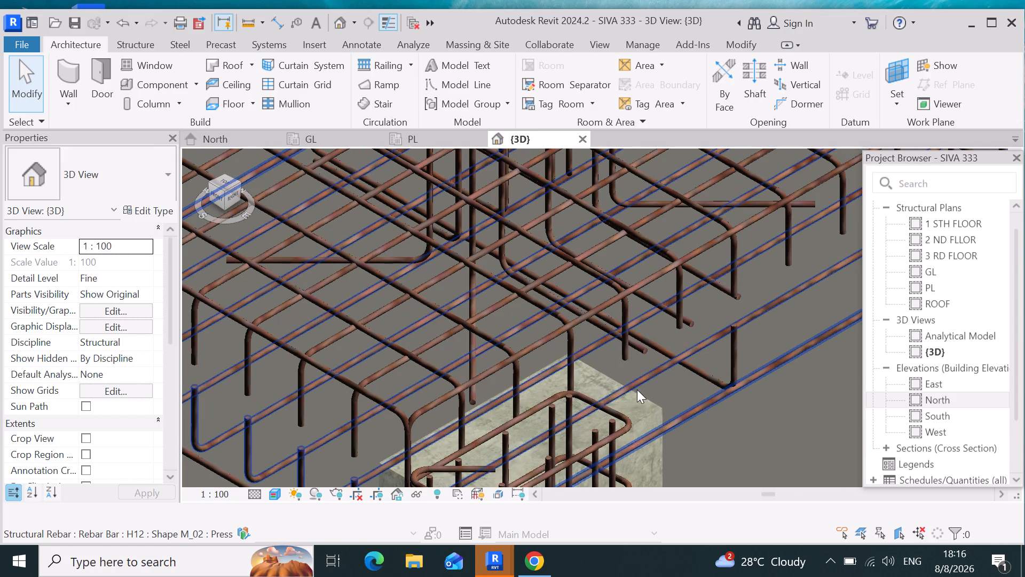
pyautogui.click(646, 397)
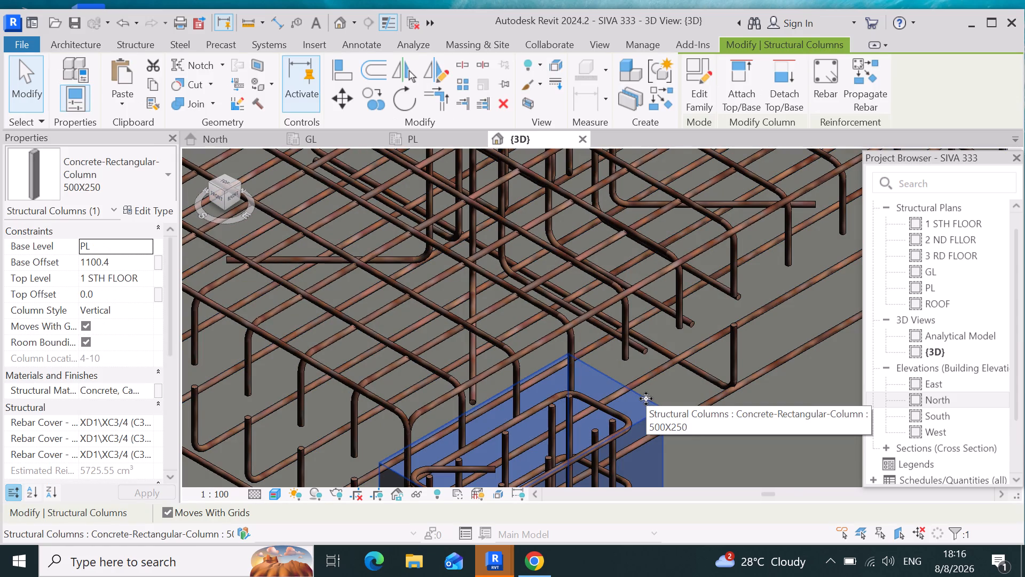
pyautogui.press('Delete')
# Delete the 500X250 first-storey concrete column at grid 4-11, seen just below the 5-10 footing, together with its hosted reinforcement.
pyautogui.scroll(-12, 557, 356)
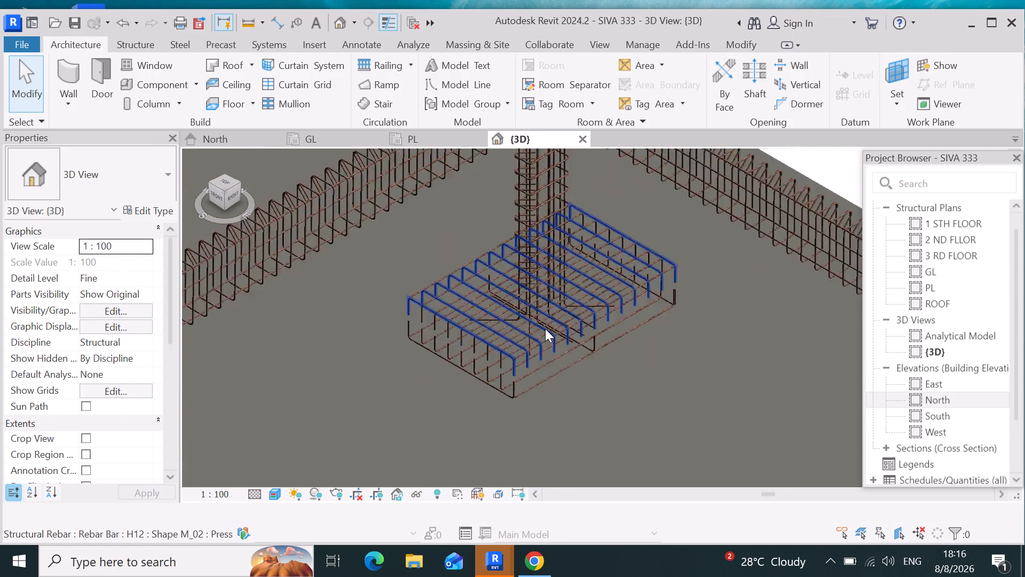
pyautogui.scroll(-13, 545, 329)
pyautogui.scroll(6, 626, 385)
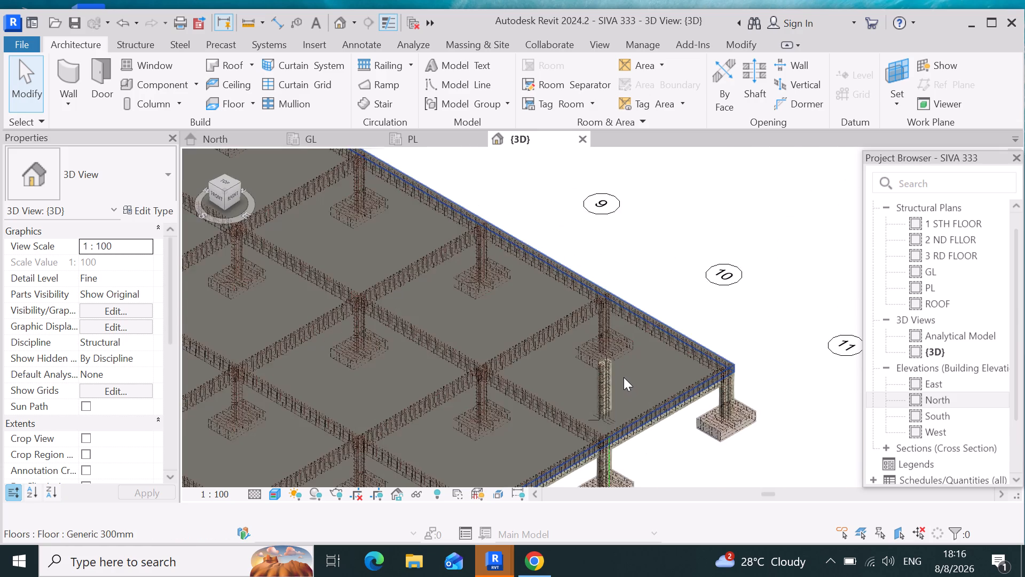
pyautogui.scroll(7, 624, 377)
pyautogui.scroll(13, 585, 330)
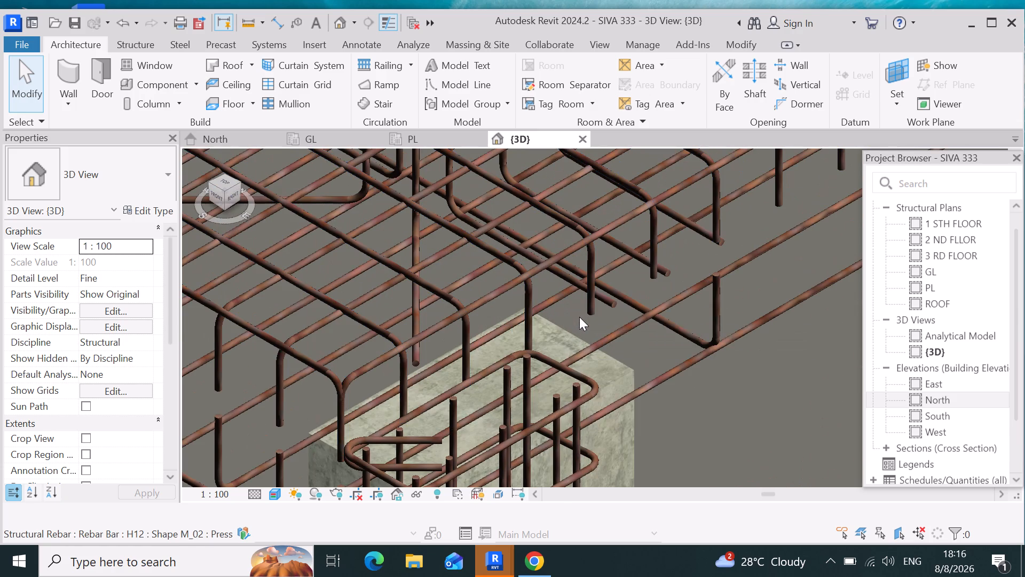
pyautogui.click(574, 330)
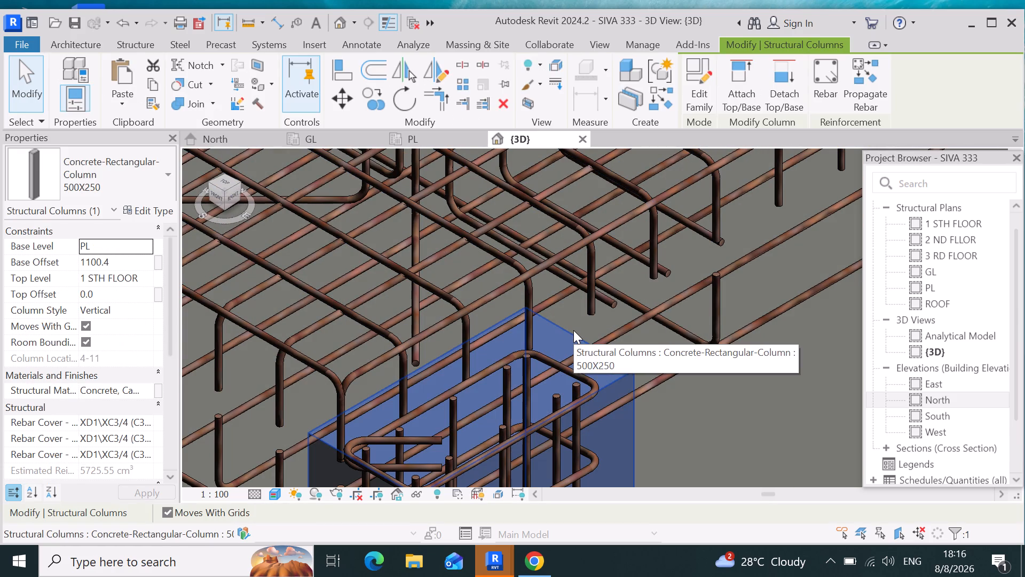
pyautogui.press('Delete')
# Save the project after the column deletions.
pyautogui.scroll(-8, 697, 364)
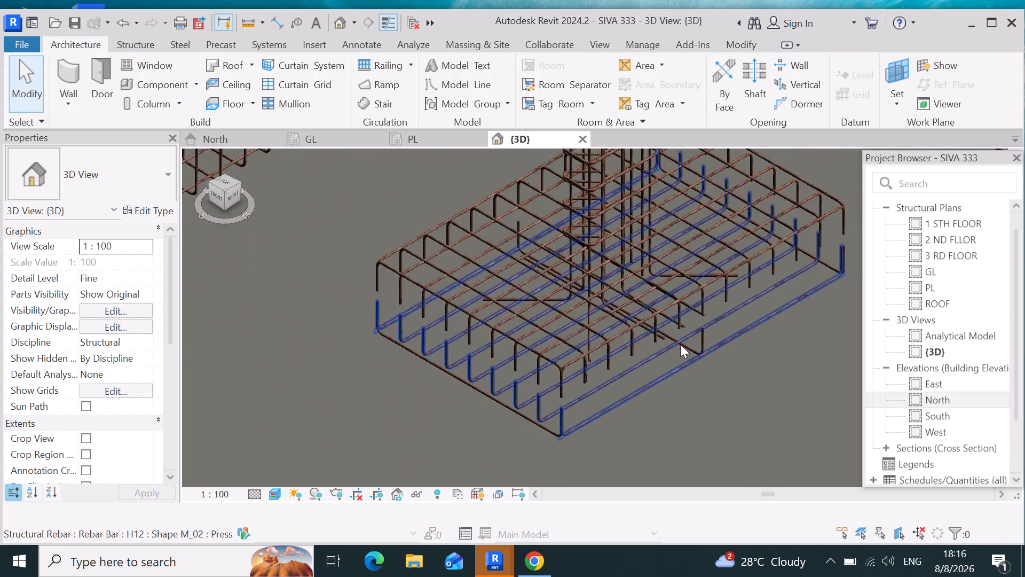
pyautogui.scroll(-18, 680, 344)
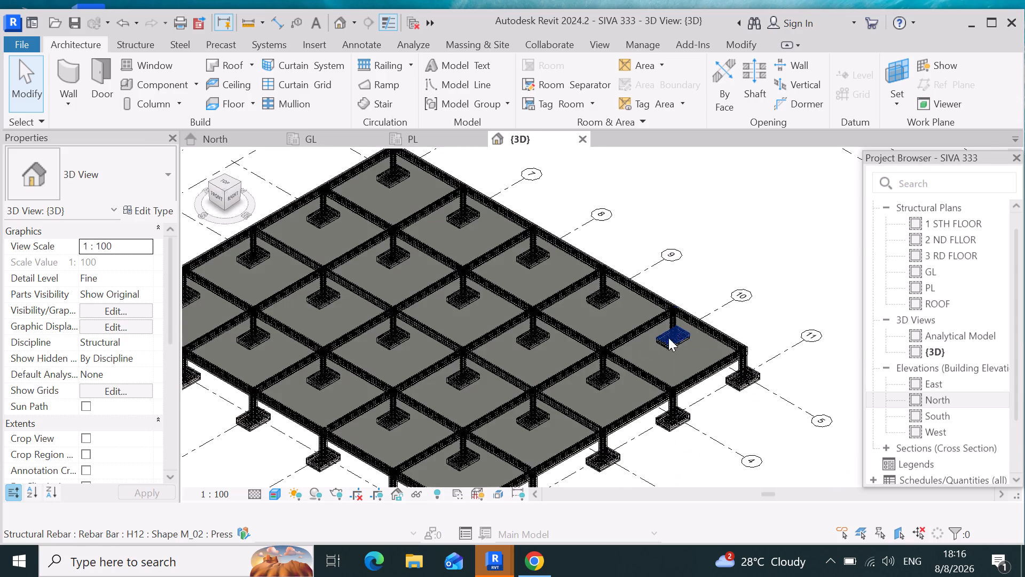
pyautogui.scroll(-5, 556, 323)
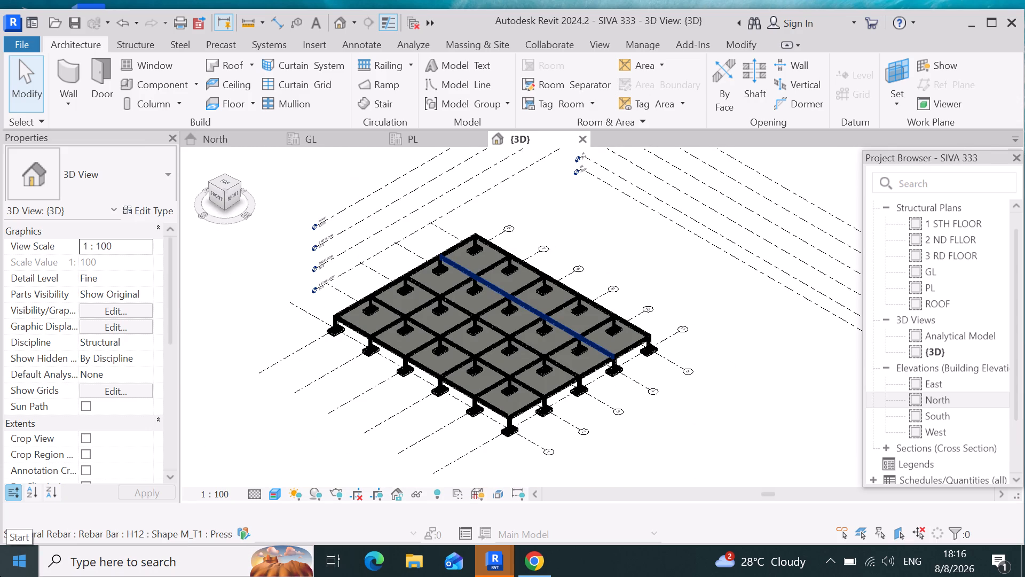
pyautogui.hotkey('ctrl', 's')
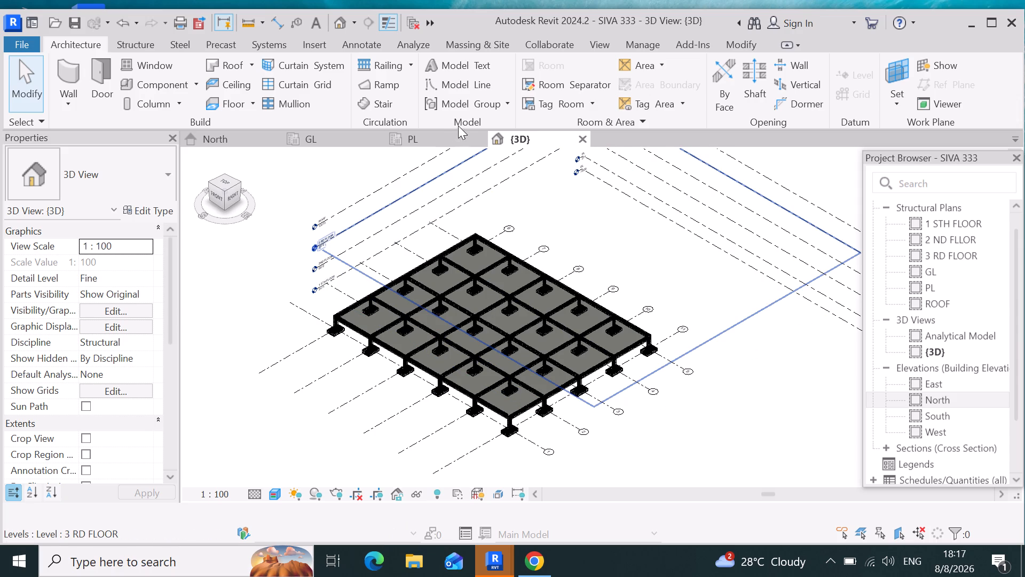
# In the PL structural plan, save the project and reset the temporary hide/isolate so the grids are restored.
pyautogui.click(428, 141)
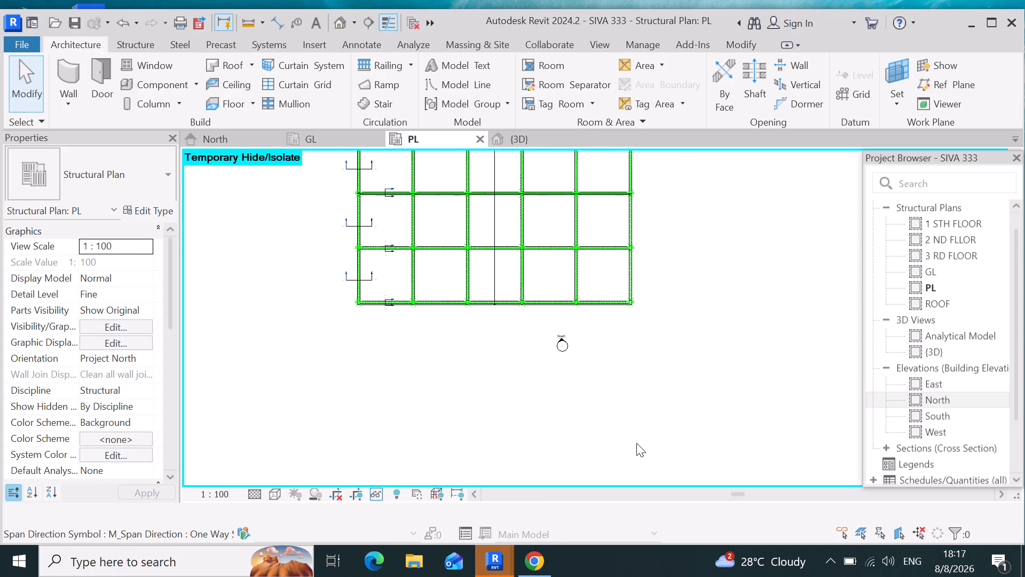
pyautogui.scroll(-4, 637, 440)
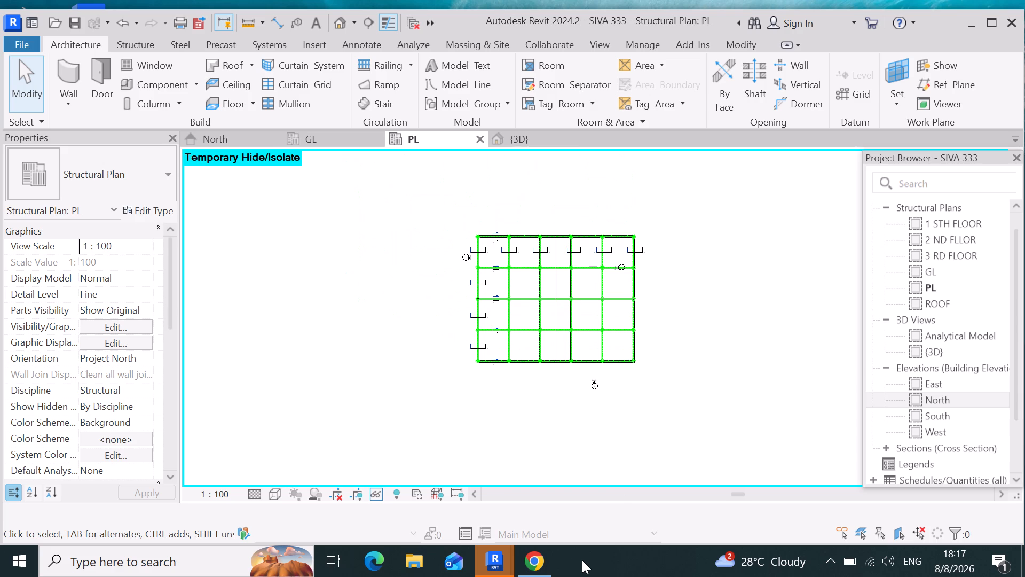
pyautogui.hotkey('ctrl', 's')
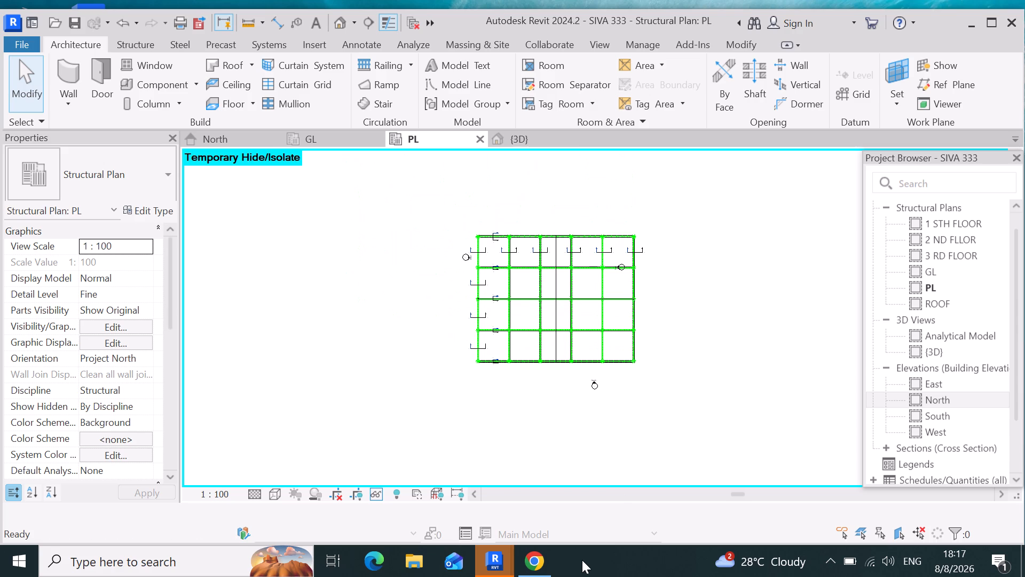
pyautogui.hotkey('ctrl', 's')
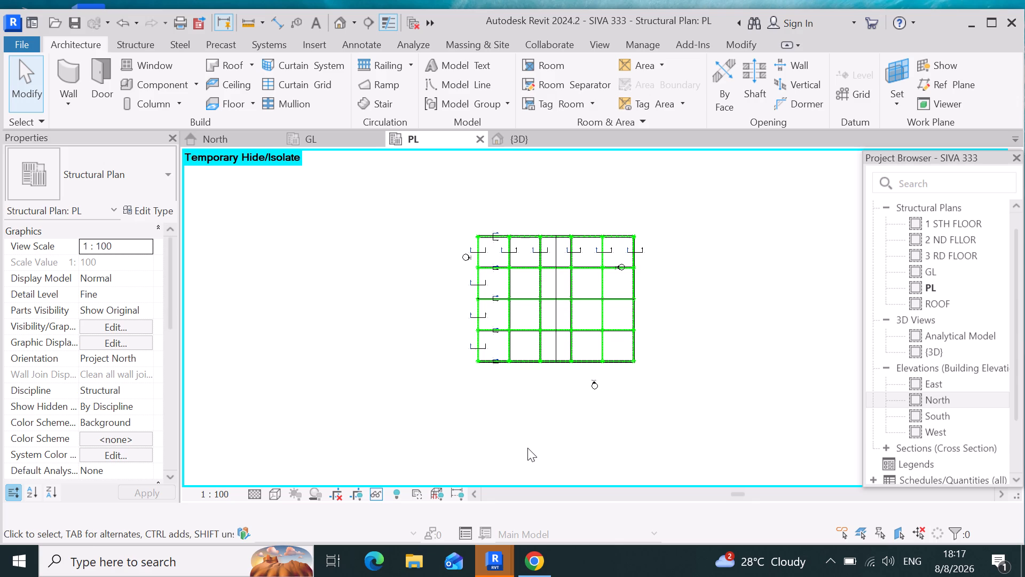
pyautogui.press('h')
pyautogui.press('r')
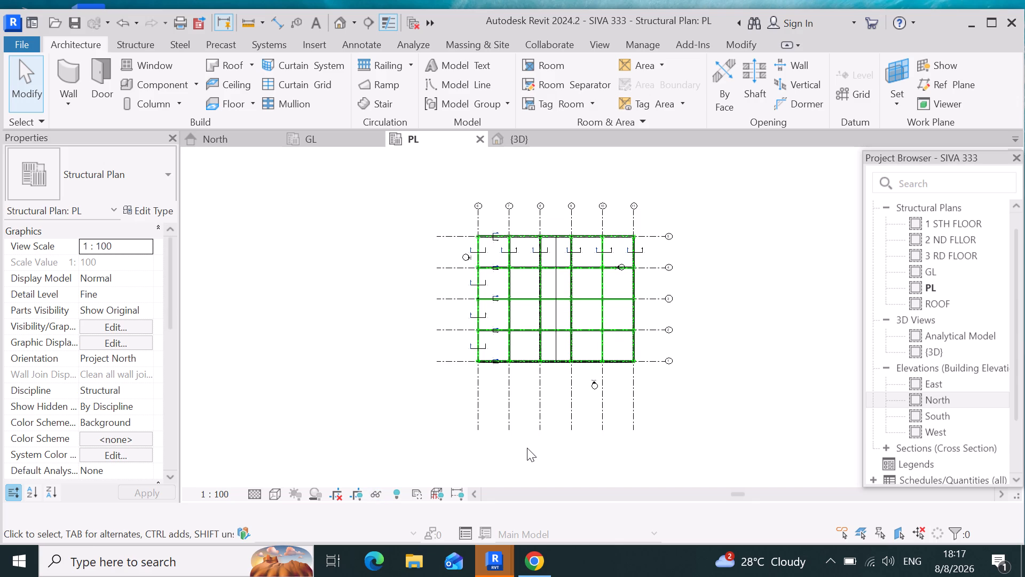
# Examine the footing and column layout in the GL structural plan and compare it with the 3D model.
pyautogui.click(349, 135)
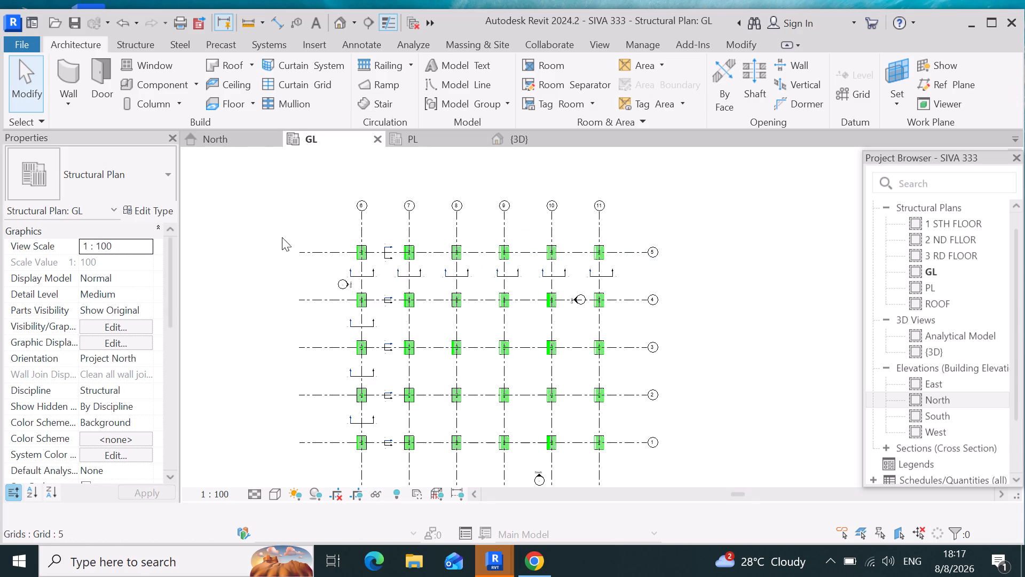
pyautogui.click(572, 138)
pyautogui.scroll(-4, 527, 320)
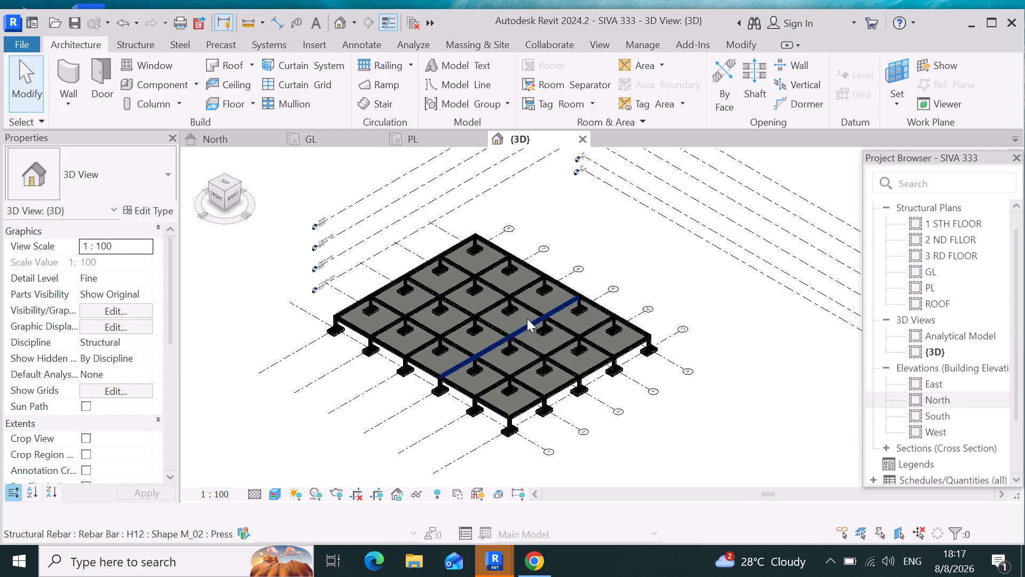
pyautogui.scroll(5, 527, 318)
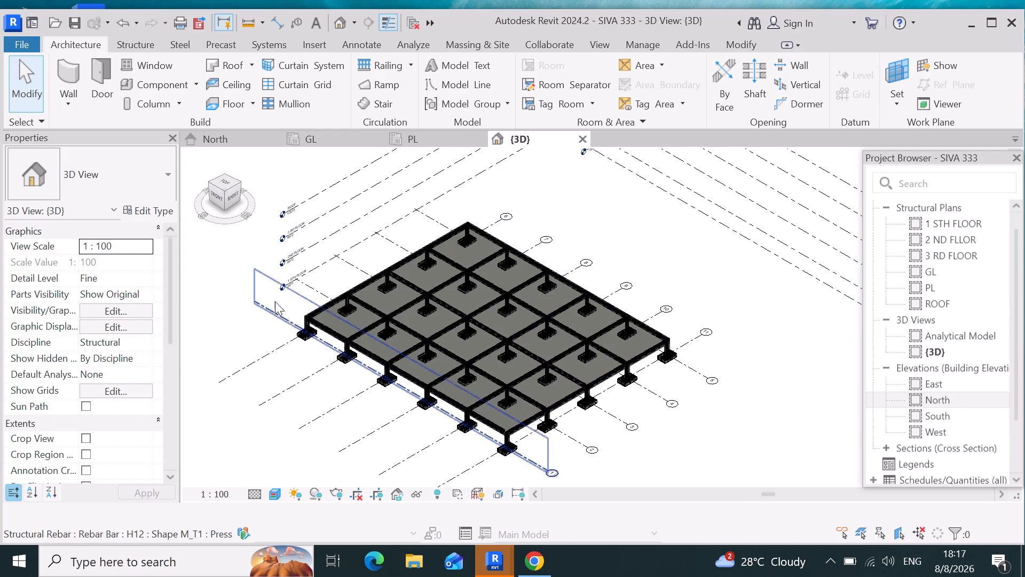
pyautogui.click(357, 141)
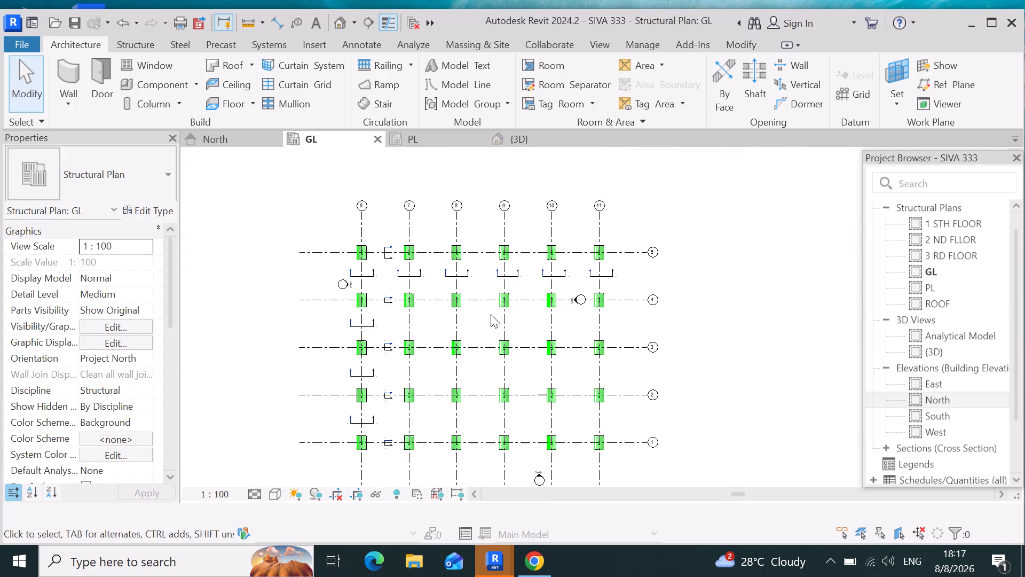
pyautogui.scroll(4, 383, 298)
pyautogui.scroll(4, 320, 229)
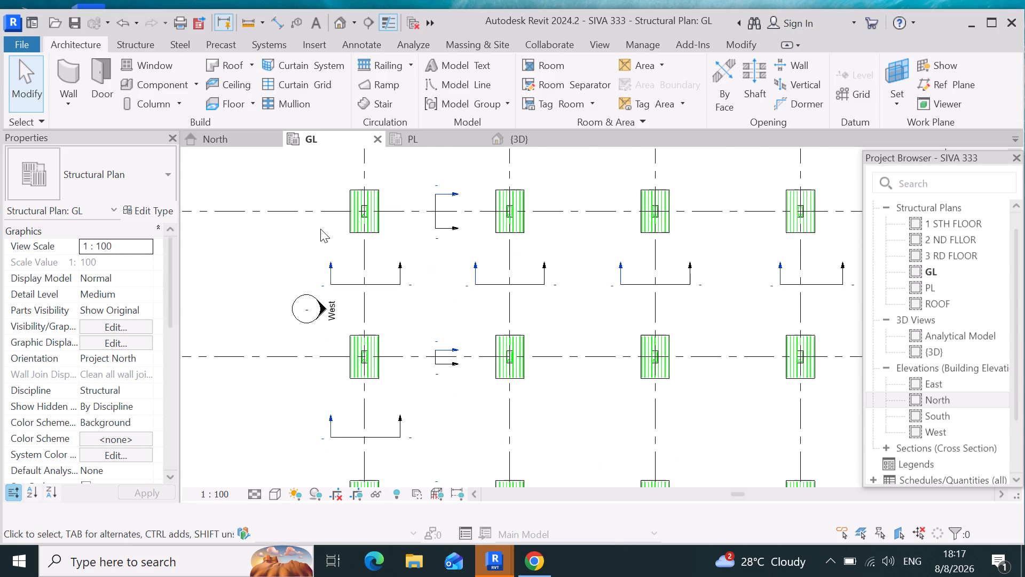
pyautogui.scroll(-4, 308, 229)
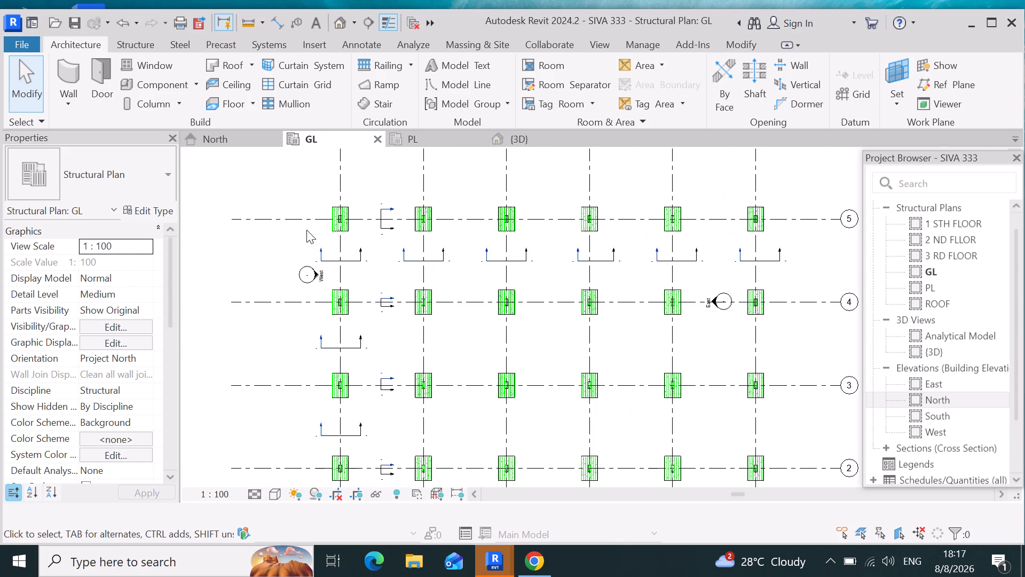
pyautogui.scroll(-5, 306, 230)
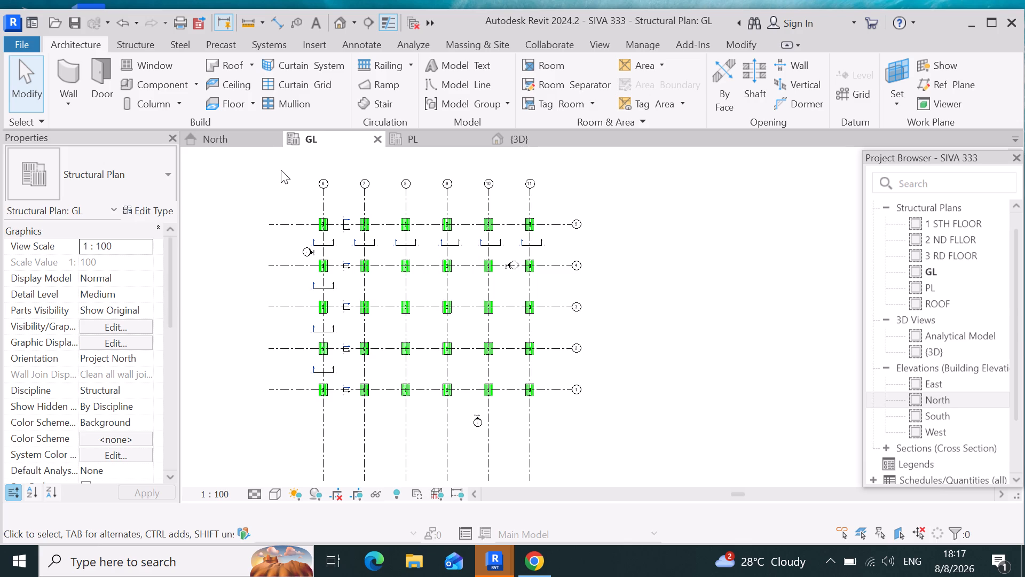
# Open the North elevation and examine the columns and footings between the GL and PL levels.
pyautogui.click(248, 137)
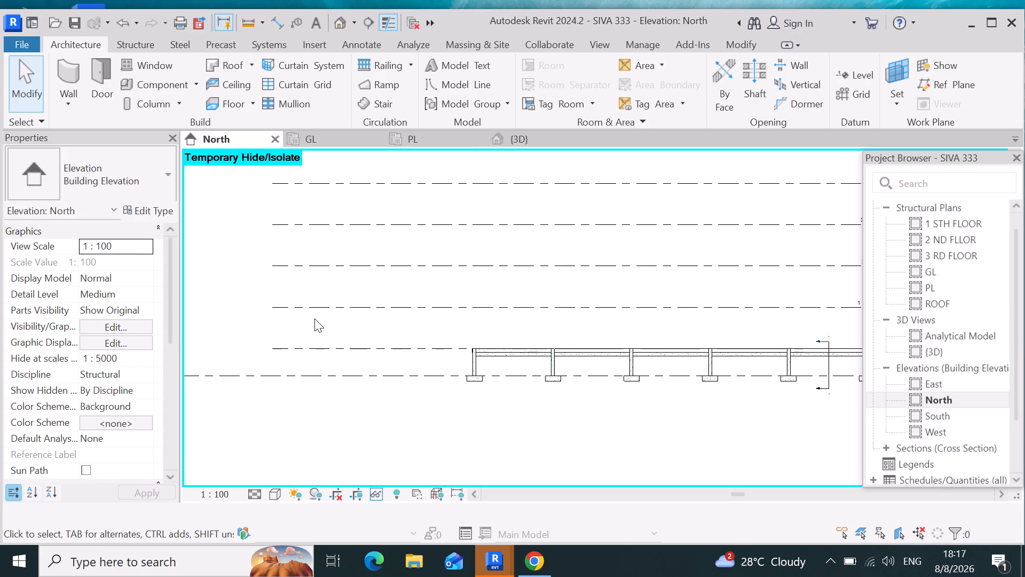
pyautogui.scroll(-3, 320, 314)
pyautogui.scroll(13, 680, 355)
pyautogui.scroll(-5, 677, 336)
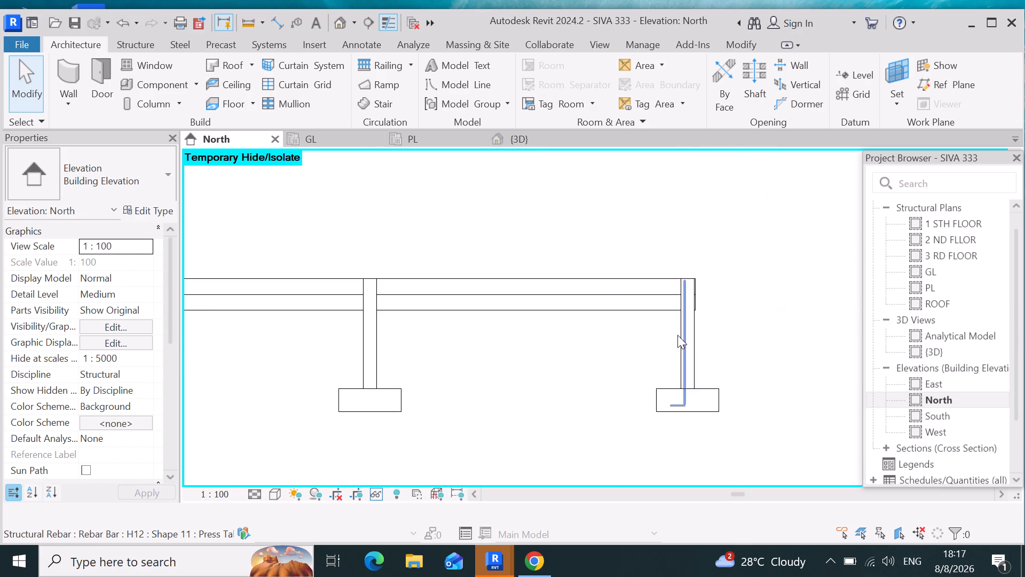
pyautogui.scroll(-4, 706, 372)
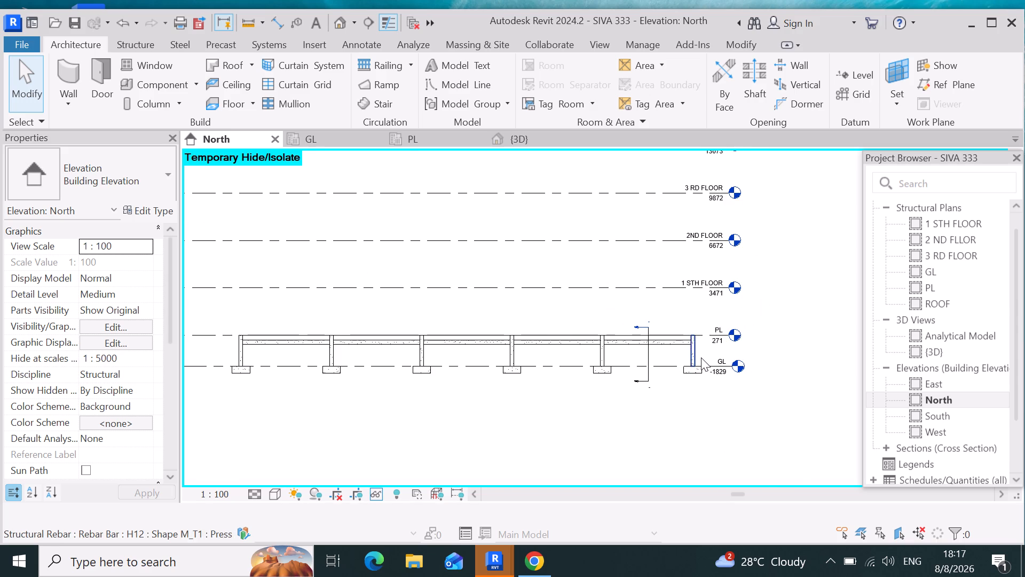
pyautogui.scroll(2, 700, 357)
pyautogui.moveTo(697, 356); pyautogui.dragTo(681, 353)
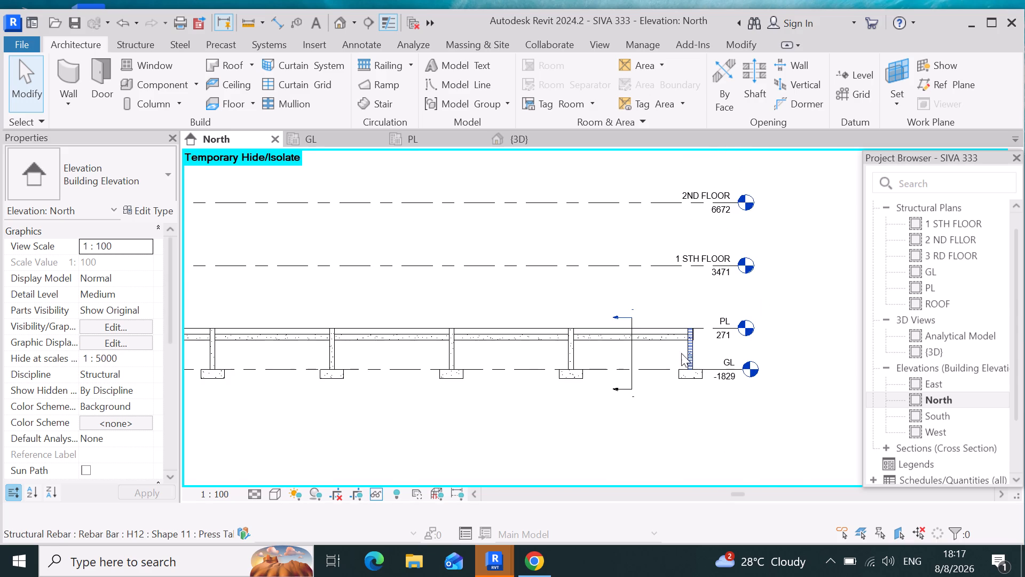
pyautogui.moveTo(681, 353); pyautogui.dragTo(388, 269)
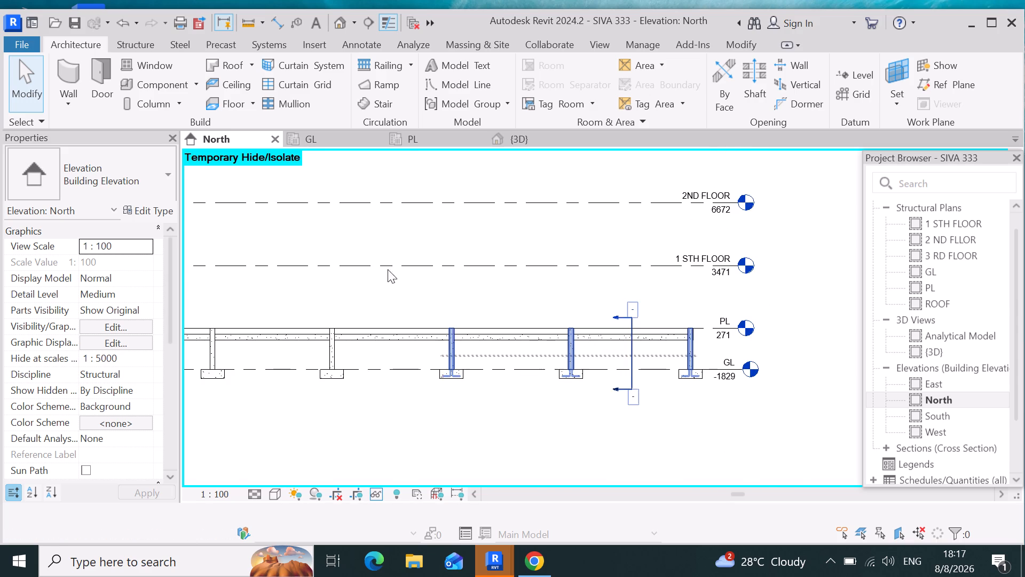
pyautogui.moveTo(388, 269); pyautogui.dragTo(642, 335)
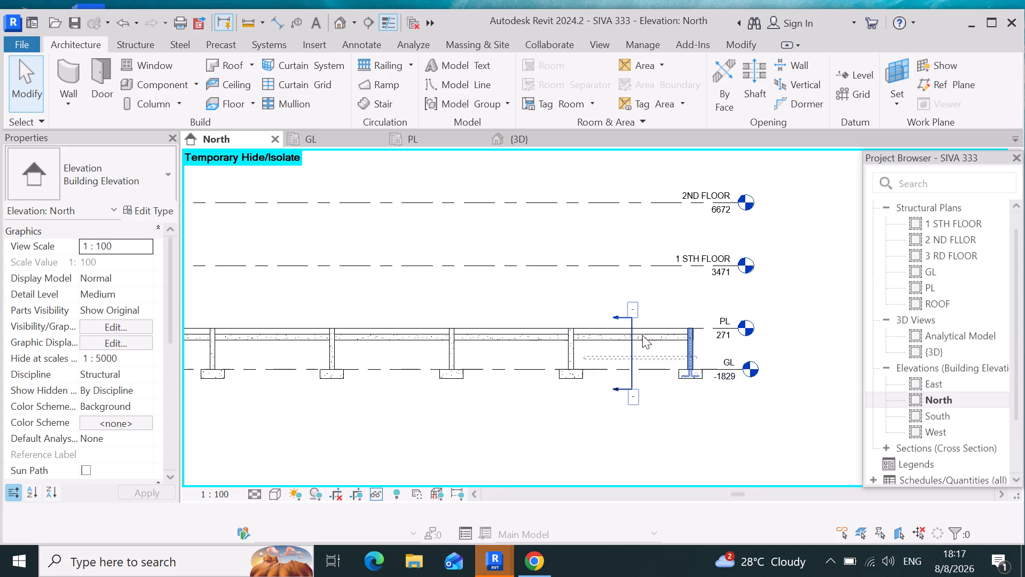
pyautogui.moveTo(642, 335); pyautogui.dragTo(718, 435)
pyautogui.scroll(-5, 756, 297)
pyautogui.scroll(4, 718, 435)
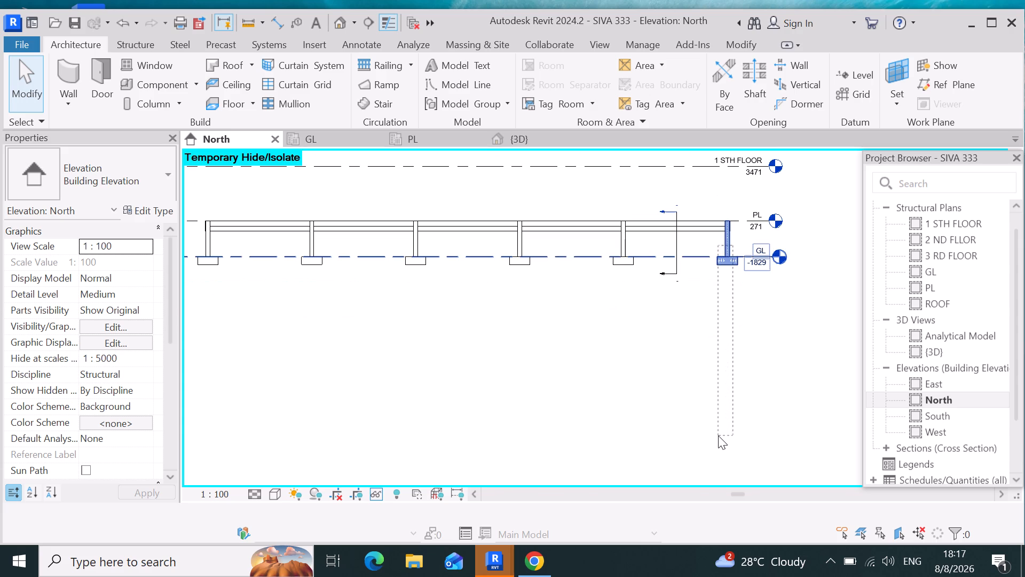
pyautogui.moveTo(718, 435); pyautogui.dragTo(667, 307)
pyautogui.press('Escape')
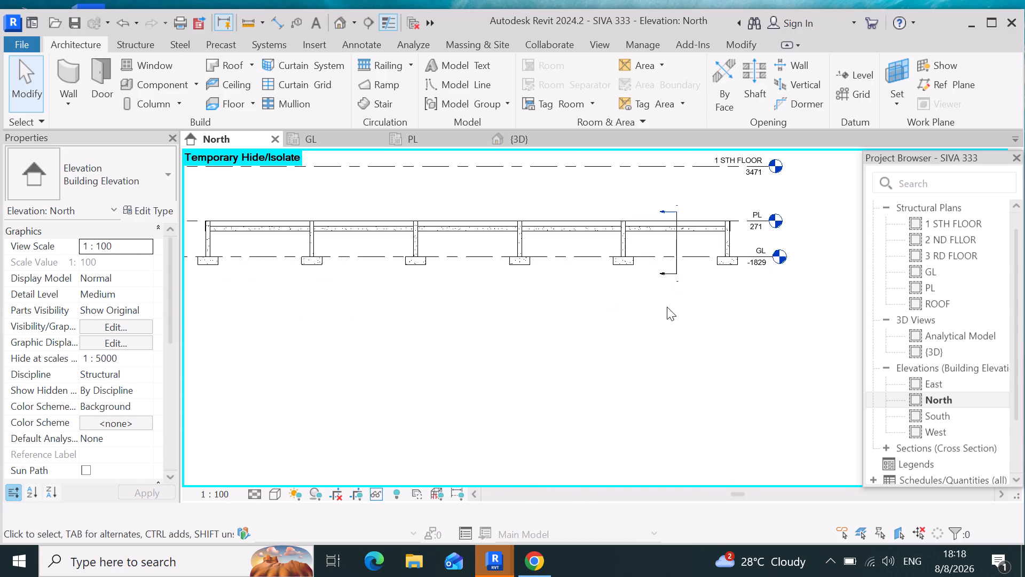
# Copy all GL-to-PL columns in the North elevation, filtered to Structural Columns only, and paste them aligned to the 1 STH FLOOR level.
pyautogui.moveTo(667, 307); pyautogui.dragTo(735, 241)
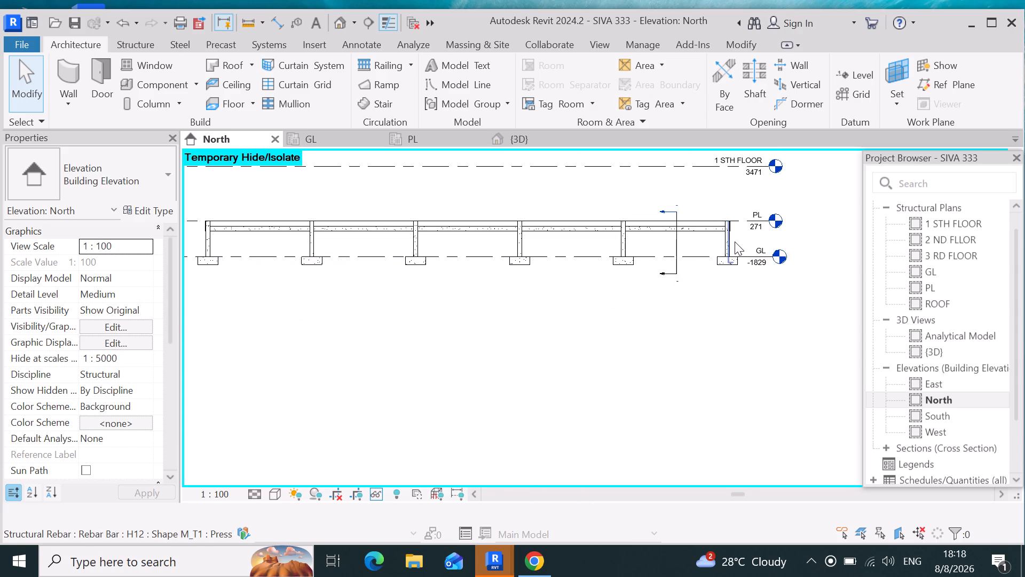
pyautogui.moveTo(735, 241); pyautogui.dragTo(639, 247)
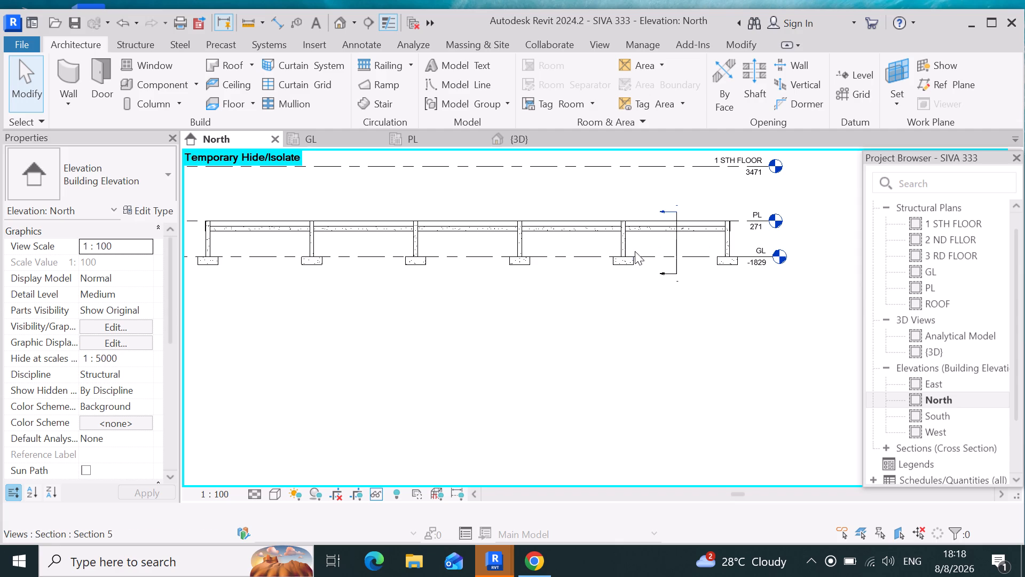
pyautogui.moveTo(742, 241); pyautogui.dragTo(567, 245)
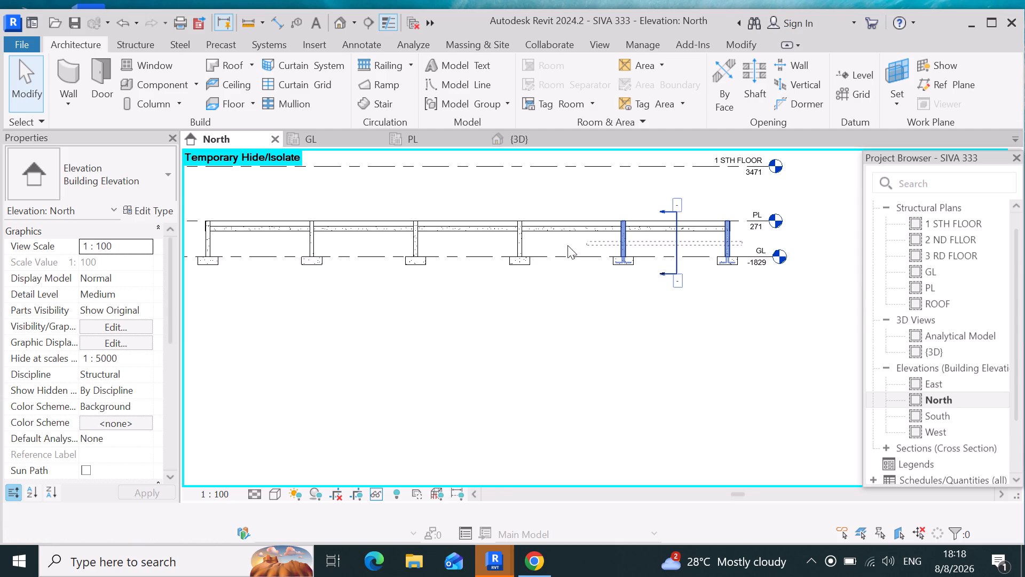
pyautogui.moveTo(567, 245); pyautogui.dragTo(283, 247)
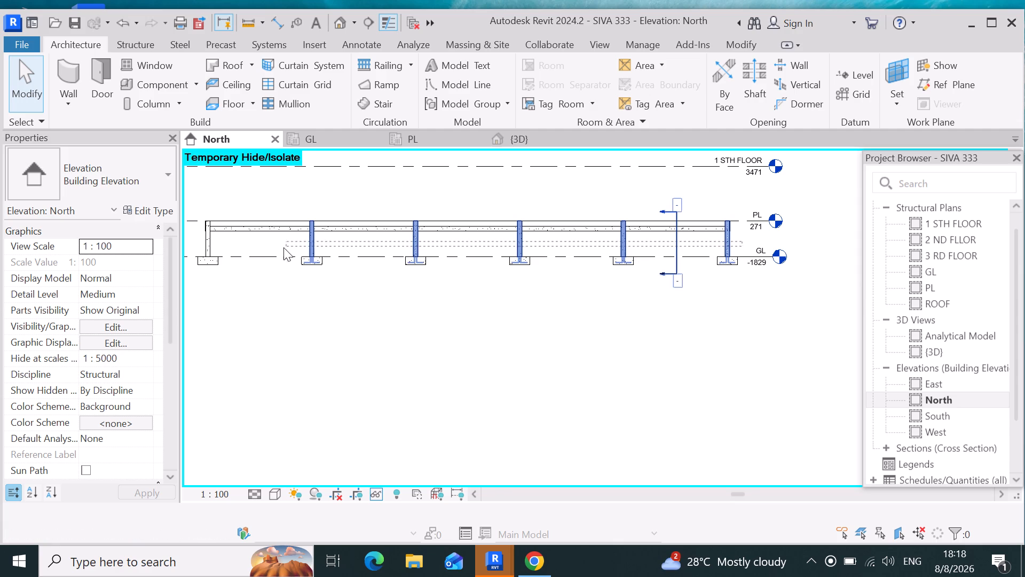
pyautogui.moveTo(283, 247); pyautogui.dragTo(183, 247)
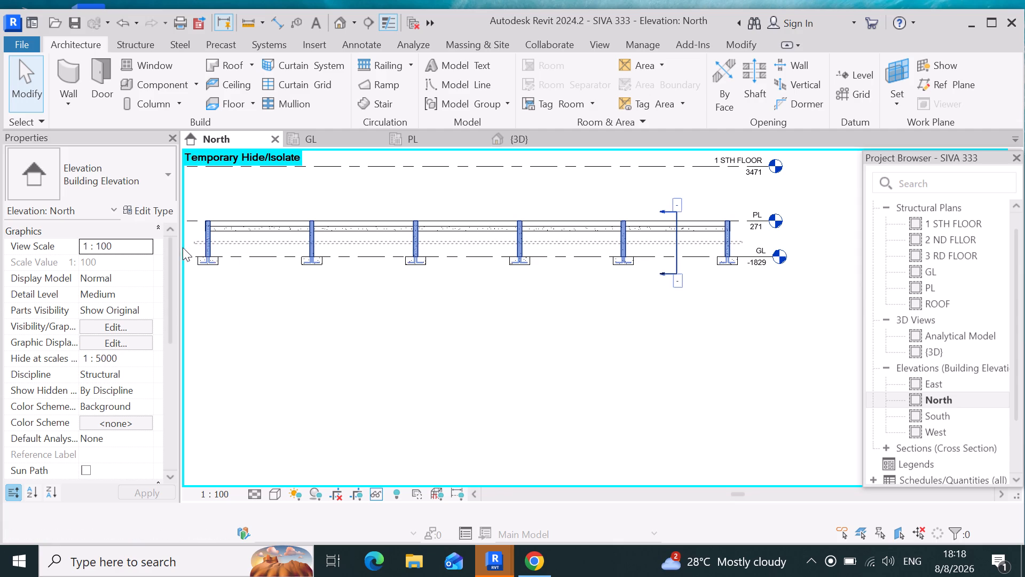
pyautogui.moveTo(183, 247); pyautogui.dragTo(185, 250)
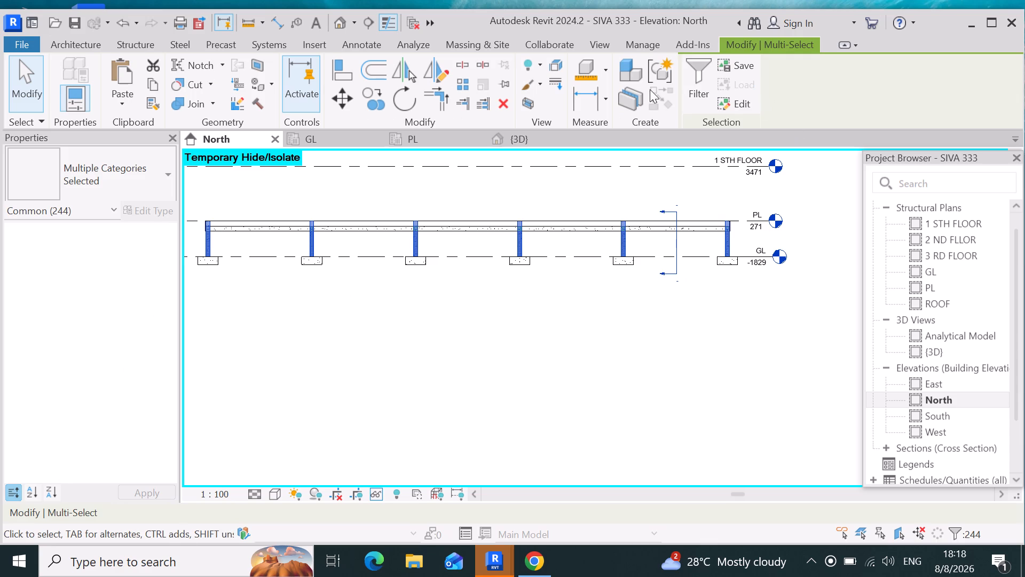
pyautogui.click(705, 60)
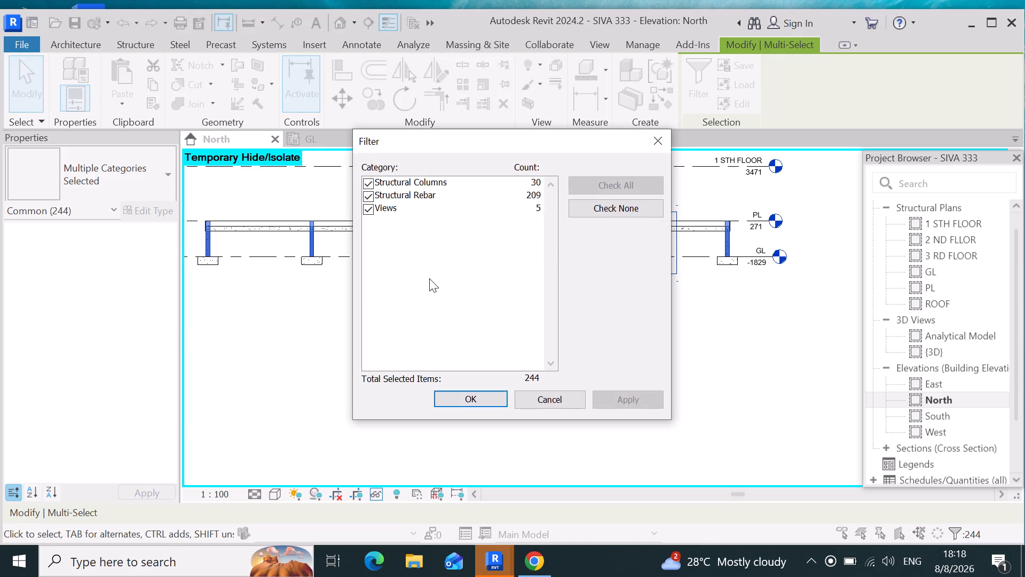
pyautogui.click(581, 204)
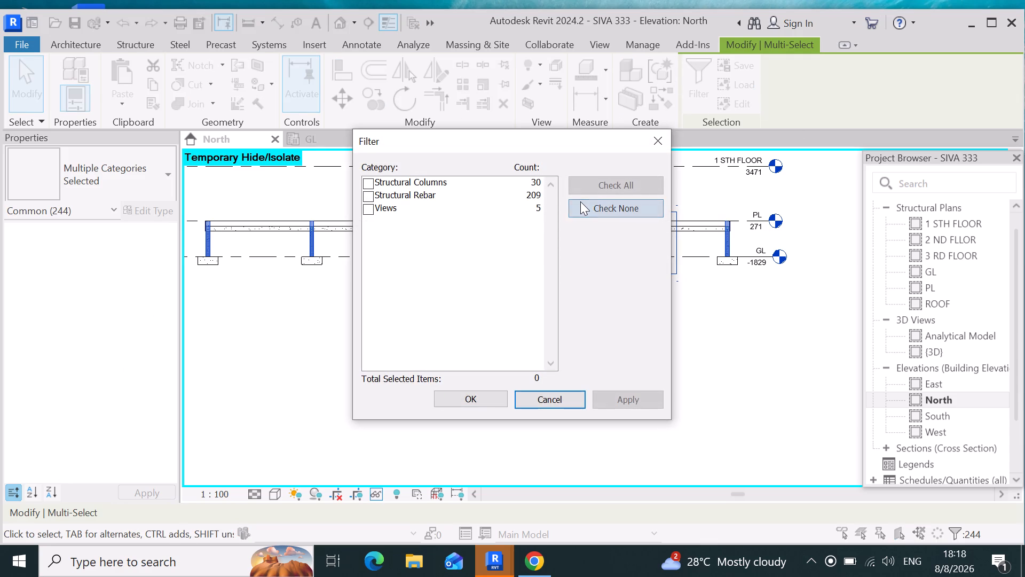
pyautogui.click(369, 185)
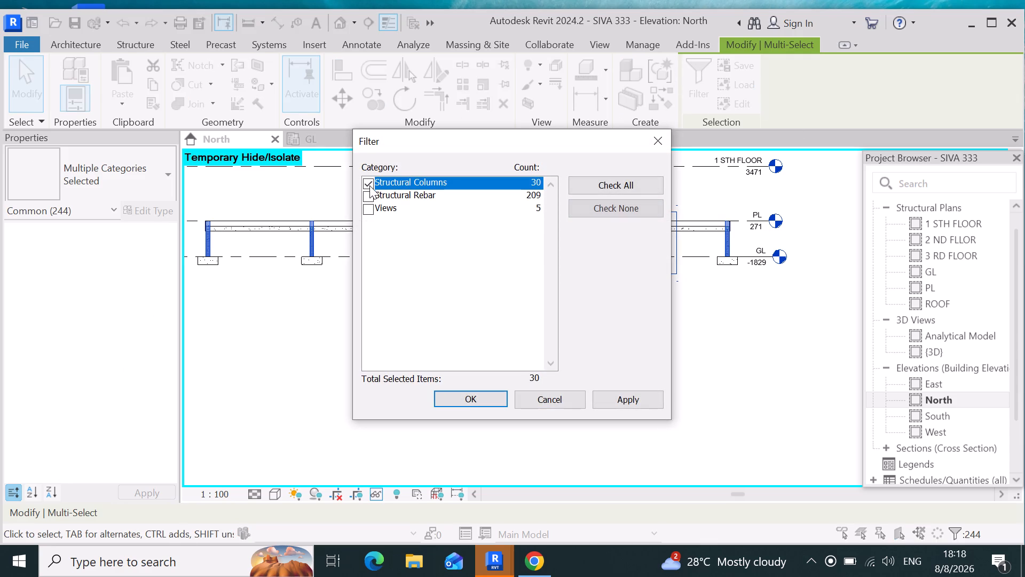
pyautogui.click(621, 395)
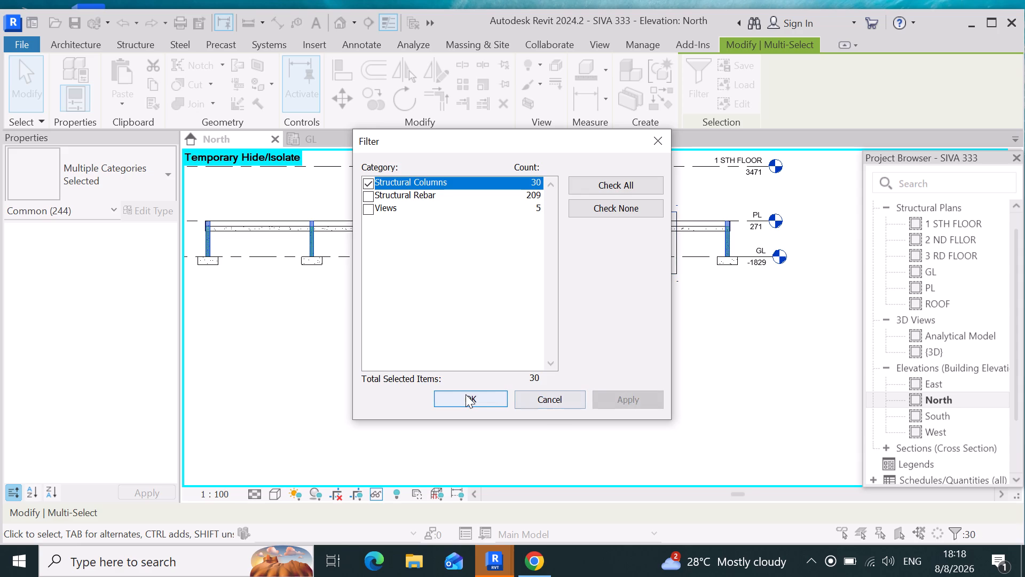
pyautogui.click(466, 394)
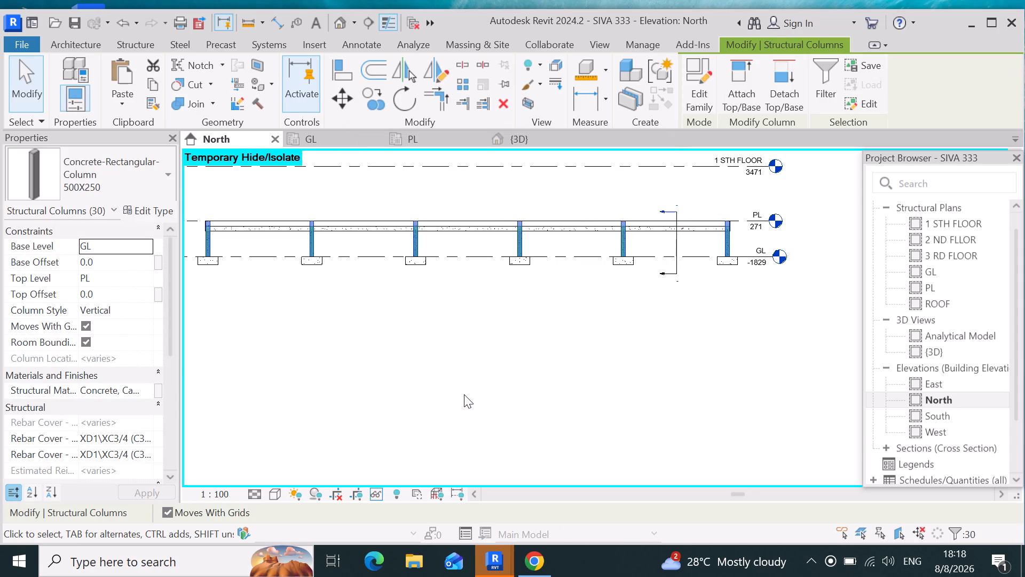
pyautogui.click(151, 85)
pyautogui.click(122, 99)
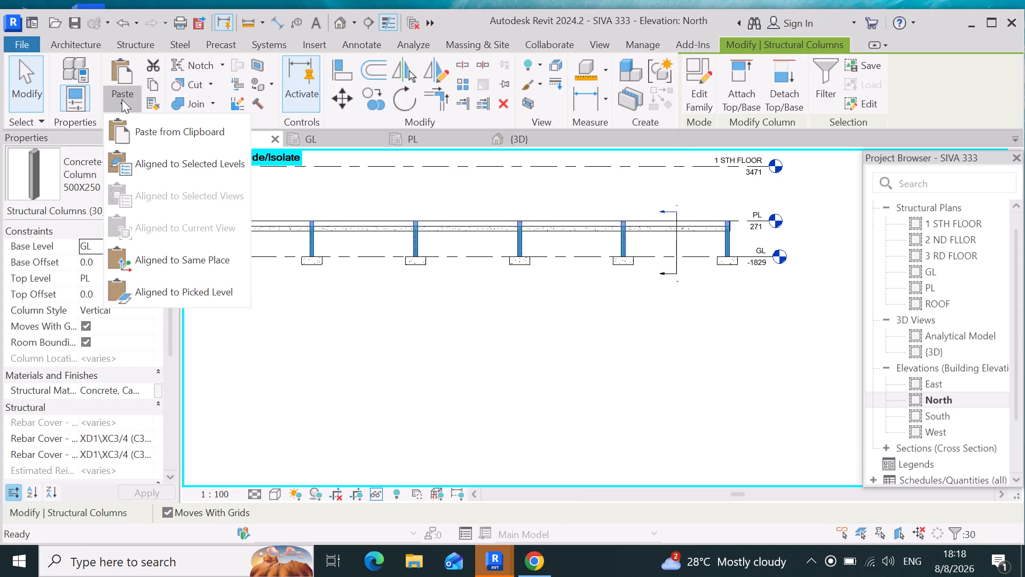
pyautogui.click(184, 163)
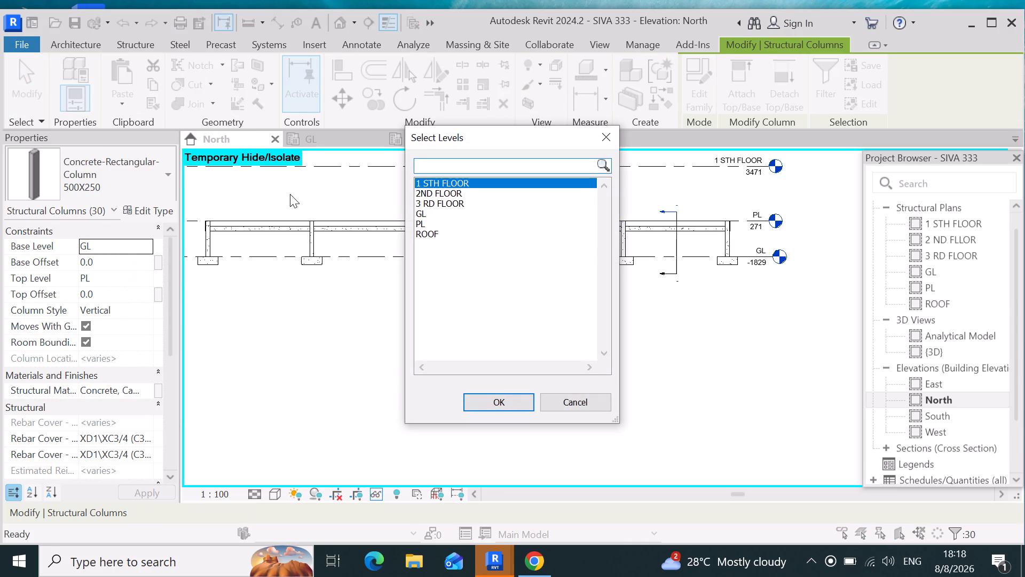
pyautogui.click(515, 400)
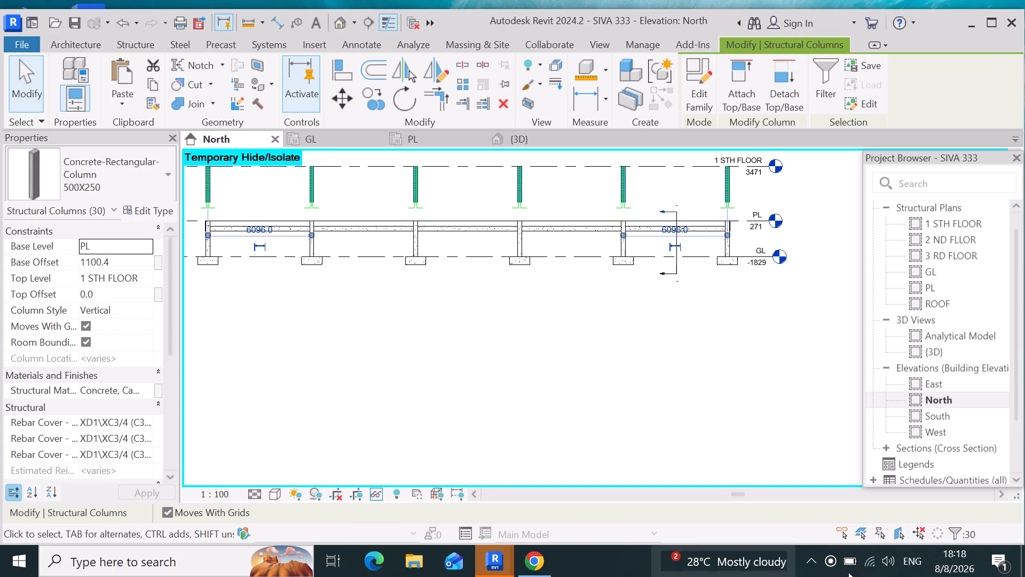
# Examine the pasted first-storey columns and their reinforcement in the 3D view, comparing their bases with the PL floor slab and the columns below.
pyautogui.click(555, 138)
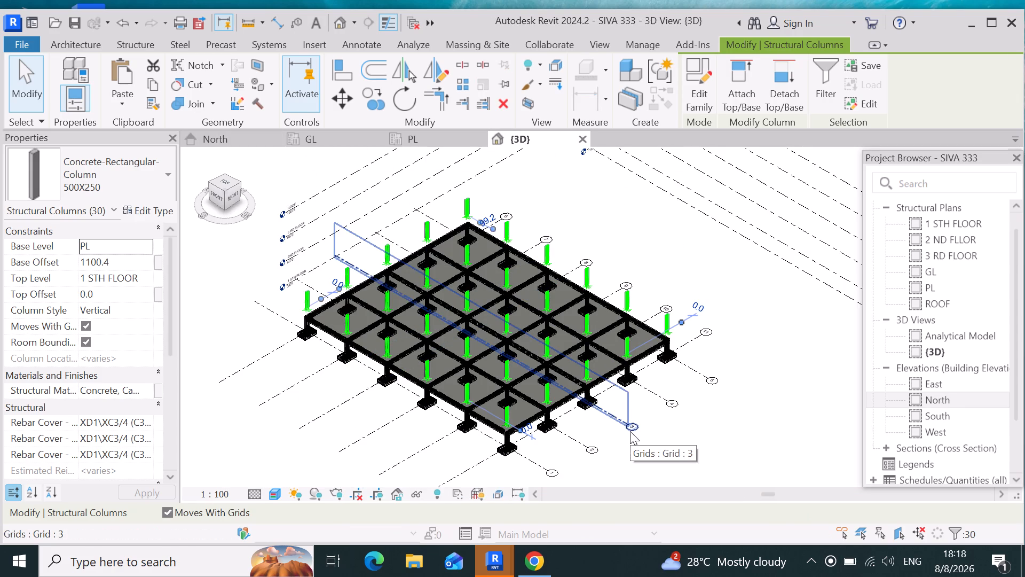
pyautogui.scroll(3, 461, 455)
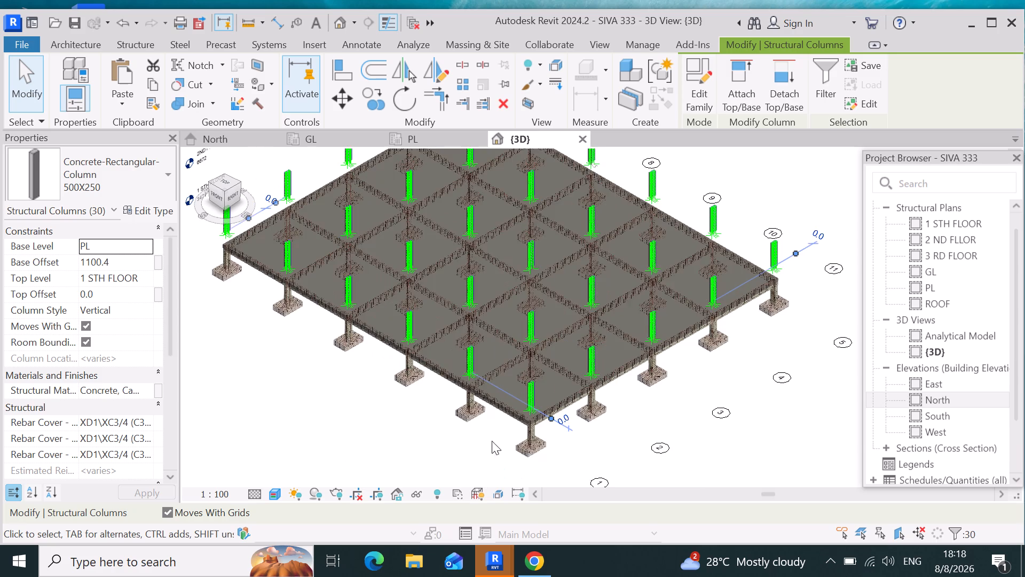
pyautogui.scroll(8, 496, 441)
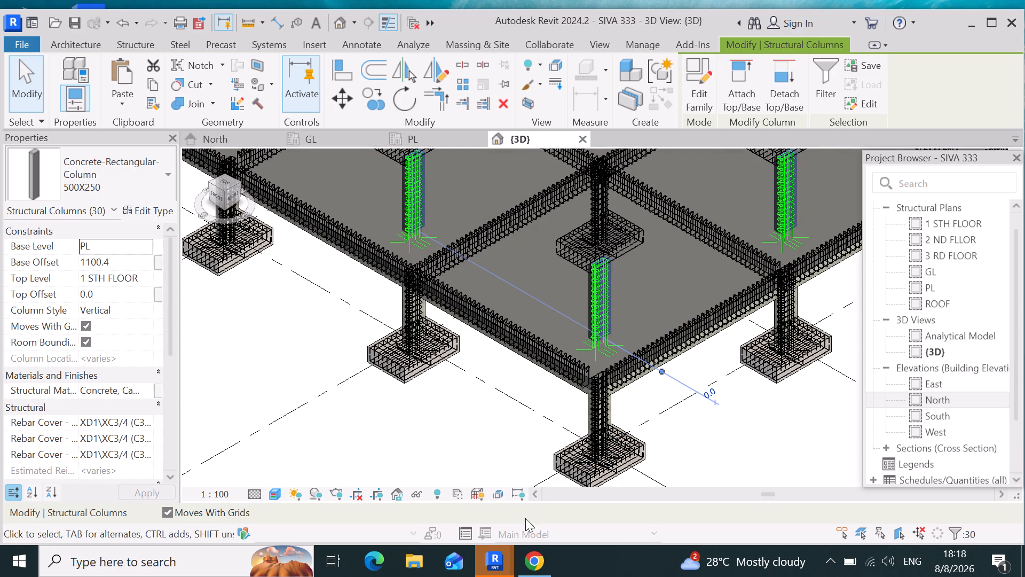
pyautogui.scroll(3, 542, 489)
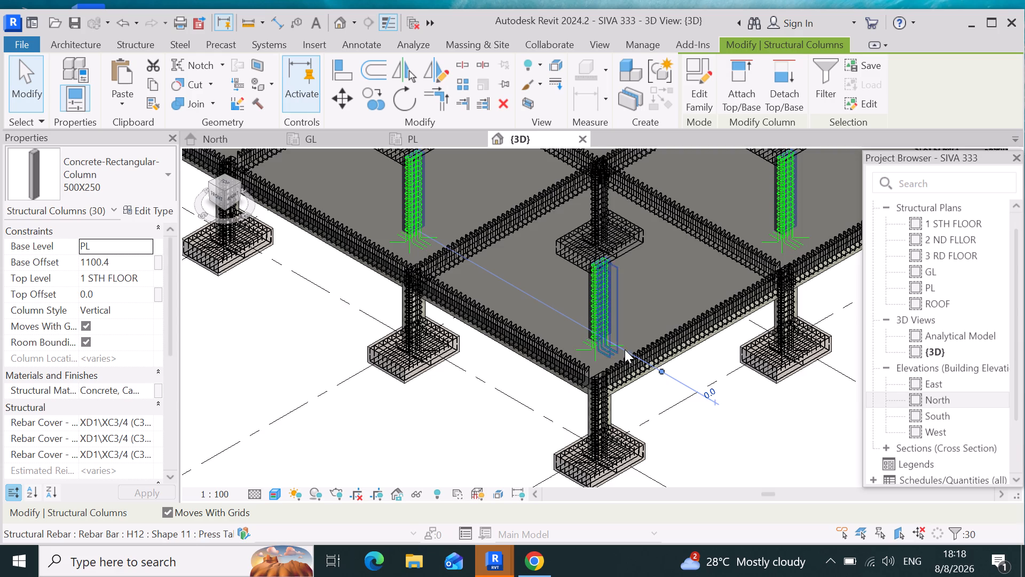
pyautogui.scroll(3, 625, 349)
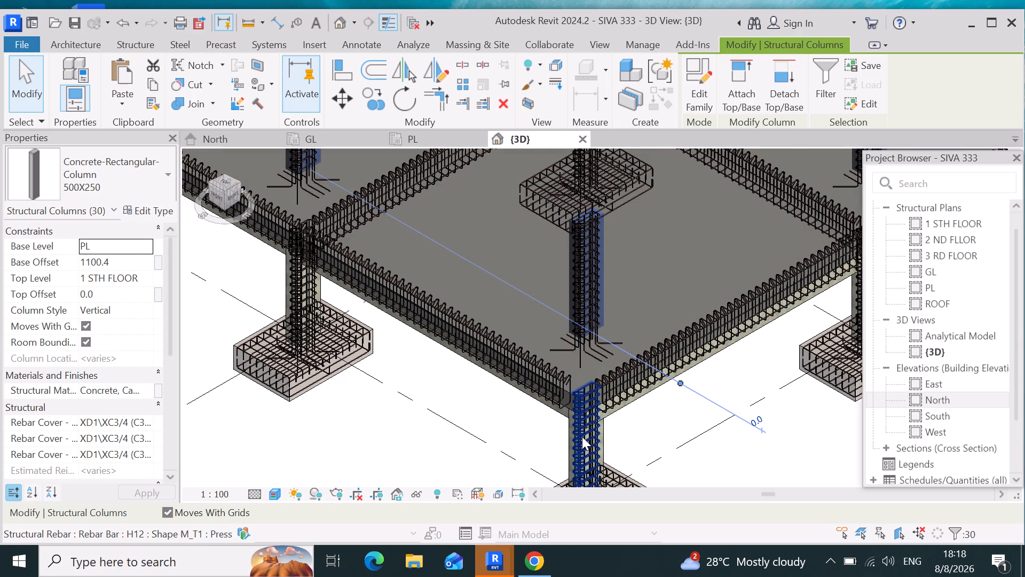
pyautogui.scroll(4, 556, 432)
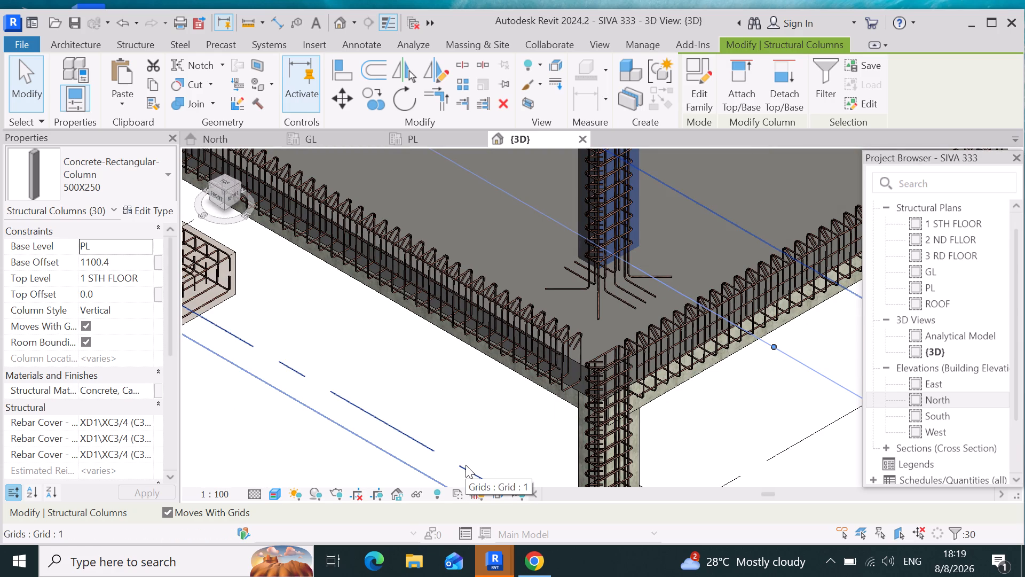
pyautogui.scroll(-5, 581, 508)
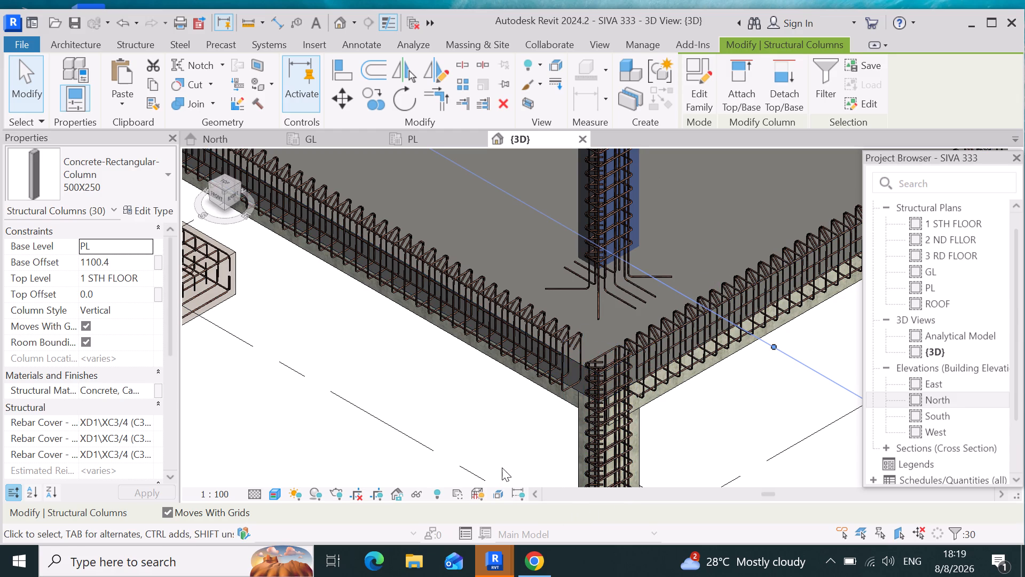
pyautogui.scroll(-4, 502, 467)
pyautogui.scroll(-4, 548, 504)
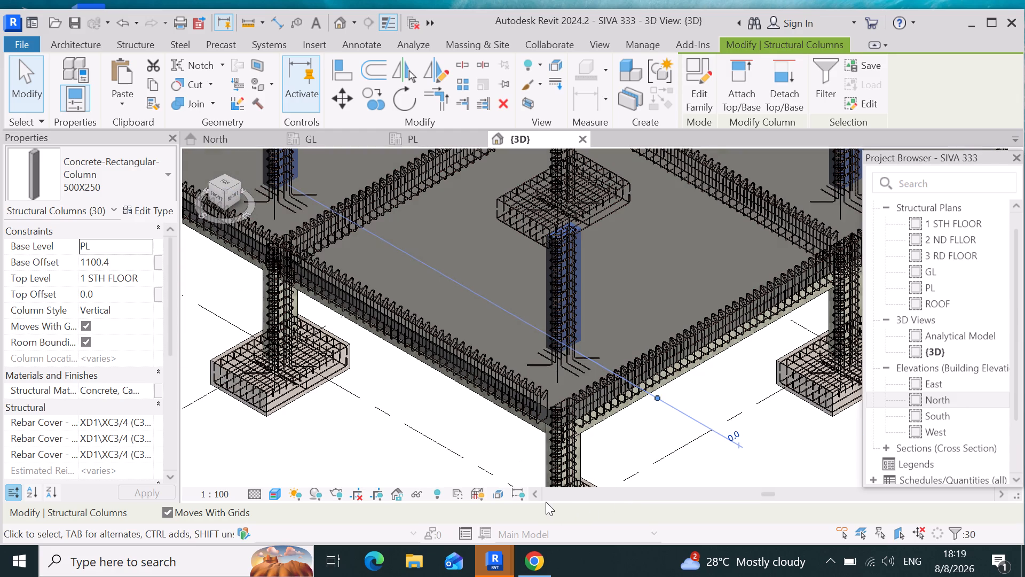
pyautogui.click(643, 301)
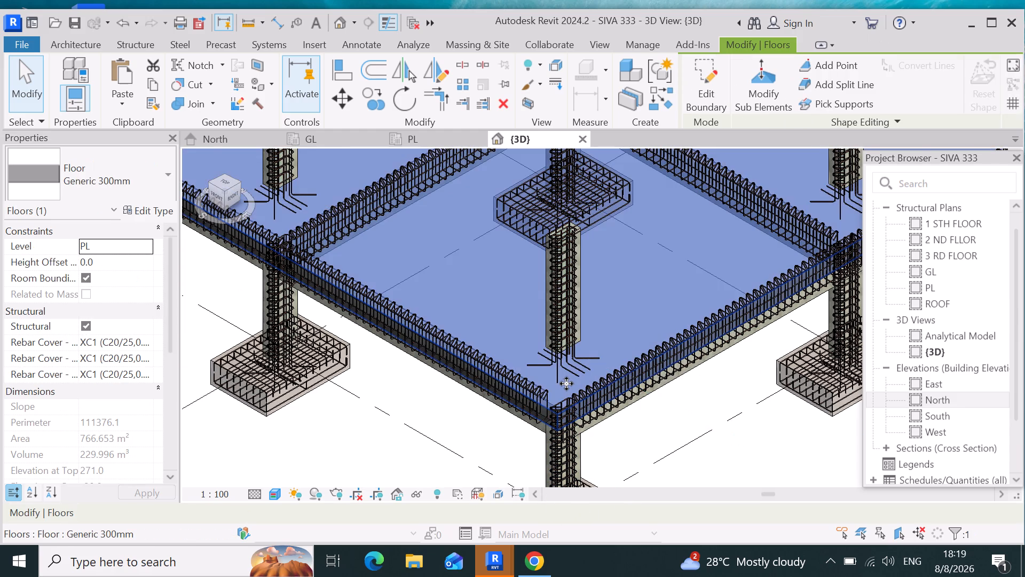
pyautogui.scroll(-12, 565, 384)
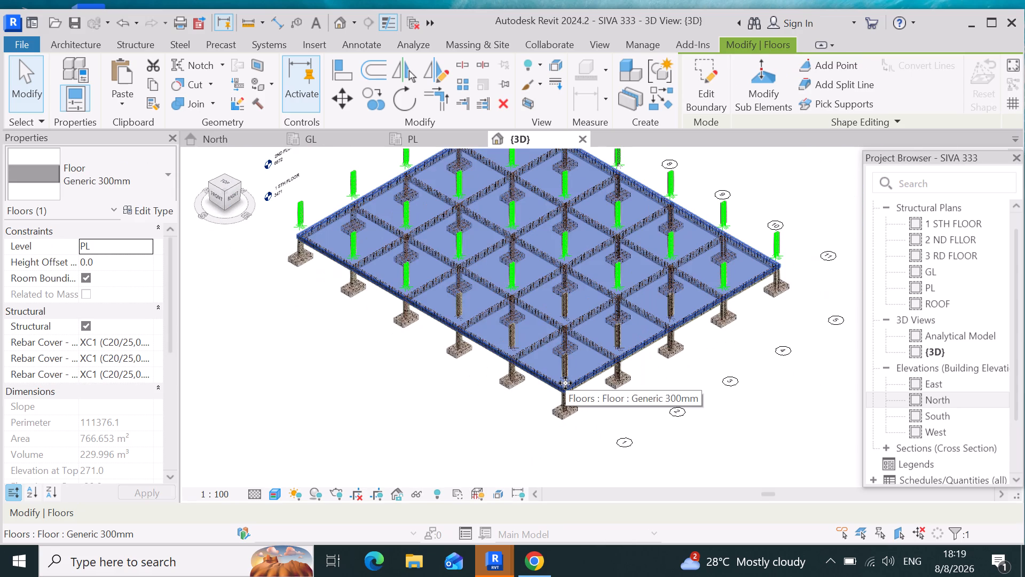
pyautogui.scroll(-4, 565, 383)
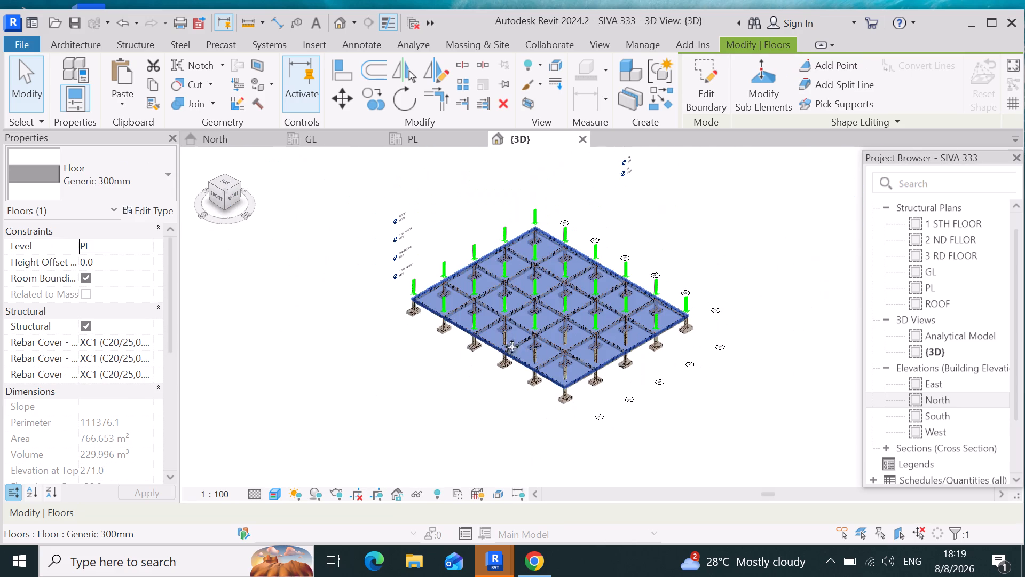
pyautogui.scroll(7, 412, 286)
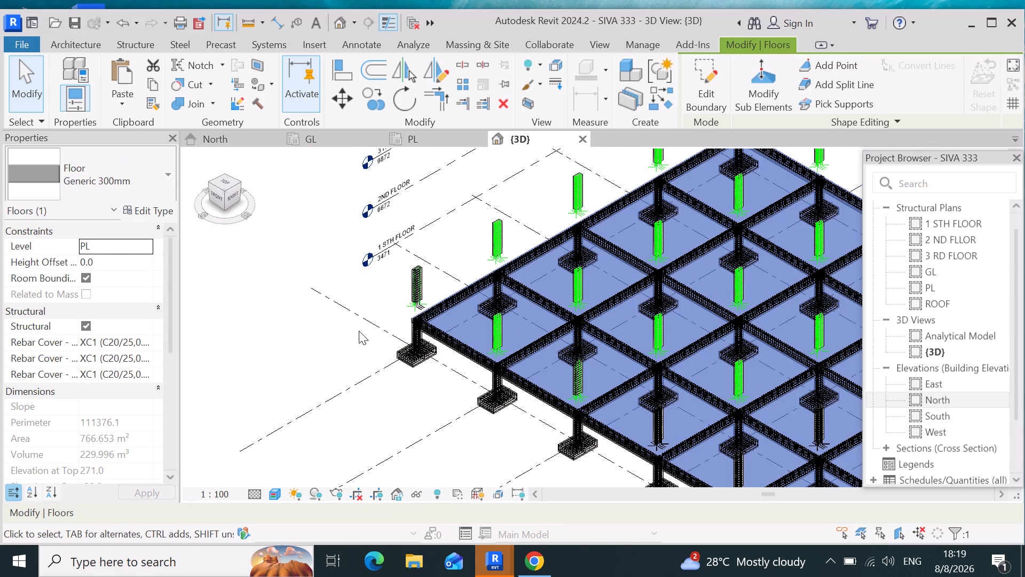
pyautogui.scroll(6, 404, 259)
pyautogui.scroll(4, 469, 321)
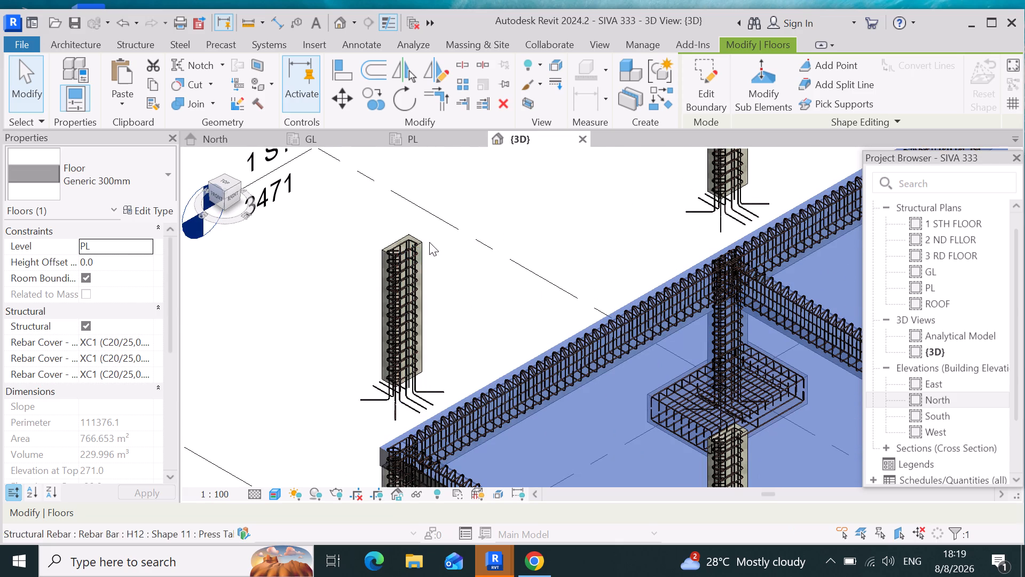
# Set the base offset of the first-storey 500X250 column at grid location 1-6 to -6.
pyautogui.scroll(6, 413, 241)
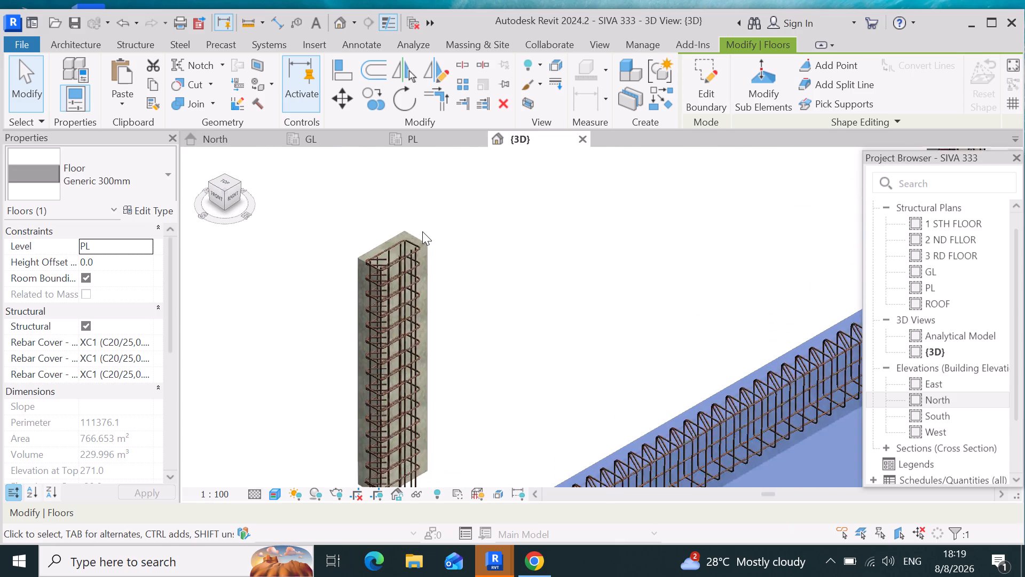
pyautogui.scroll(3, 422, 232)
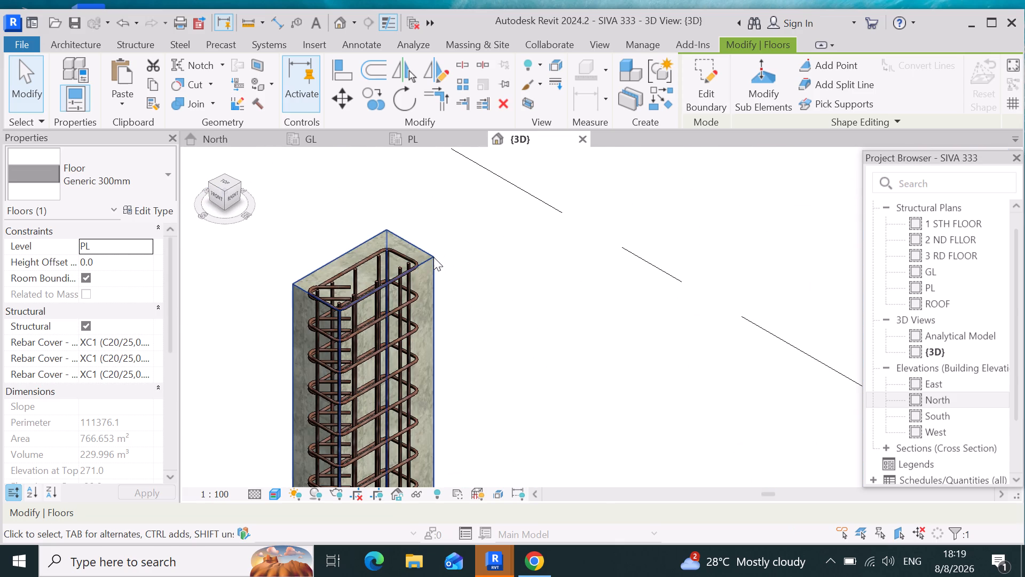
pyautogui.click(433, 257)
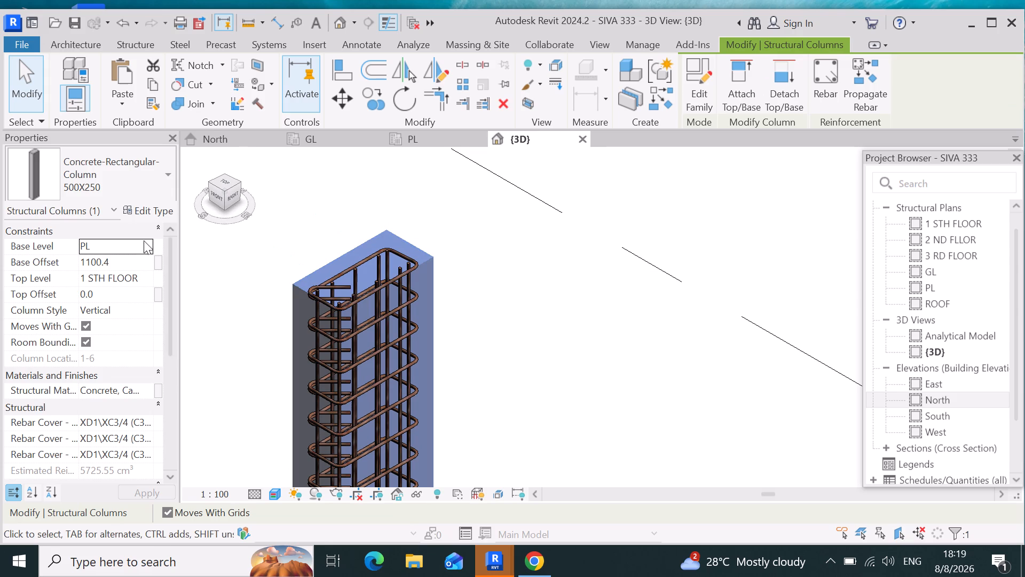
pyautogui.click(130, 255)
pyautogui.press('Delete')
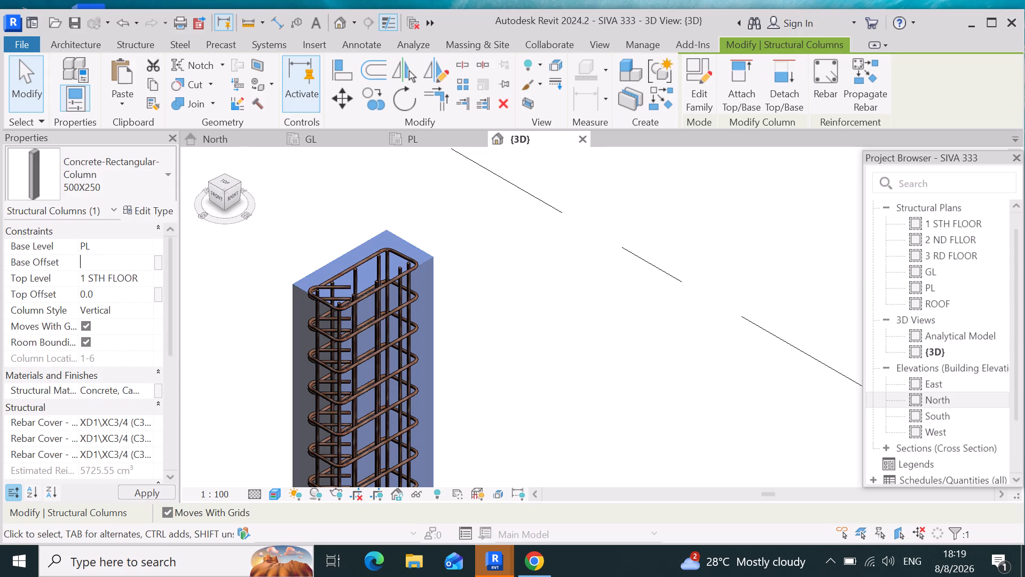
pyautogui.write('-6')
pyautogui.press('Return')
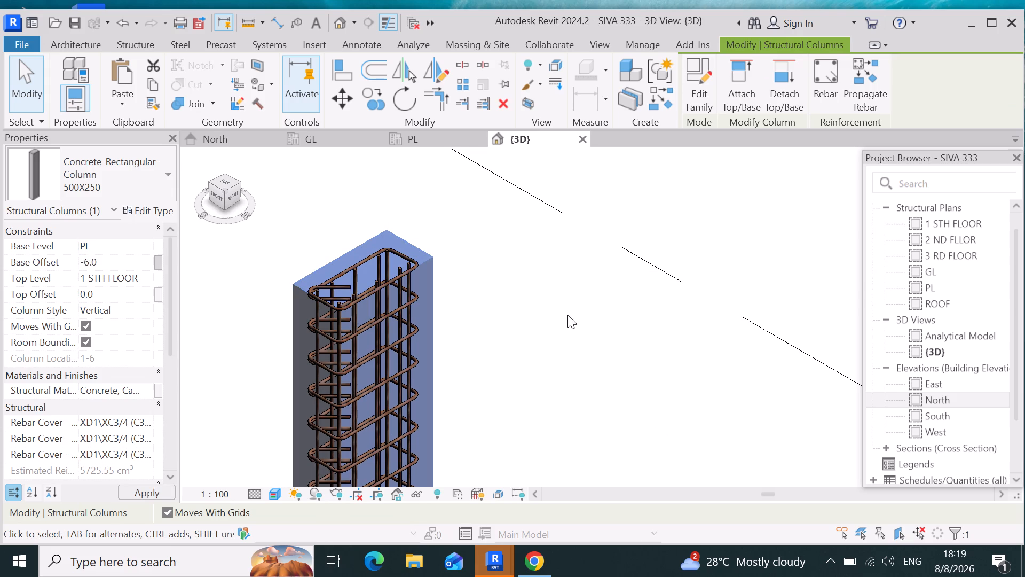
# Set the base offset of the first-storey column at grid location 2-6 to -6.
pyautogui.scroll(-10, 567, 315)
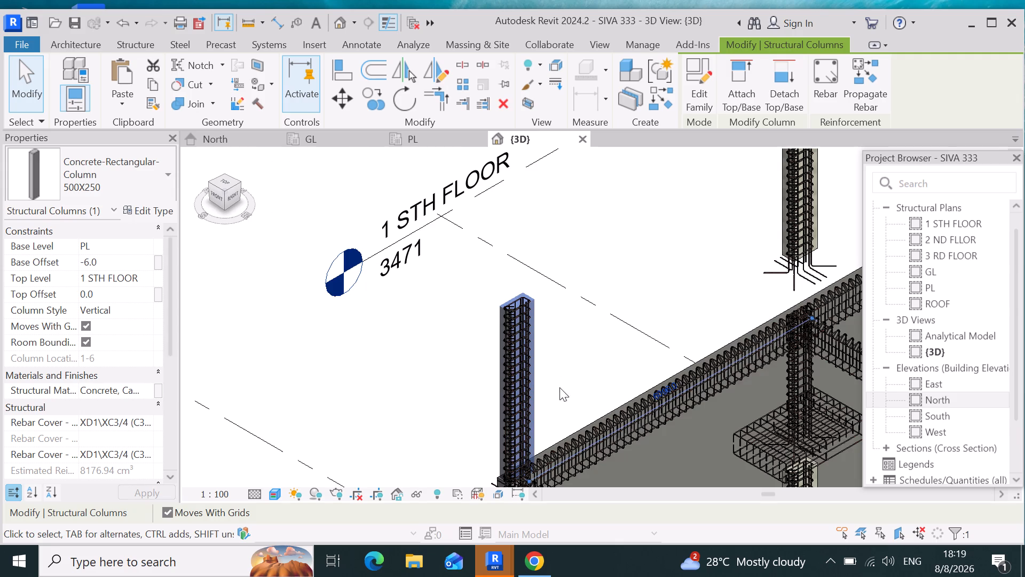
pyautogui.scroll(-4, 542, 324)
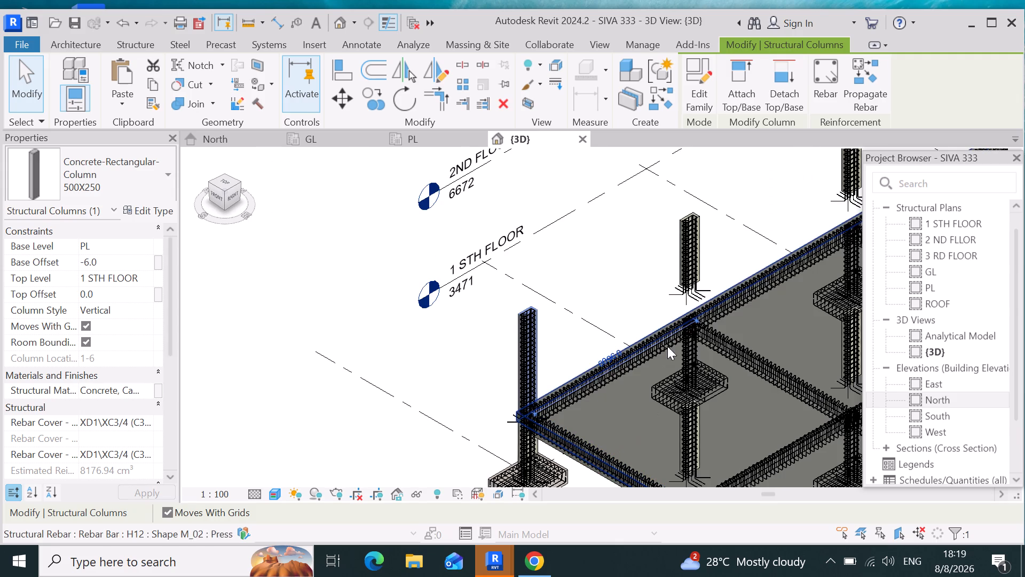
pyautogui.scroll(2, 723, 252)
pyautogui.scroll(12, 692, 200)
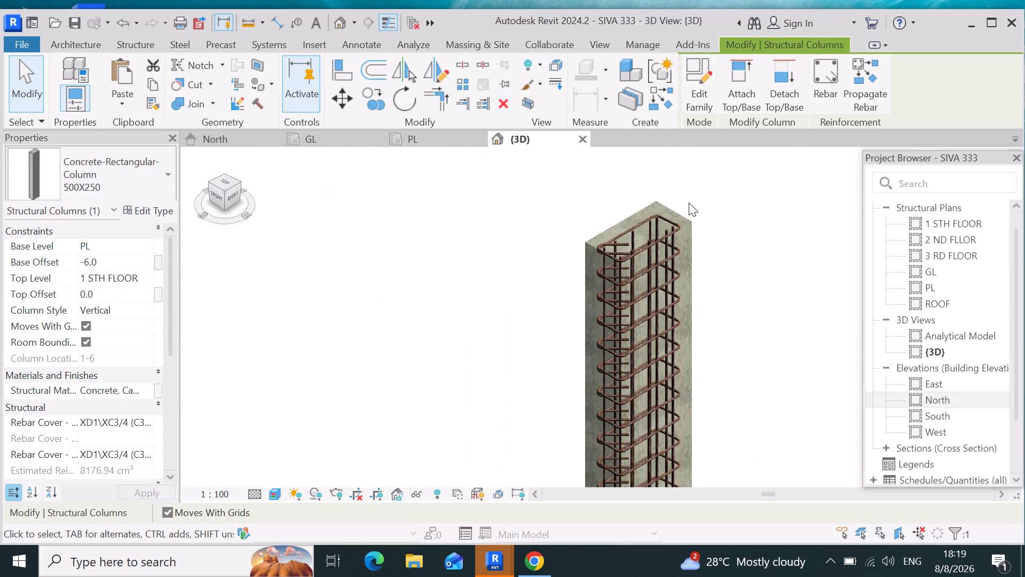
pyautogui.scroll(2, 689, 202)
pyautogui.click(686, 233)
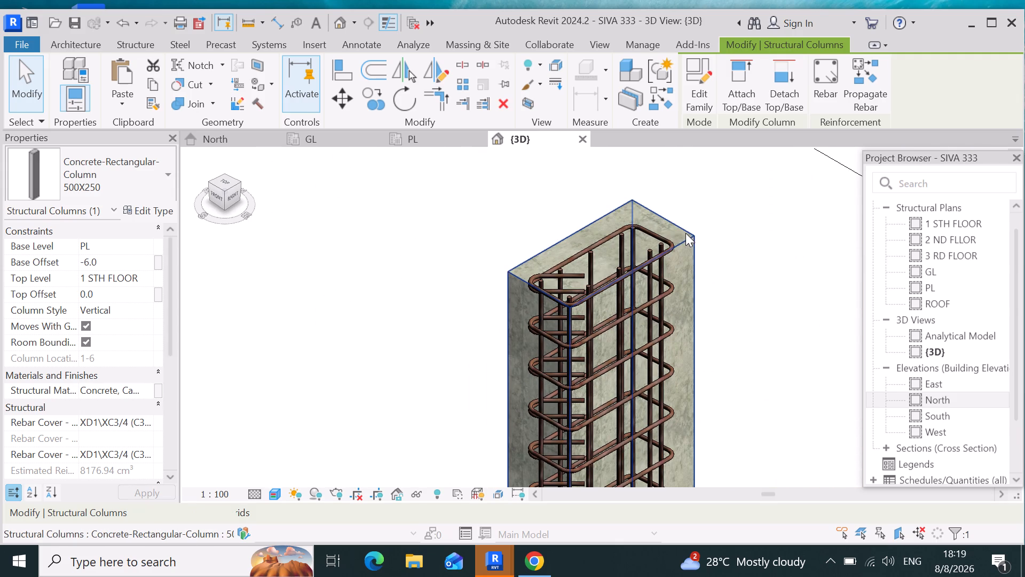
pyautogui.click(125, 259)
pyautogui.press('BackSpace')
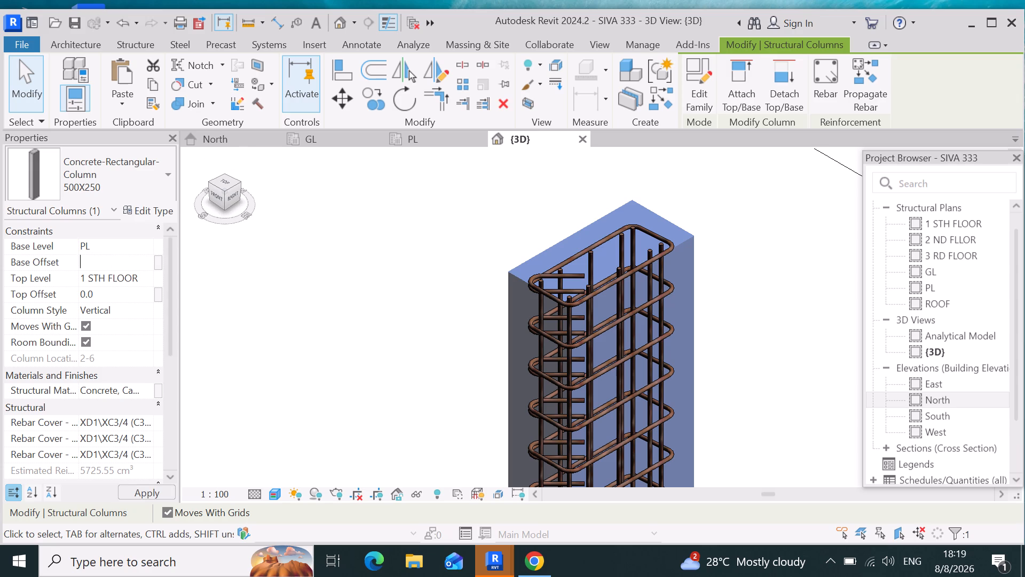
pyautogui.press('-')
pyautogui.press('6')
pyautogui.press('Return')
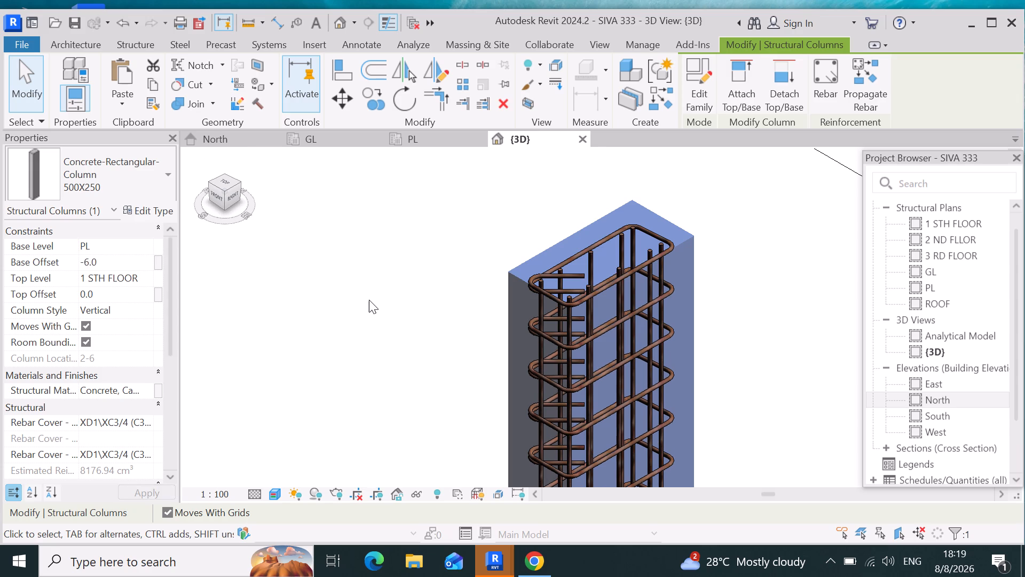
# Set the base offset of the first-storey column at grid location 3-6 to -6.
pyautogui.scroll(-11, 370, 300)
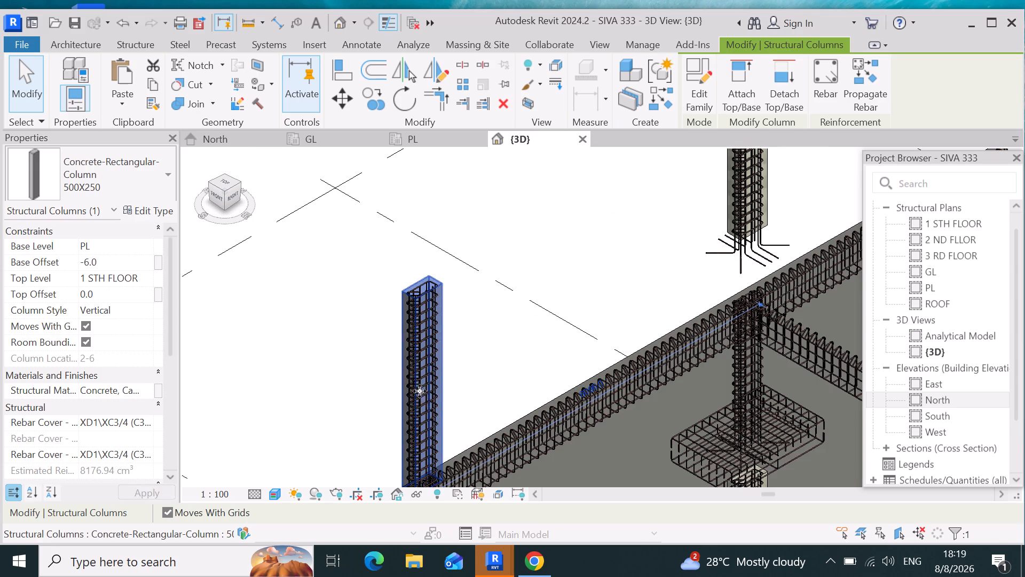
pyautogui.scroll(-4, 420, 391)
pyautogui.scroll(3, 605, 199)
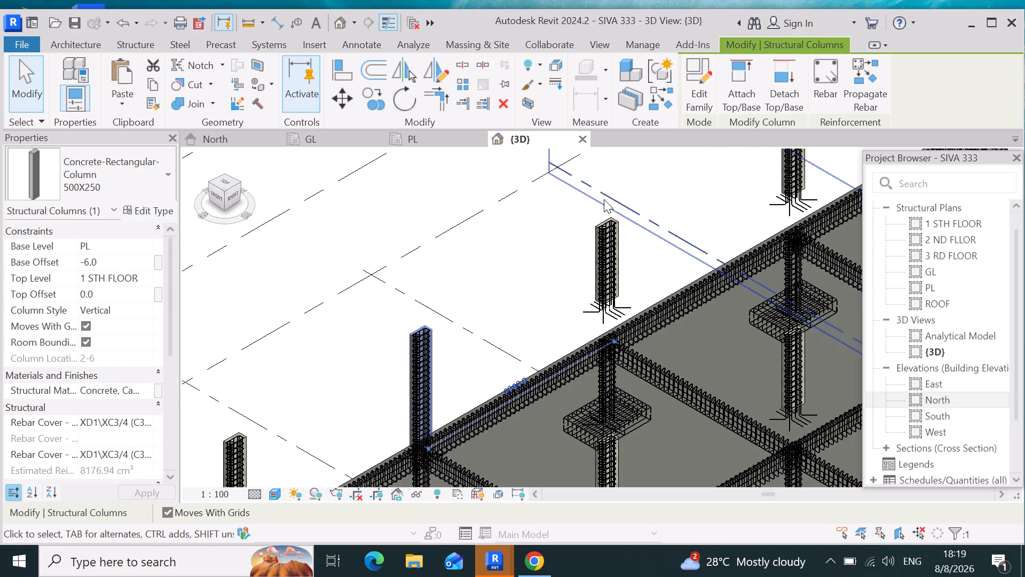
pyautogui.scroll(12, 604, 199)
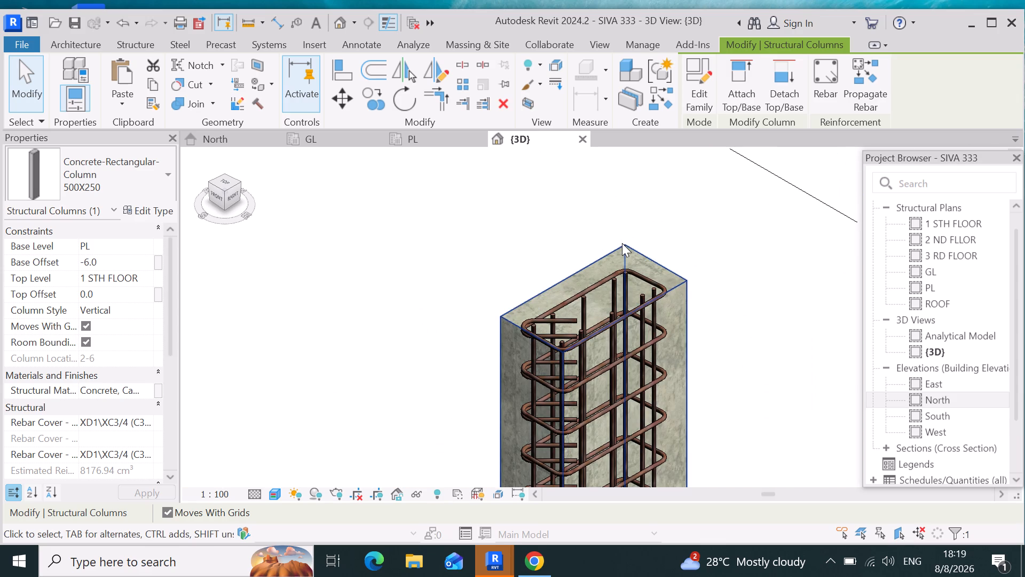
pyautogui.click(622, 243)
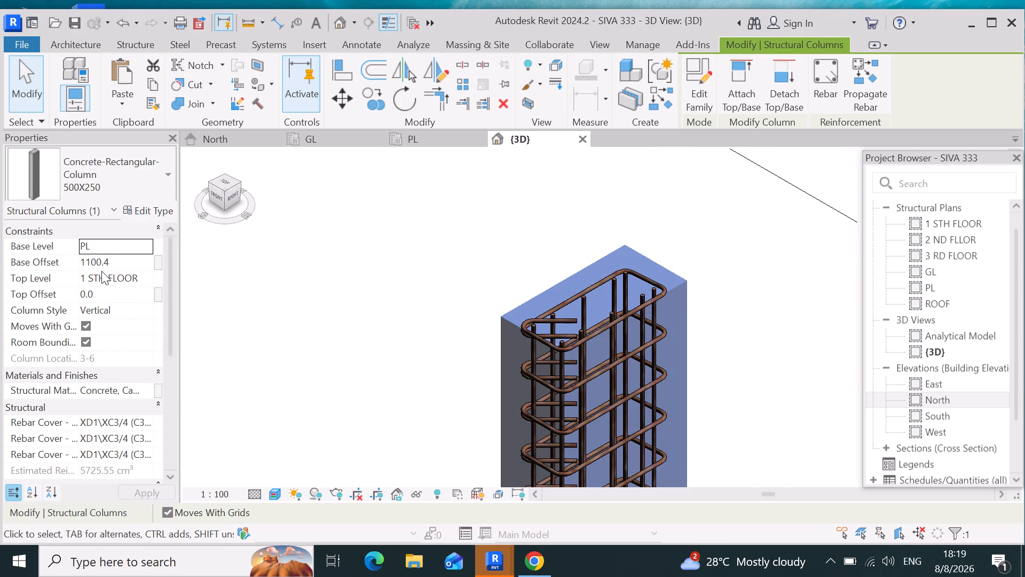
pyautogui.click(122, 262)
pyautogui.press('BackSpace')
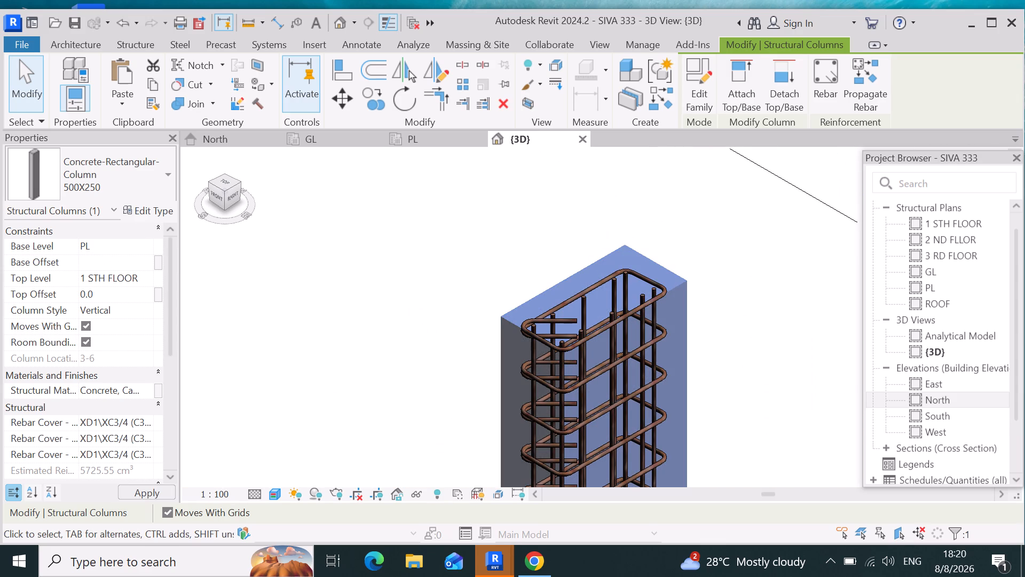
pyautogui.write('-6')
pyautogui.press('Return')
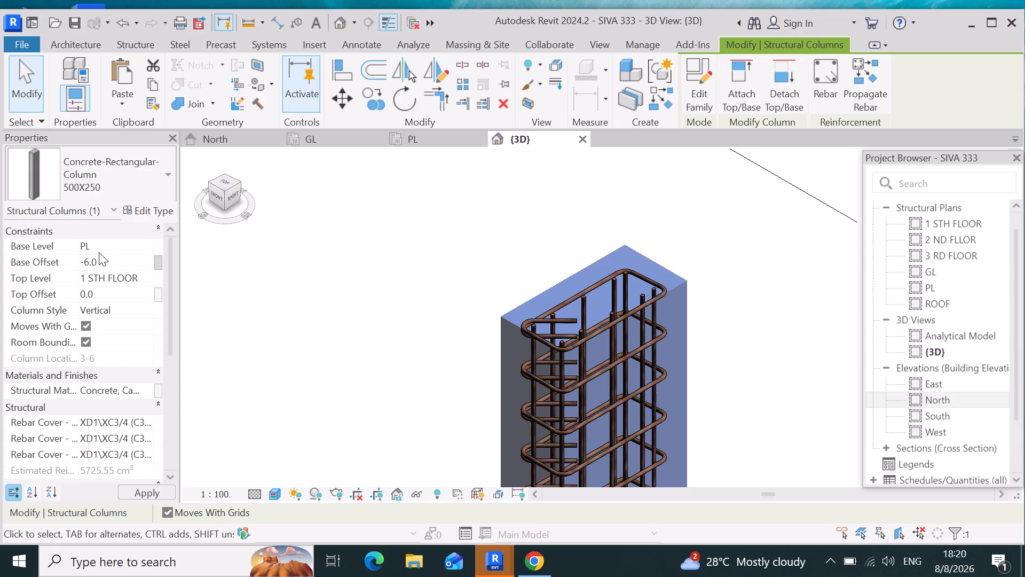
# Set the base offset of the first-storey column at grid location 4-6 to -6.
pyautogui.scroll(-7, 288, 302)
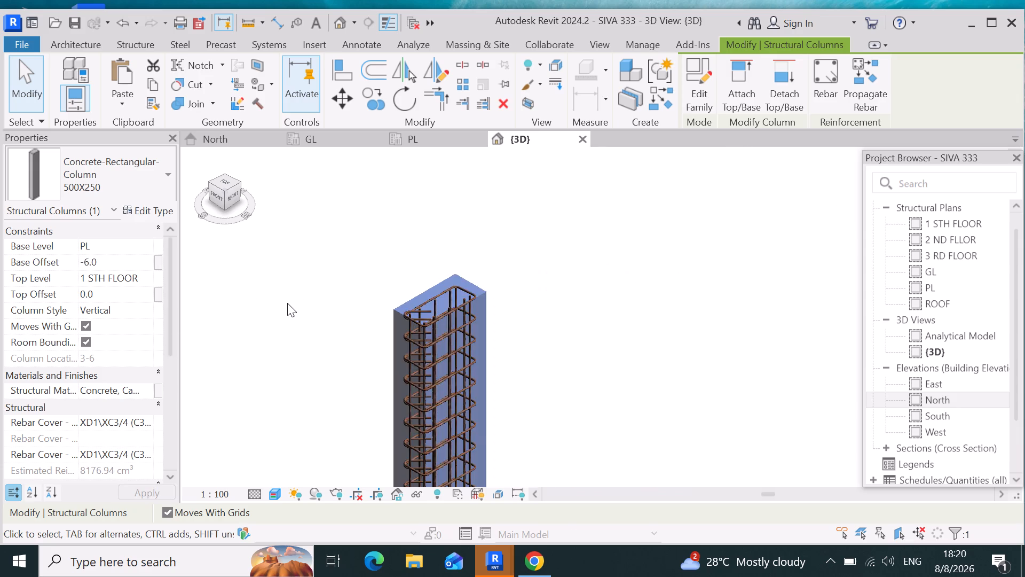
pyautogui.scroll(-3, 287, 303)
pyautogui.scroll(-4, 367, 376)
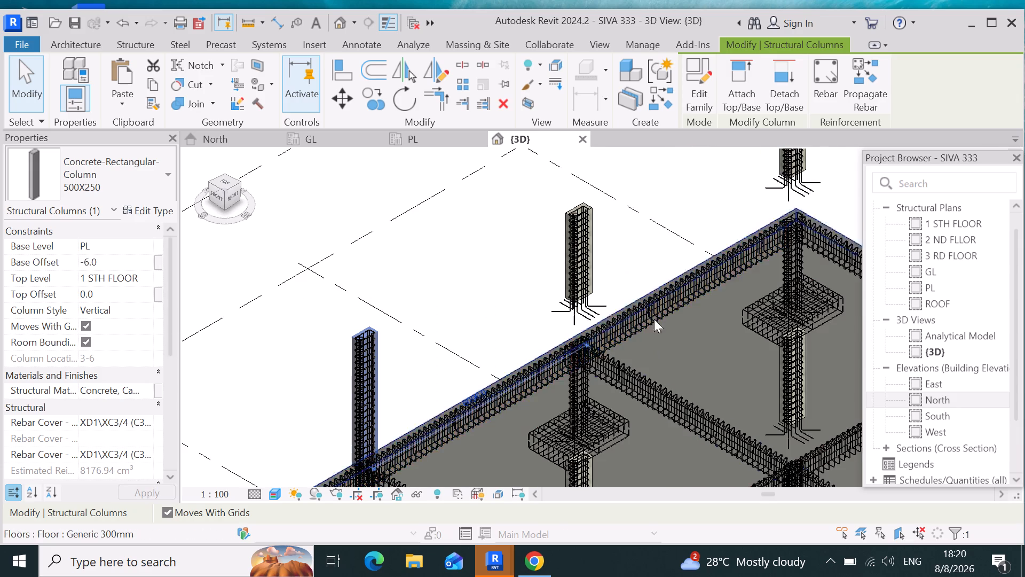
pyautogui.scroll(10, 586, 187)
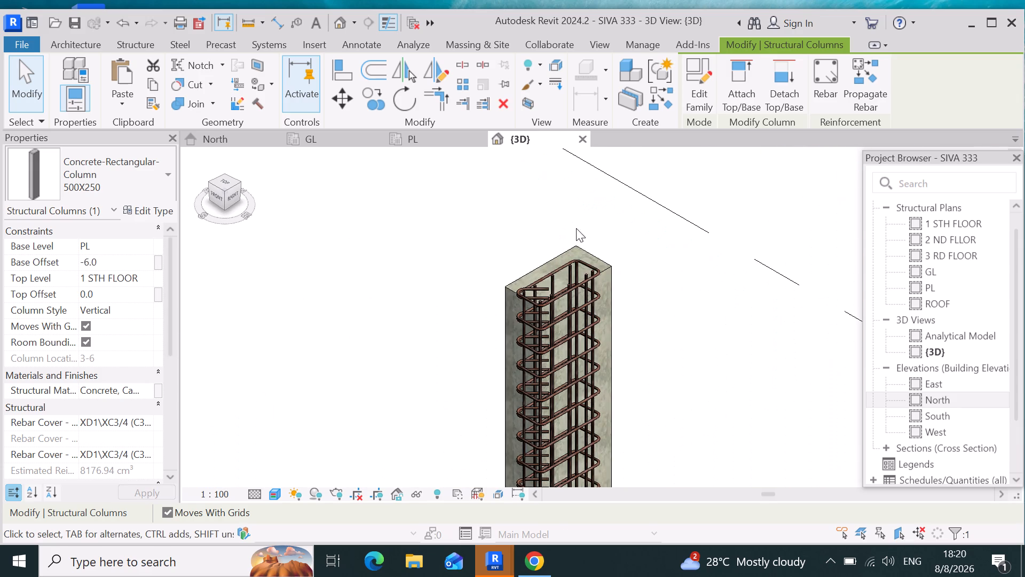
pyautogui.click(579, 240)
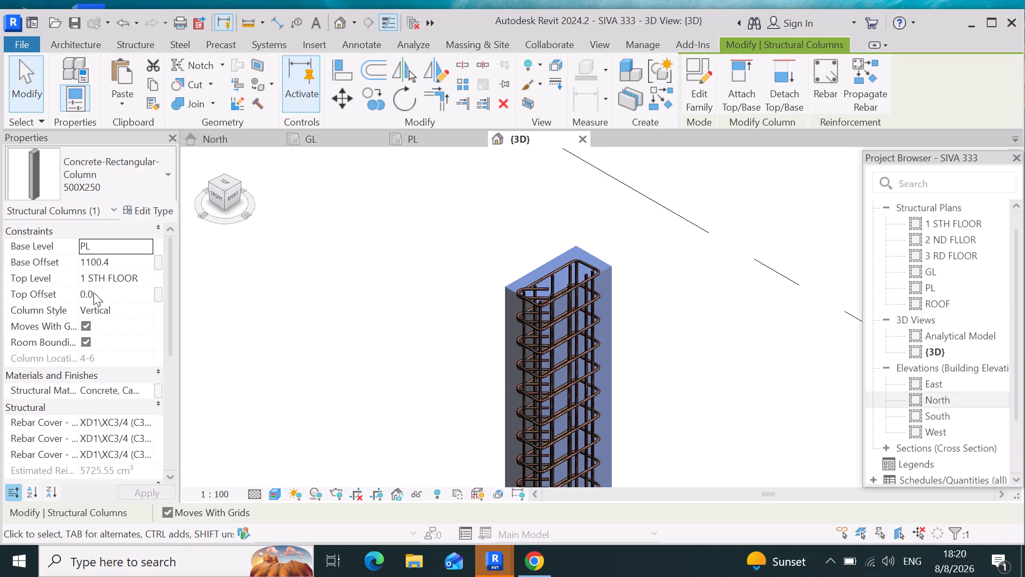
pyautogui.click(130, 259)
pyautogui.press('BackSpace')
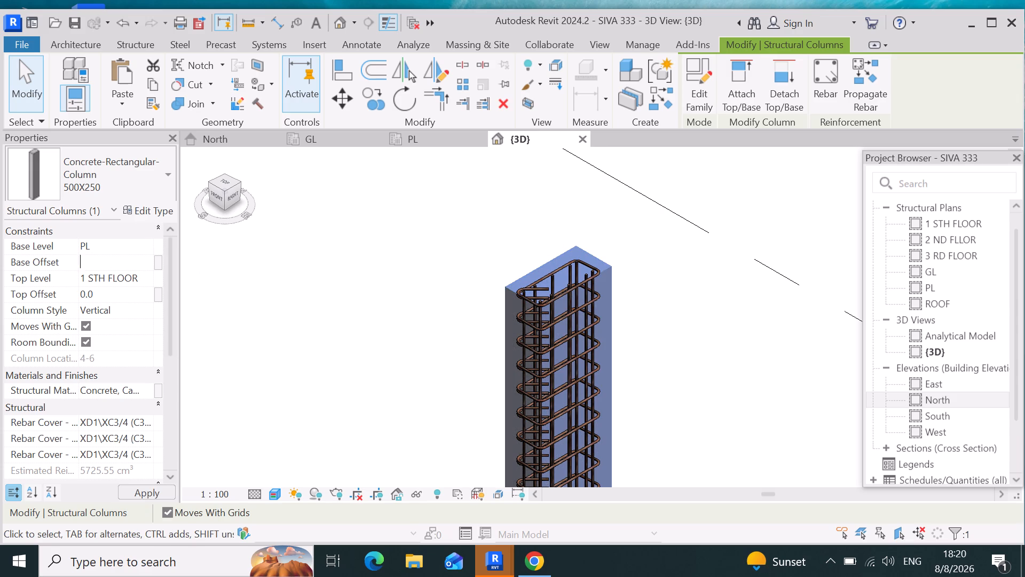
pyautogui.write('-6')
pyautogui.press('Return')
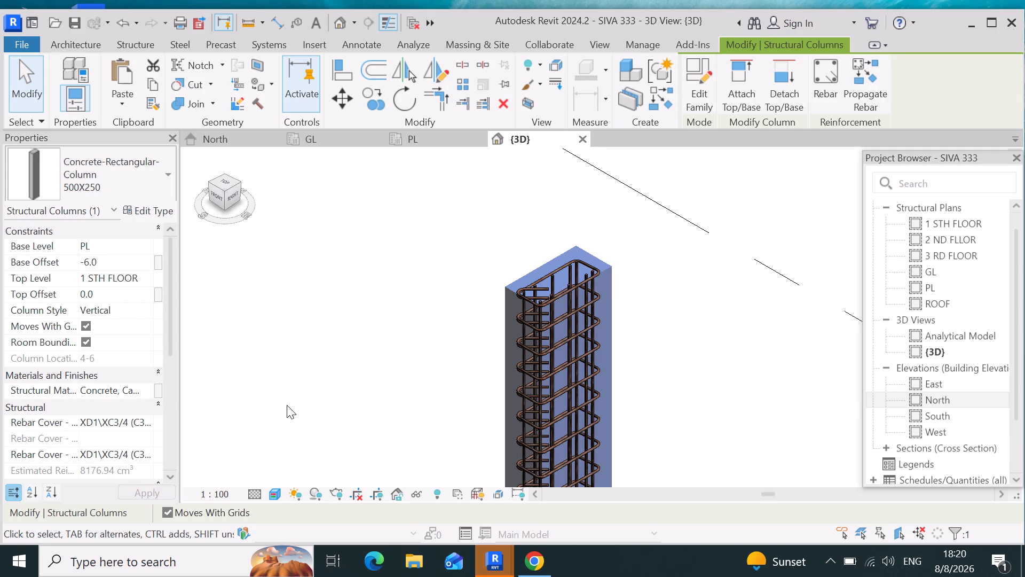
# Set the base offset of the first-storey corner column at grid location 5-6 to -6.
pyautogui.scroll(-11, 287, 405)
pyautogui.scroll(2, 562, 280)
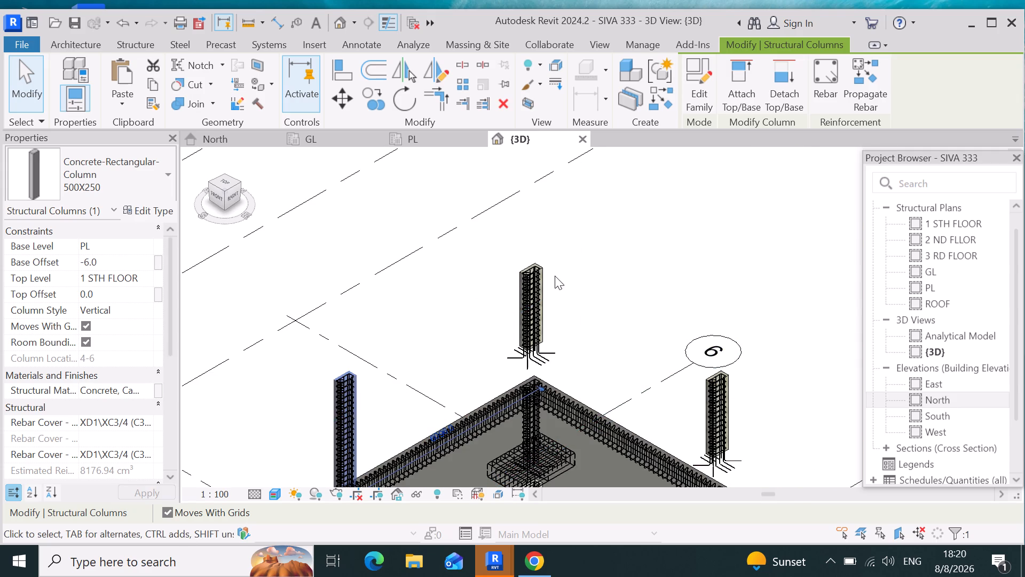
pyautogui.scroll(1, 555, 276)
pyautogui.scroll(8, 484, 233)
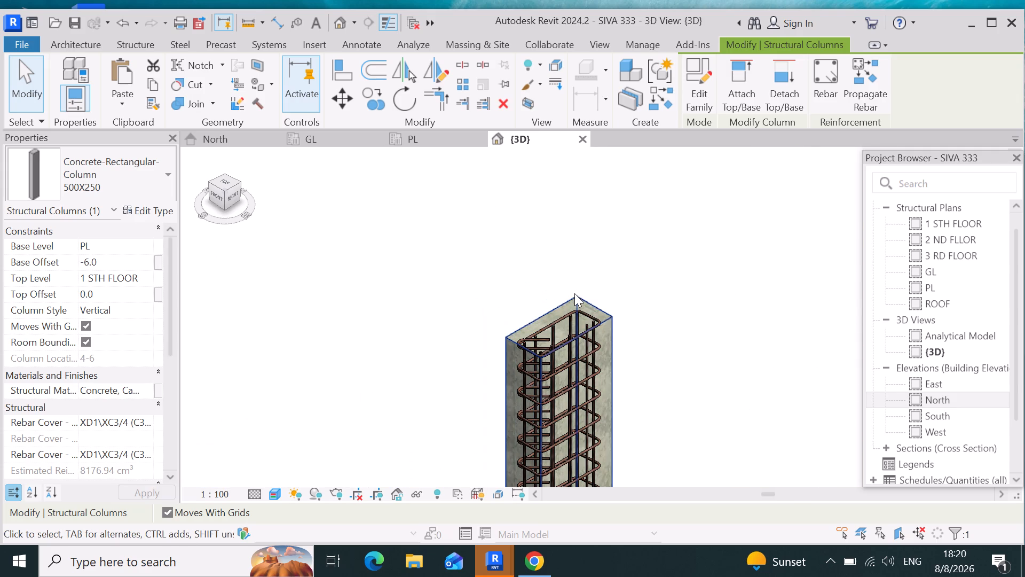
pyautogui.click(574, 293)
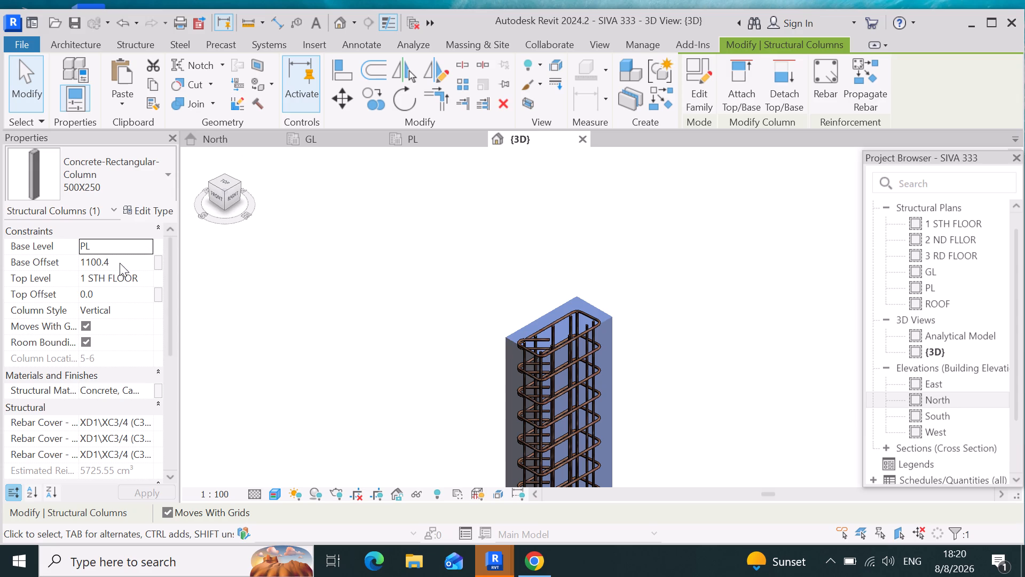
pyautogui.click(120, 262)
pyautogui.press('BackSpace')
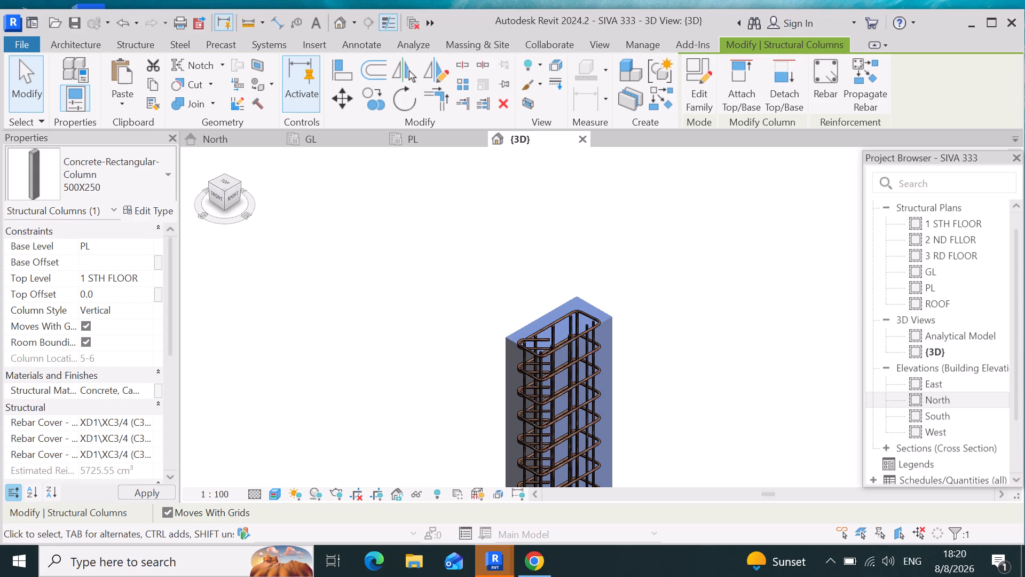
pyautogui.write('-6')
pyautogui.press('Return')
# Set the base offset of the first-storey edge column at grid location 5-7 to -6.
pyautogui.scroll(-5, 248, 279)
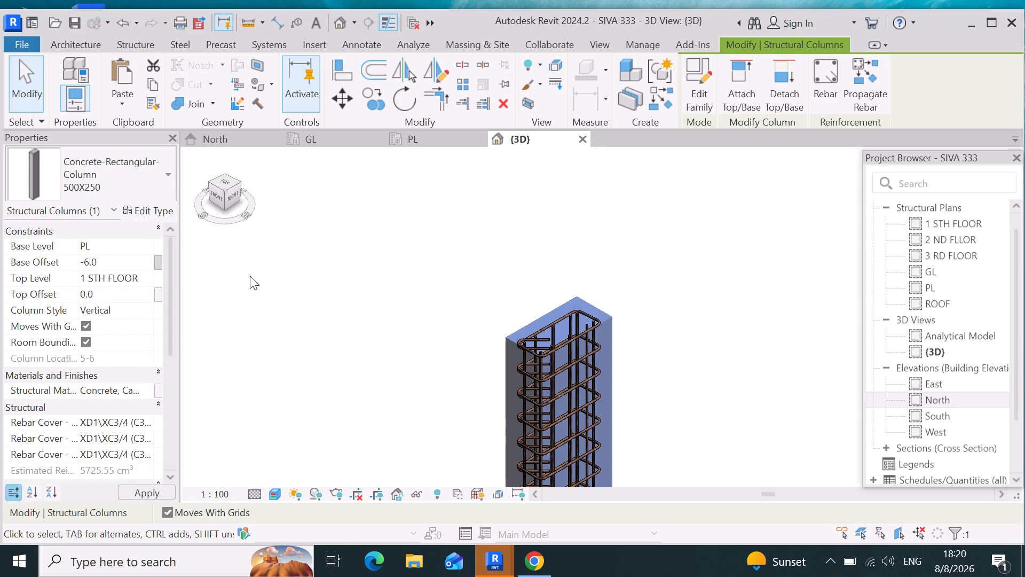
pyautogui.scroll(-10, 510, 304)
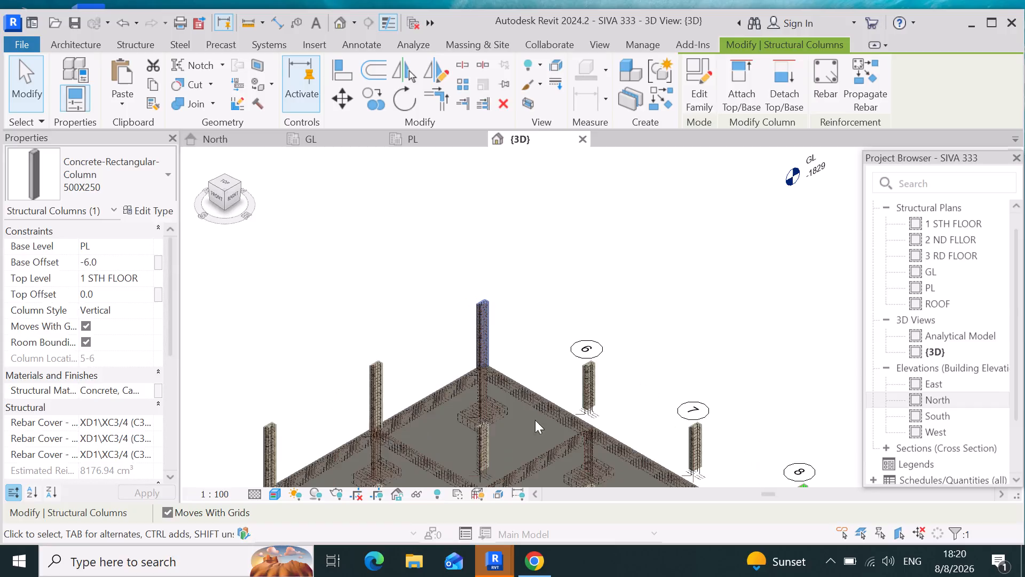
pyautogui.scroll(3, 392, 480)
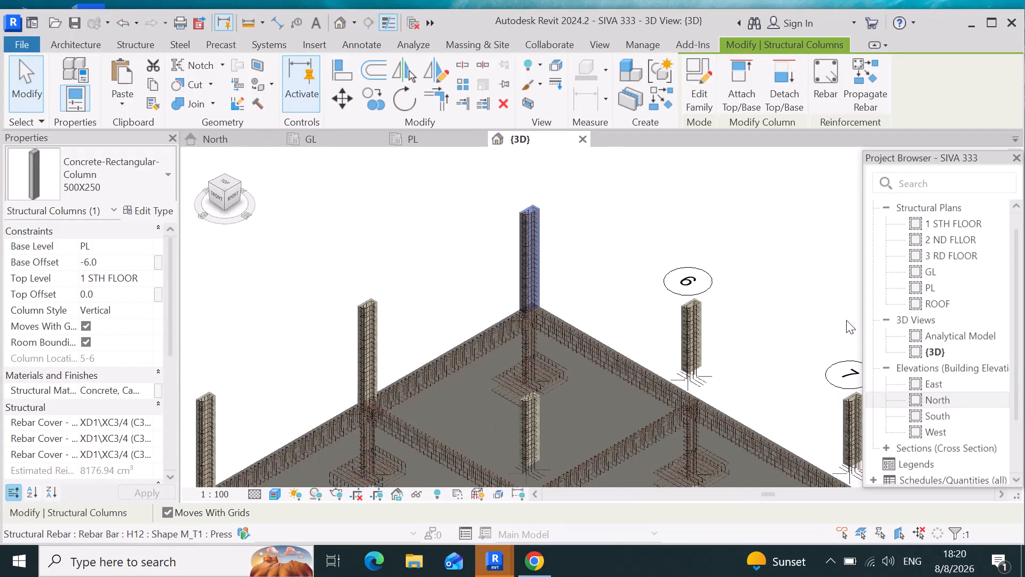
pyautogui.scroll(7, 806, 264)
pyautogui.scroll(4, 617, 307)
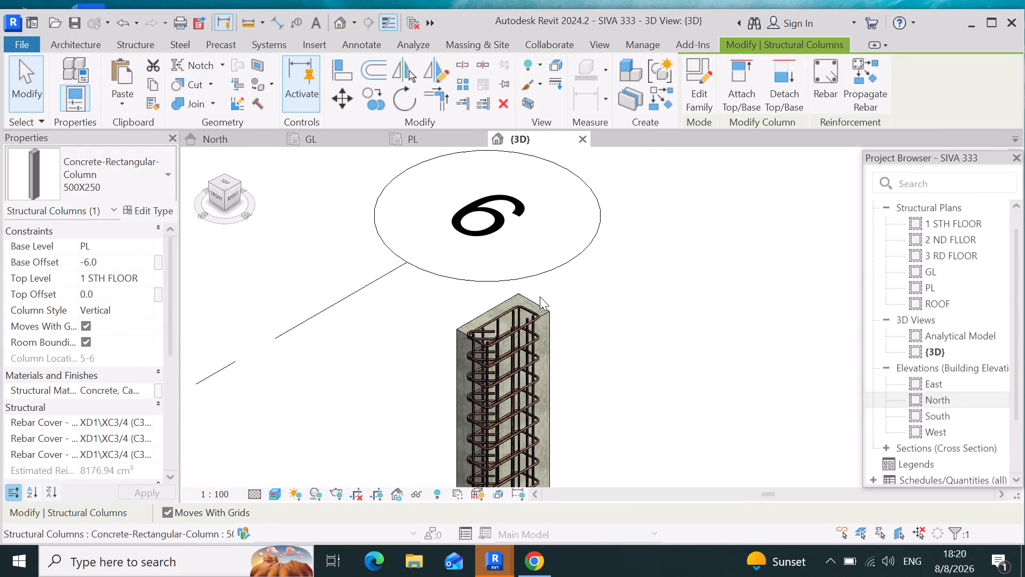
pyautogui.click(521, 290)
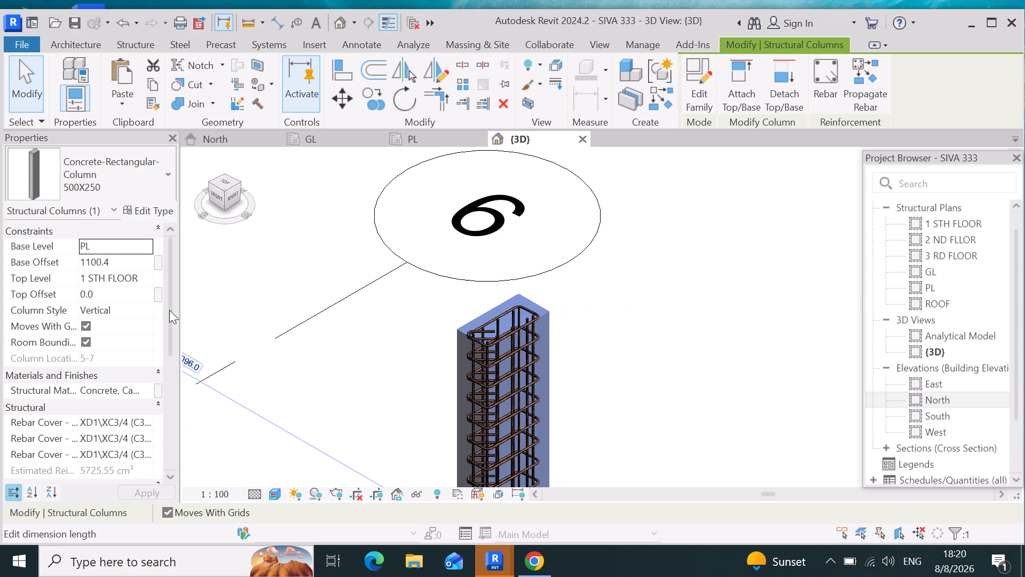
pyautogui.click(135, 264)
pyautogui.press('BackSpace')
pyautogui.write('-6')
pyautogui.press('Return')
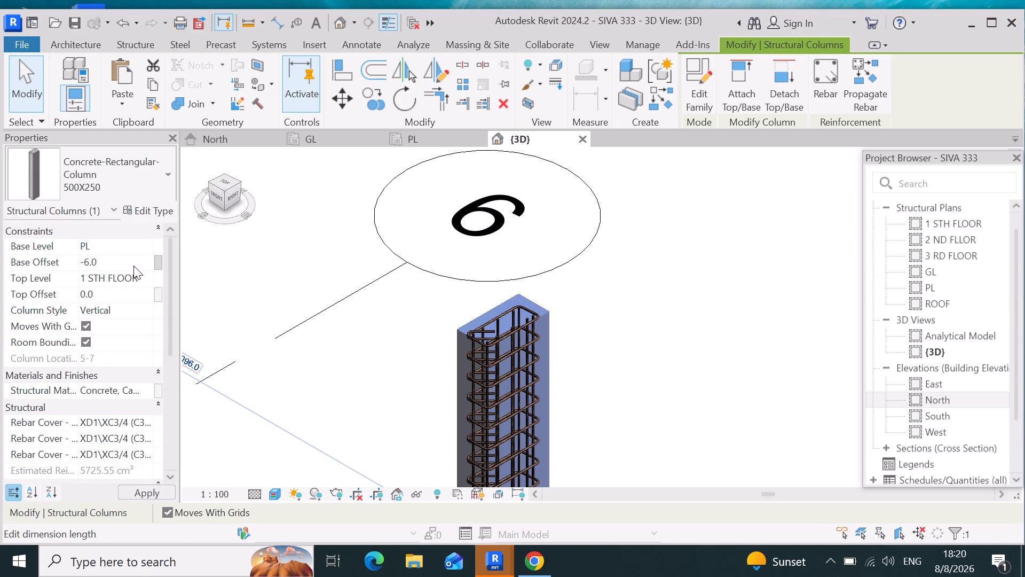
# Set the base offset of the four first-storey edge columns beside grid bubbles 7, 8, 9 and 10 to -6 together.
pyautogui.scroll(-8, 488, 306)
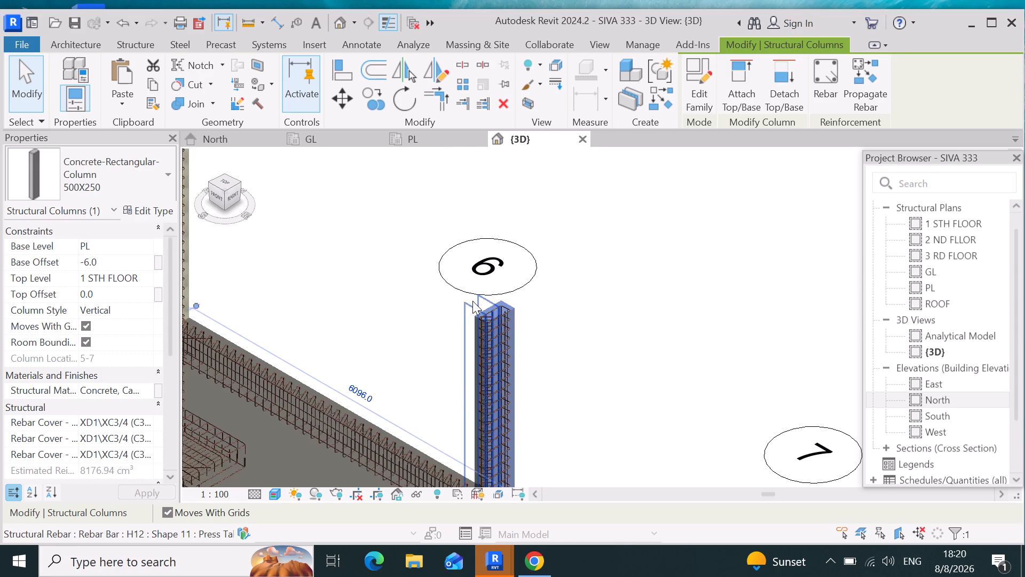
pyautogui.scroll(-3, 472, 301)
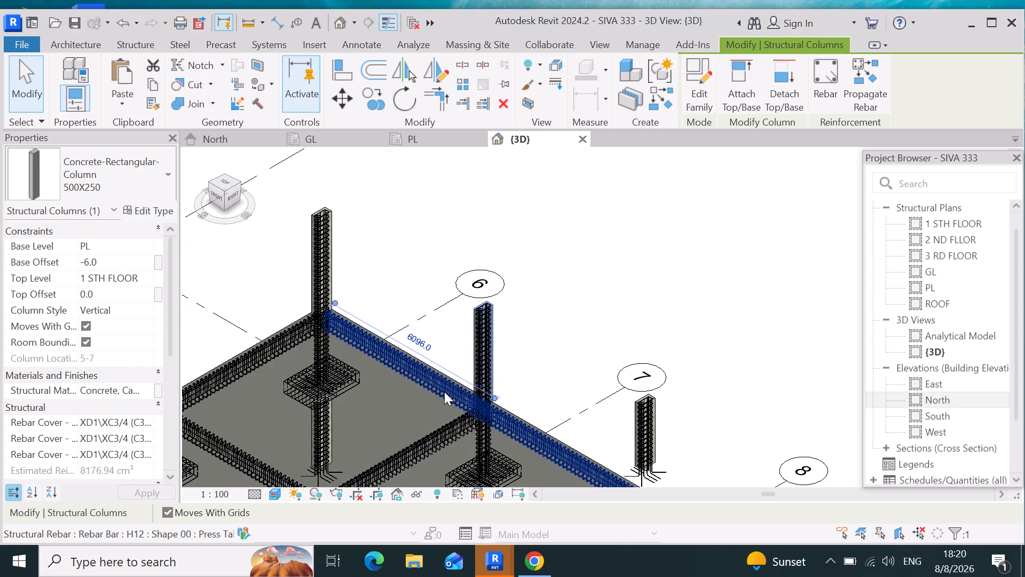
pyautogui.scroll(-4, 526, 322)
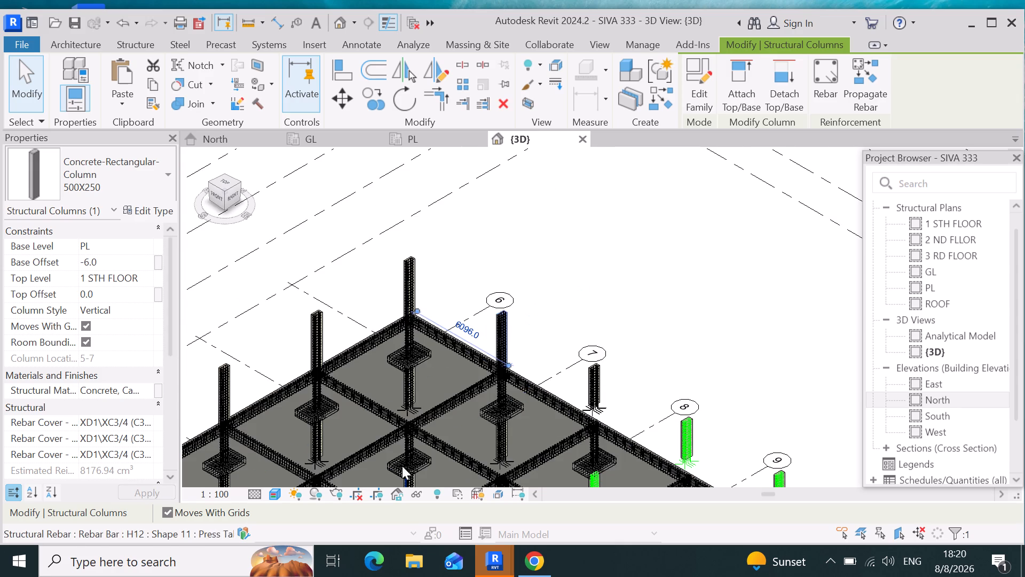
pyautogui.scroll(8, 582, 361)
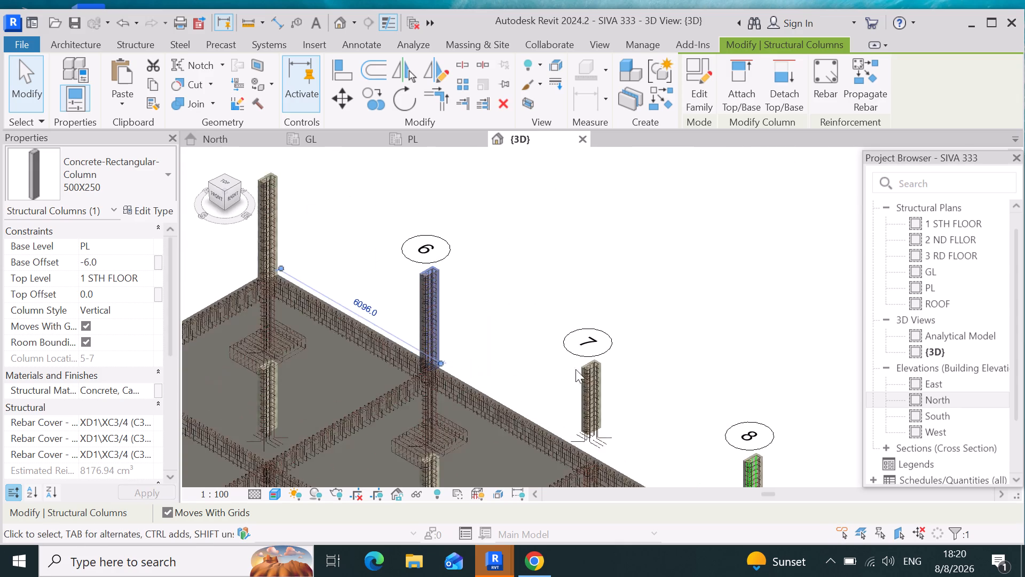
pyautogui.scroll(6, 575, 369)
pyautogui.scroll(4, 626, 313)
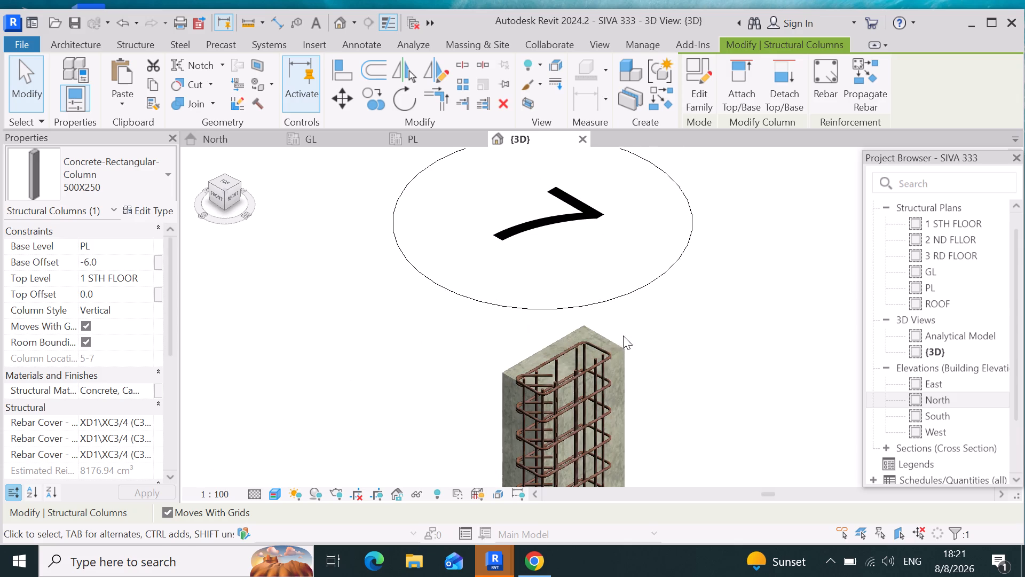
pyautogui.click(628, 352)
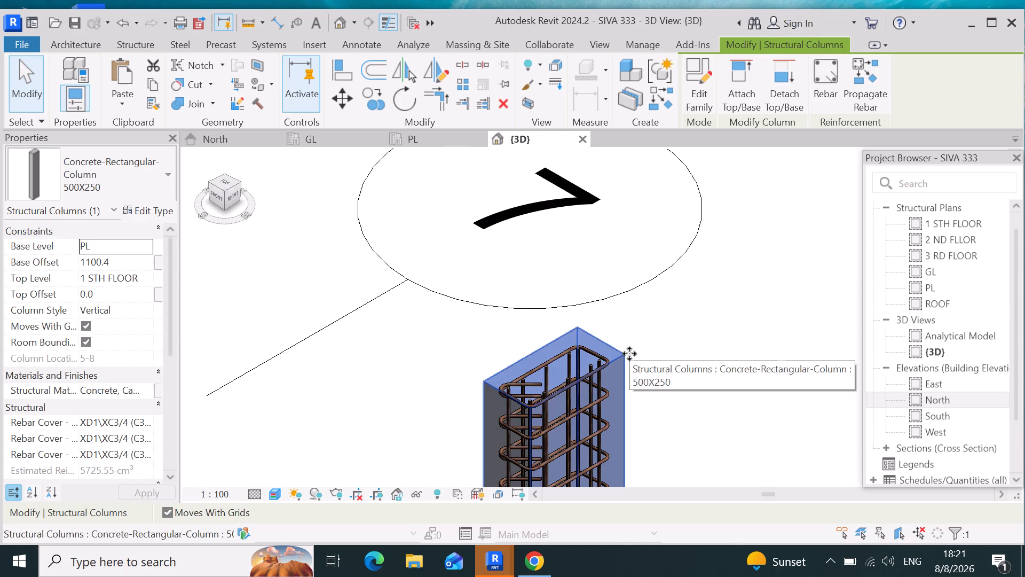
pyautogui.scroll(-5, 574, 188)
pyautogui.scroll(-5, 596, 245)
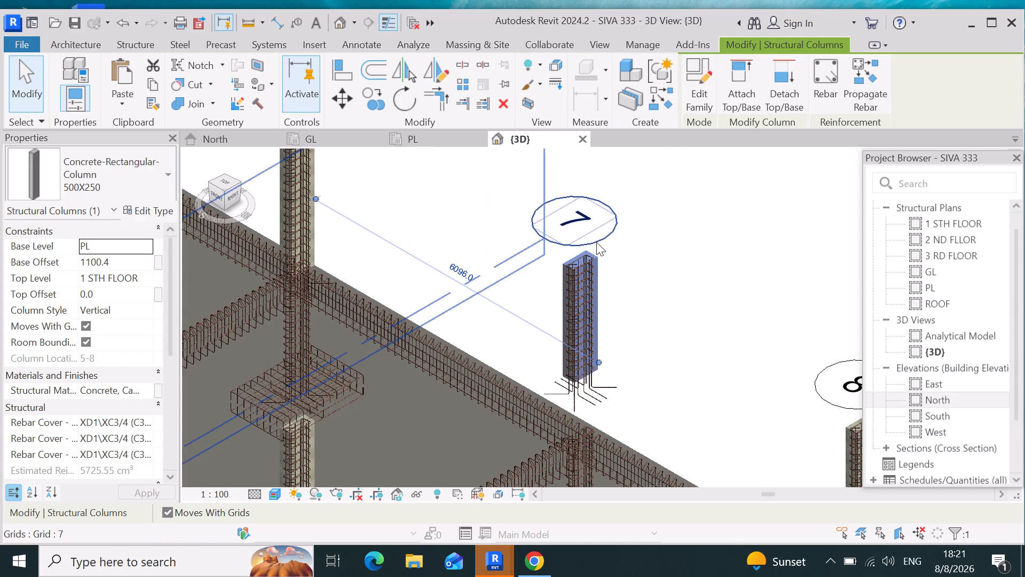
pyautogui.scroll(-5, 596, 242)
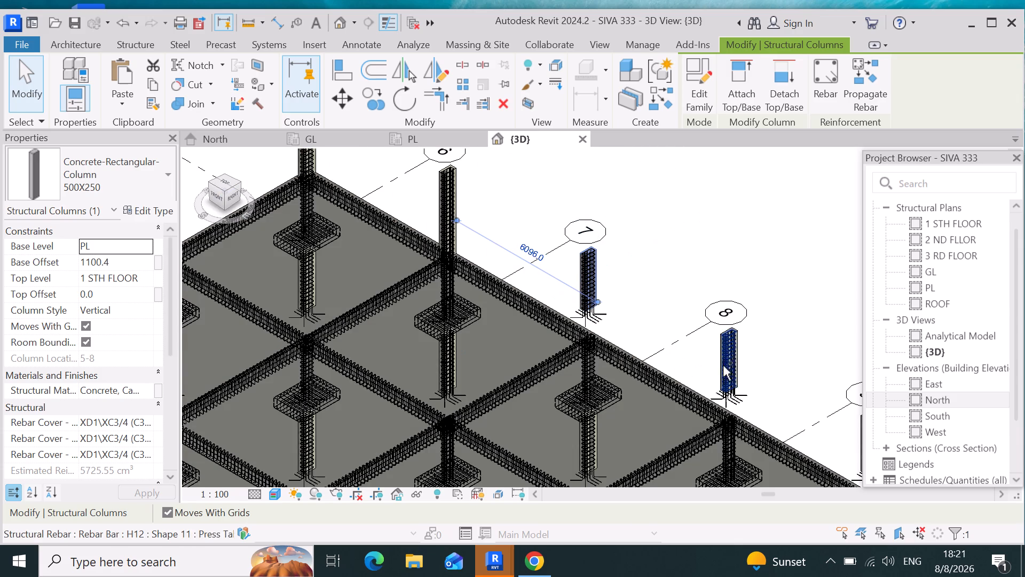
pyautogui.keyDown('ctrl'); pyautogui.scroll(4, 738, 336); pyautogui.keyUp('ctrl')
pyautogui.scroll(7, 743, 327)
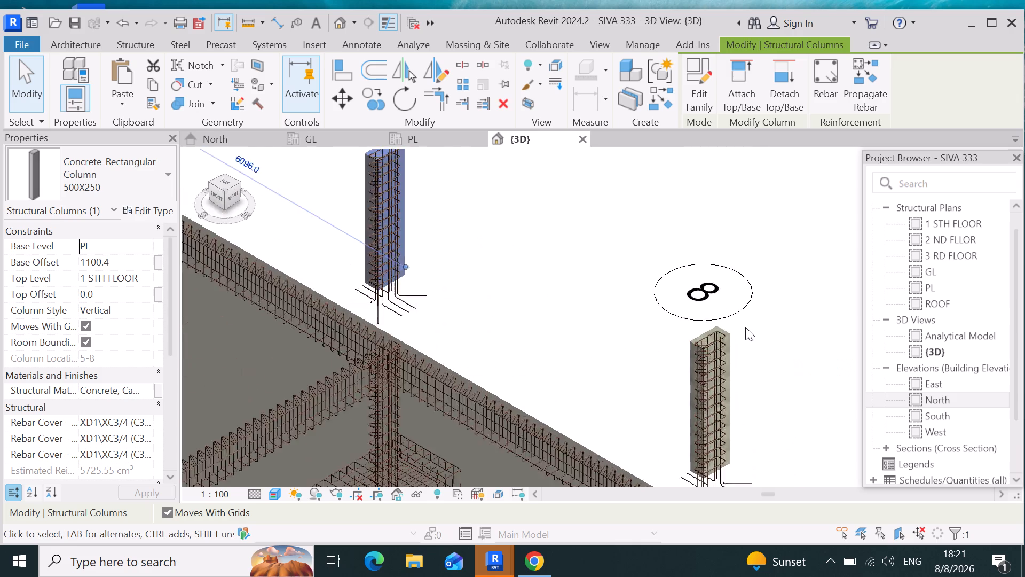
pyautogui.scroll(4, 745, 327)
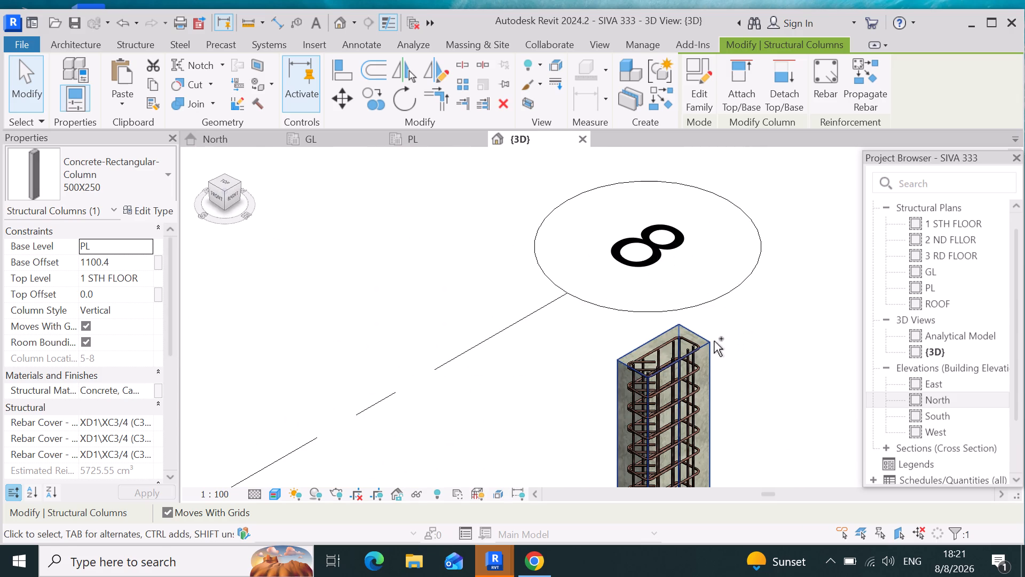
pyautogui.keyDown('ctrl'); pyautogui.click(714, 341); pyautogui.keyUp('ctrl')
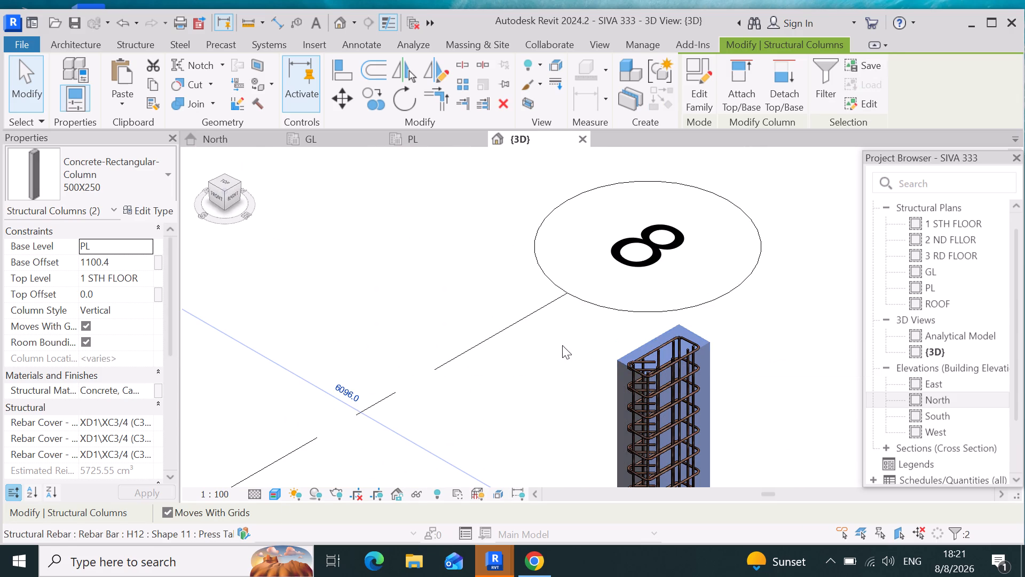
pyautogui.scroll(-11, 565, 338)
pyautogui.scroll(-5, 514, 294)
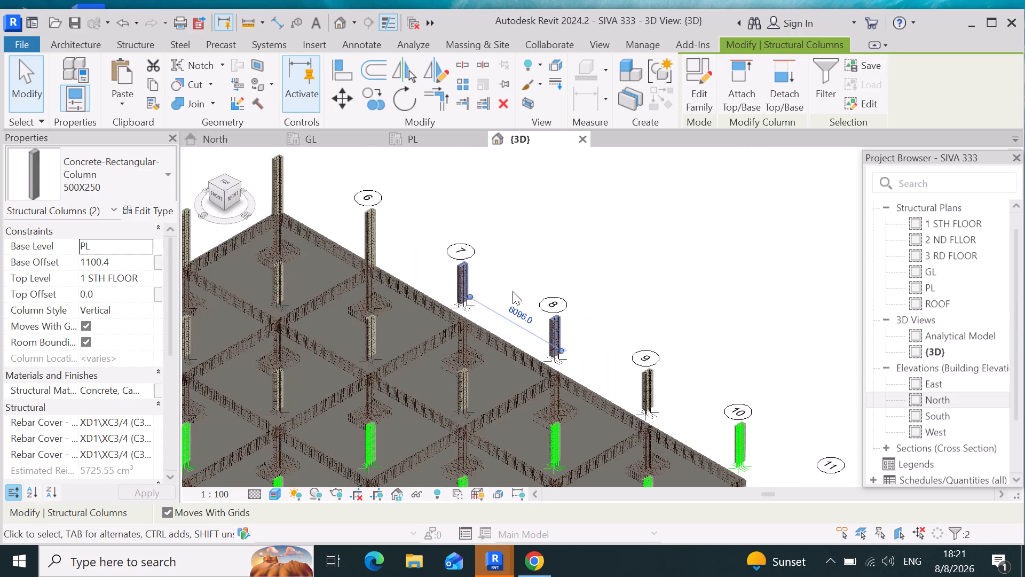
pyautogui.scroll(7, 699, 401)
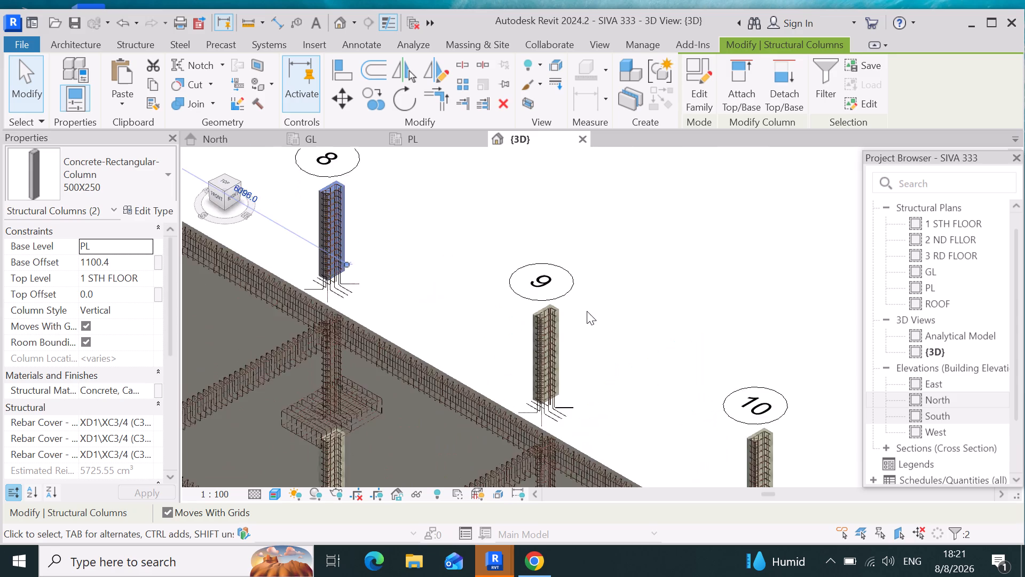
pyautogui.scroll(4, 587, 311)
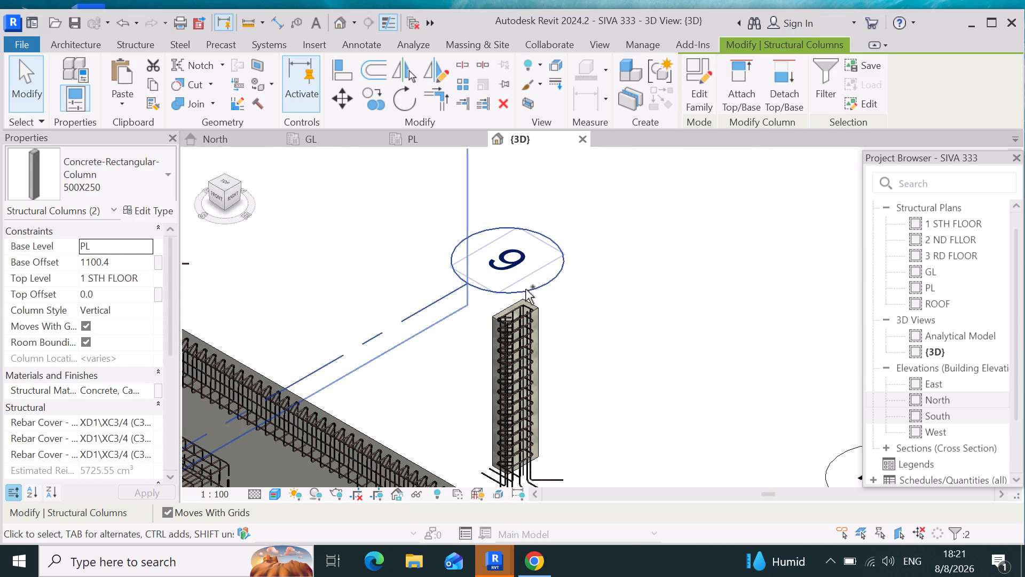
pyautogui.scroll(7, 531, 301)
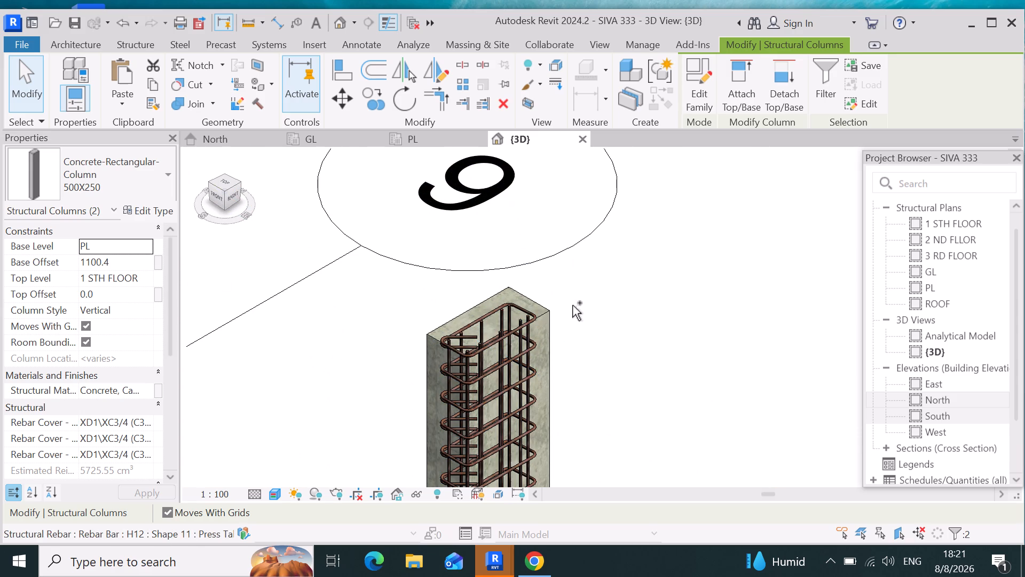
pyautogui.keyDown('ctrl'); pyautogui.click(546, 304); pyautogui.keyUp('ctrl')
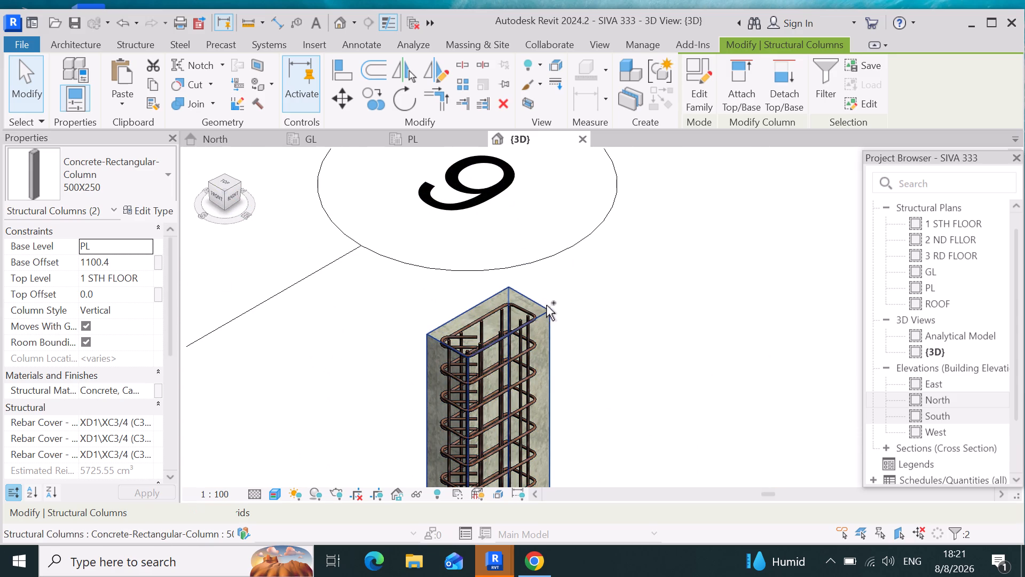
pyautogui.scroll(-10, 439, 286)
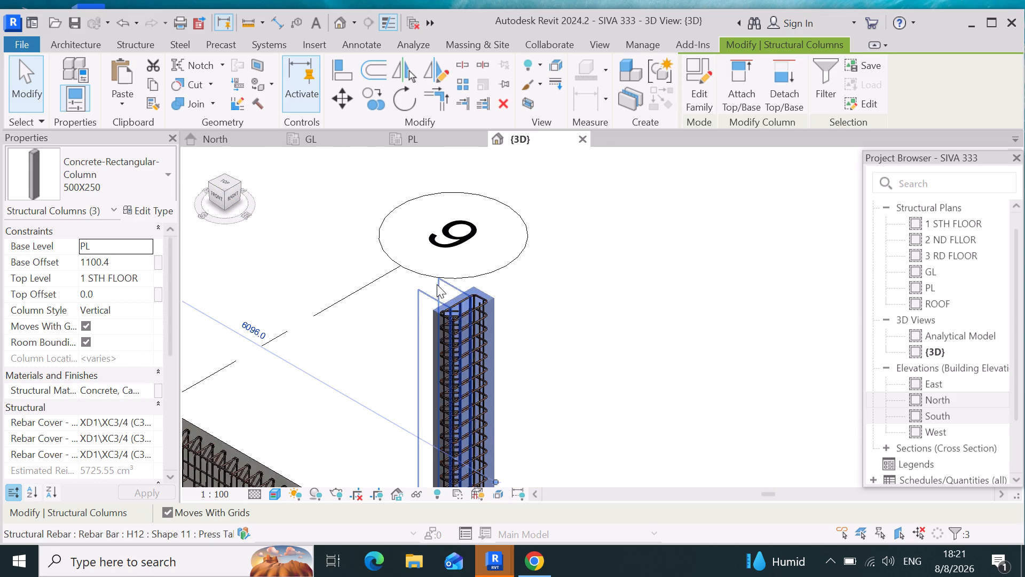
pyautogui.scroll(-5, 437, 284)
pyautogui.scroll(4, 607, 374)
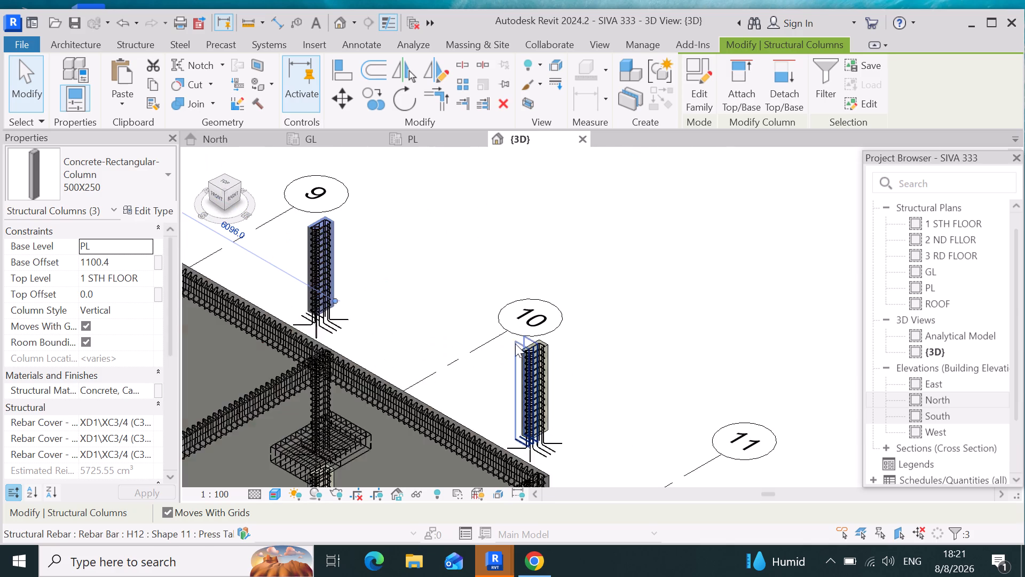
pyautogui.scroll(5, 514, 344)
pyautogui.scroll(11, 563, 372)
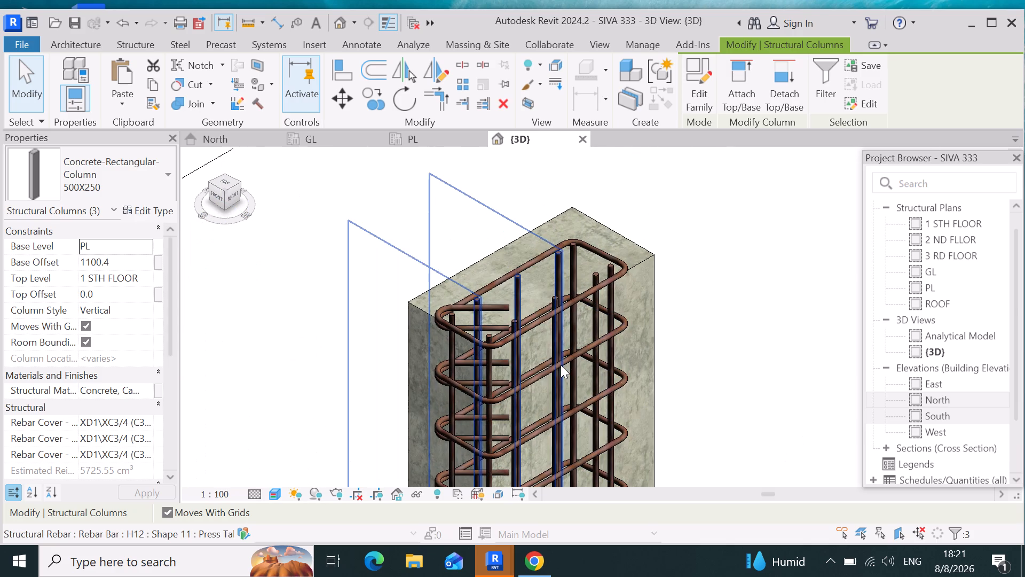
pyautogui.keyDown('ctrl'); pyautogui.click(646, 260); pyautogui.keyUp('ctrl')
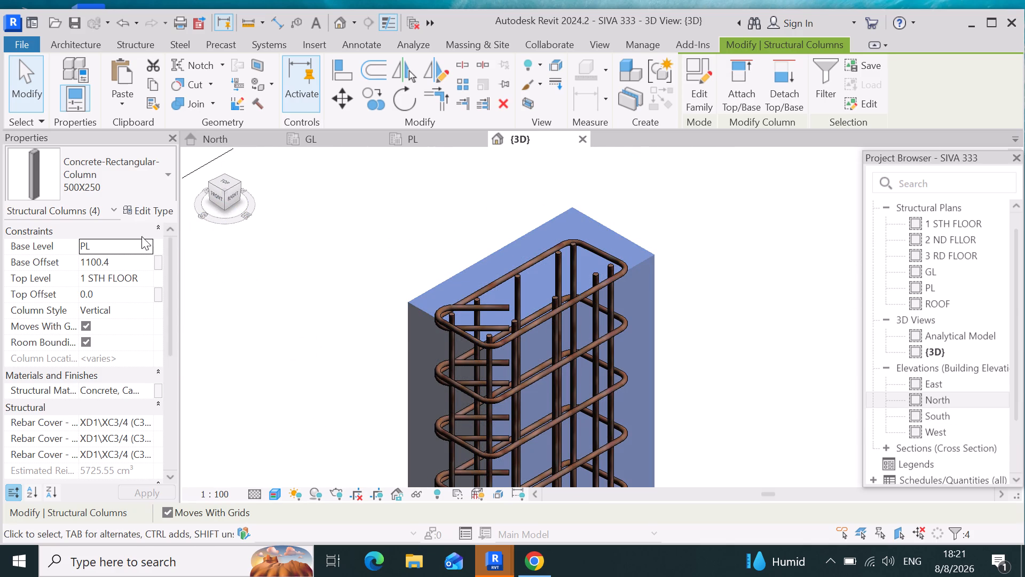
pyautogui.click(120, 263)
pyautogui.press('BackSpace')
pyautogui.write('-6')
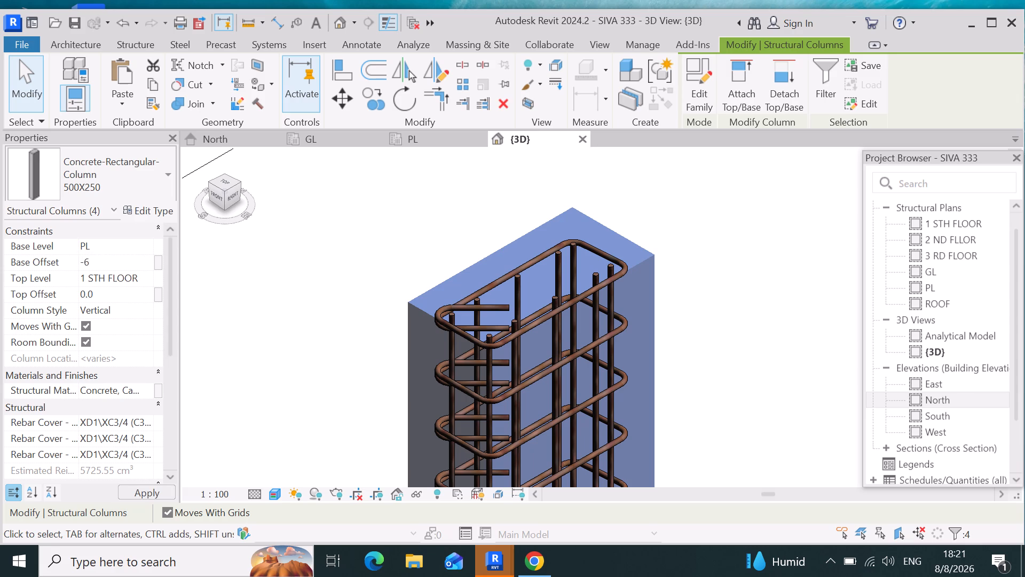
pyautogui.press('Return')
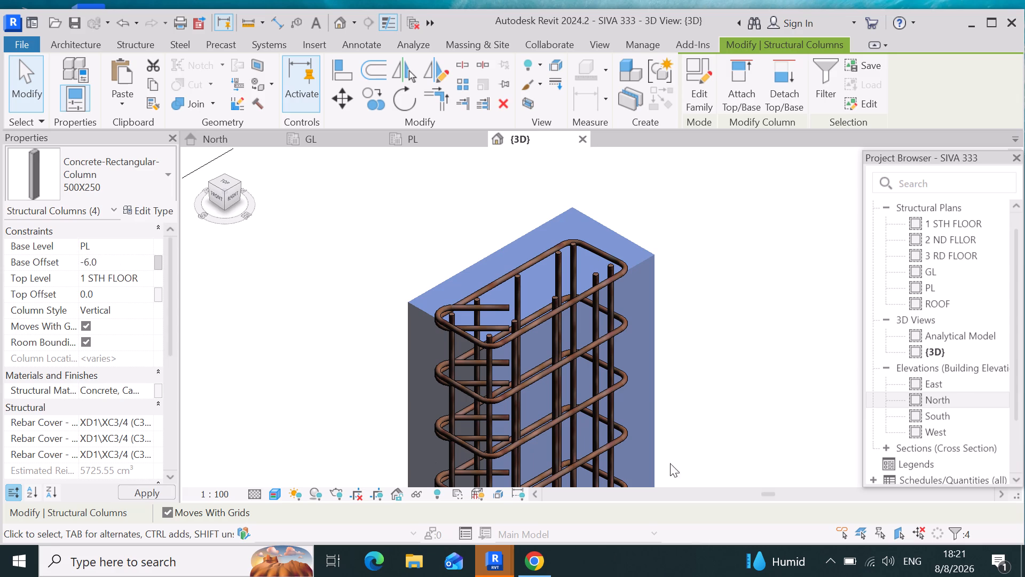
# Set the base offset of the five first-storey columns along grid 4, from location 4-7 to the slab's far edge, to -6 together.
pyautogui.scroll(-10, 711, 306)
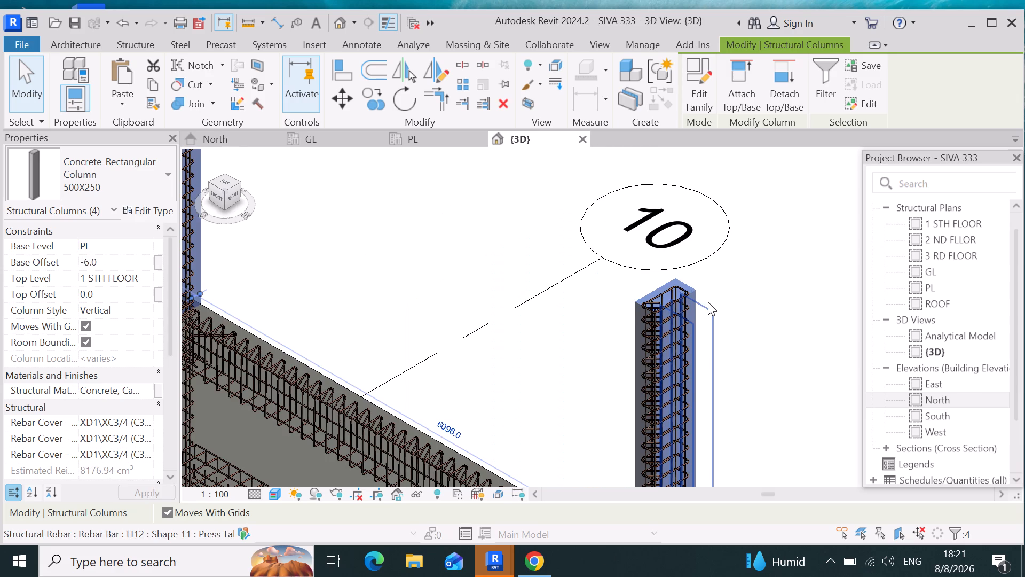
pyautogui.scroll(-5, 694, 279)
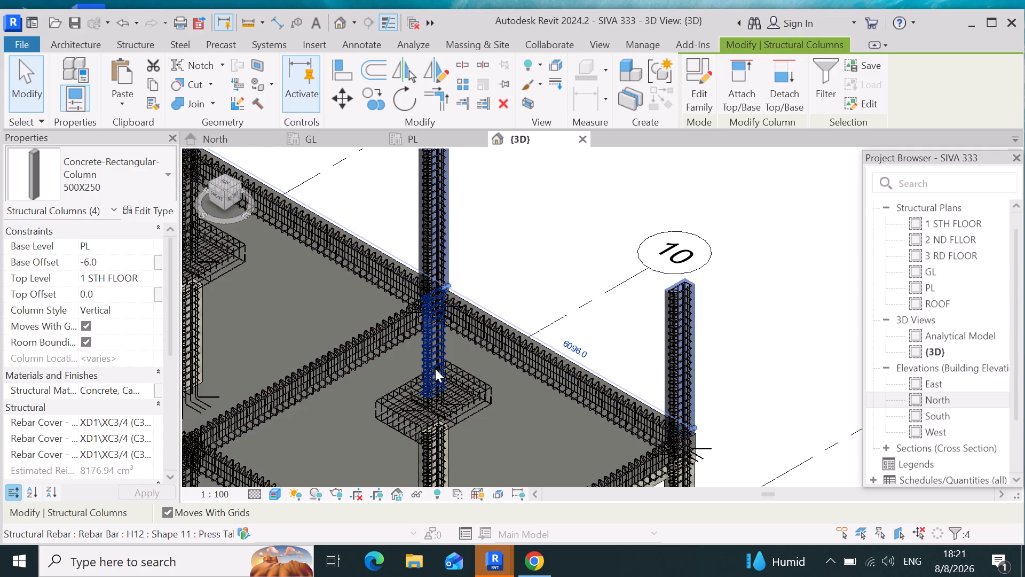
pyautogui.scroll(-8, 455, 354)
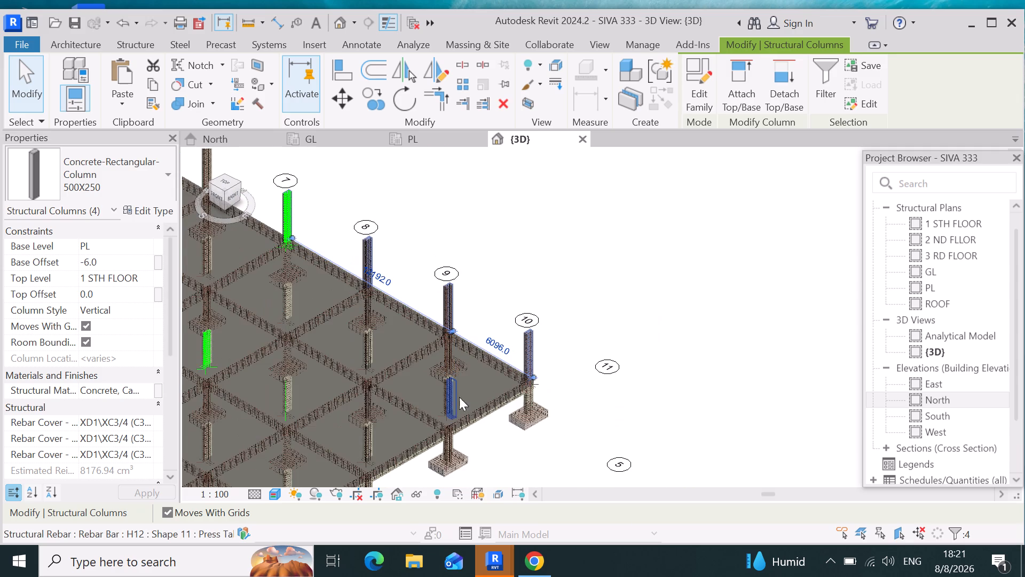
pyautogui.scroll(-3, 507, 410)
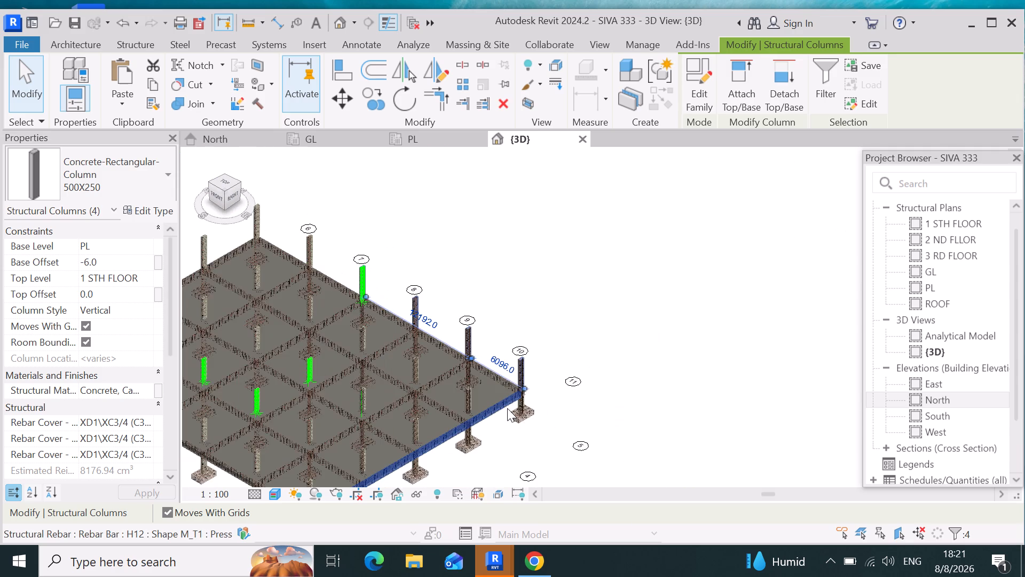
pyautogui.scroll(3, 267, 307)
pyautogui.scroll(16, 253, 233)
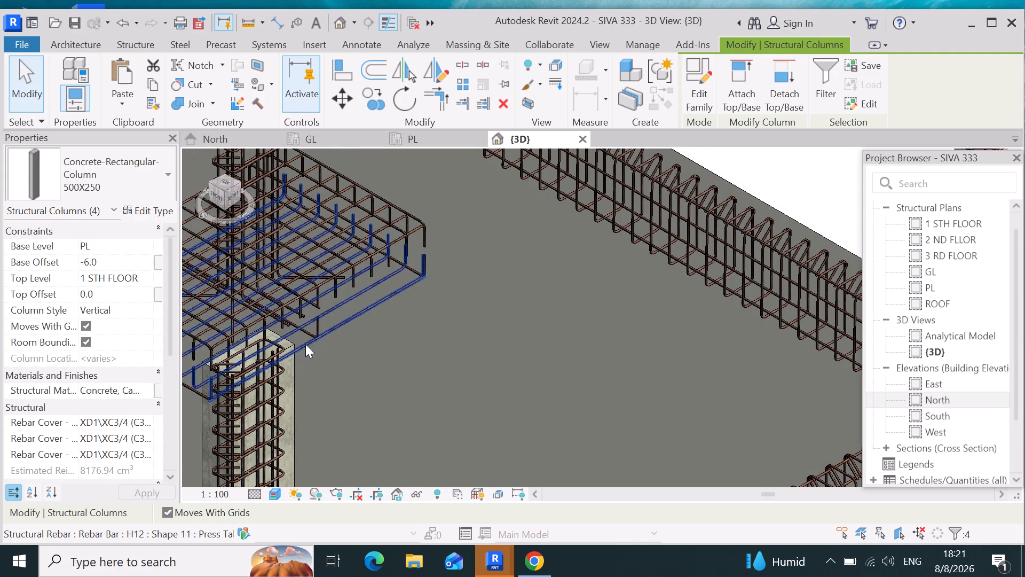
pyautogui.scroll(7, 295, 334)
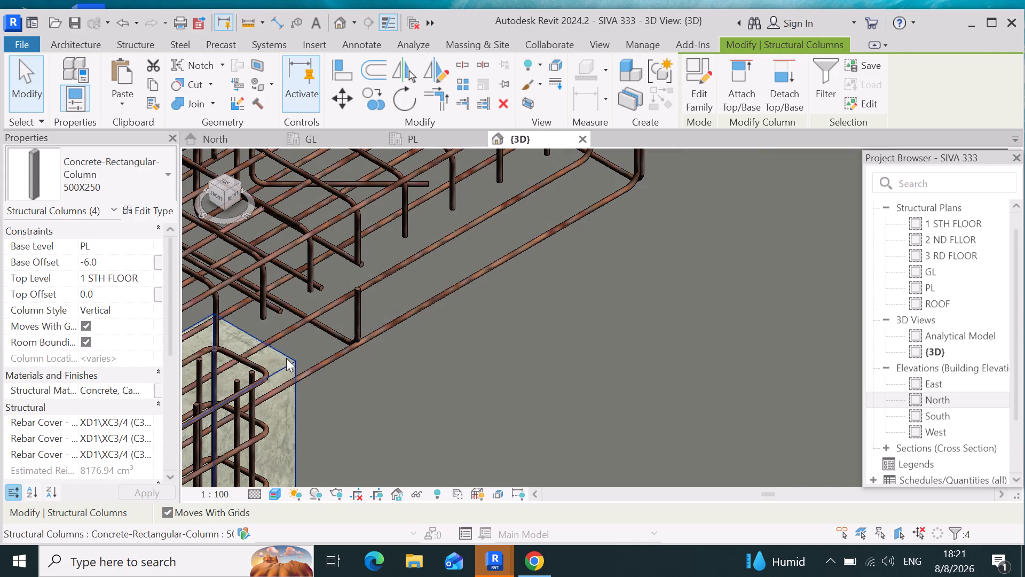
pyautogui.click(286, 358)
pyautogui.scroll(-5, 548, 302)
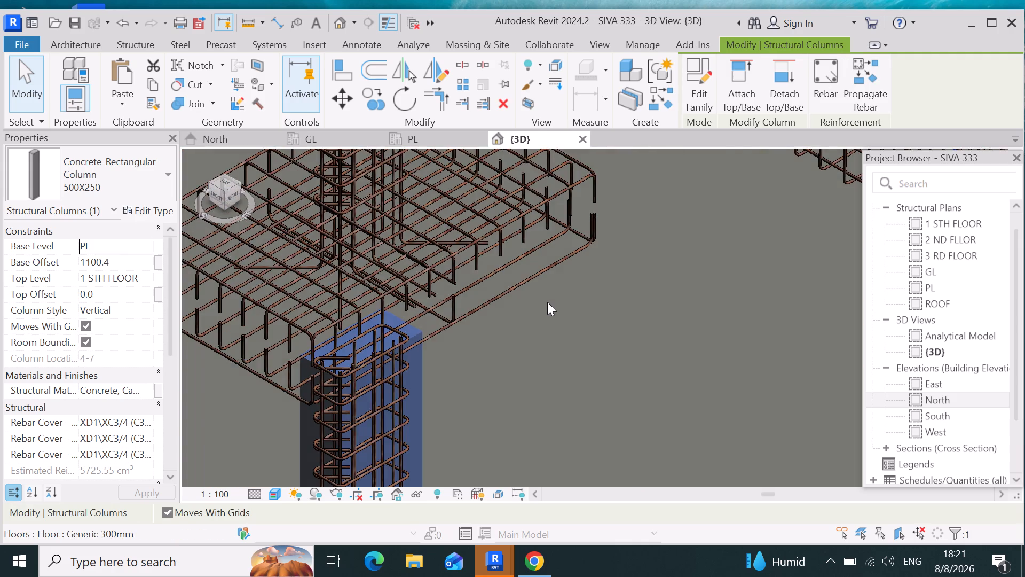
pyautogui.scroll(-5, 547, 301)
pyautogui.scroll(-9, 351, 247)
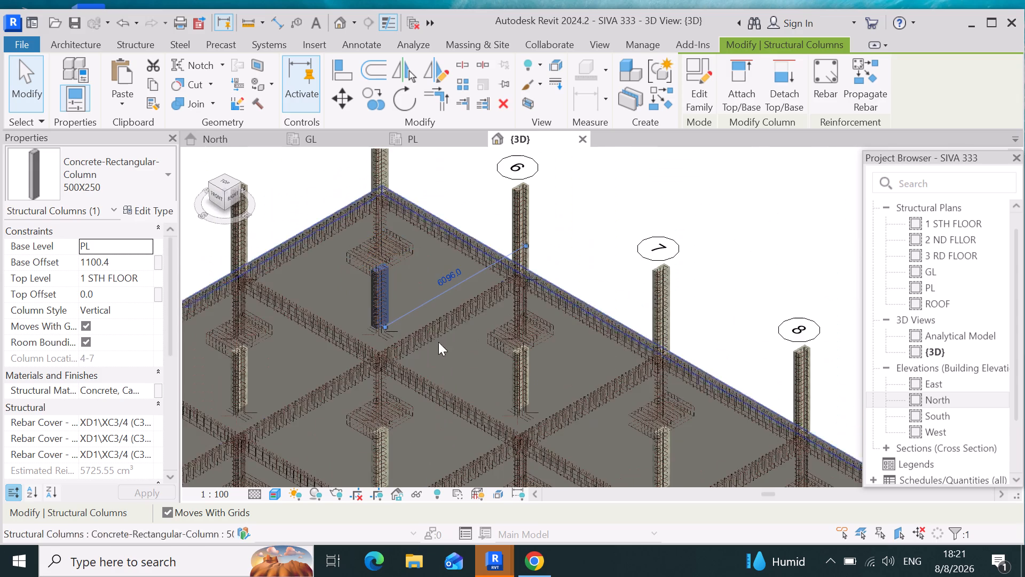
pyautogui.scroll(4, 498, 385)
pyautogui.scroll(2, 567, 381)
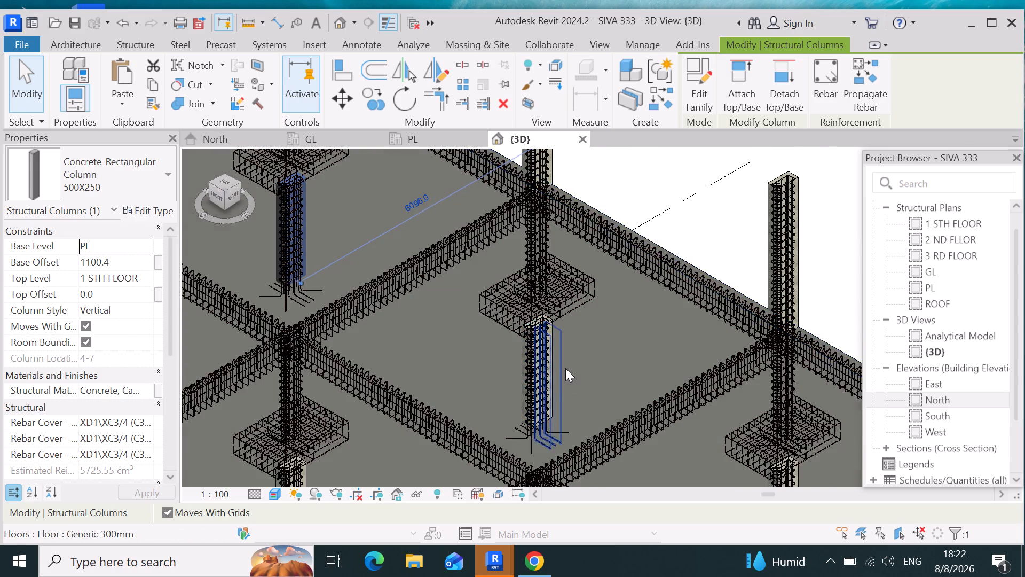
pyautogui.scroll(2, 565, 368)
pyautogui.scroll(8, 529, 287)
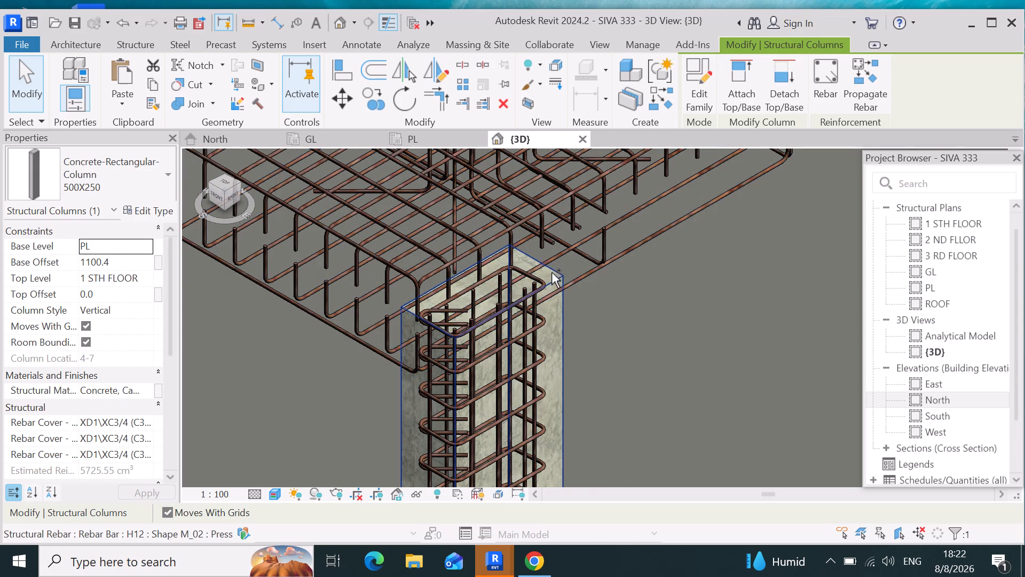
pyautogui.keyDown('ctrl'); pyautogui.scroll(3, 554, 274); pyautogui.keyUp('ctrl')
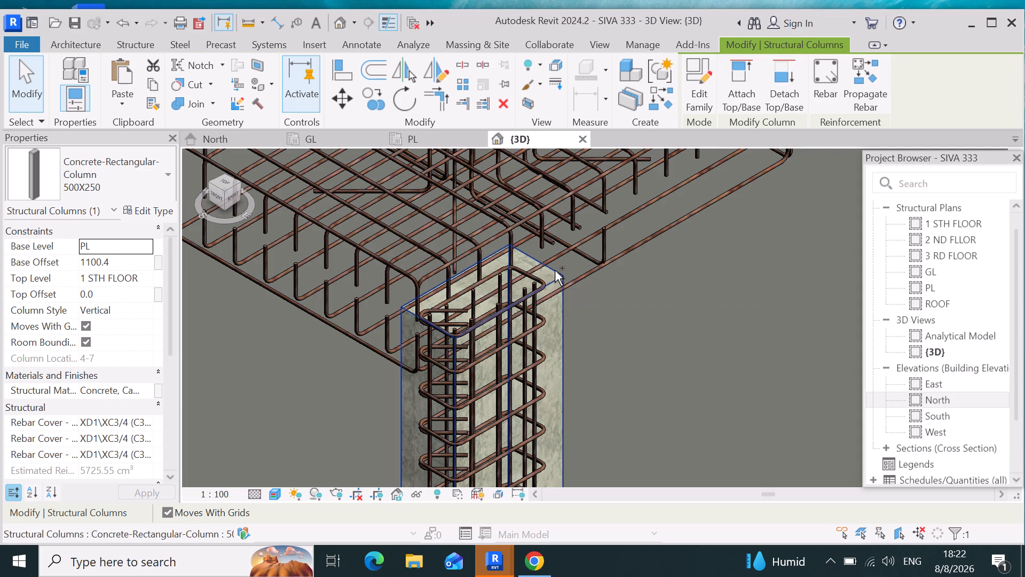
pyautogui.keyDown('ctrl'); pyautogui.click(555, 270); pyautogui.keyUp('ctrl')
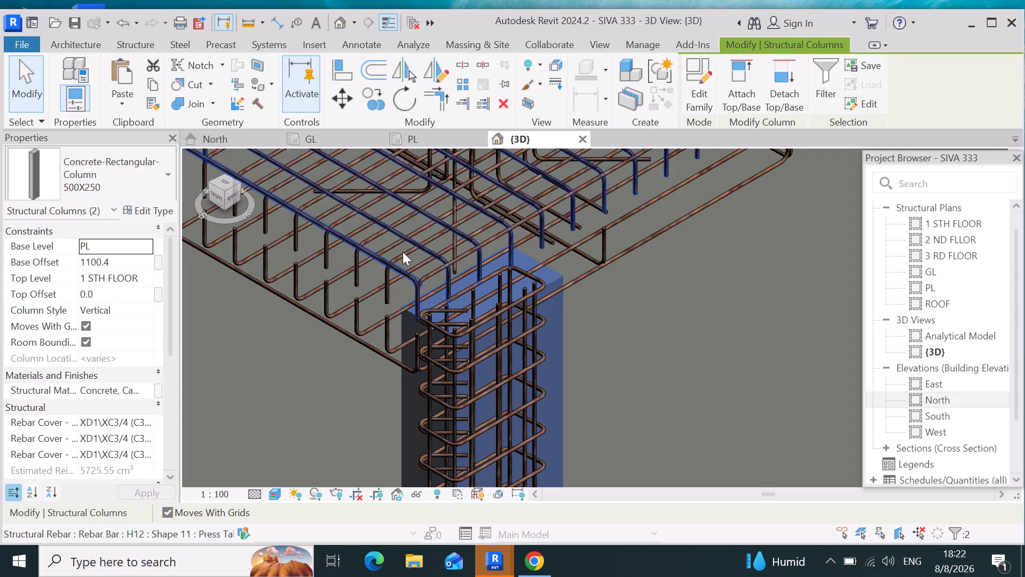
pyautogui.scroll(-17, 407, 249)
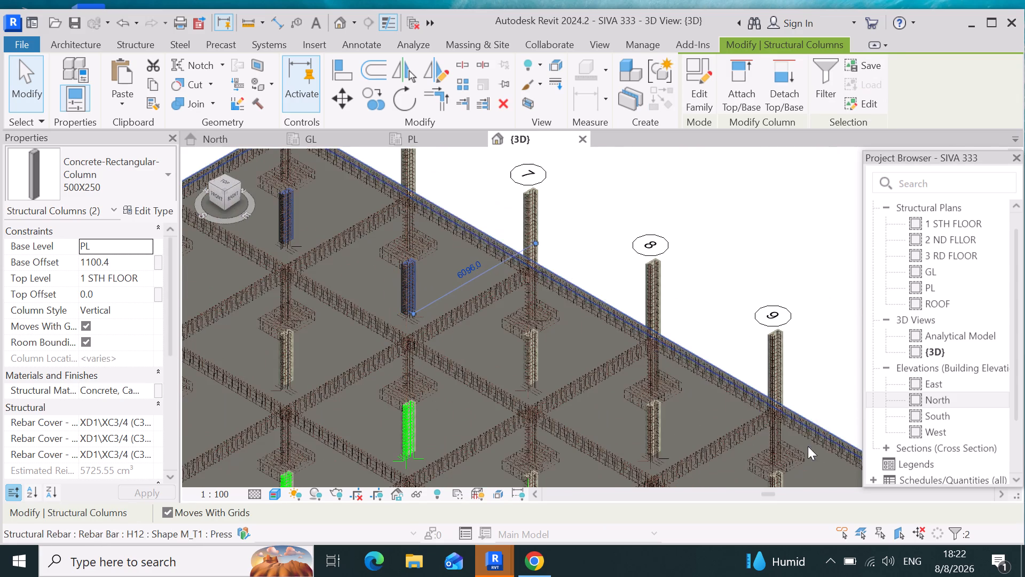
pyautogui.scroll(11, 545, 339)
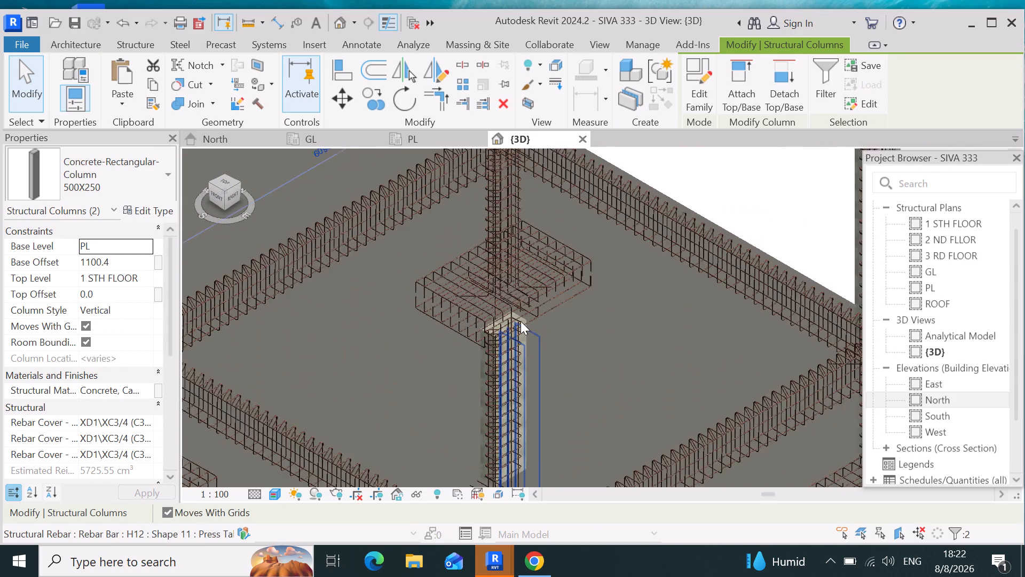
pyautogui.scroll(12, 521, 321)
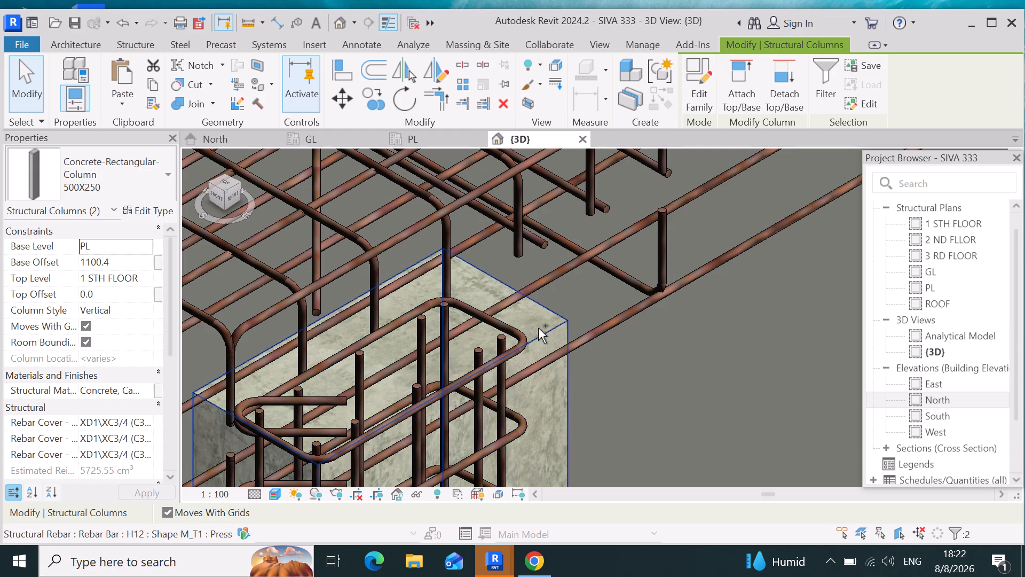
pyautogui.keyDown('ctrl'); pyautogui.click(538, 324); pyautogui.keyUp('ctrl')
pyautogui.scroll(-3, 472, 255)
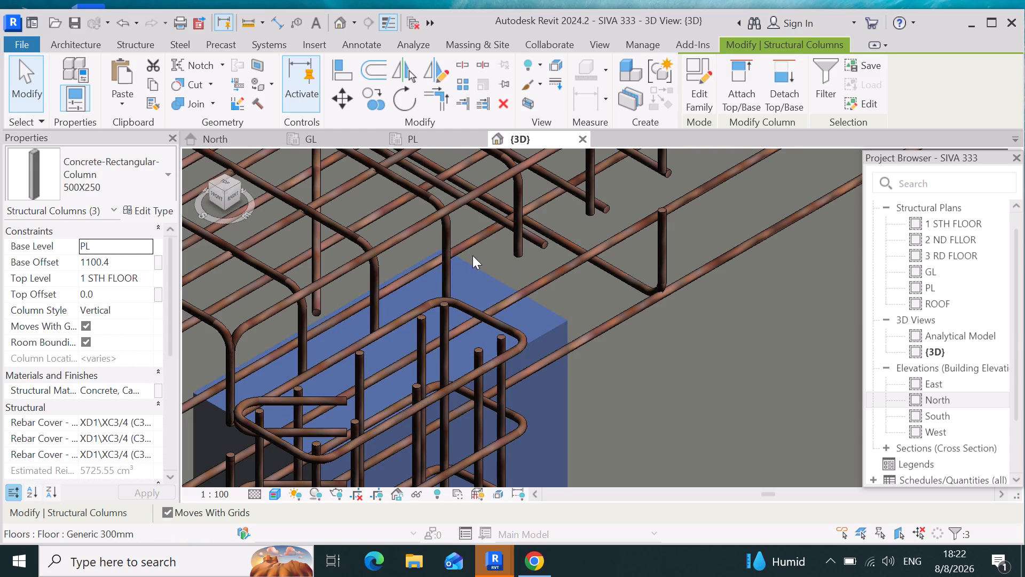
pyautogui.scroll(-19, 472, 255)
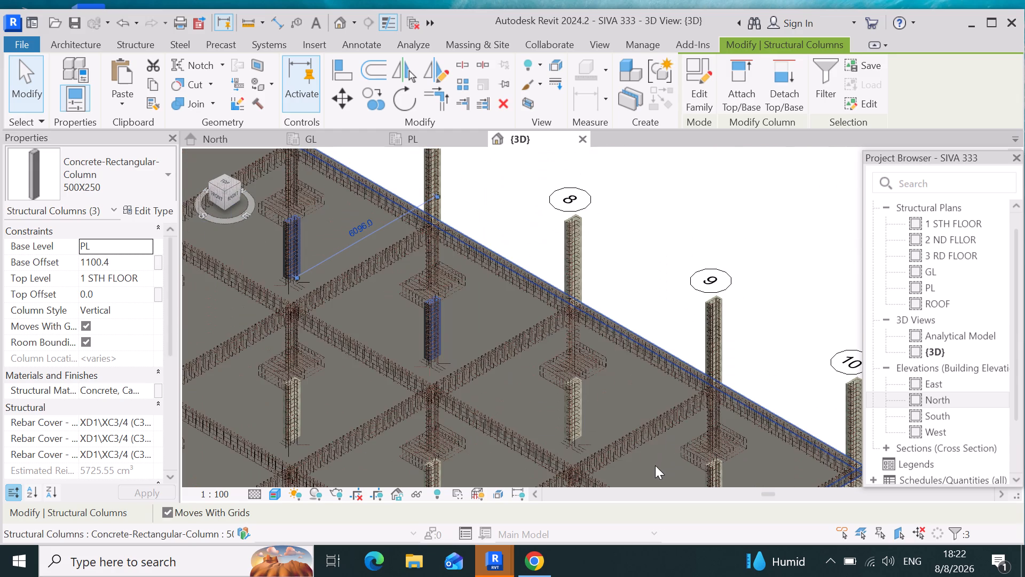
pyautogui.scroll(2, 617, 441)
pyautogui.scroll(3, 582, 414)
pyautogui.scroll(5, 549, 319)
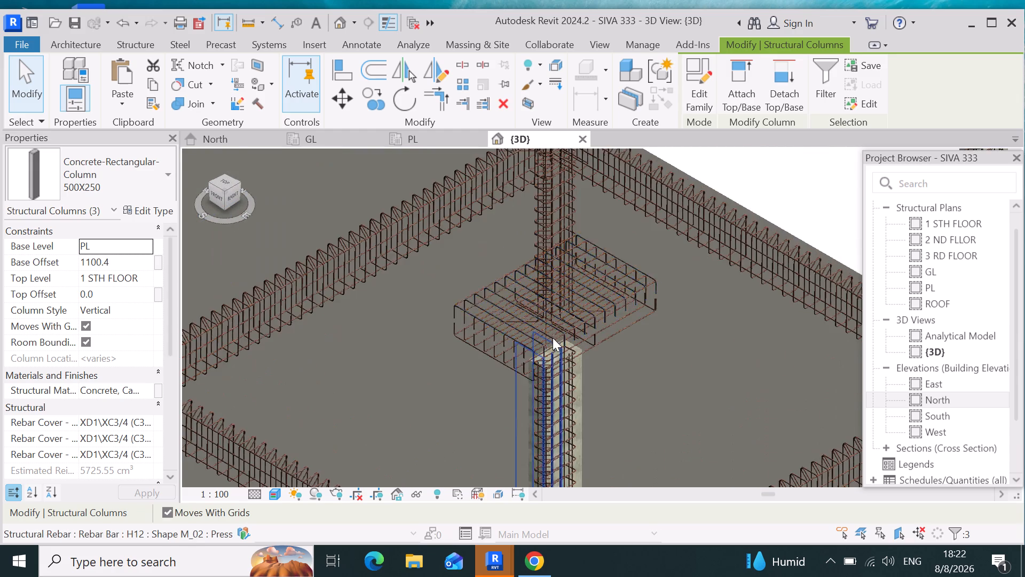
pyautogui.scroll(5, 553, 338)
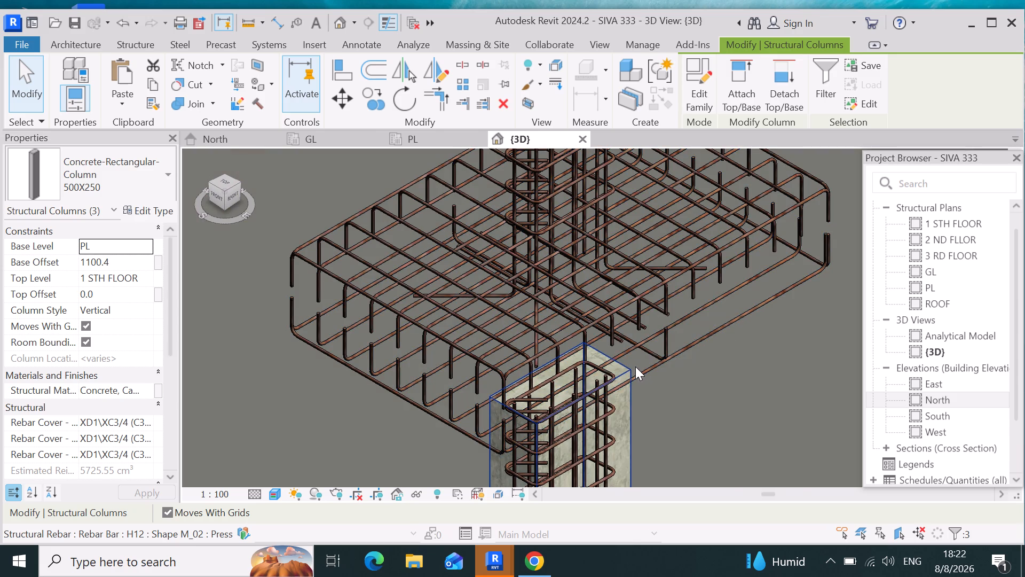
pyautogui.scroll(7, 621, 369)
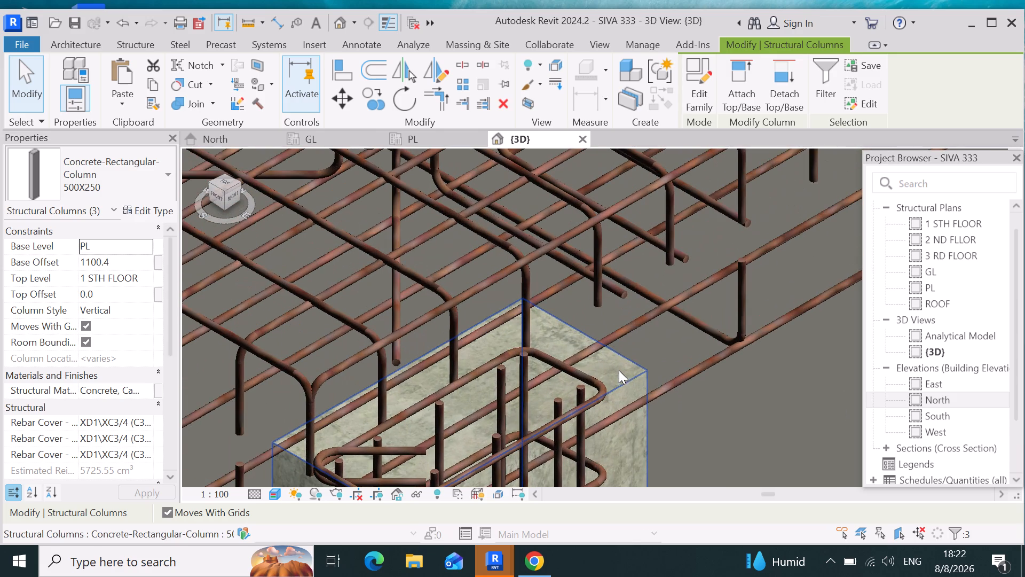
pyautogui.keyDown('ctrl'); pyautogui.click(604, 370); pyautogui.keyUp('ctrl')
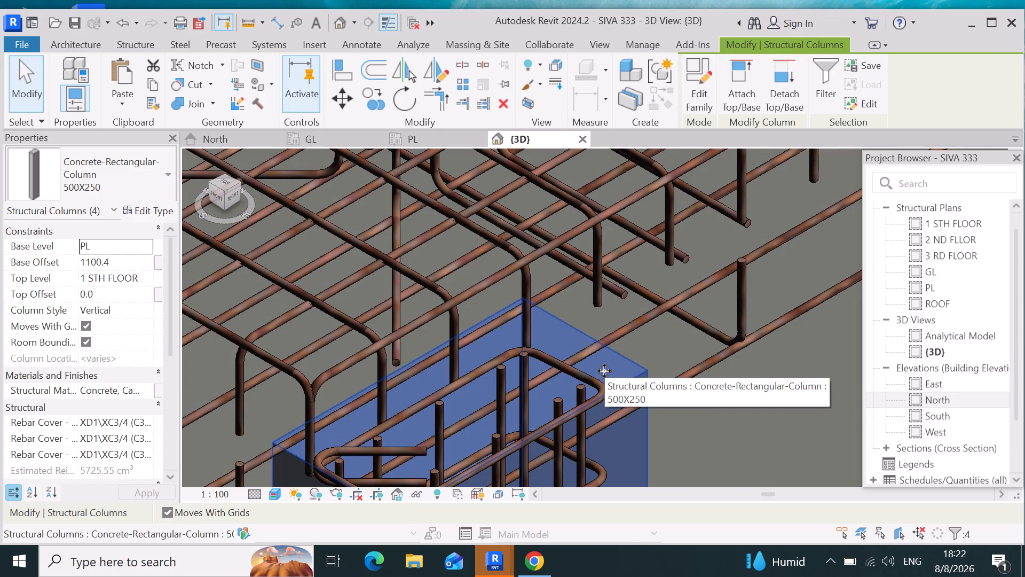
pyautogui.scroll(-20, 570, 340)
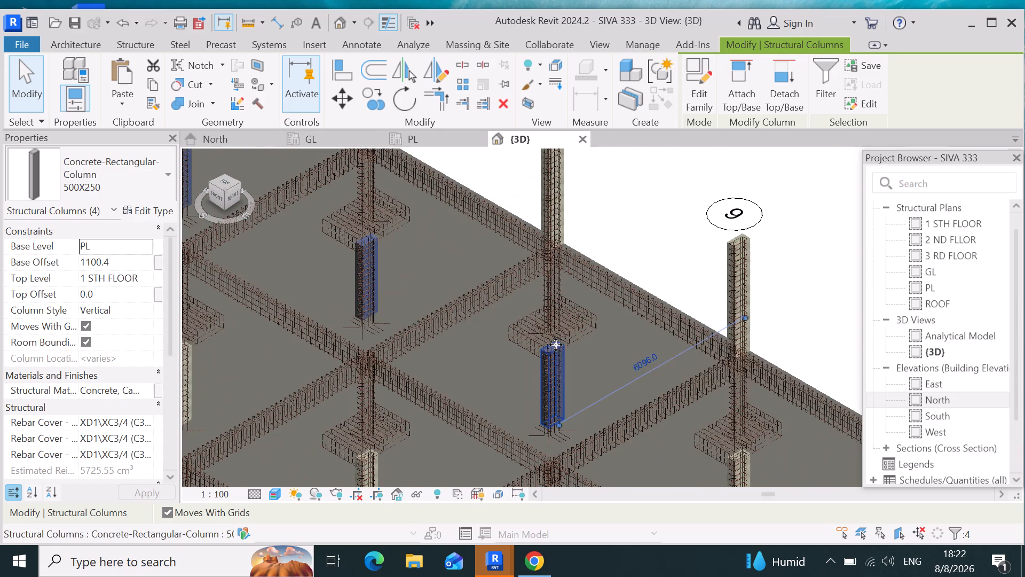
pyautogui.scroll(-4, 554, 346)
pyautogui.scroll(14, 635, 423)
pyautogui.scroll(6, 693, 350)
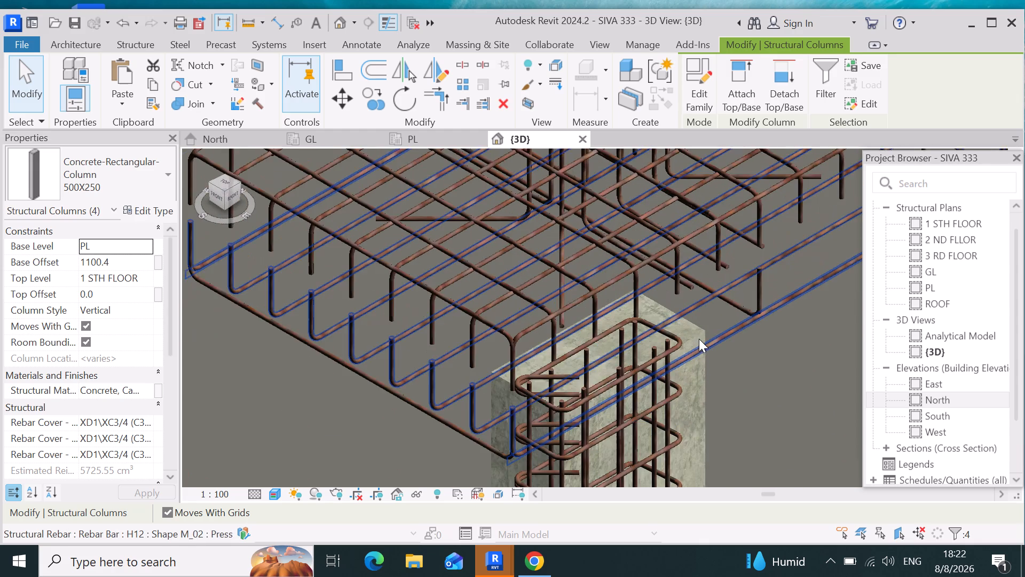
pyautogui.scroll(4, 699, 339)
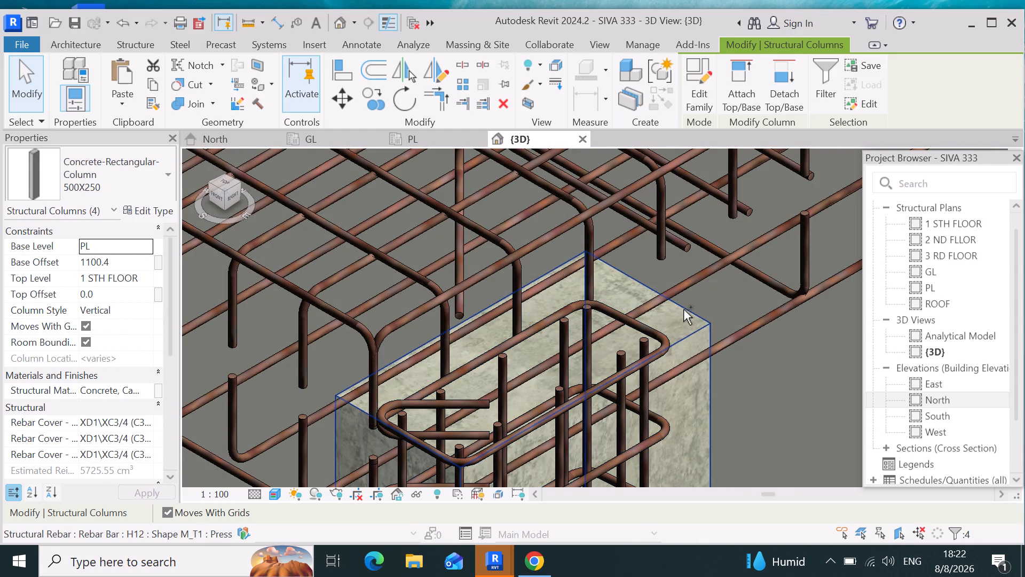
pyautogui.keyDown('ctrl'); pyautogui.click(679, 316); pyautogui.keyUp('ctrl')
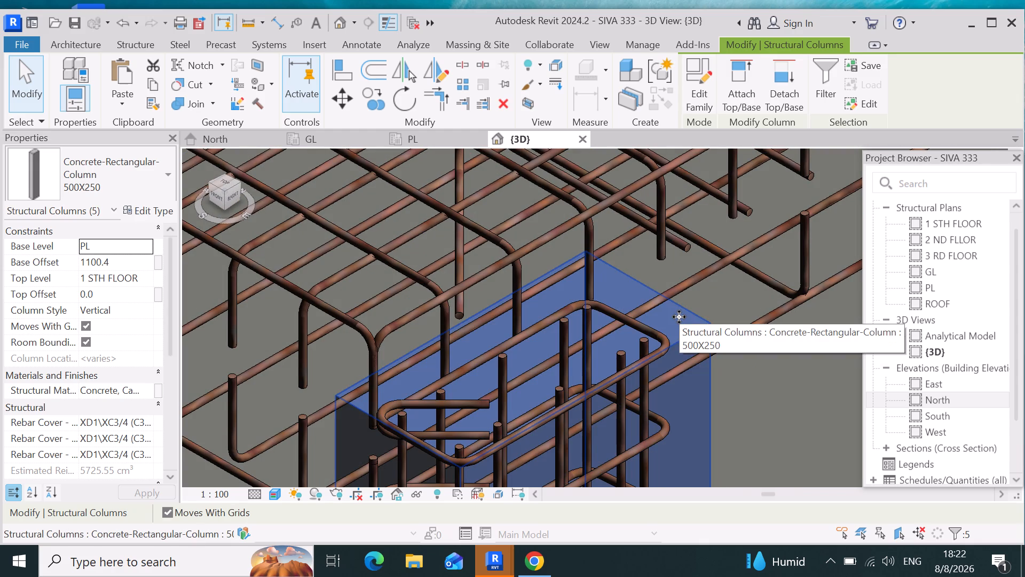
pyautogui.click(120, 263)
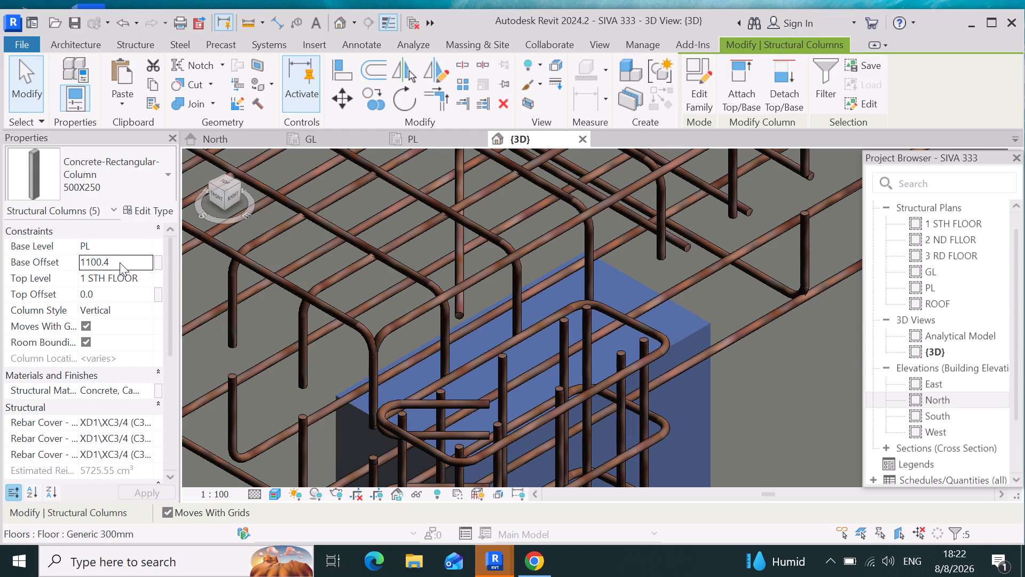
pyautogui.press('BackSpace')
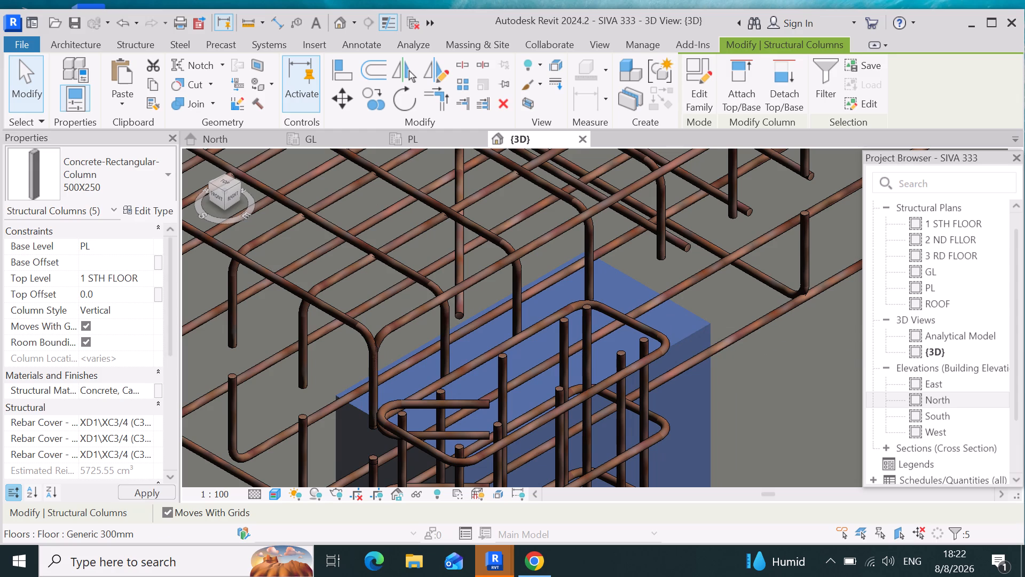
pyautogui.write('-6')
pyautogui.press('Return')
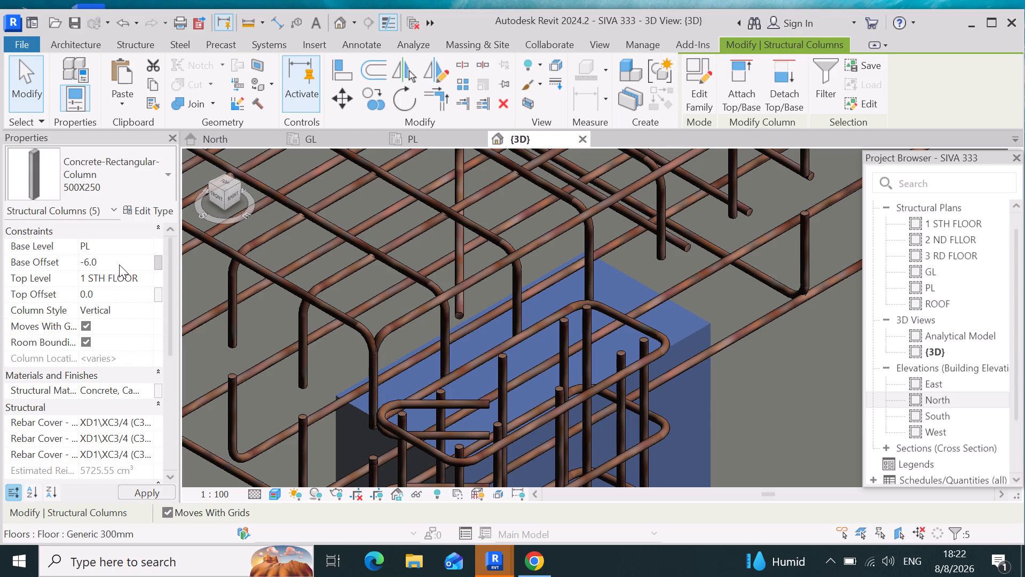
# Select the six first-storey columns on grids 7 and 8, from grid 3 to the slab edge, and open their base offset for editing.
pyautogui.scroll(-5, 605, 243)
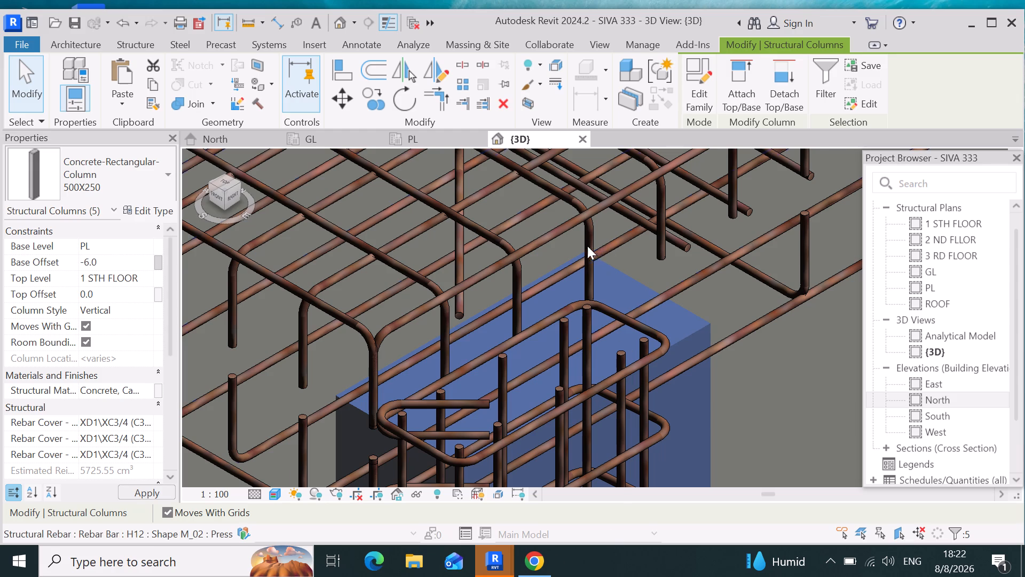
pyautogui.scroll(-4, 583, 247)
pyautogui.scroll(-5, 559, 324)
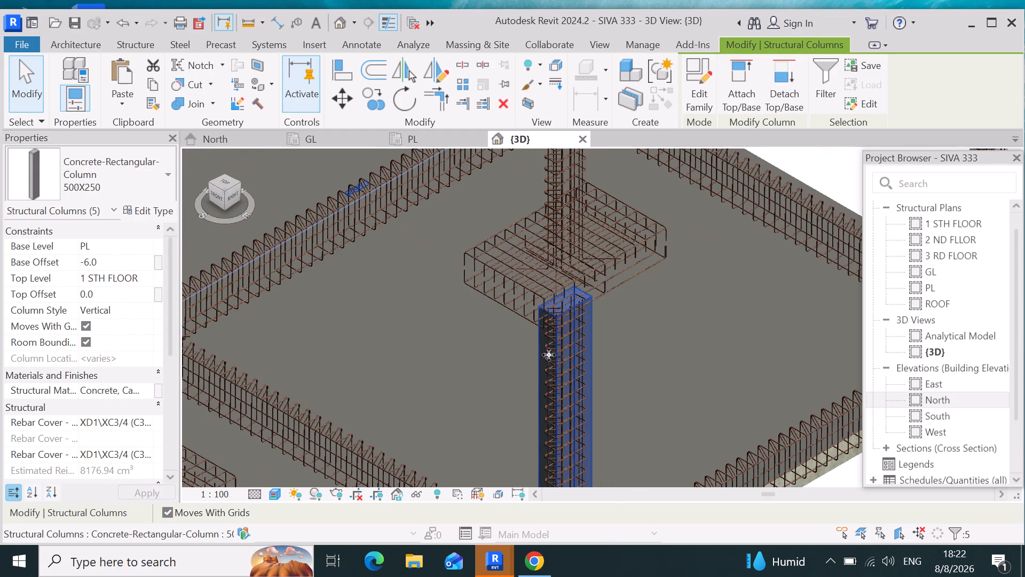
pyautogui.scroll(-5, 556, 312)
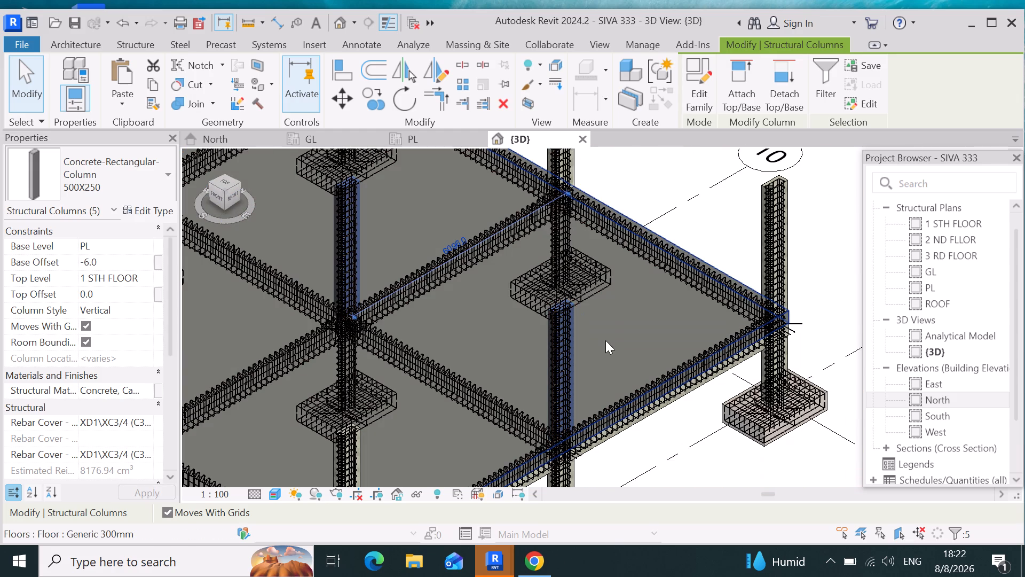
pyautogui.scroll(-5, 614, 341)
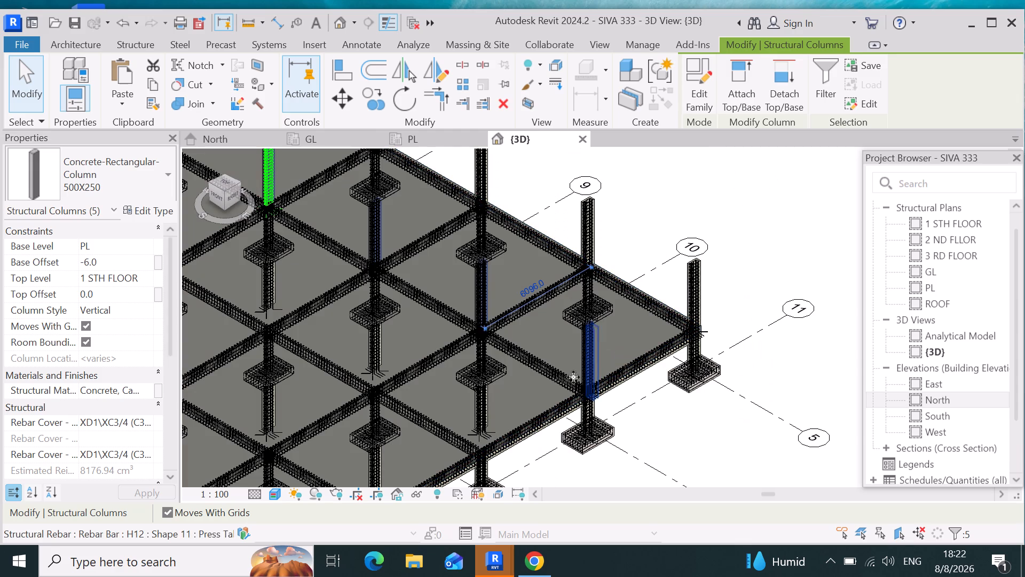
pyautogui.scroll(-4, 538, 406)
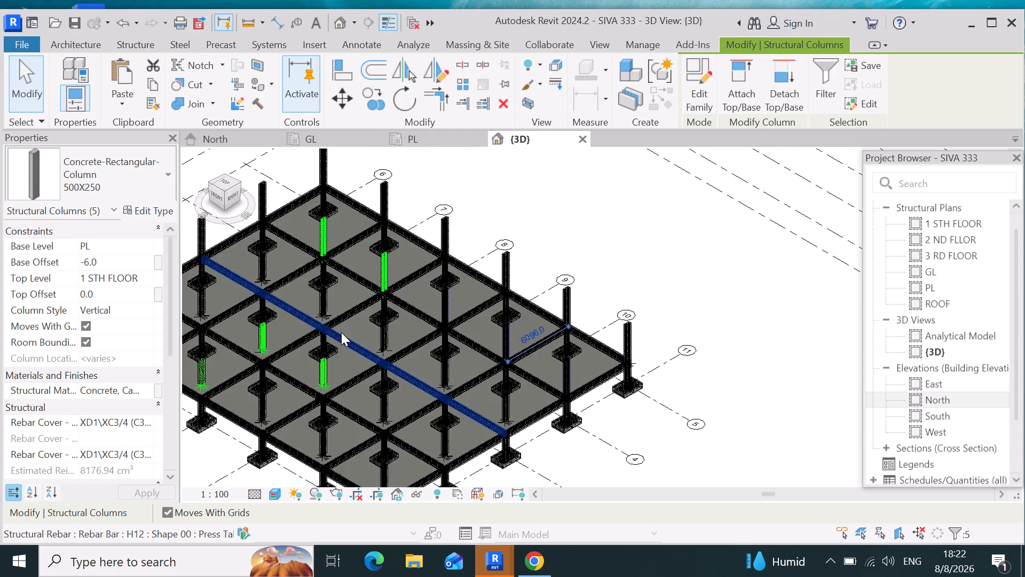
pyautogui.scroll(-3, 495, 368)
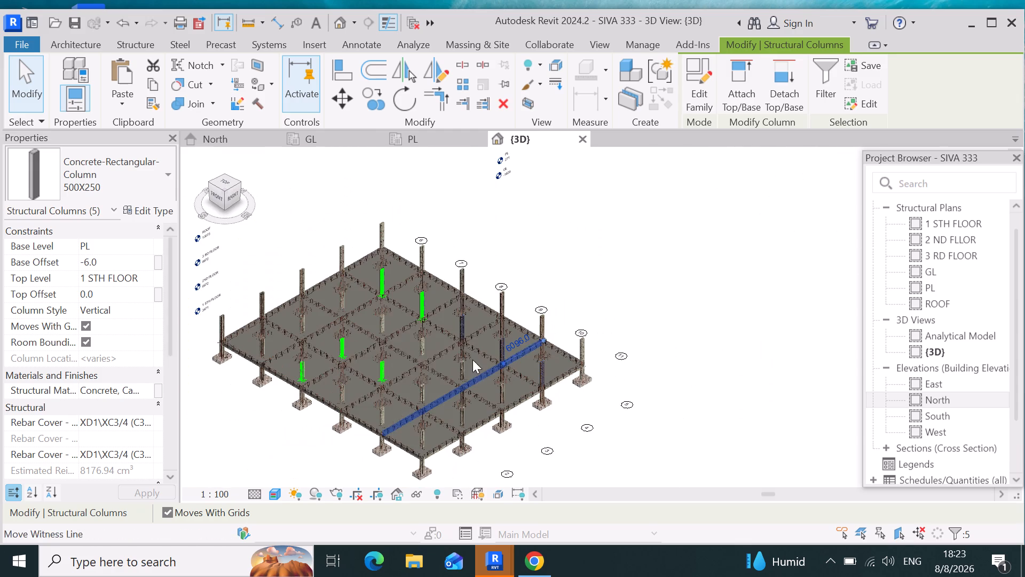
pyautogui.scroll(1, 399, 339)
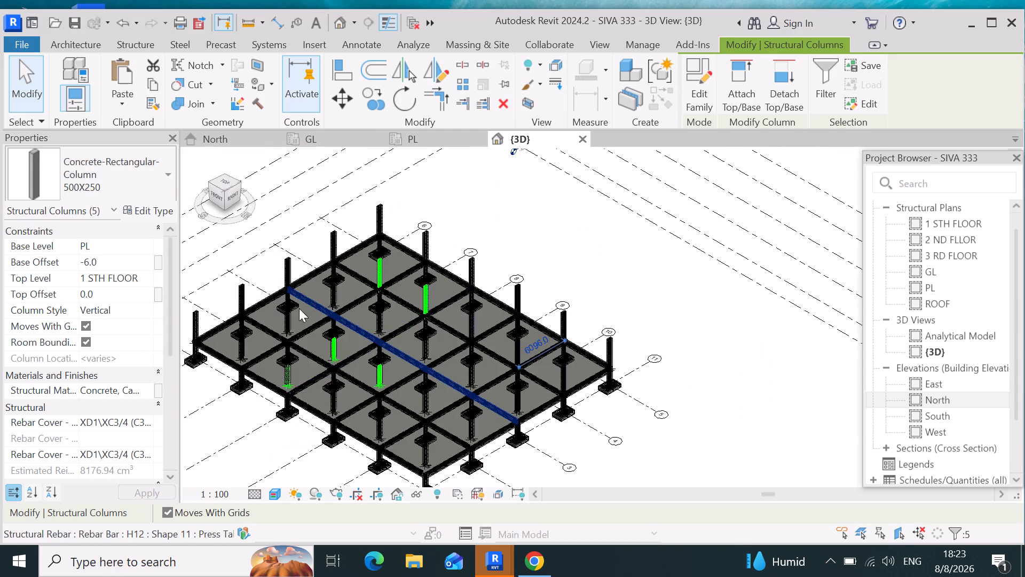
pyautogui.scroll(6, 338, 278)
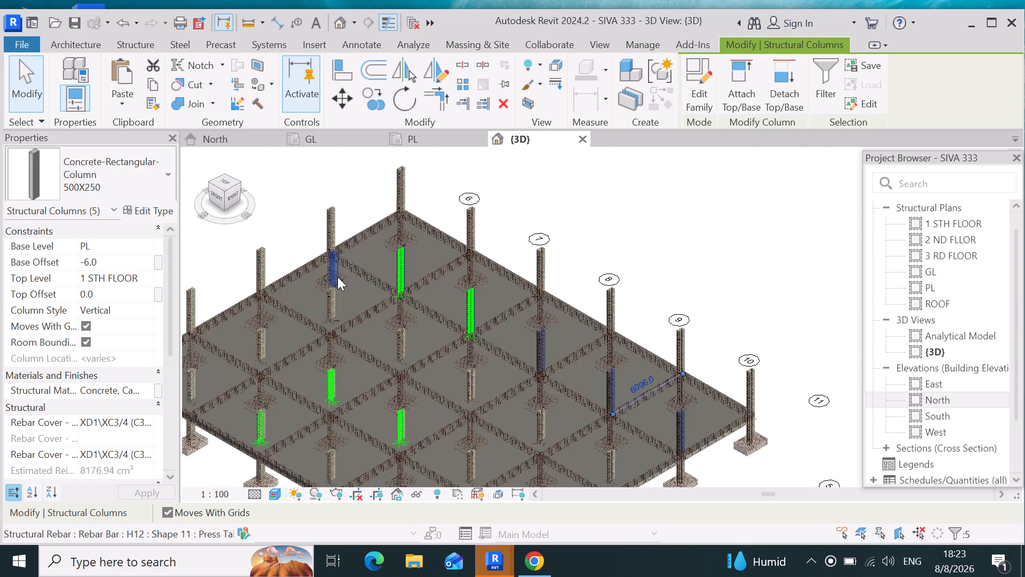
pyautogui.scroll(12, 297, 304)
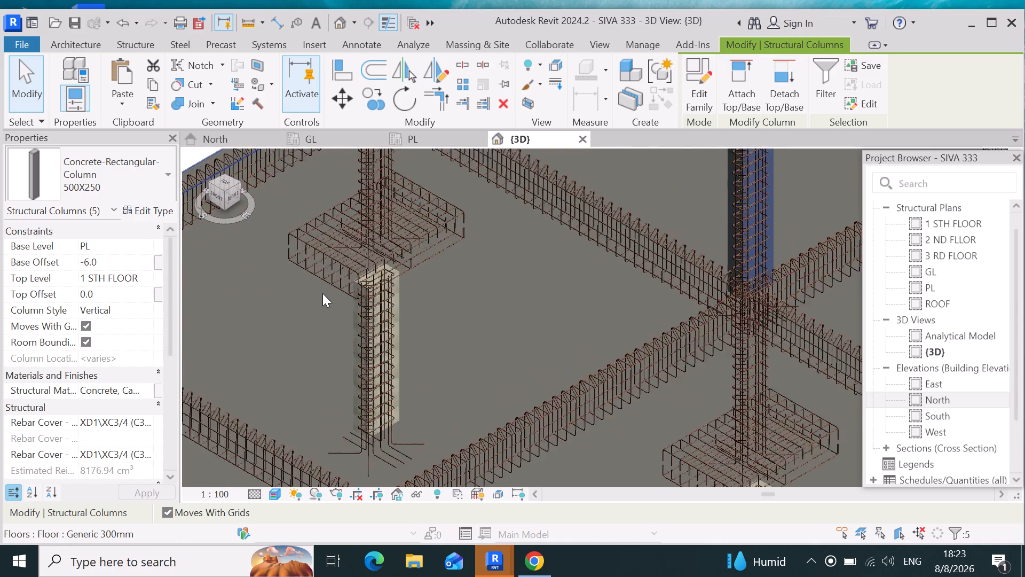
pyautogui.scroll(4, 334, 293)
pyautogui.scroll(1, 511, 244)
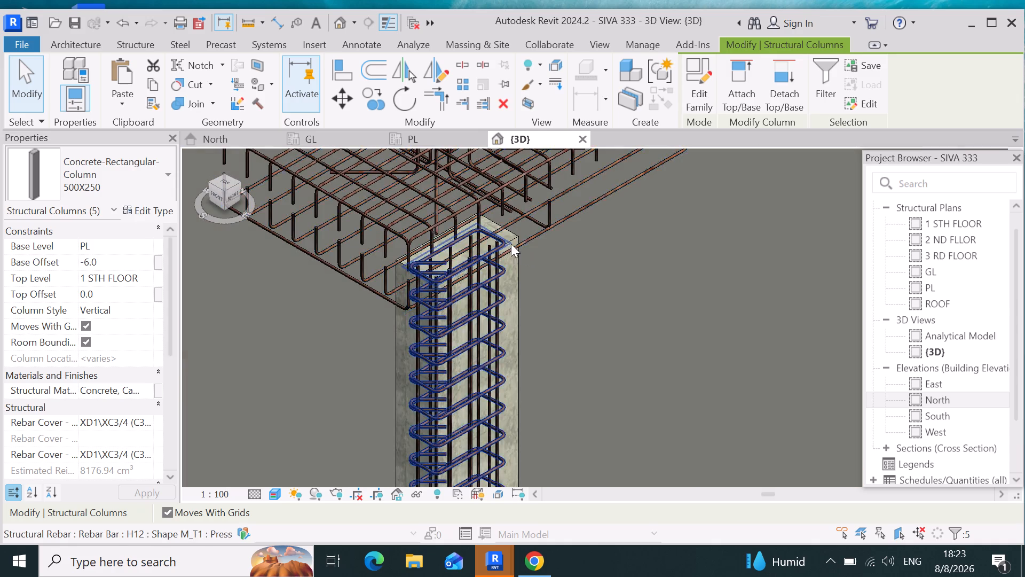
pyautogui.scroll(2, 511, 244)
pyautogui.click(509, 229)
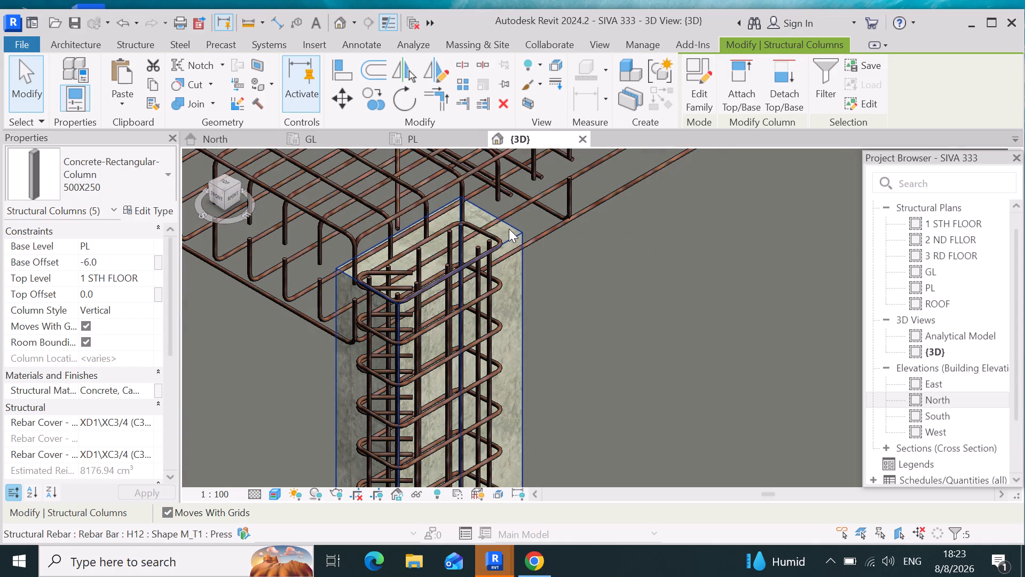
pyautogui.scroll(-18, 650, 297)
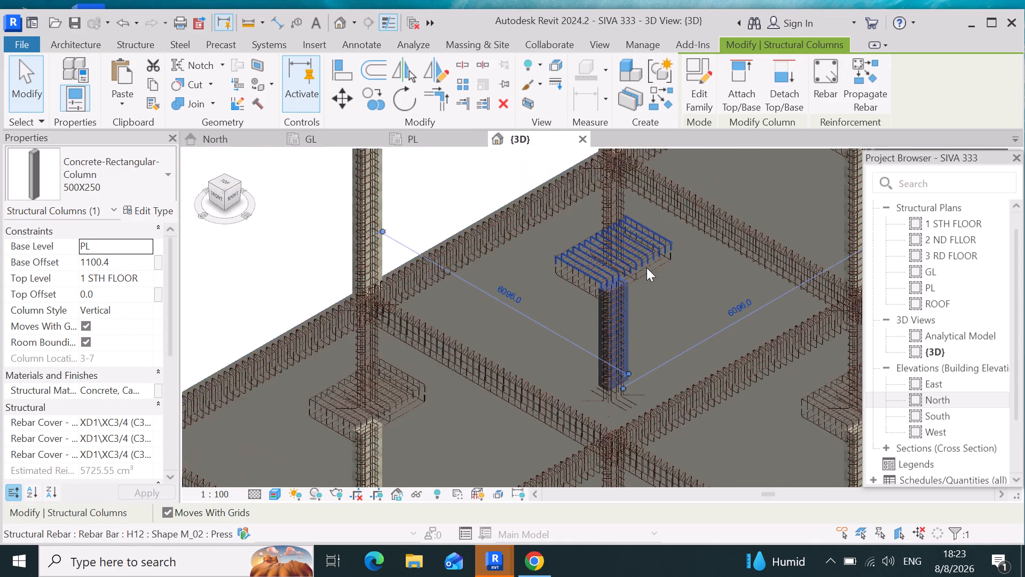
pyautogui.scroll(6, 486, 376)
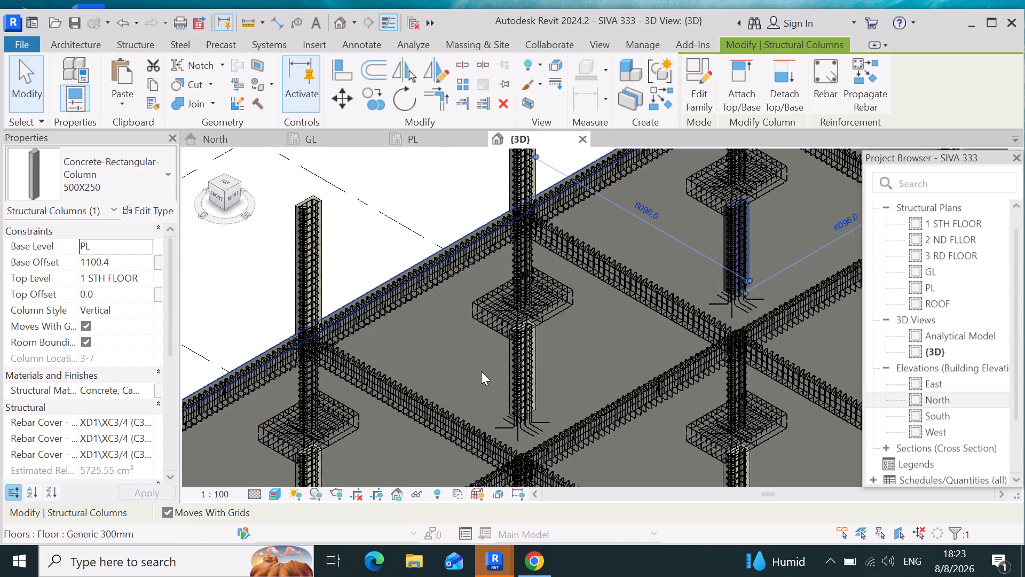
pyautogui.scroll(3, 481, 371)
pyautogui.scroll(4, 566, 342)
pyautogui.scroll(6, 613, 213)
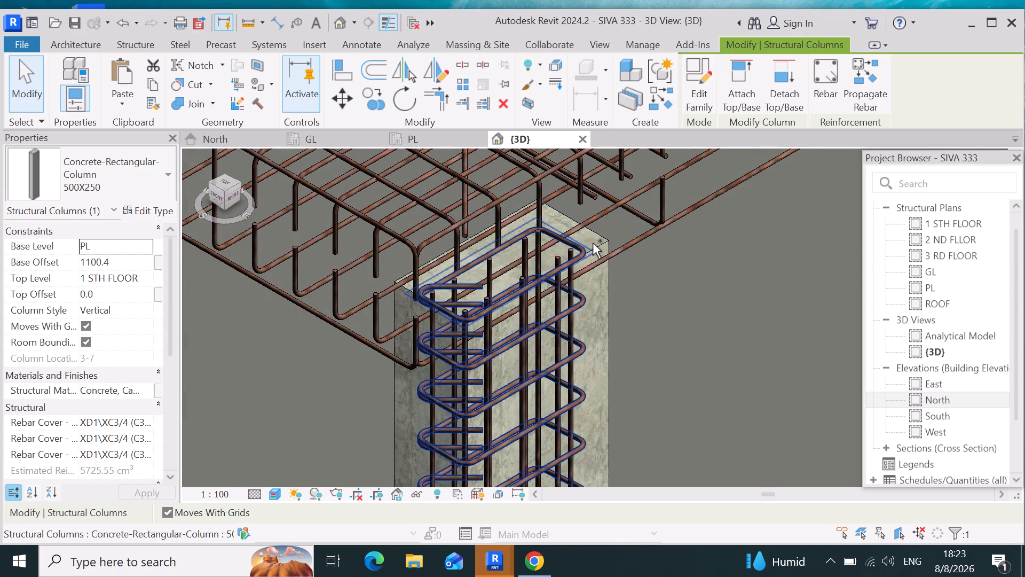
pyautogui.keyDown('ctrl'); pyautogui.click(595, 237); pyautogui.keyUp('ctrl')
pyautogui.scroll(-5, 719, 305)
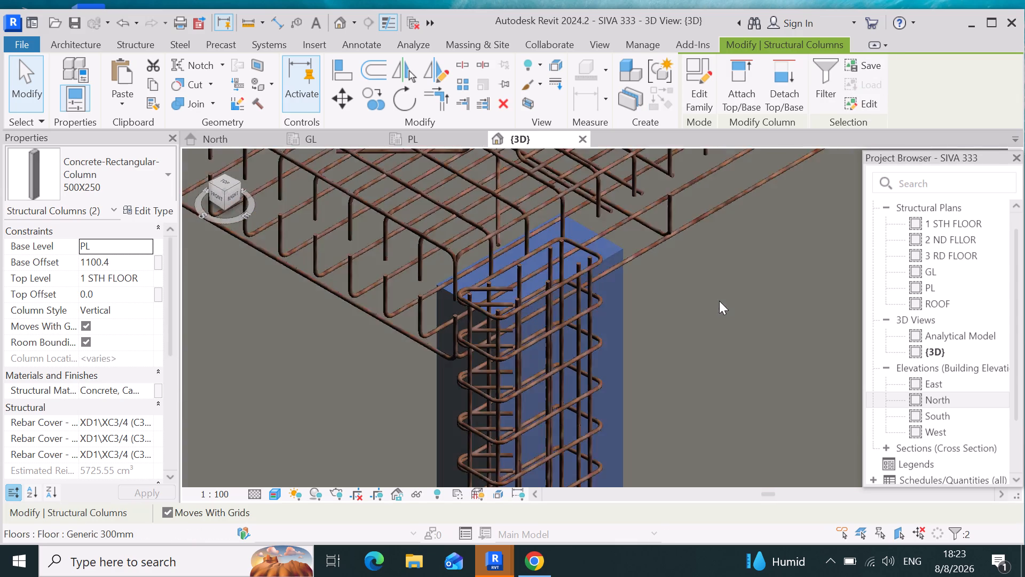
pyautogui.scroll(-11, 719, 285)
pyautogui.scroll(6, 520, 394)
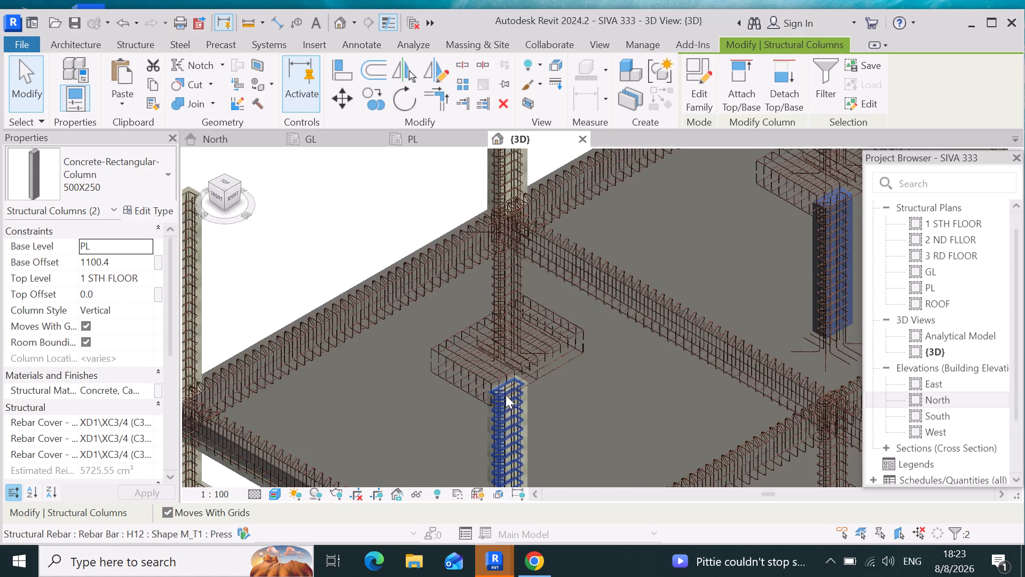
pyautogui.scroll(14, 506, 395)
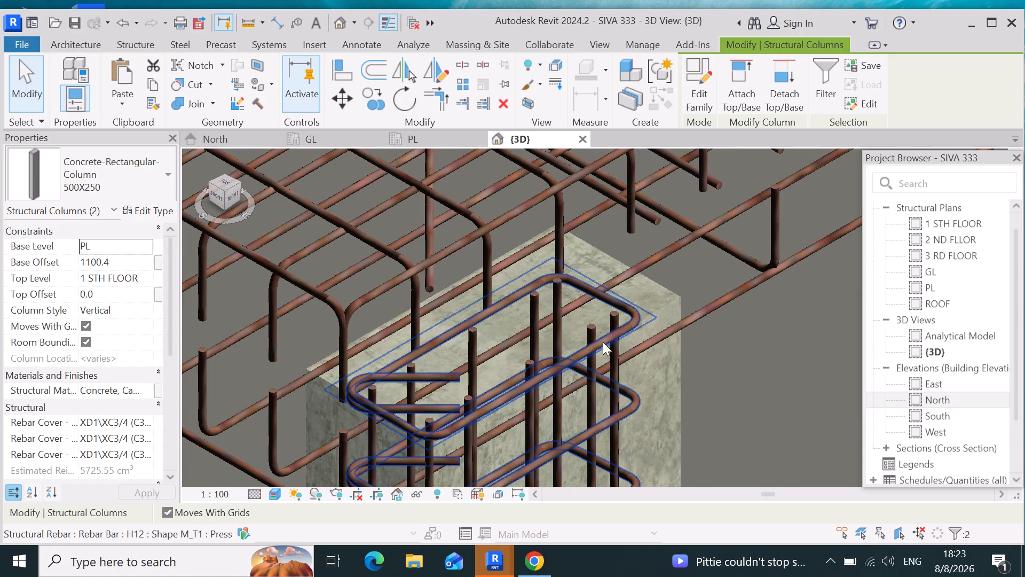
pyautogui.keyDown('ctrl'); pyautogui.click(659, 296); pyautogui.keyUp('ctrl')
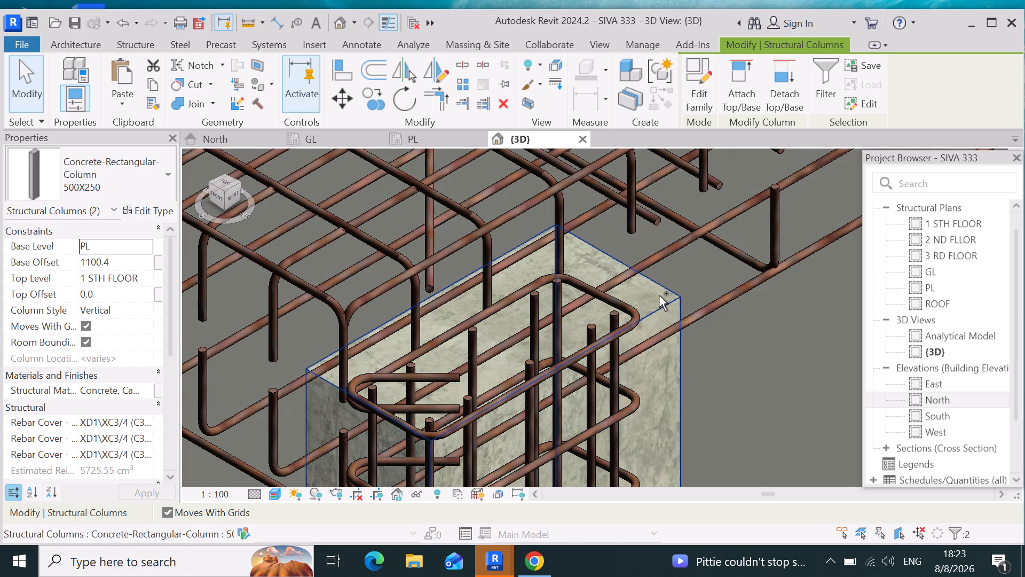
pyautogui.scroll(-1, 658, 297)
pyautogui.scroll(-3, 405, 243)
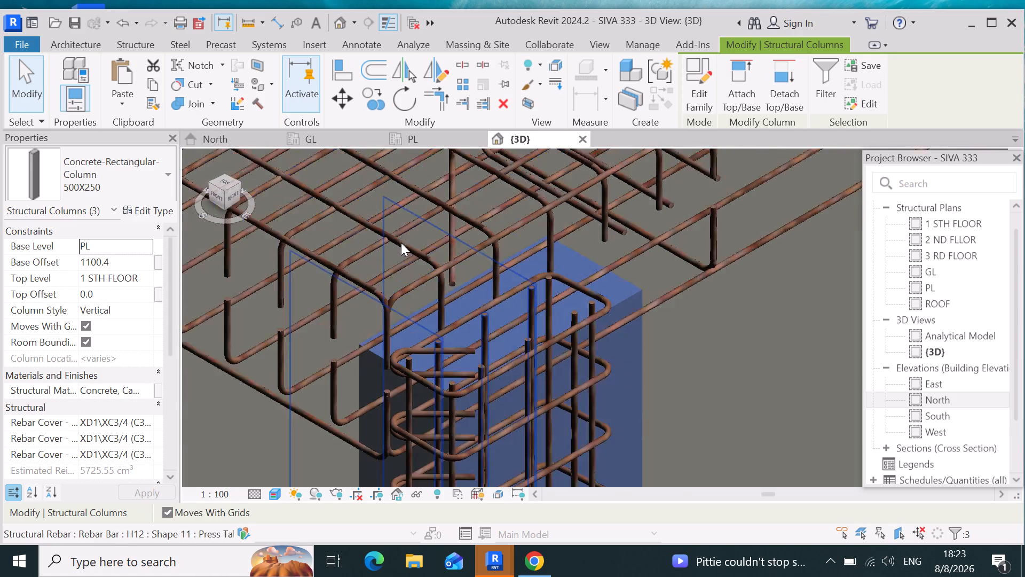
pyautogui.scroll(-19, 401, 243)
pyautogui.scroll(-3, 383, 267)
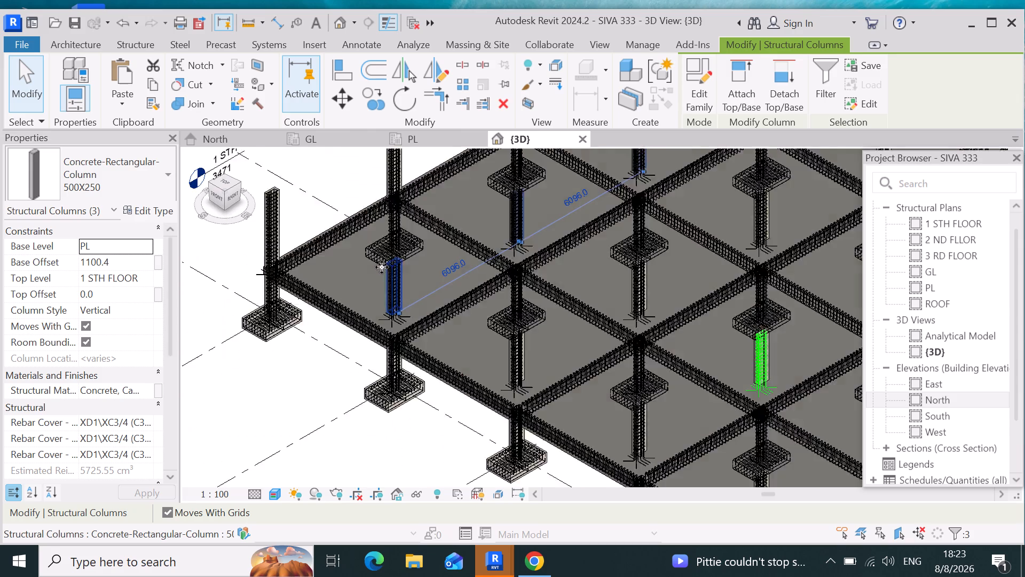
pyautogui.scroll(-3, 534, 359)
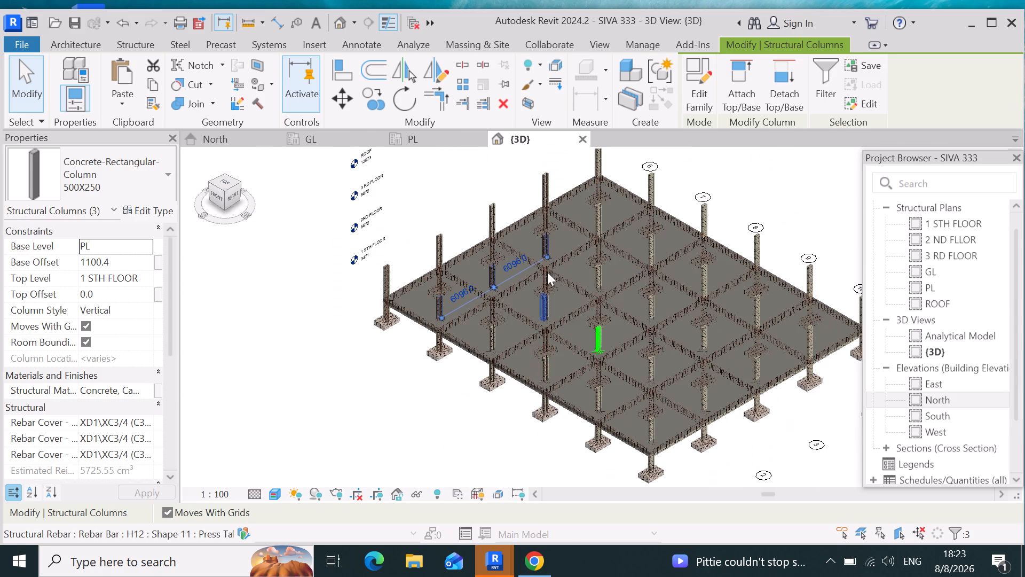
pyautogui.scroll(7, 576, 213)
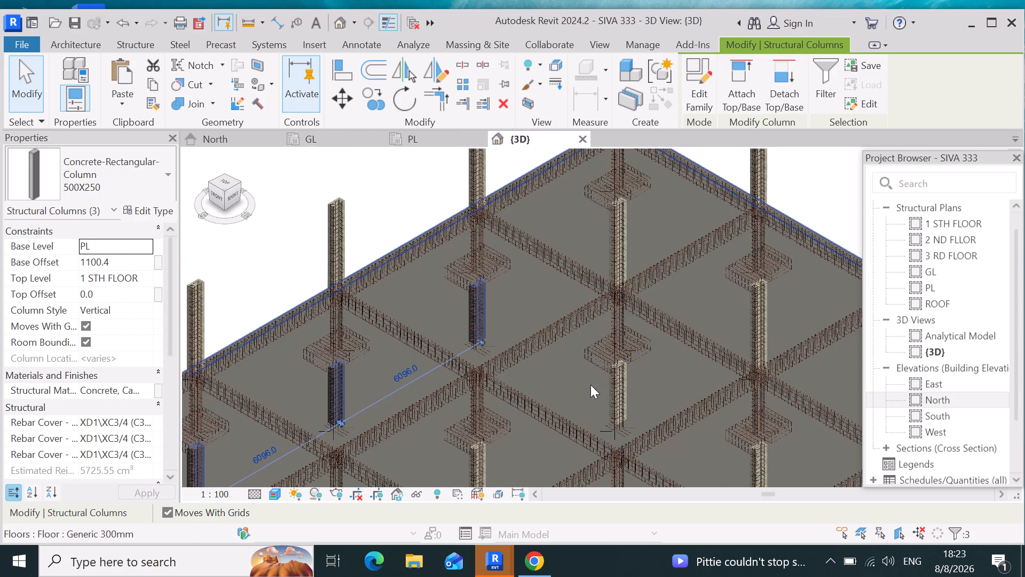
pyautogui.scroll(9, 600, 427)
pyautogui.scroll(3, 661, 295)
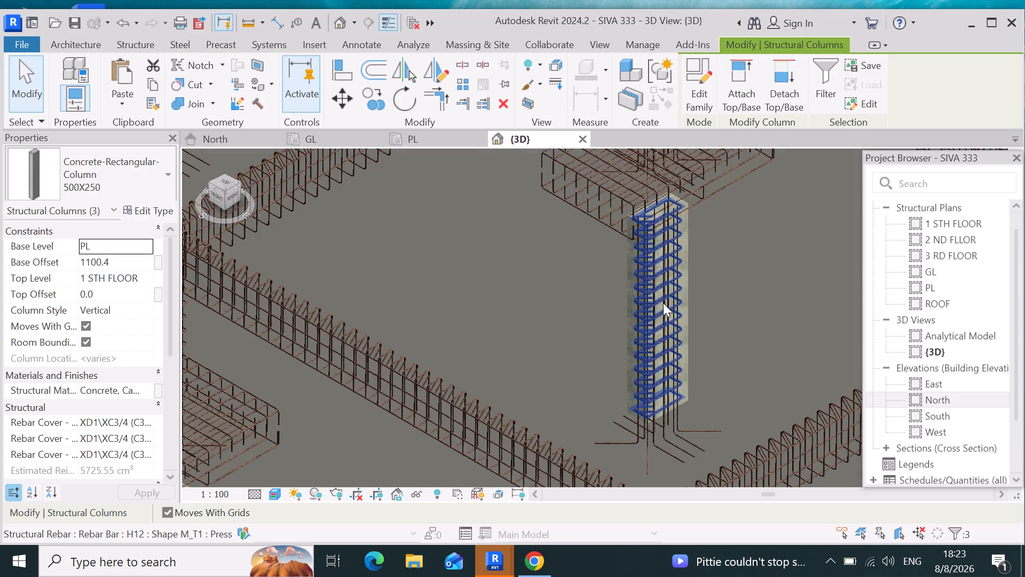
pyautogui.scroll(-4, 610, 331)
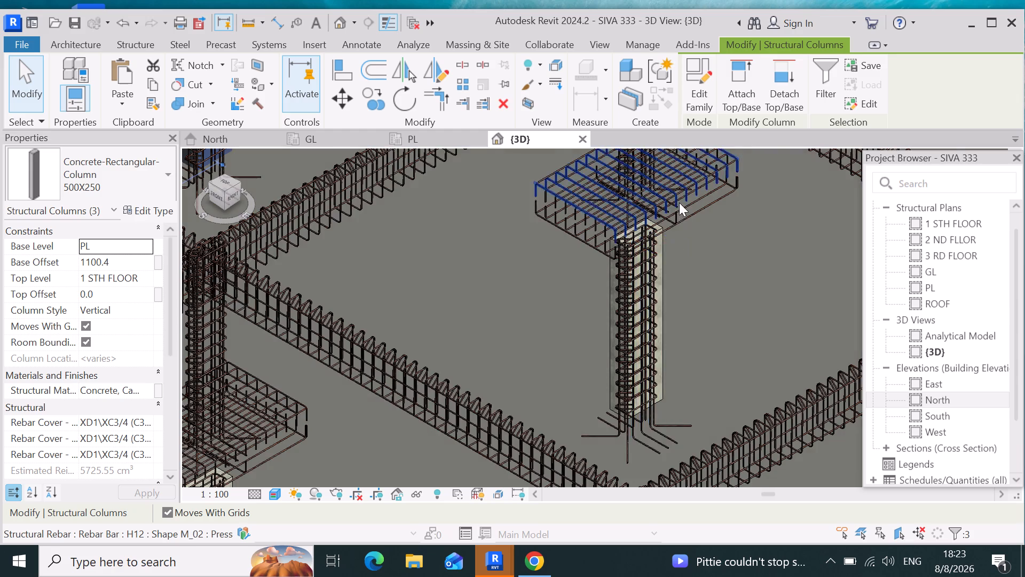
pyautogui.scroll(6, 675, 205)
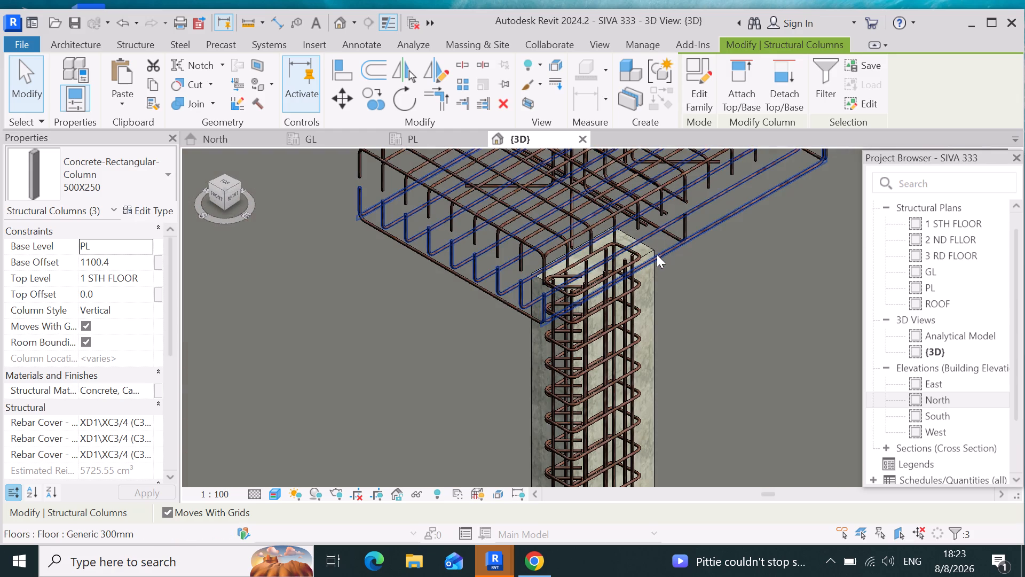
pyautogui.scroll(3, 643, 266)
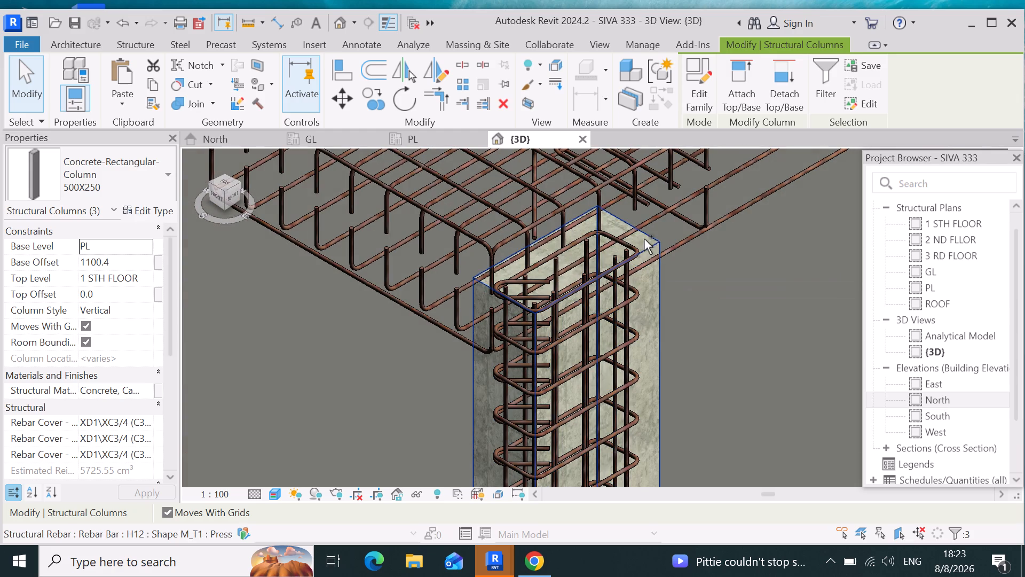
pyautogui.keyDown('ctrl'); pyautogui.click(651, 241); pyautogui.keyUp('ctrl')
pyautogui.scroll(-7, 585, 329)
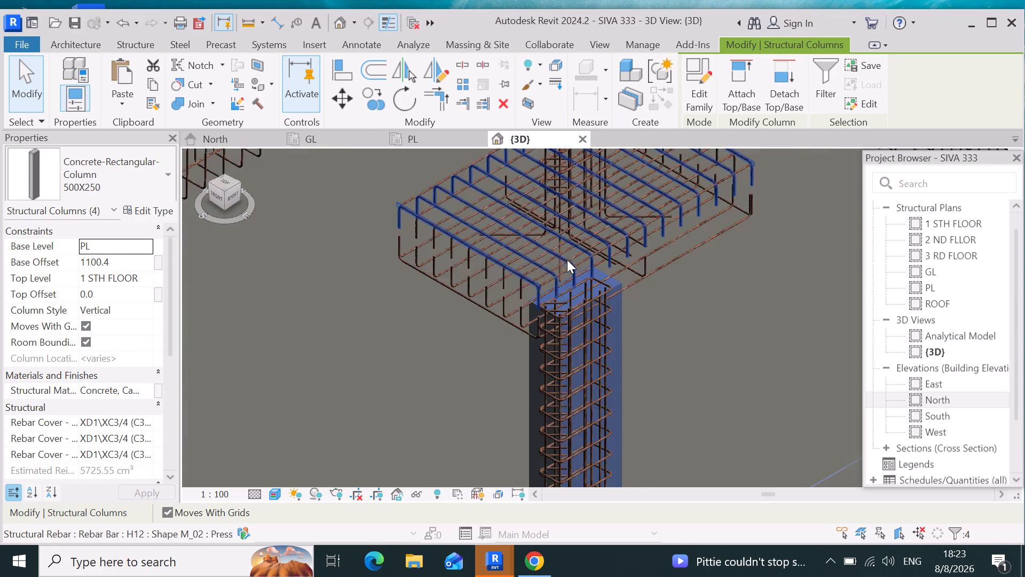
pyautogui.scroll(-13, 567, 260)
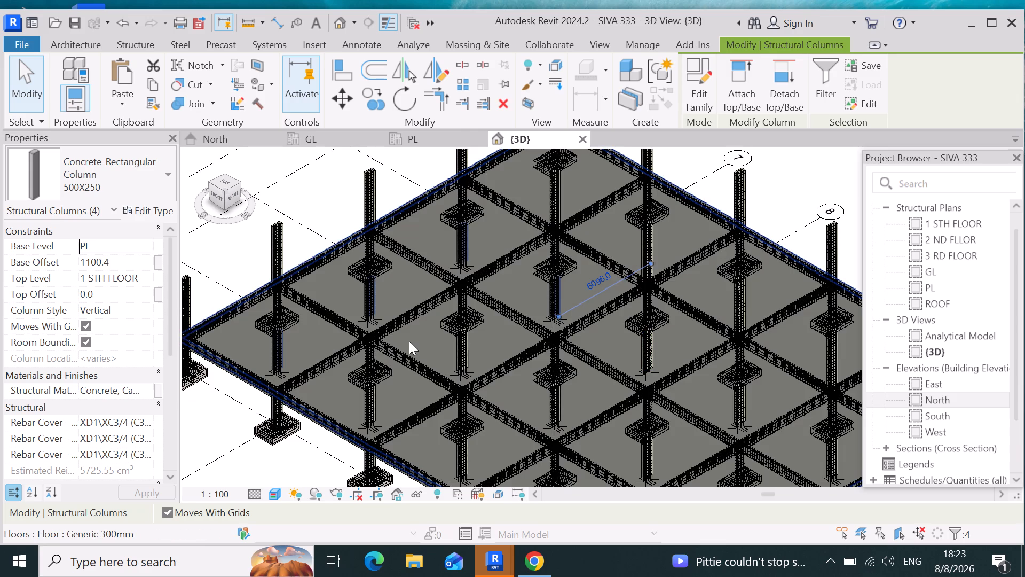
pyautogui.scroll(15, 438, 341)
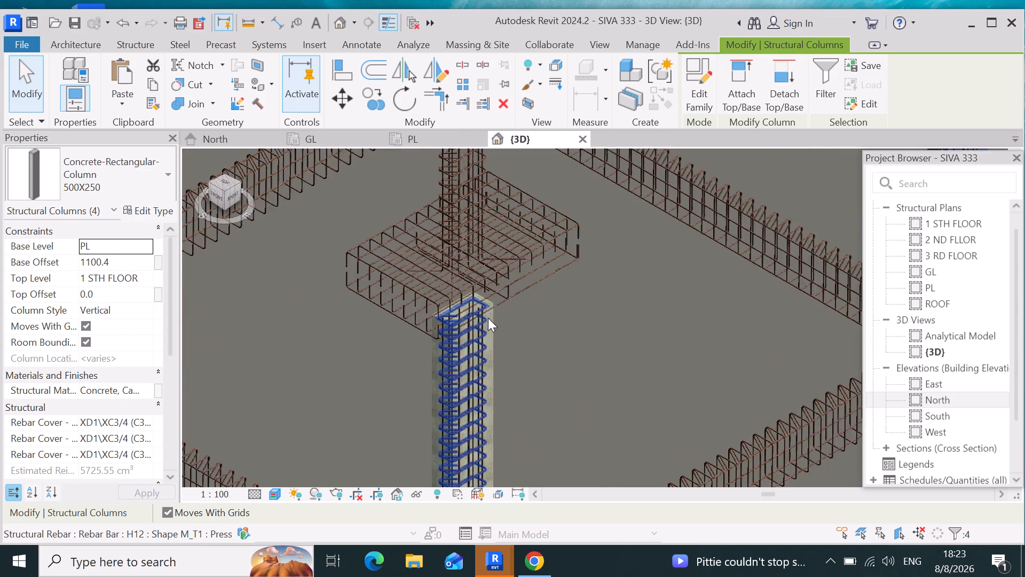
pyautogui.scroll(6, 488, 318)
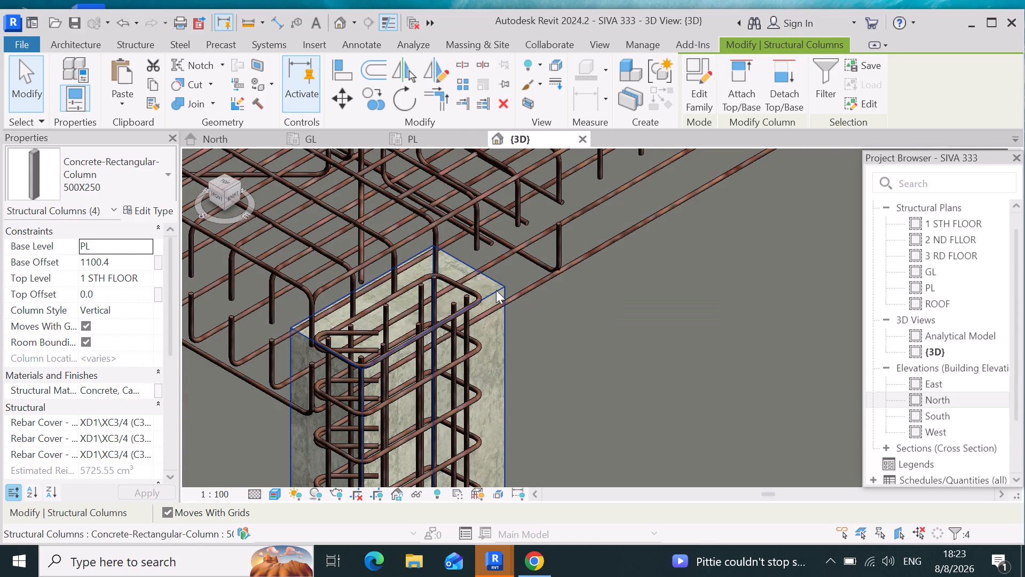
pyautogui.keyDown('ctrl'); pyautogui.click(484, 283); pyautogui.keyUp('ctrl')
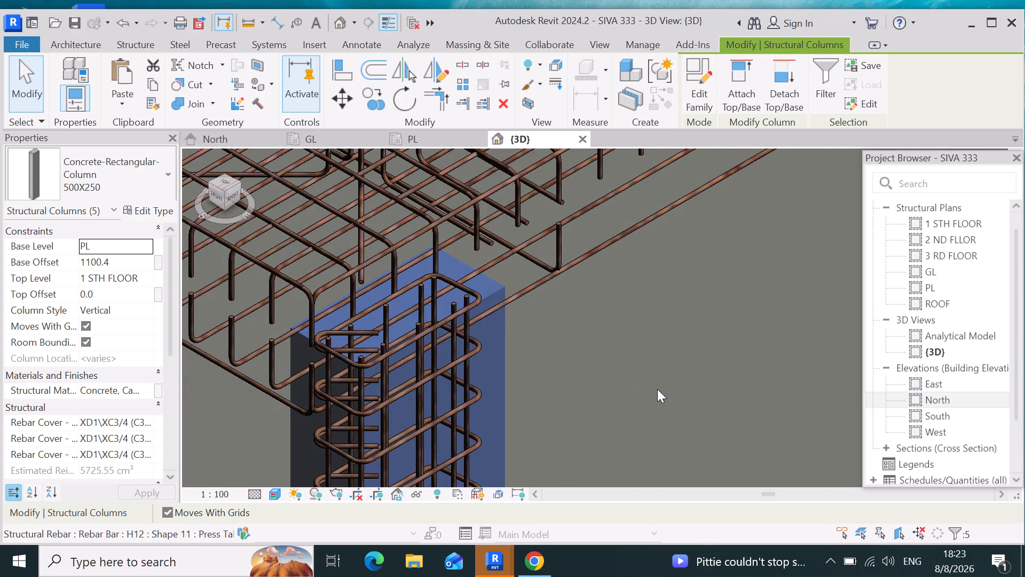
pyautogui.scroll(-17, 689, 313)
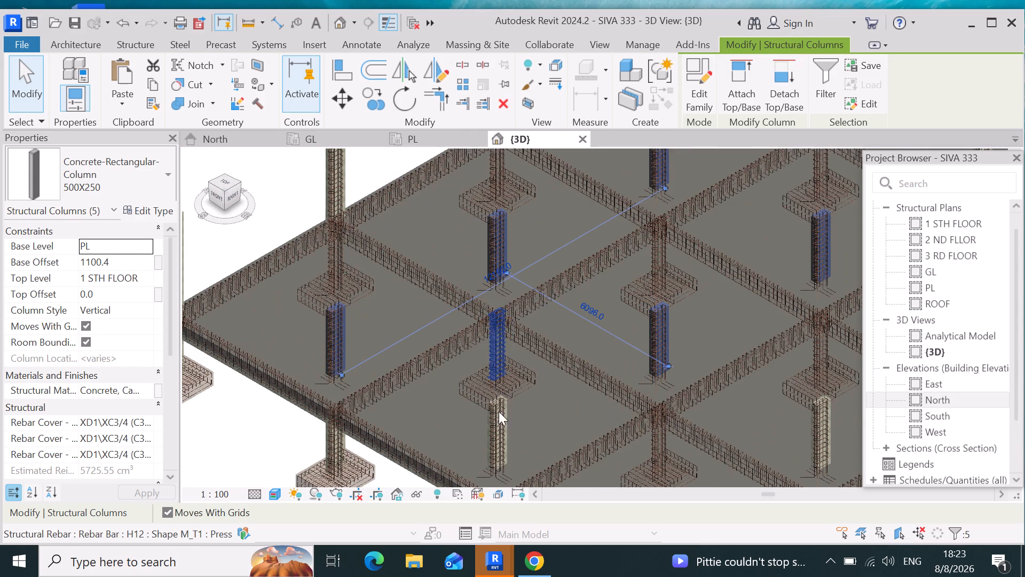
pyautogui.scroll(20, 499, 420)
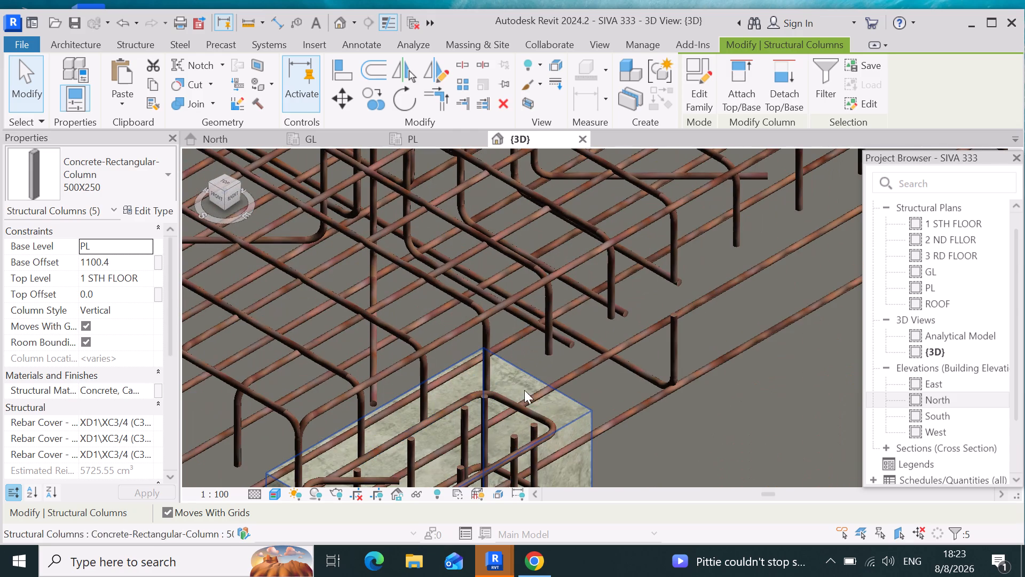
pyautogui.keyDown('ctrl'); pyautogui.click(564, 410); pyautogui.keyUp('ctrl')
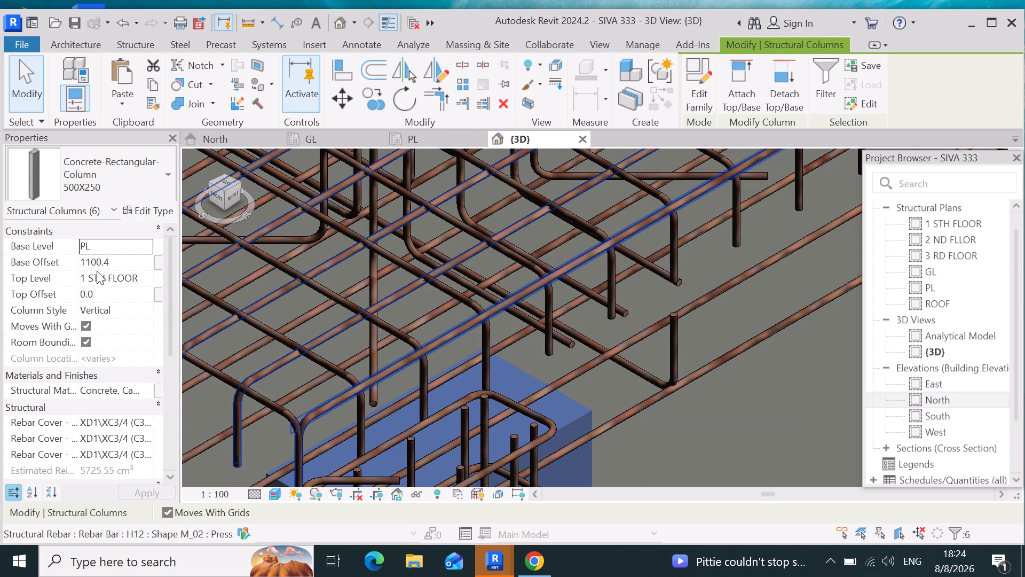
pyautogui.click(114, 261)
pyautogui.press('BackSpace')
pyautogui.press('BackSpace')
pyautogui.press('BackSpace')
pyautogui.press('BackSpace')
pyautogui.press('BackSpace')
pyautogui.press('BackSpace')
pyautogui.press('BackSpace')
pyautogui.press('BackSpace')
pyautogui.press('BackSpace')
pyautogui.press('BackSpace')
pyautogui.press('BackSpace')
pyautogui.press('BackSpace')
pyautogui.press('BackSpace')
pyautogui.press('BackSpace')
pyautogui.press('BackSpace')
# Set the base offset of the six selected first-storey columns on grids 7 and 8 to -6.
pyautogui.write('-6')
pyautogui.press('Return')
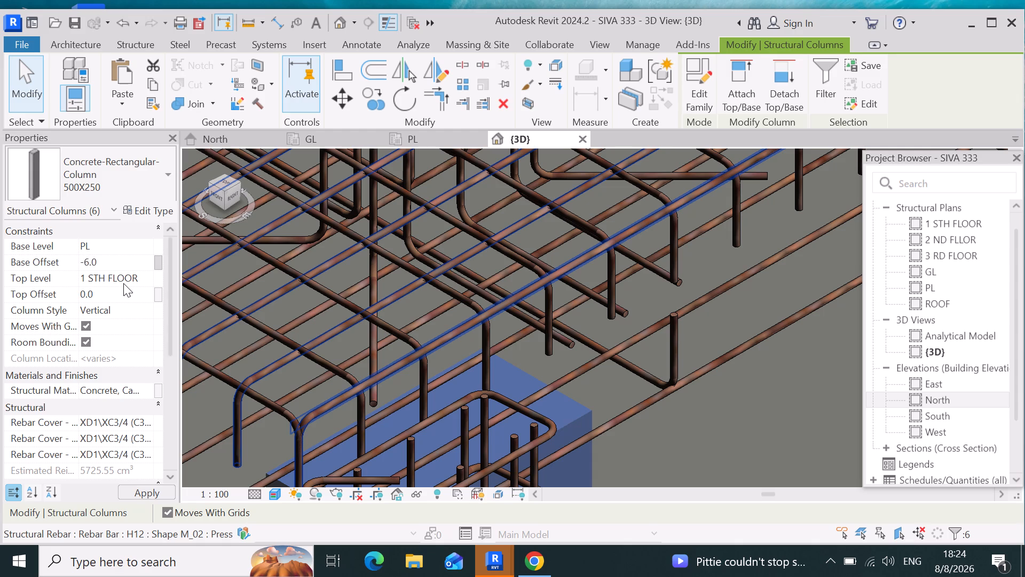
# Select the three first-storey 500X250 columns along grid 9, from location 3-9 to the slab's near edge.
pyautogui.scroll(-16, 491, 371)
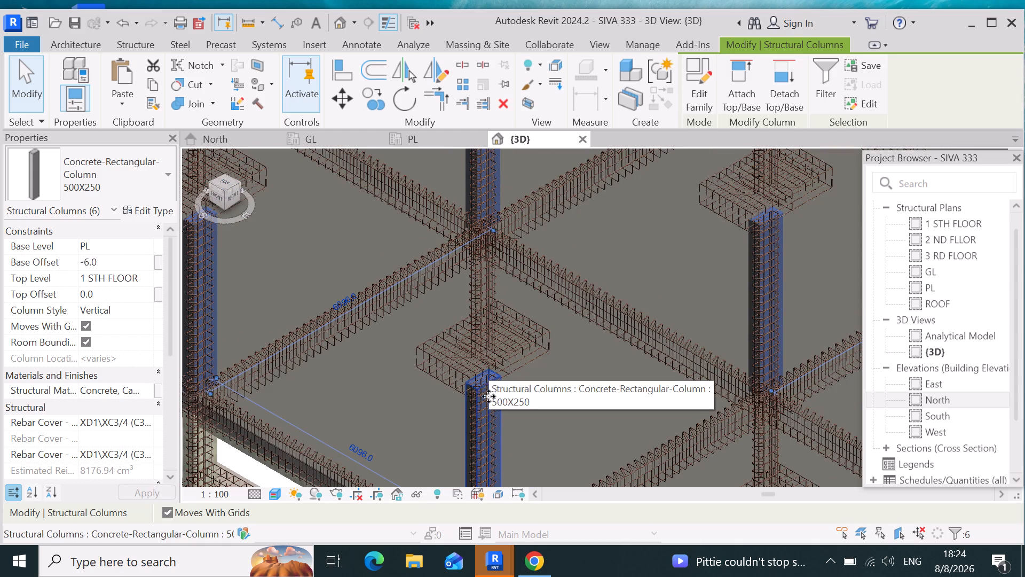
pyautogui.scroll(-5, 500, 387)
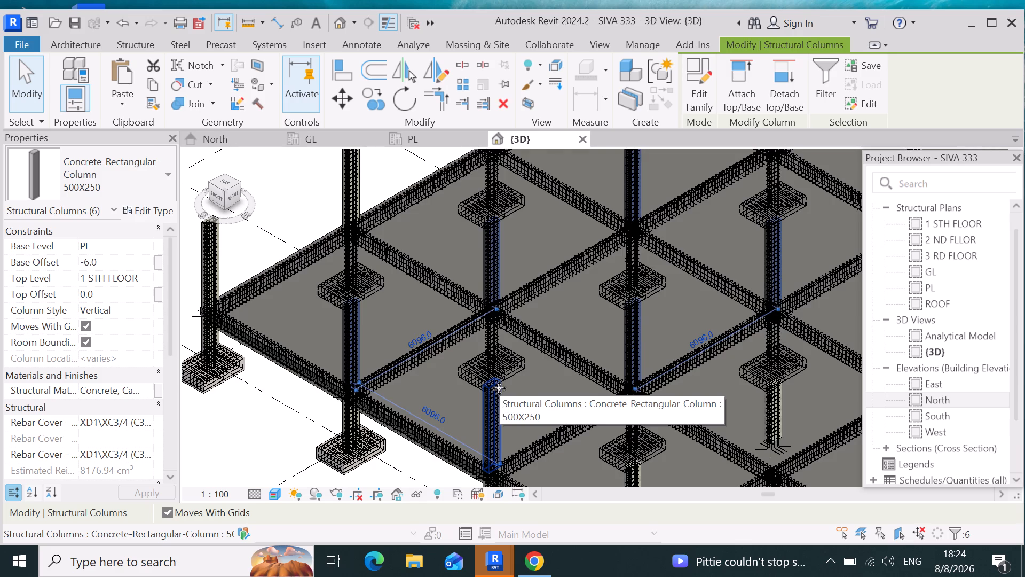
pyautogui.scroll(-4, 498, 387)
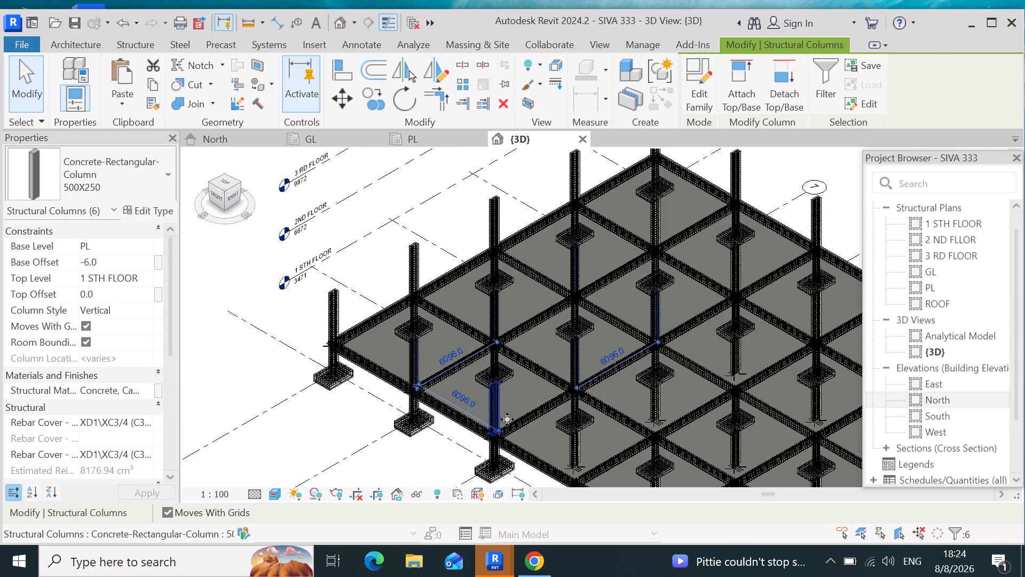
pyautogui.scroll(-1, 558, 387)
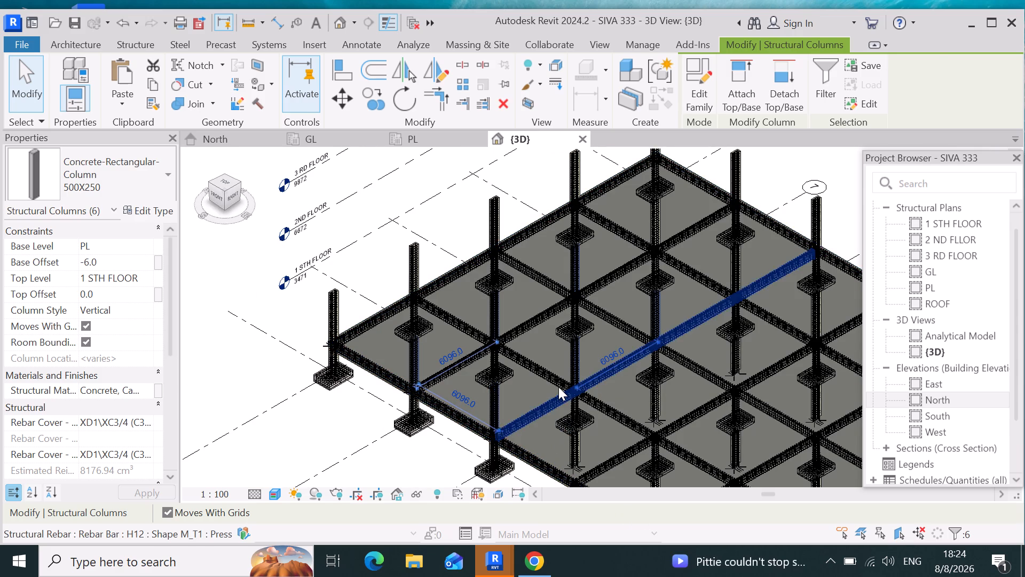
pyautogui.scroll(-2, 558, 387)
pyautogui.scroll(1, 767, 492)
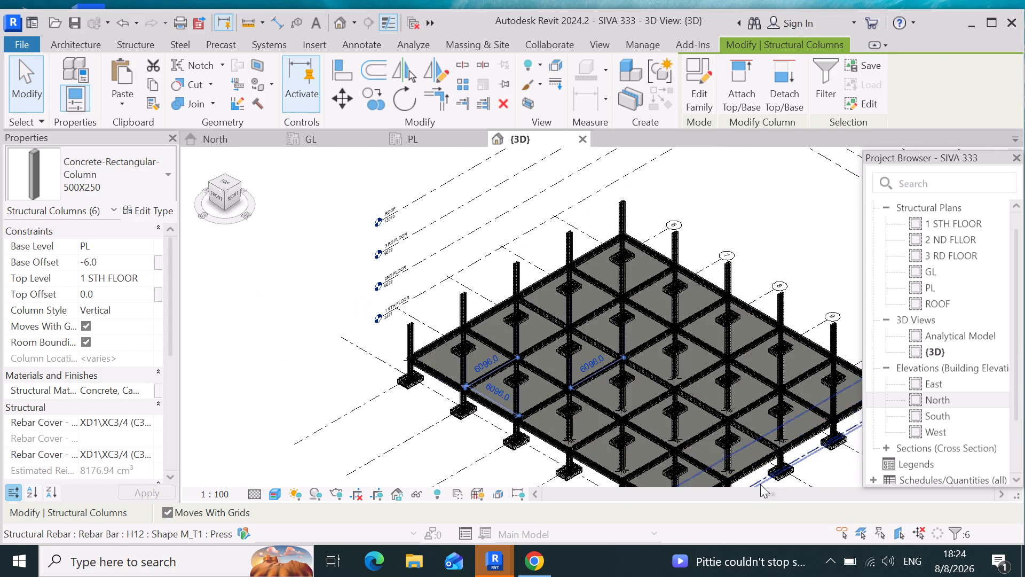
pyautogui.scroll(4, 637, 445)
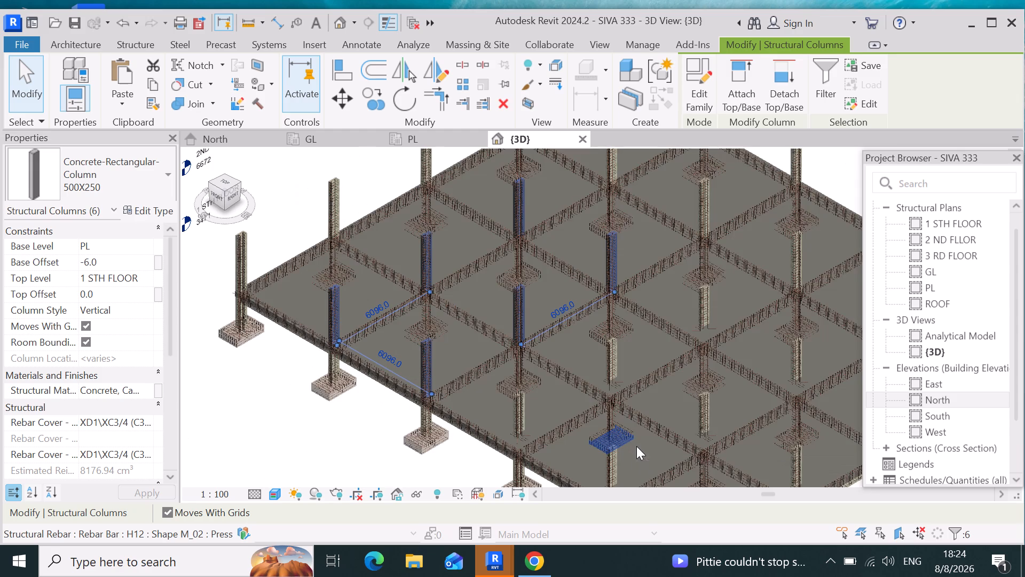
pyautogui.scroll(11, 720, 290)
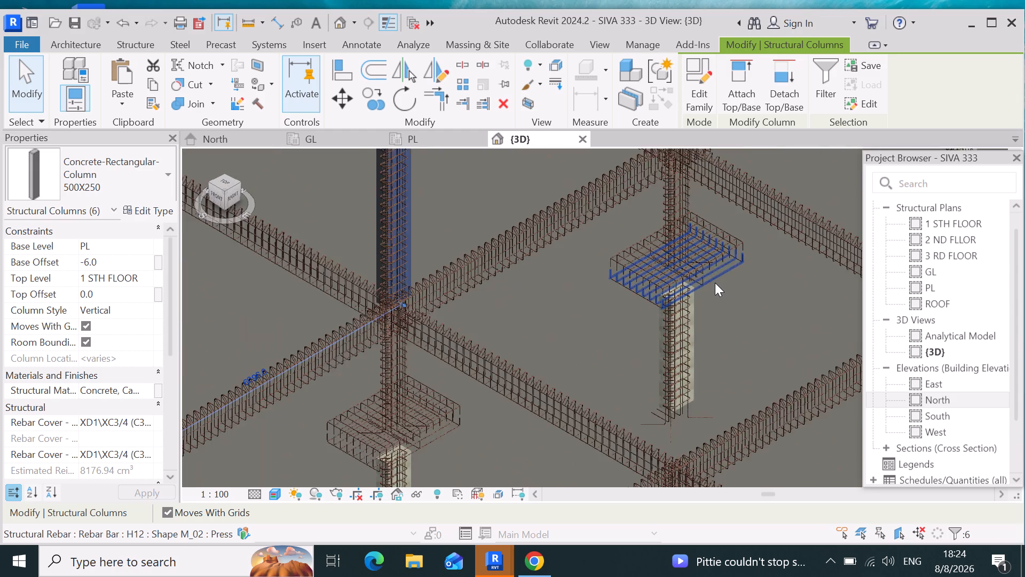
pyautogui.scroll(2, 715, 283)
pyautogui.scroll(3, 672, 339)
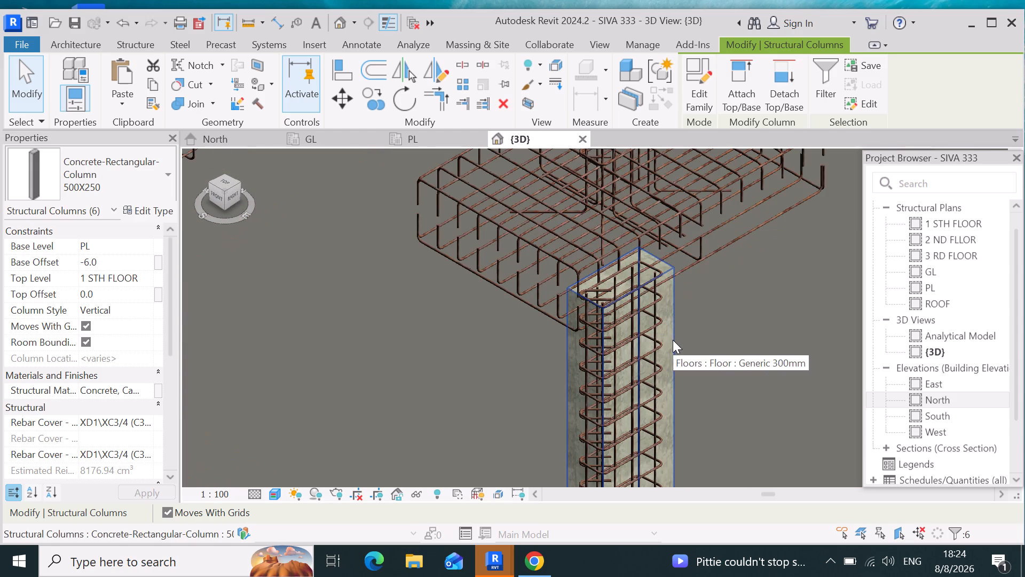
pyautogui.click(671, 298)
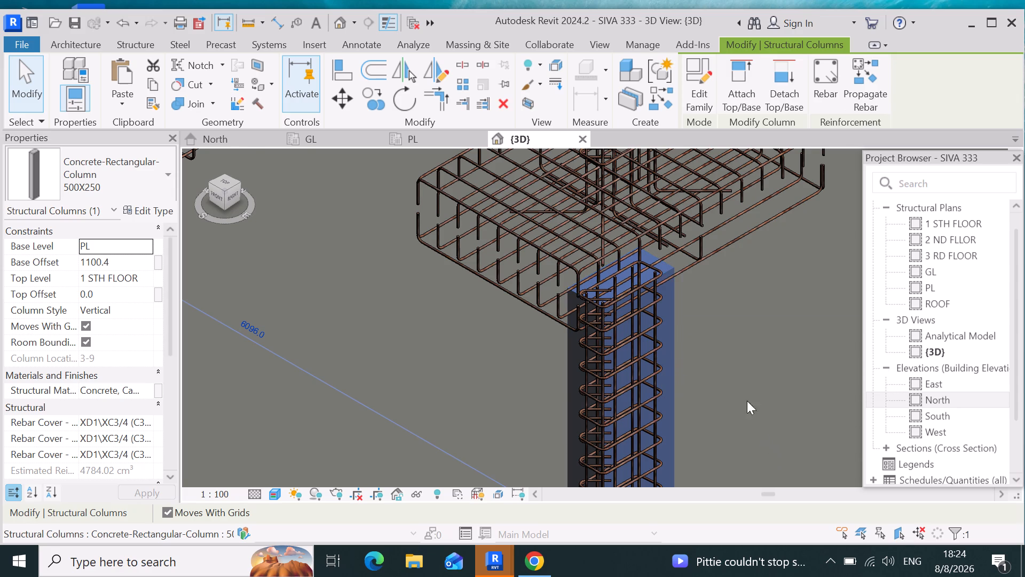
pyautogui.scroll(-5, 740, 375)
pyautogui.scroll(-5, 717, 332)
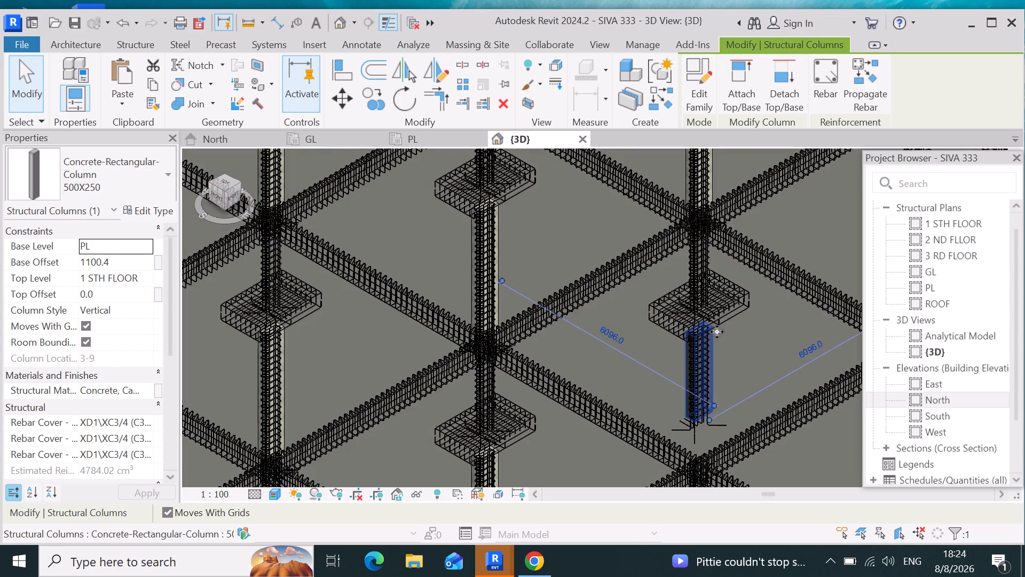
pyautogui.scroll(-4, 637, 302)
pyautogui.scroll(4, 478, 385)
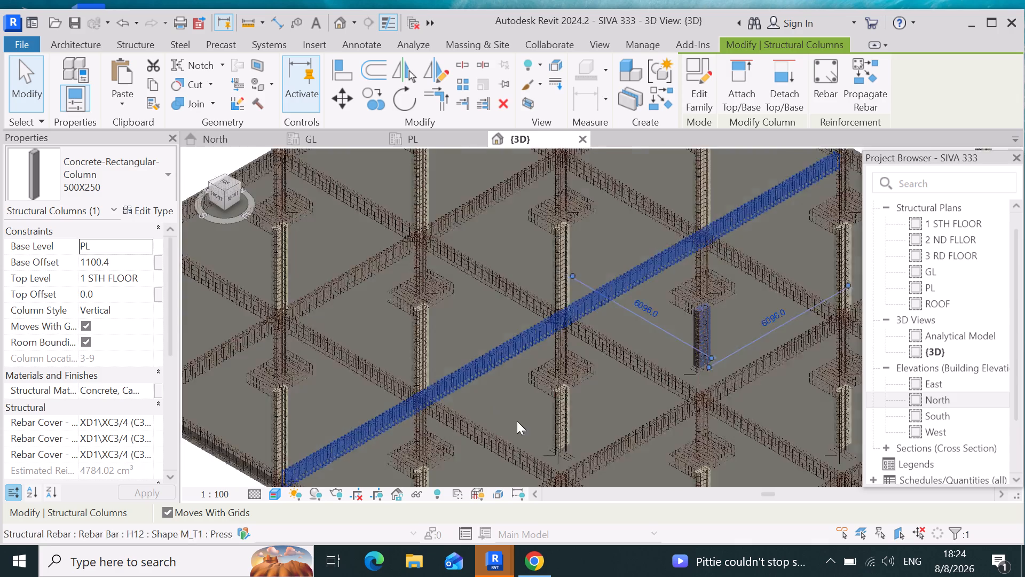
pyautogui.scroll(3, 538, 435)
pyautogui.scroll(-4, 537, 354)
pyautogui.scroll(10, 644, 422)
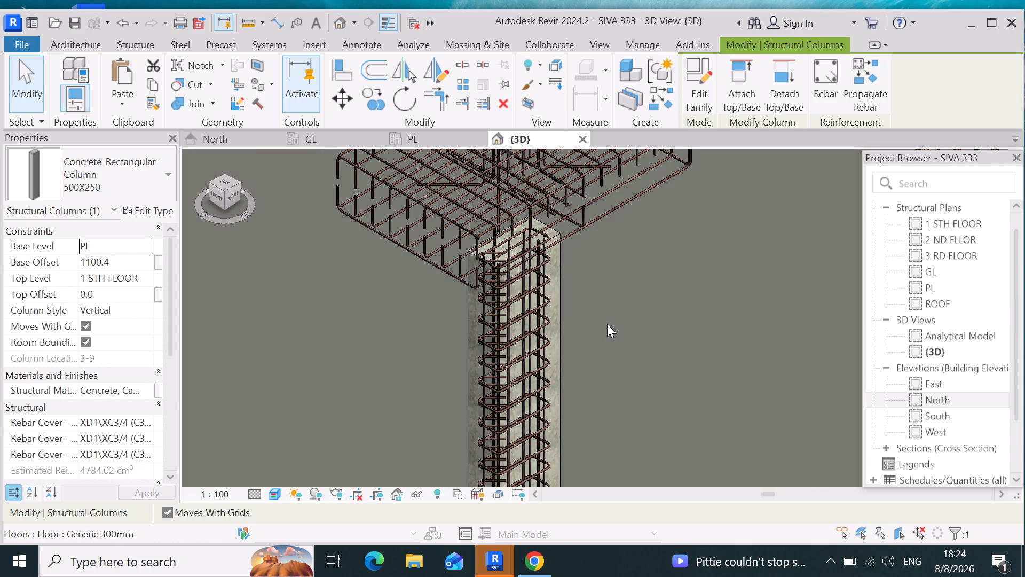
pyautogui.scroll(5, 575, 239)
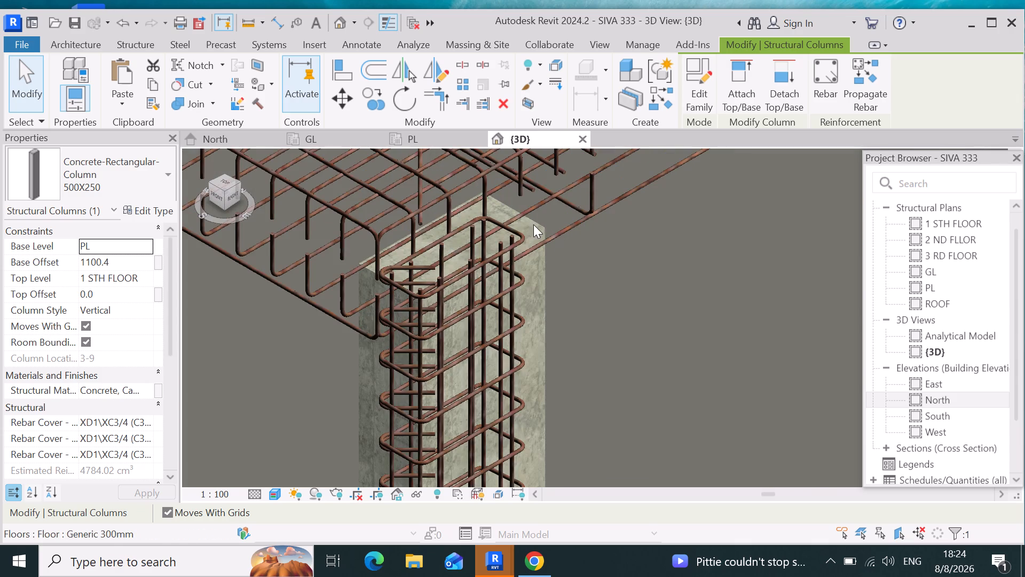
pyautogui.keyDown('ctrl'); pyautogui.click(531, 227); pyautogui.keyUp('ctrl')
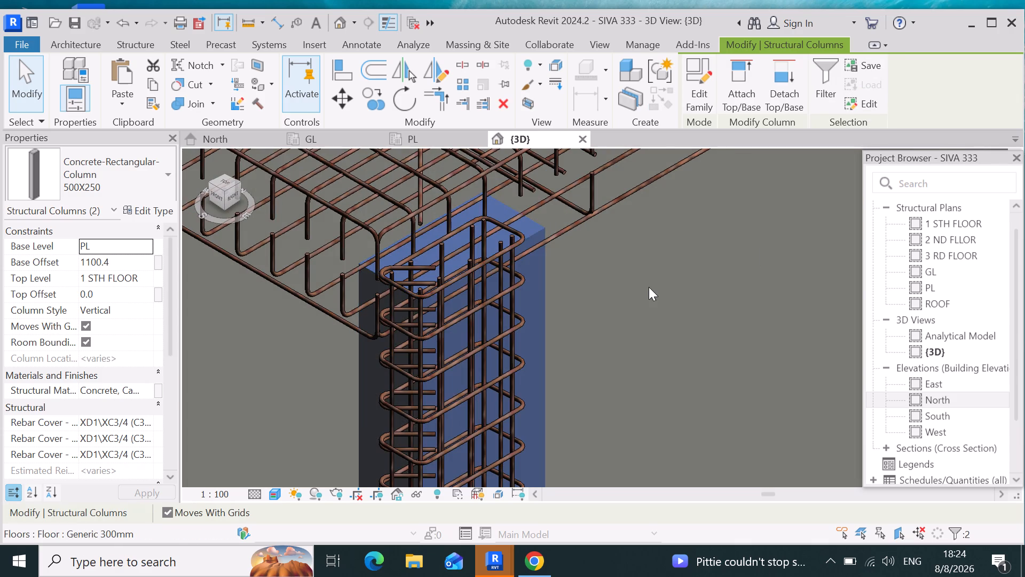
pyautogui.scroll(-17, 651, 280)
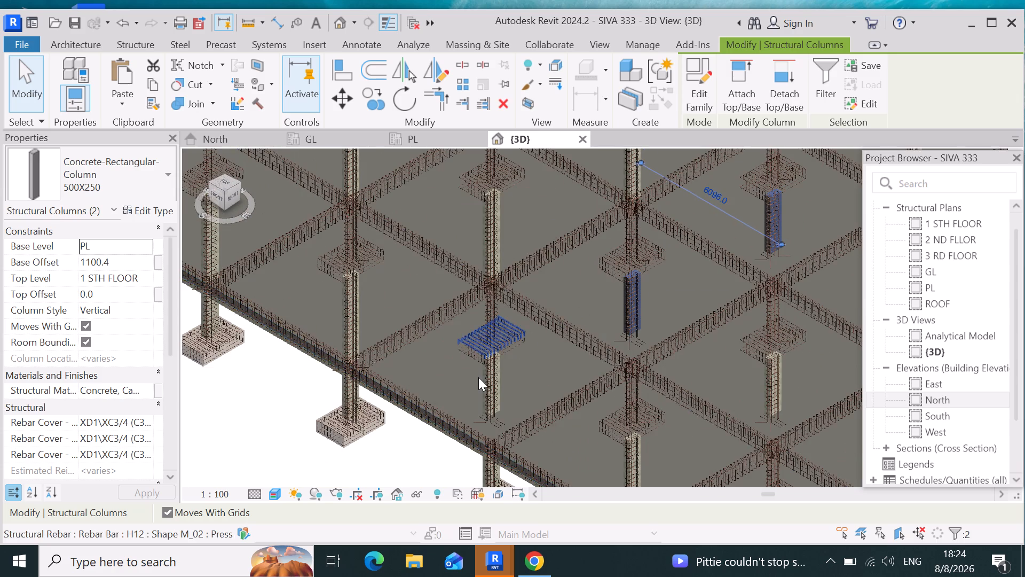
pyautogui.scroll(8, 472, 381)
pyautogui.scroll(10, 553, 294)
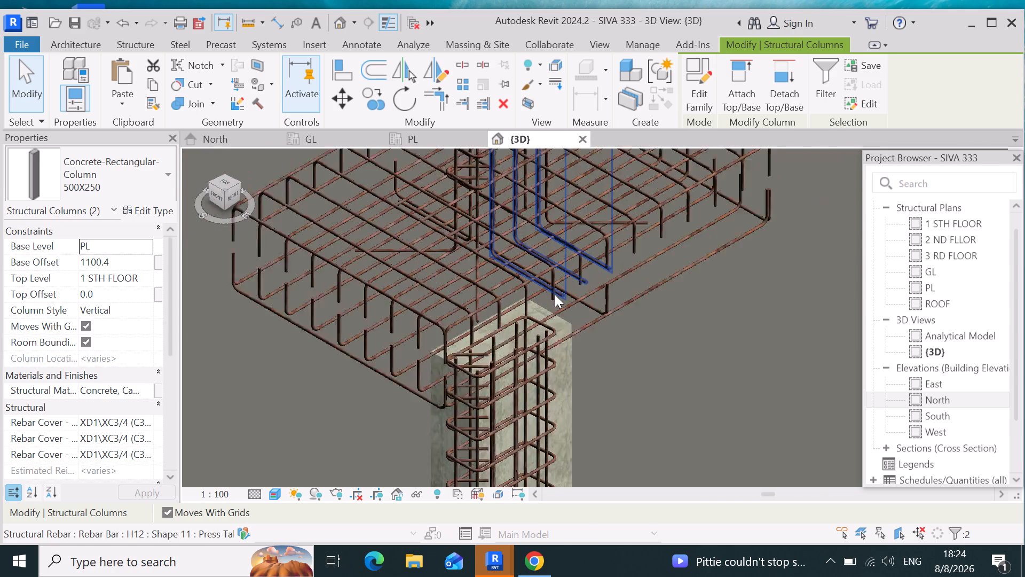
pyautogui.scroll(4, 566, 365)
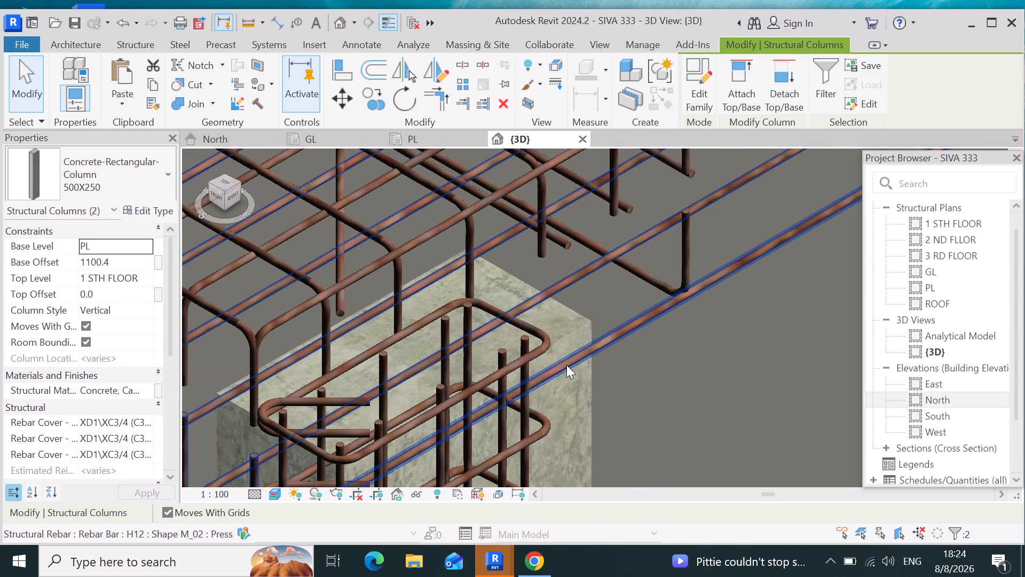
pyautogui.keyDown('ctrl'); pyautogui.click(556, 322); pyautogui.keyUp('ctrl')
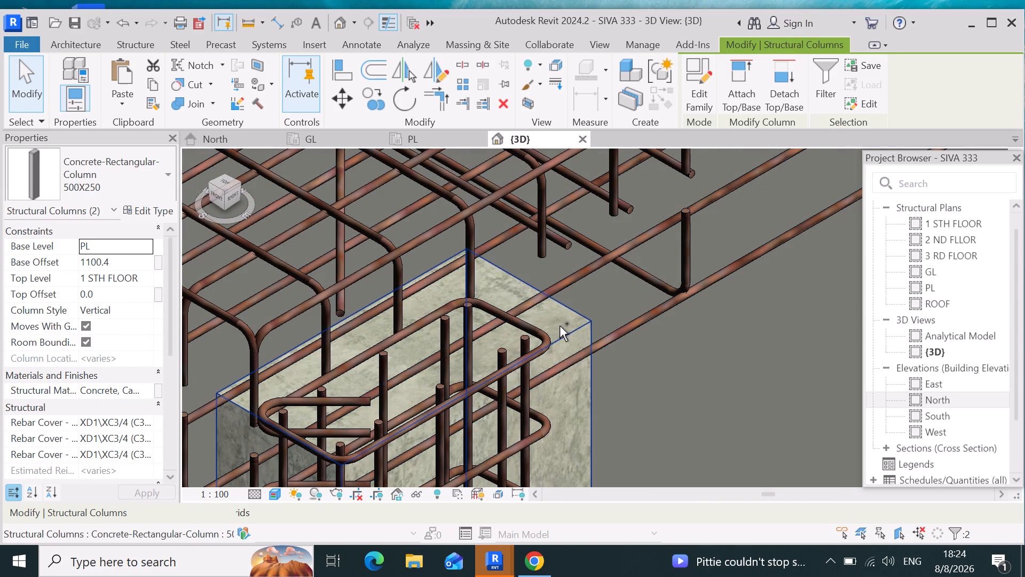
# Add the first-storey 500X250 columns at locations 1-10 and 1-11, along the slab's near edge, to the grid 9 column selection.
pyautogui.scroll(-20, 558, 311)
pyautogui.scroll(-2, 558, 311)
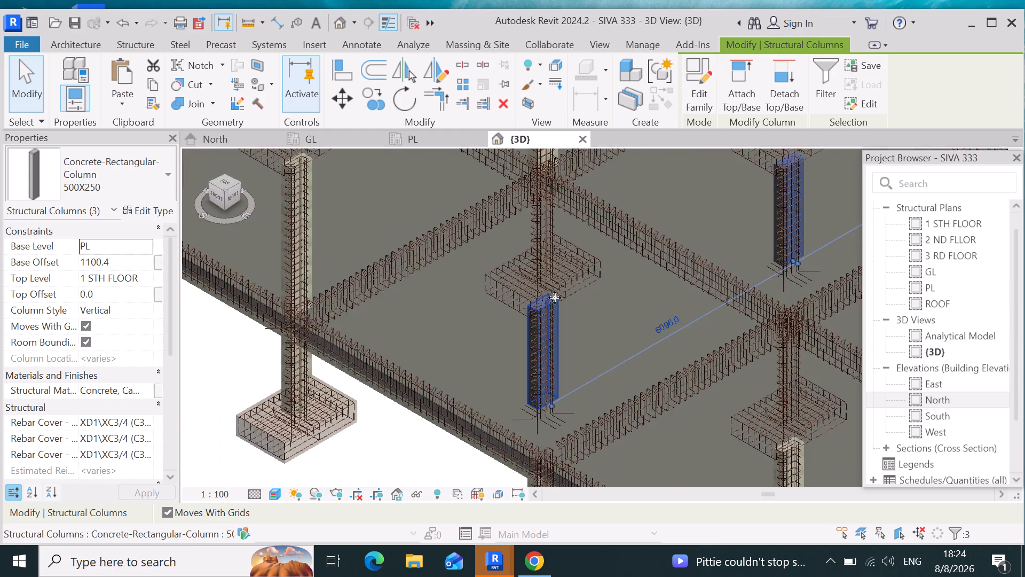
pyautogui.scroll(-3, 553, 298)
pyautogui.scroll(5, 679, 372)
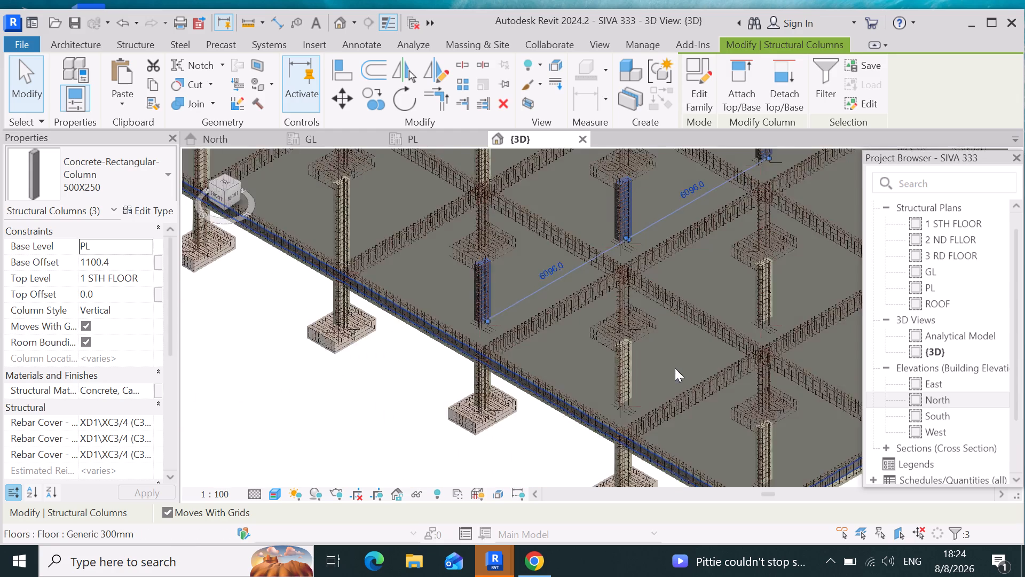
pyautogui.scroll(2, 675, 368)
pyautogui.scroll(11, 587, 319)
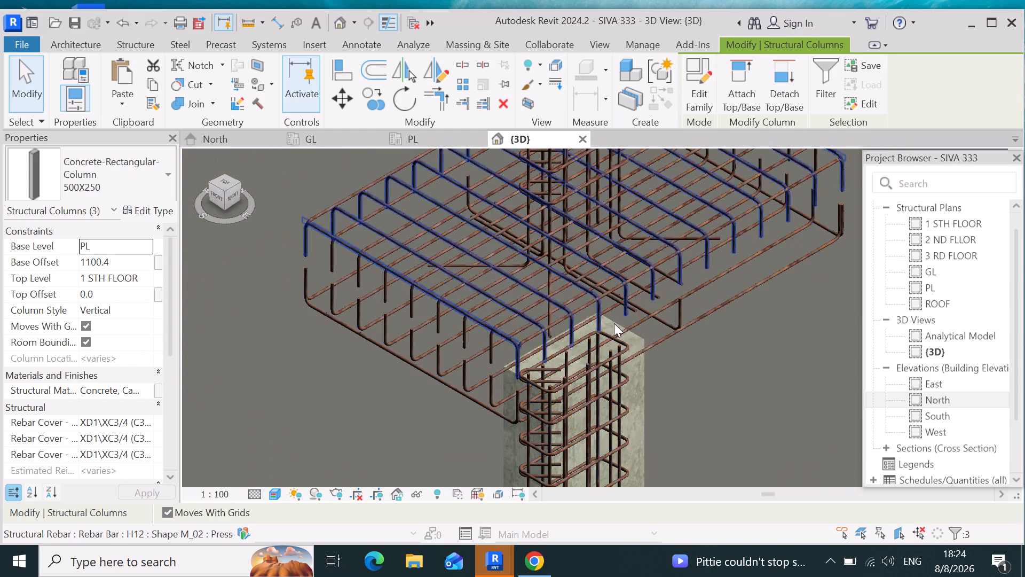
pyautogui.scroll(4, 625, 339)
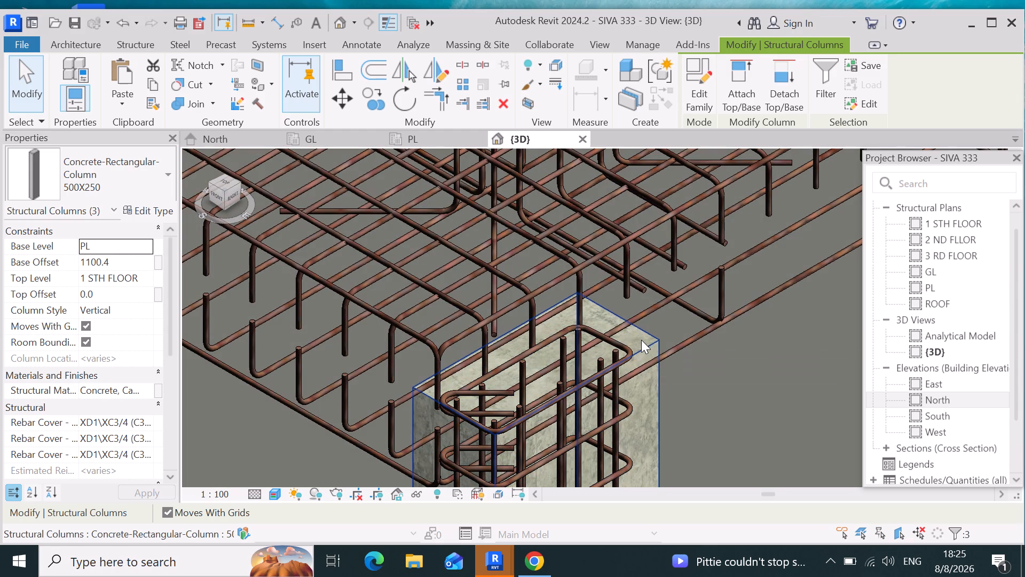
pyautogui.keyDown('ctrl'); pyautogui.click(642, 339); pyautogui.keyUp('ctrl')
pyautogui.scroll(-8, 490, 323)
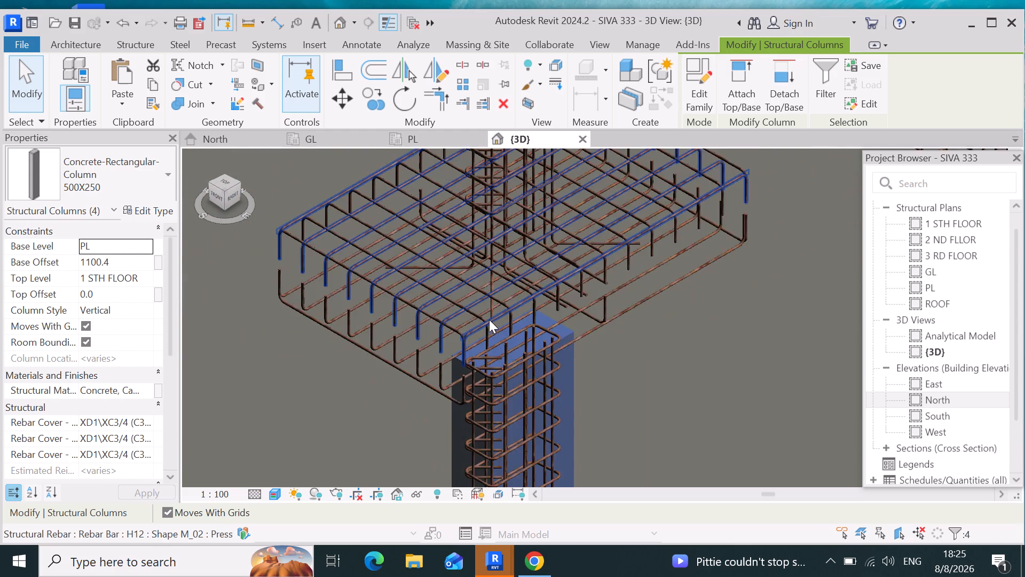
pyautogui.scroll(-7, 489, 319)
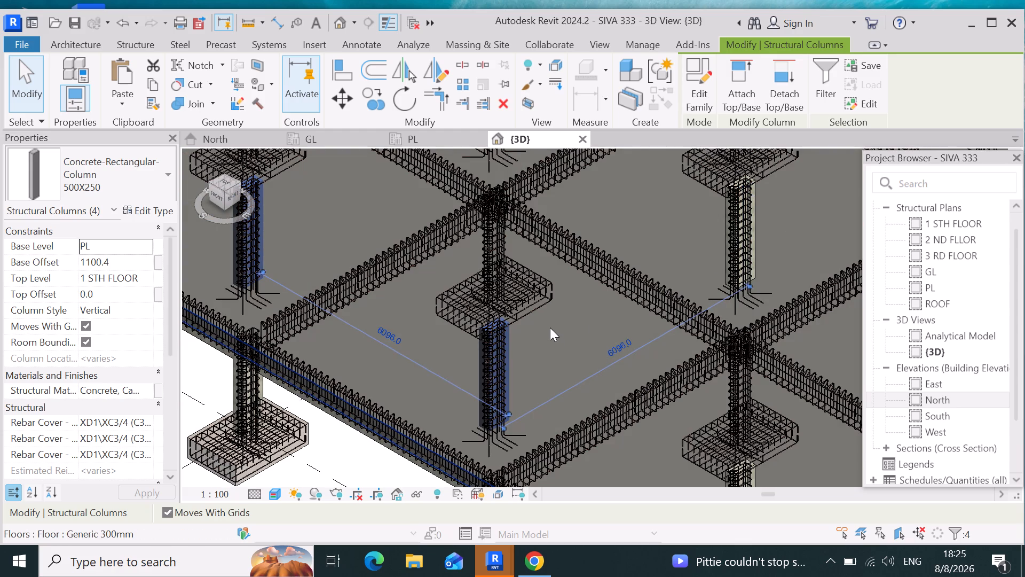
pyautogui.scroll(-4, 550, 327)
pyautogui.scroll(4, 653, 425)
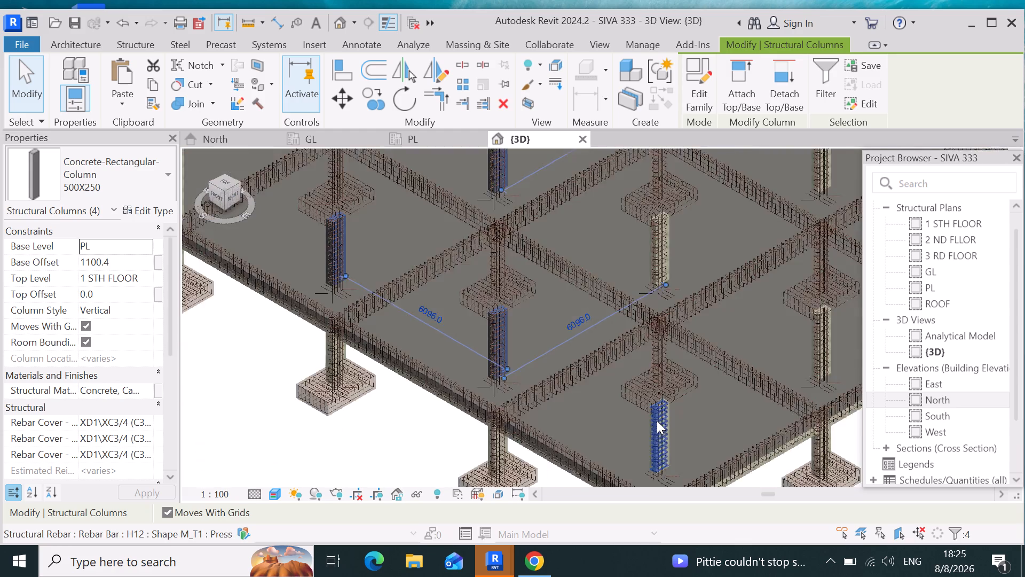
pyautogui.scroll(6, 657, 420)
pyautogui.scroll(7, 688, 380)
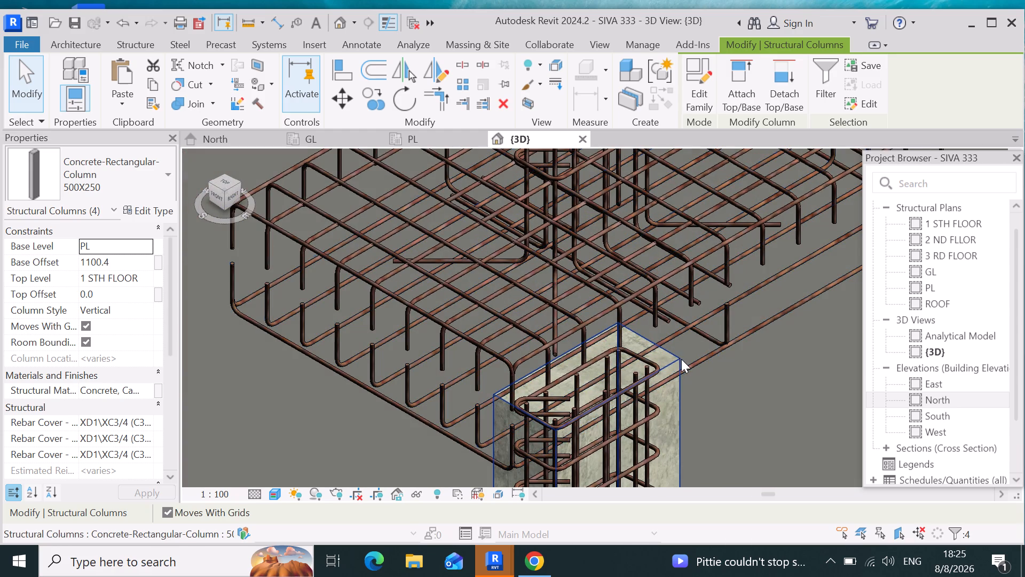
pyautogui.keyDown('ctrl'); pyautogui.click(678, 359); pyautogui.keyUp('ctrl')
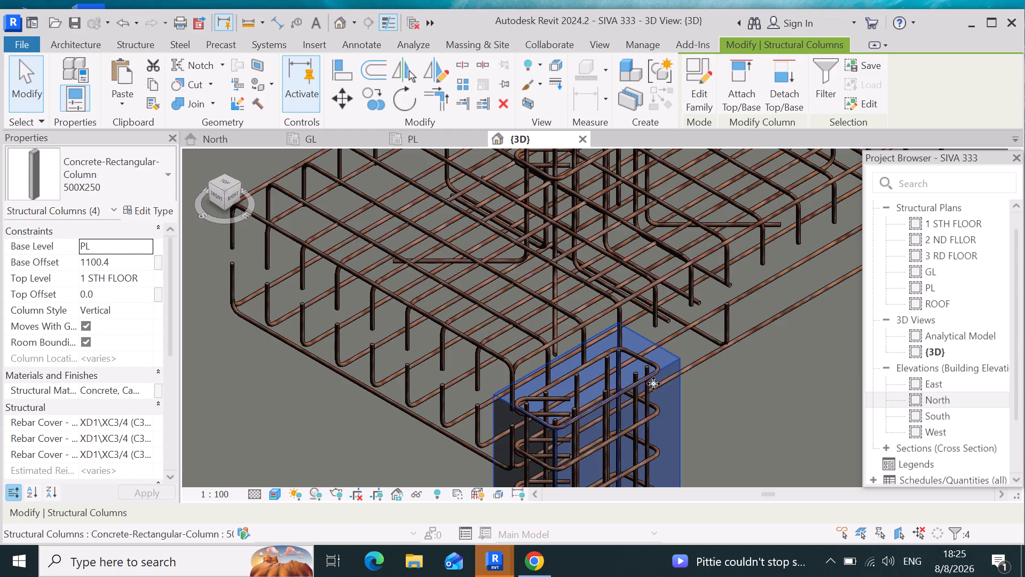
pyautogui.scroll(-15, 512, 379)
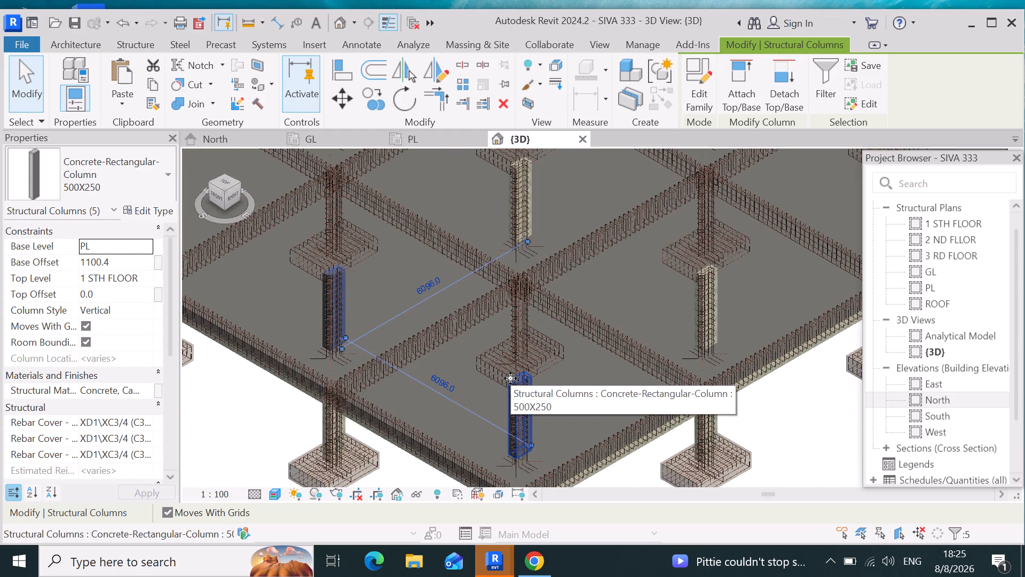
# Add the first-storey 500X250 columns at locations 2-11 and 2-10 to the selection.
pyautogui.scroll(6, 682, 269)
pyautogui.scroll(2, 730, 272)
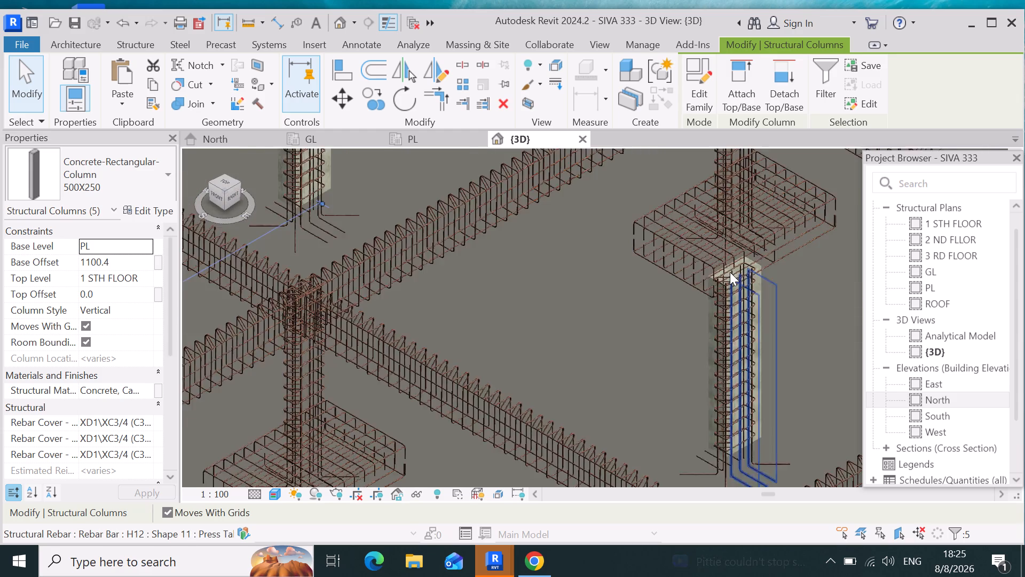
pyautogui.scroll(14, 730, 272)
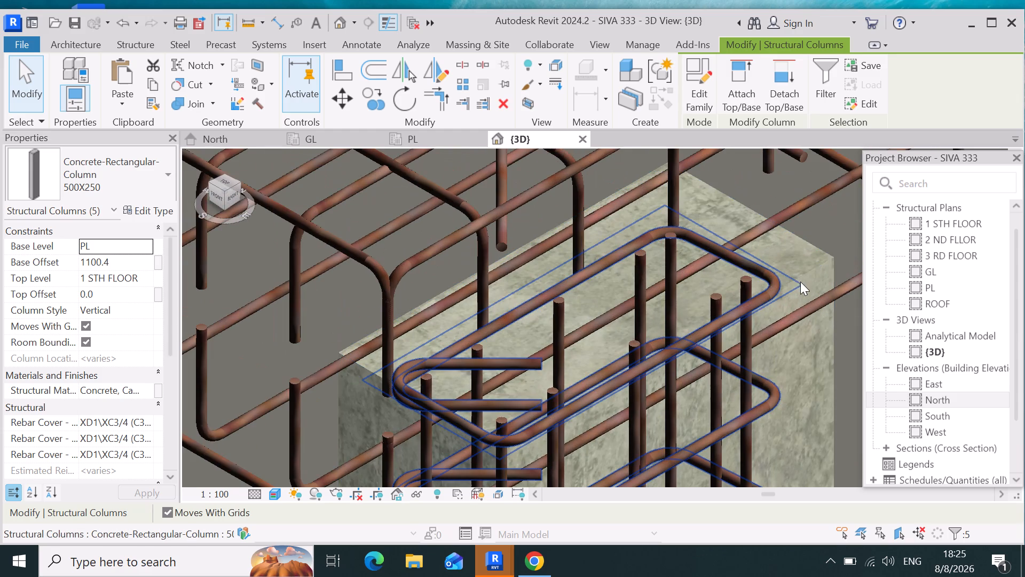
pyautogui.keyDown('ctrl'); pyautogui.click(801, 259); pyautogui.keyUp('ctrl')
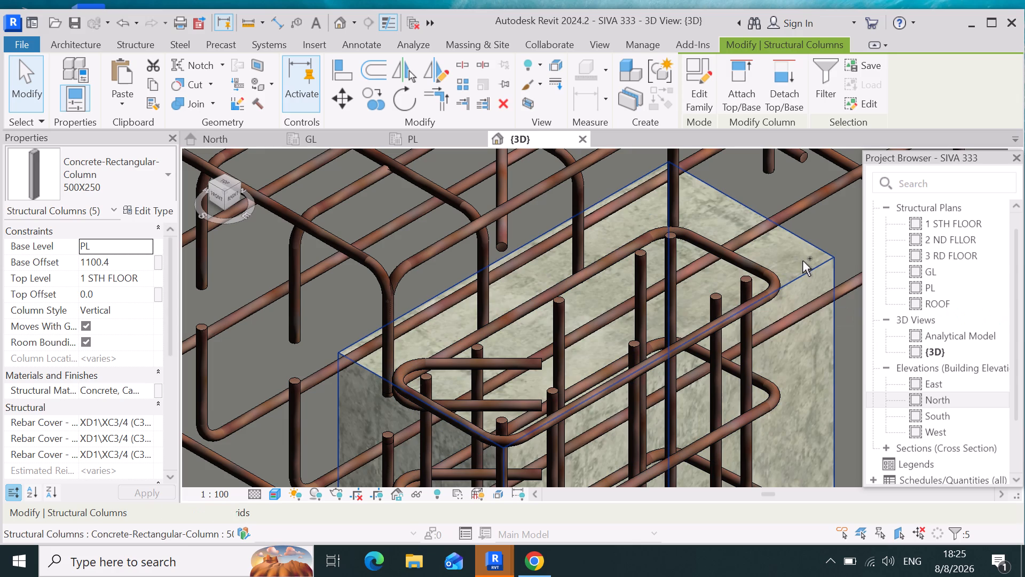
pyautogui.scroll(-20, 654, 364)
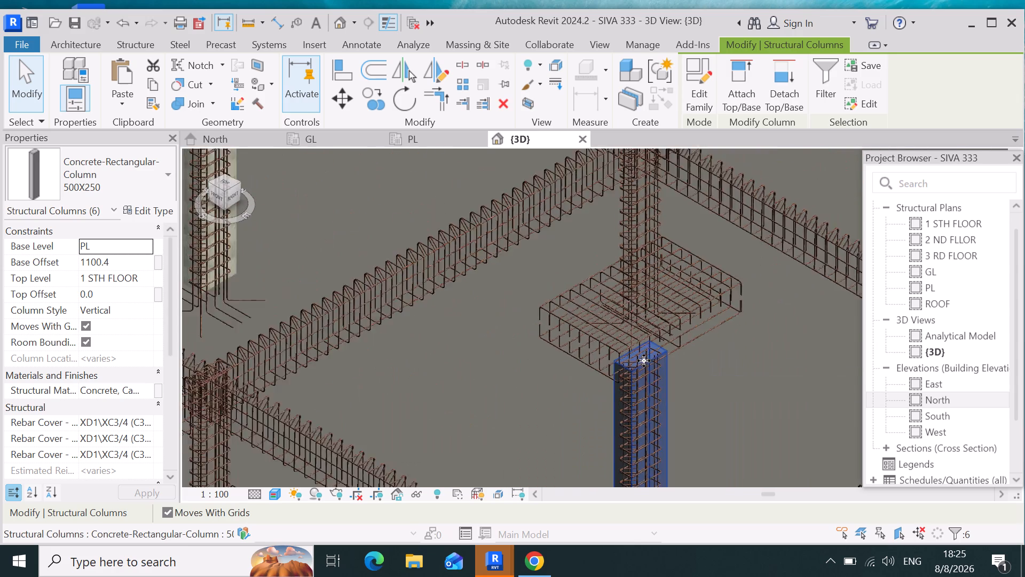
pyautogui.scroll(9, 389, 205)
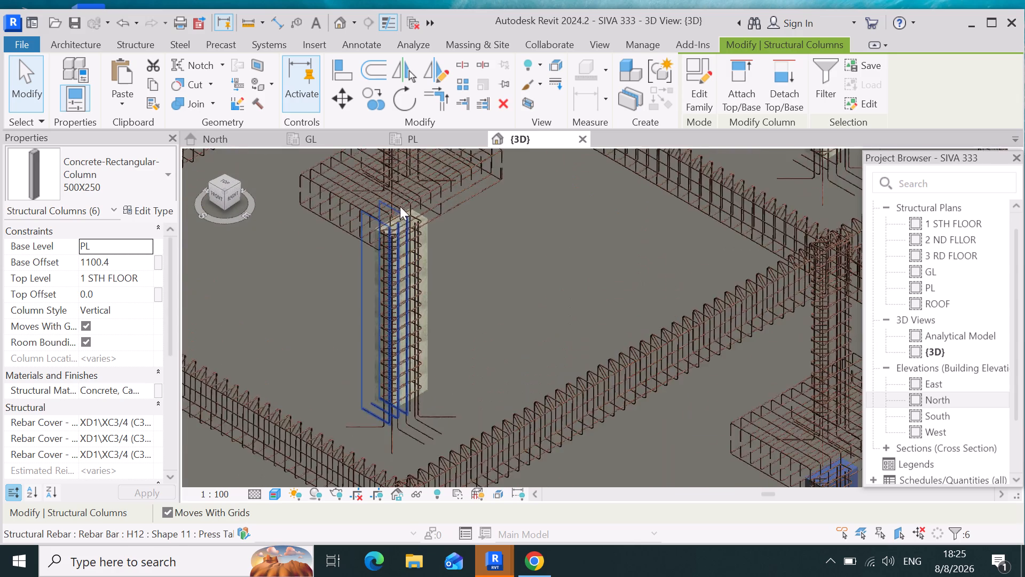
pyautogui.scroll(10, 400, 206)
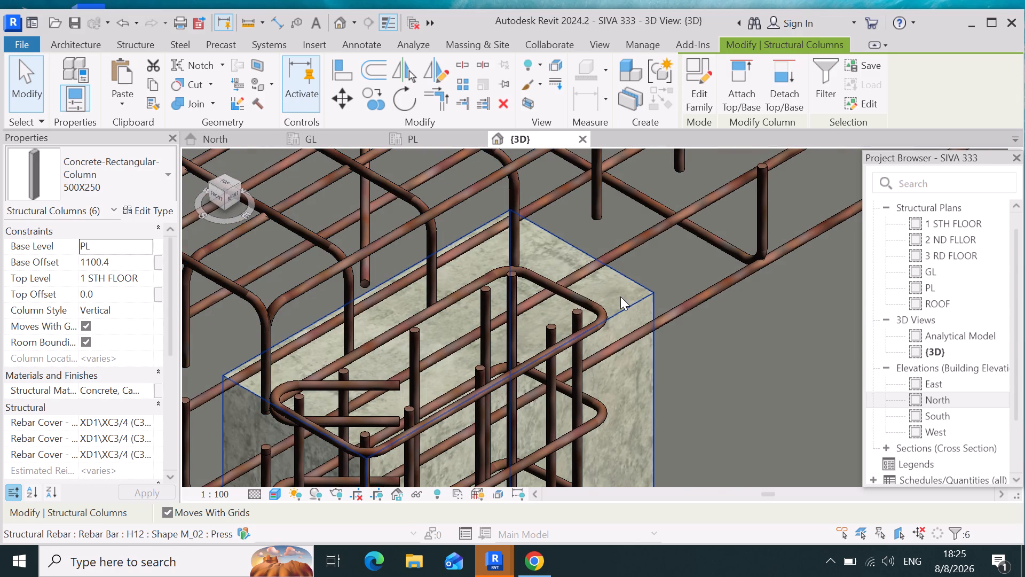
pyautogui.keyDown('ctrl'); pyautogui.click(620, 299); pyautogui.keyUp('ctrl')
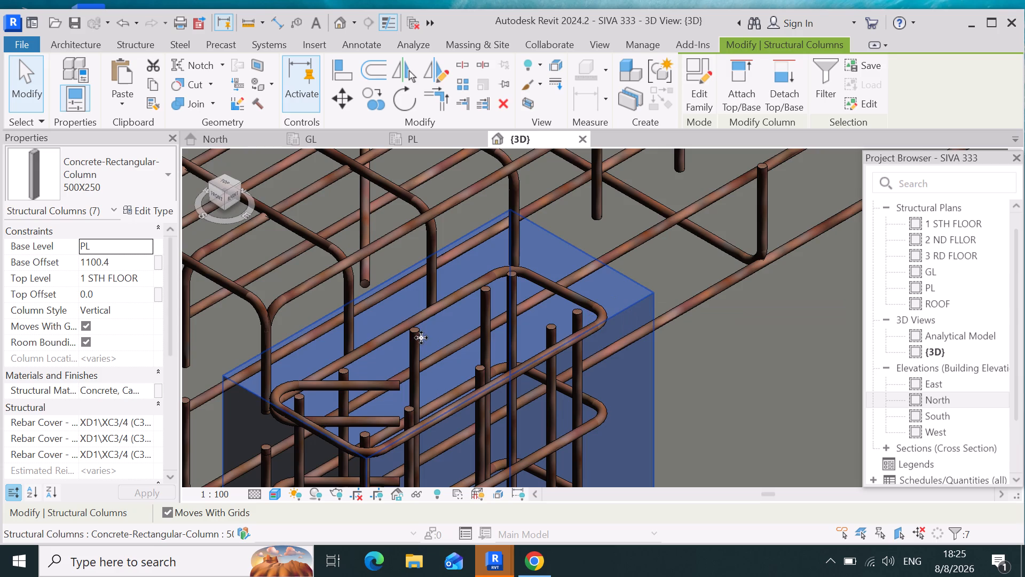
# Add the first-storey 500X250 columns at locations 3-10 and 3-11 to the selection.
pyautogui.scroll(-20, 421, 337)
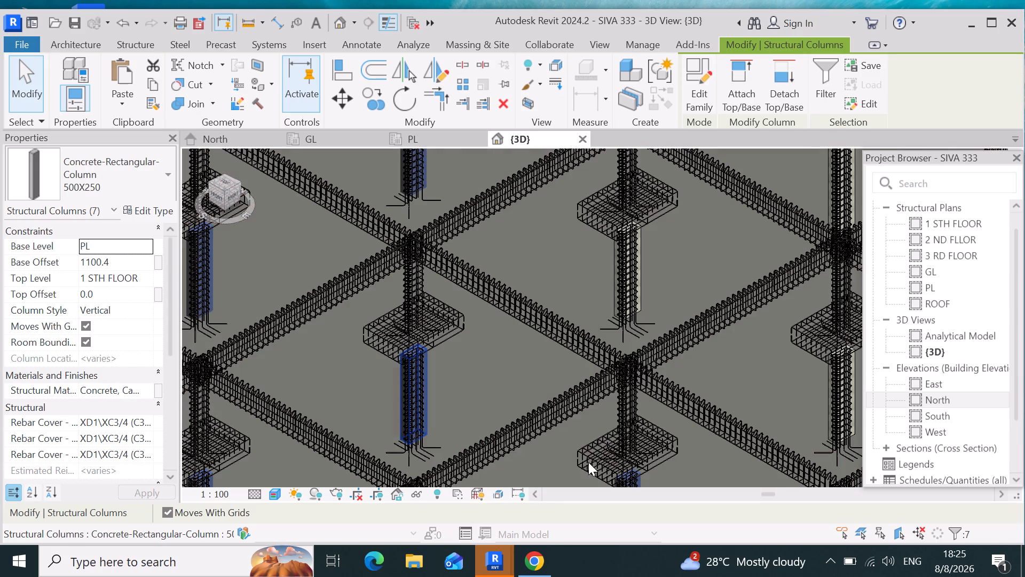
pyautogui.scroll(-4, 588, 433)
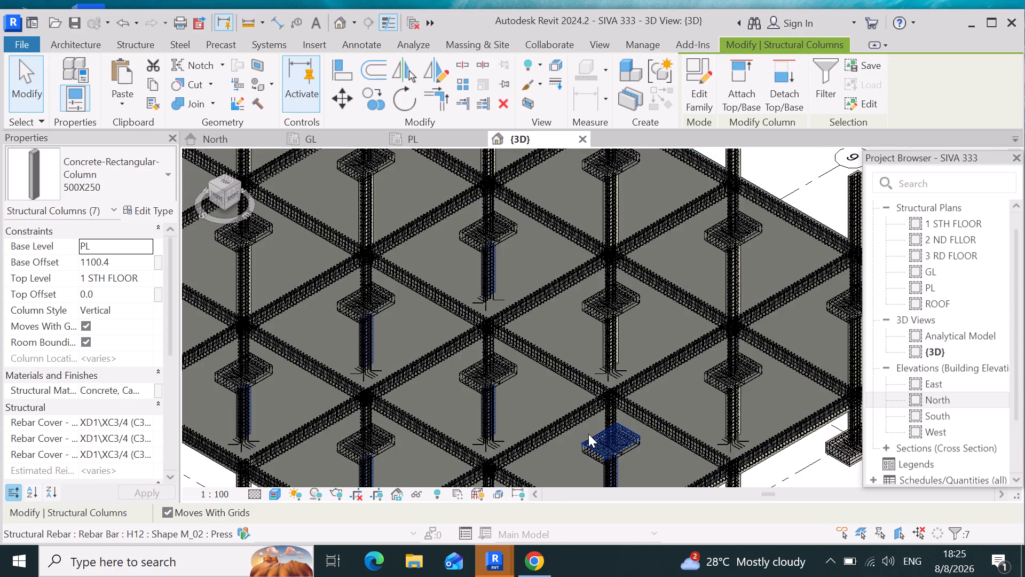
pyautogui.scroll(6, 618, 318)
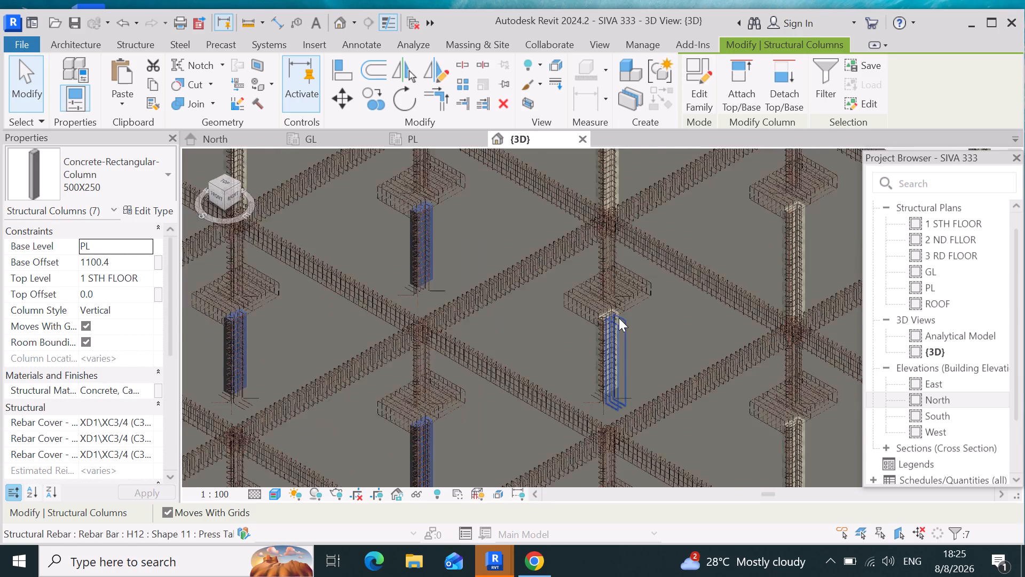
pyautogui.scroll(20, 619, 318)
pyautogui.scroll(2, 610, 297)
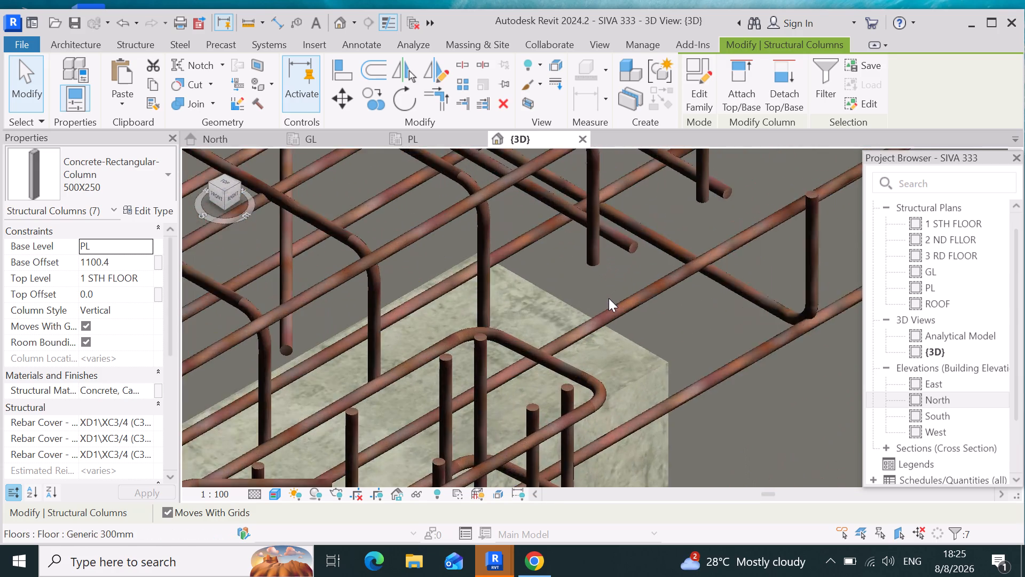
pyautogui.scroll(2, 609, 298)
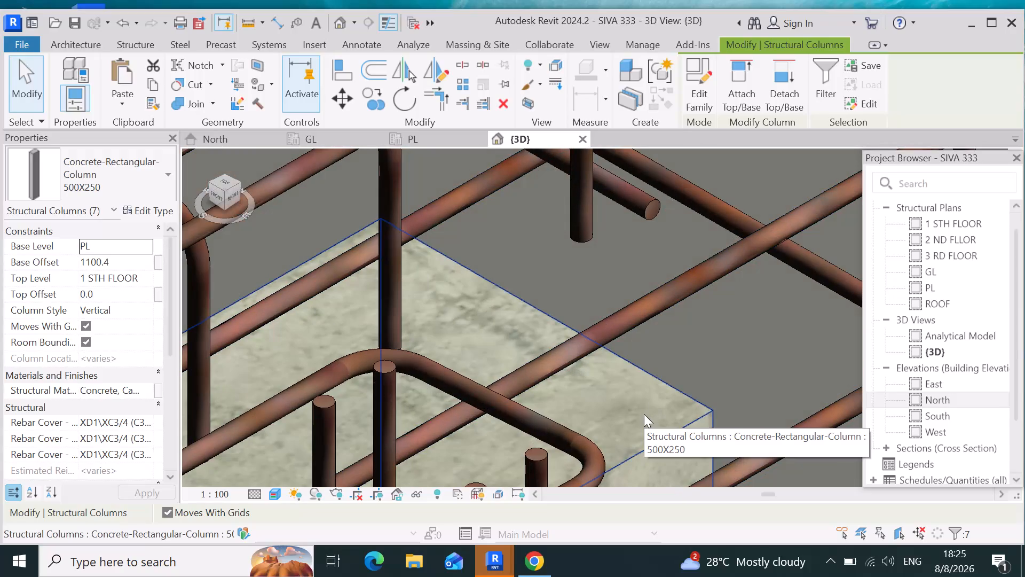
pyautogui.keyDown('ctrl'); pyautogui.click(644, 414); pyautogui.keyUp('ctrl')
pyautogui.scroll(-10, 587, 379)
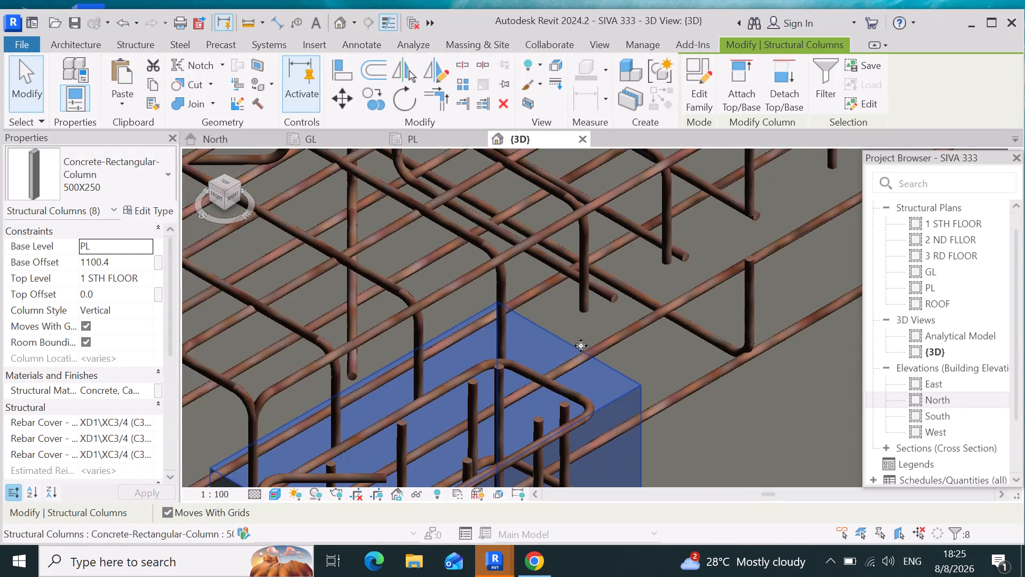
pyautogui.scroll(-19, 581, 346)
pyautogui.scroll(-5, 579, 343)
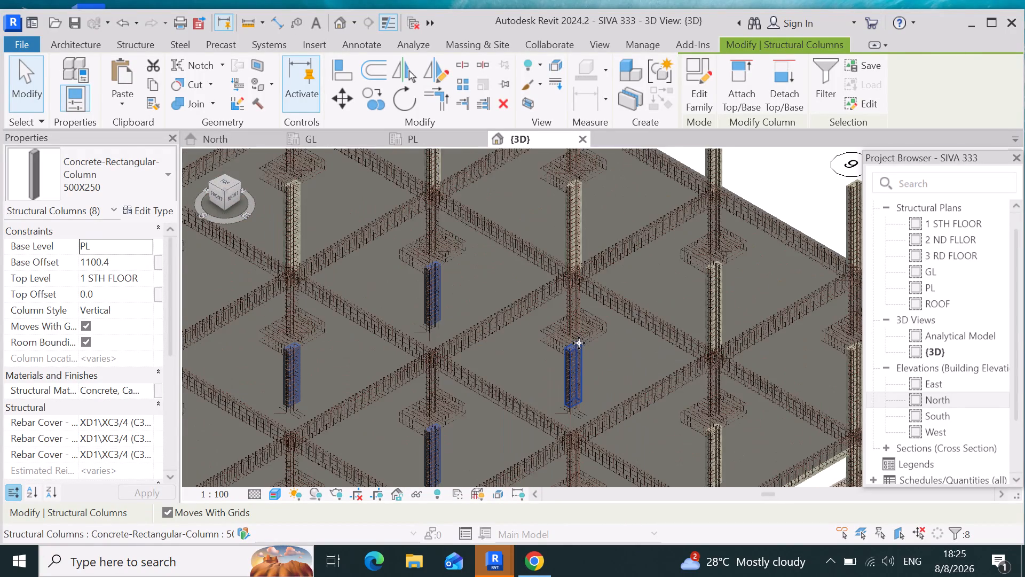
pyautogui.scroll(4, 636, 402)
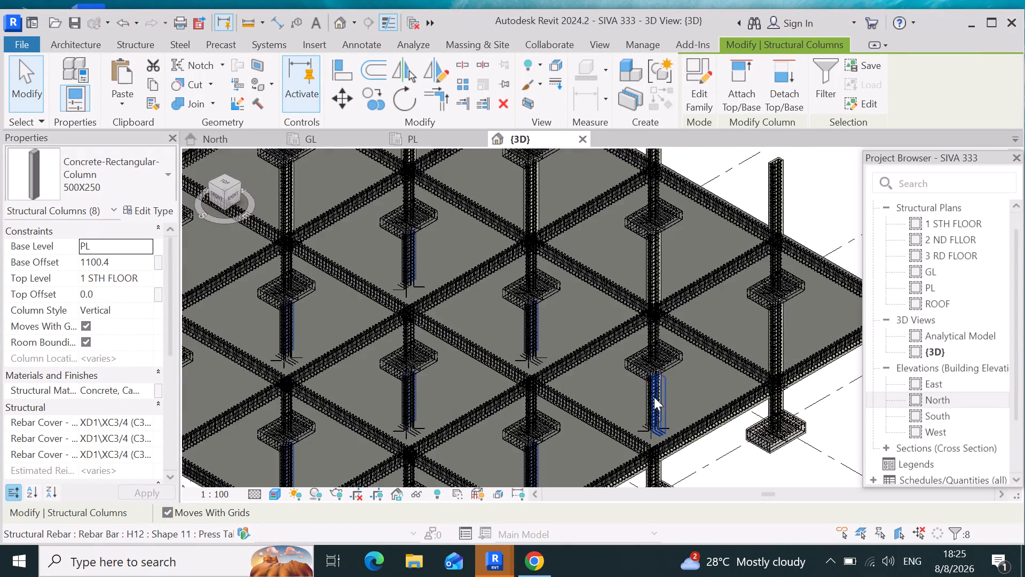
pyautogui.scroll(7, 654, 394)
pyautogui.scroll(15, 661, 349)
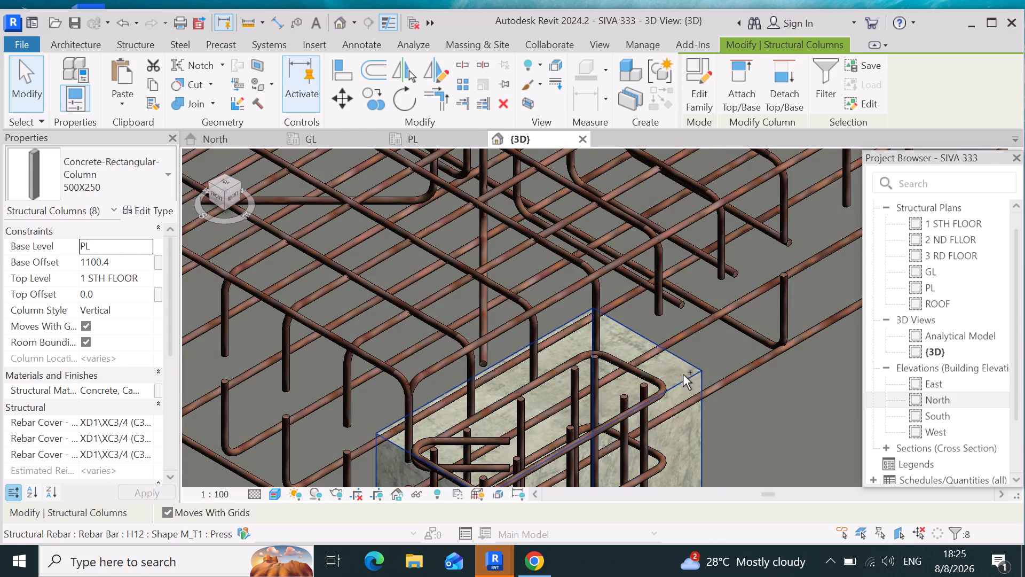
pyautogui.keyDown('ctrl'); pyautogui.click(683, 372); pyautogui.keyUp('ctrl')
pyautogui.scroll(-11, 688, 365)
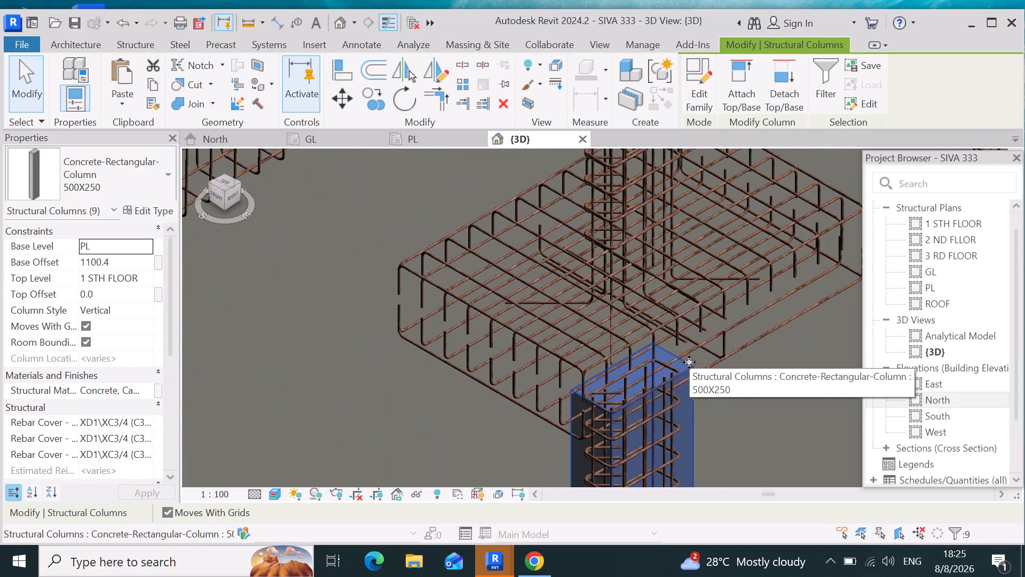
pyautogui.scroll(-15, 689, 362)
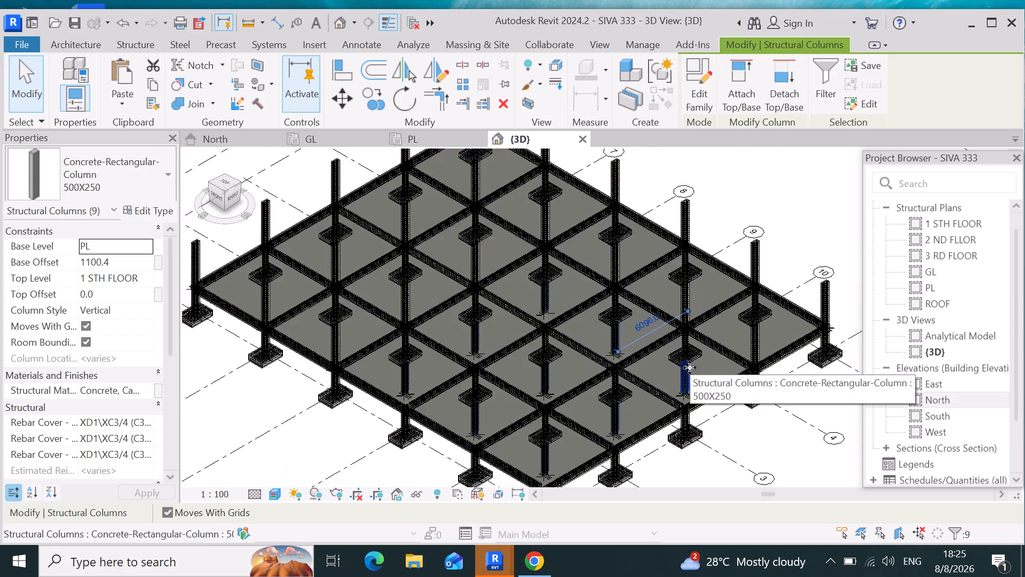
# Set the base offset of the nine selected first-storey columns on grids 9 to 11 to -6.
pyautogui.click(121, 263)
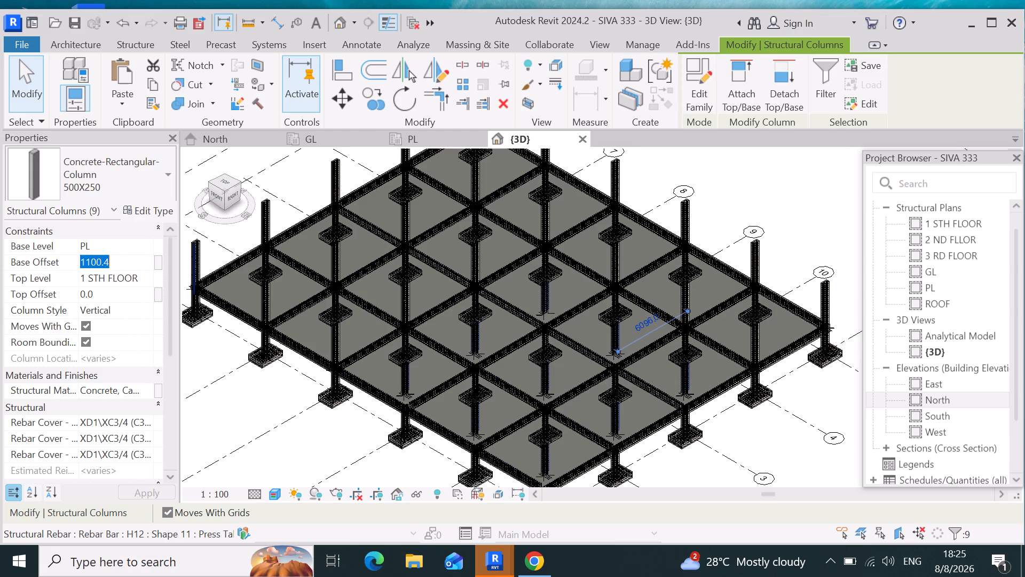
pyautogui.press('BackSpace')
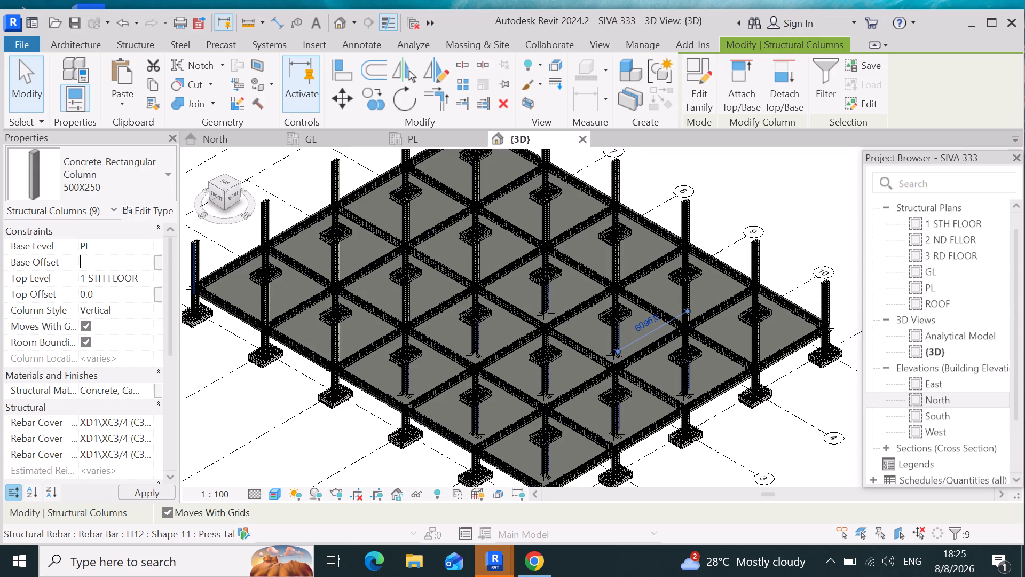
pyautogui.write('-6')
pyautogui.press('Return')
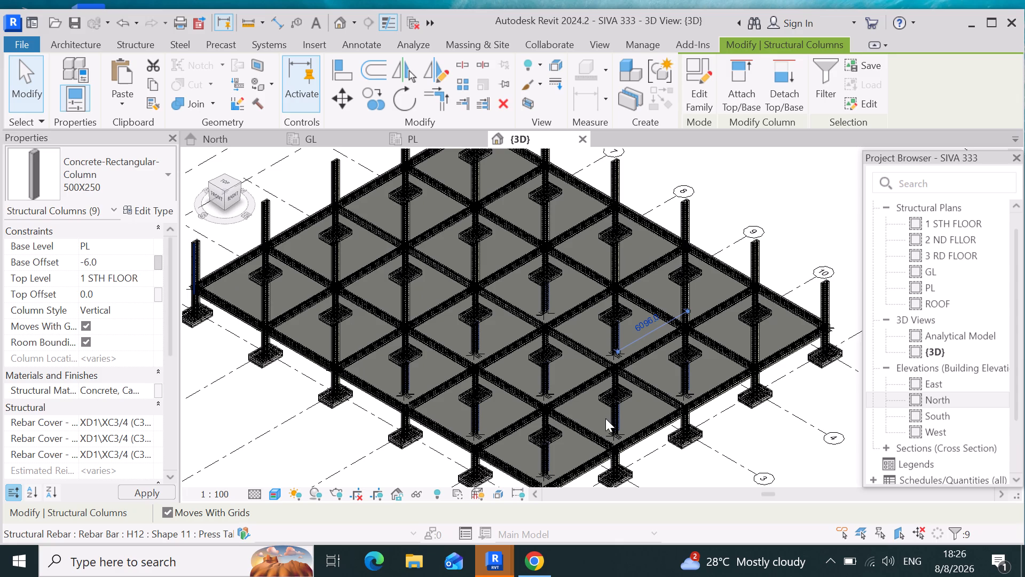
# Examine how the bases of the extended first-storey columns on grids 9 to 11 meet the PL slab.
pyautogui.scroll(4, 604, 417)
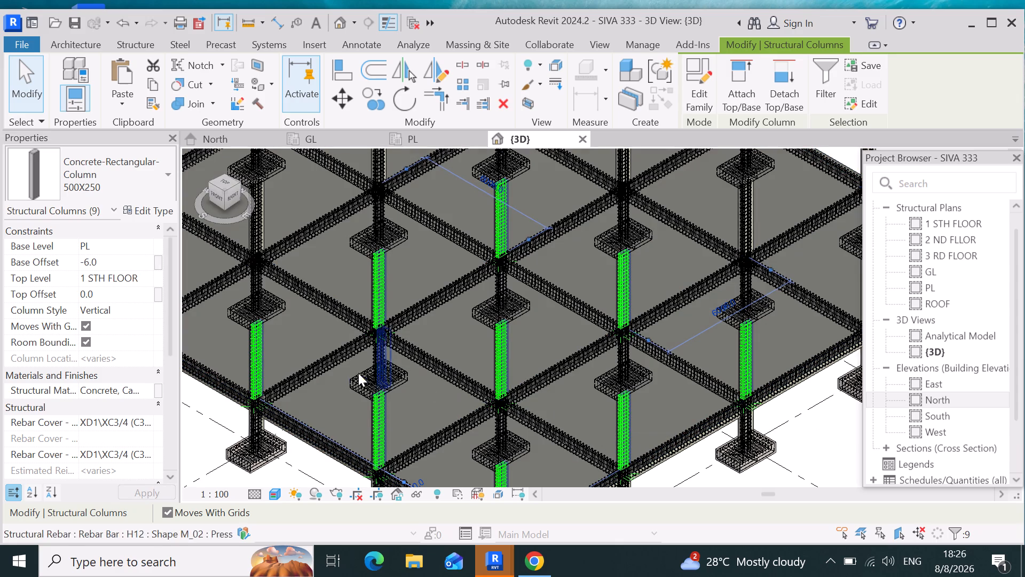
pyautogui.scroll(5, 283, 384)
pyautogui.scroll(5, 210, 324)
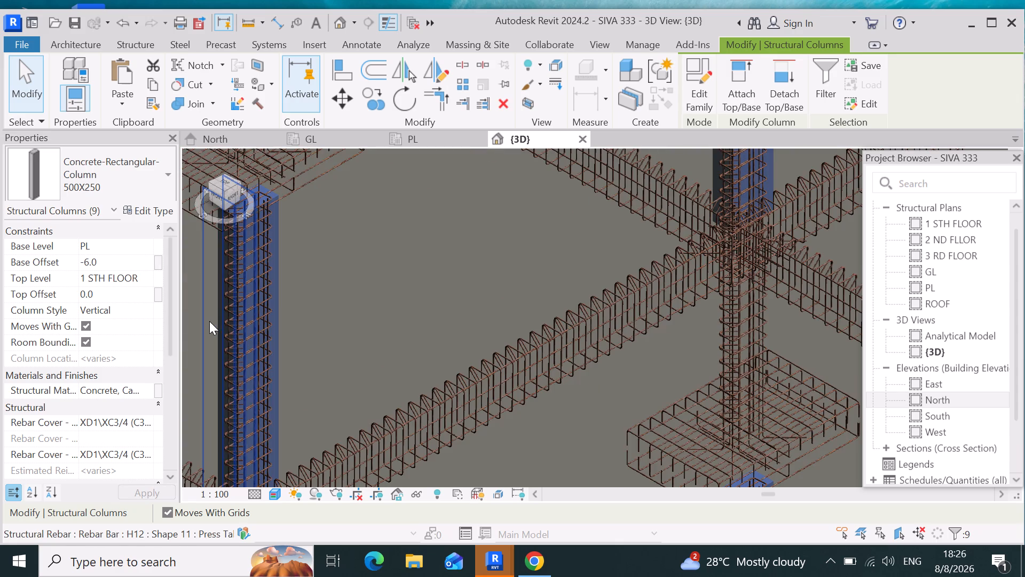
pyautogui.scroll(-8, 447, 333)
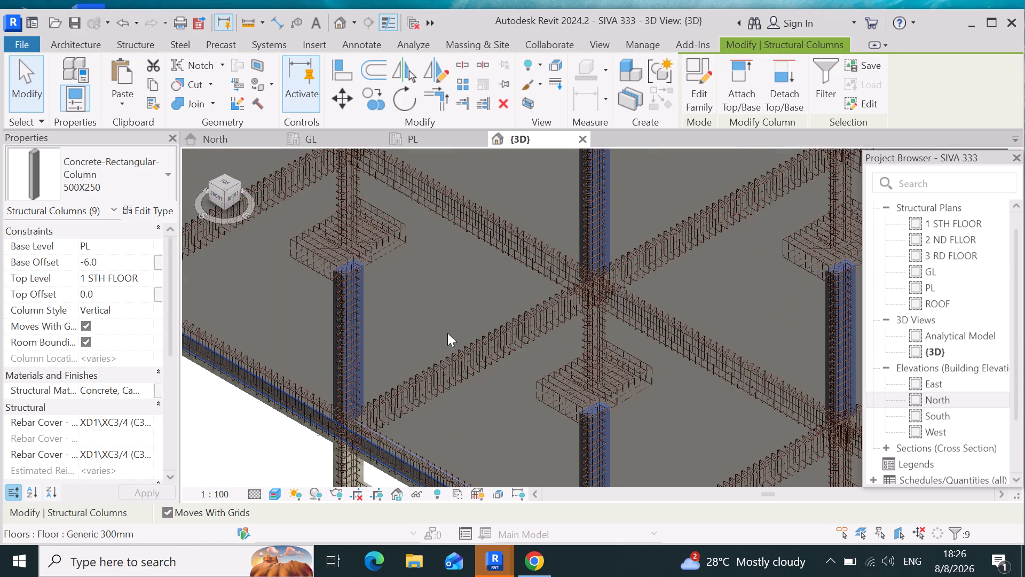
pyautogui.scroll(-8, 447, 333)
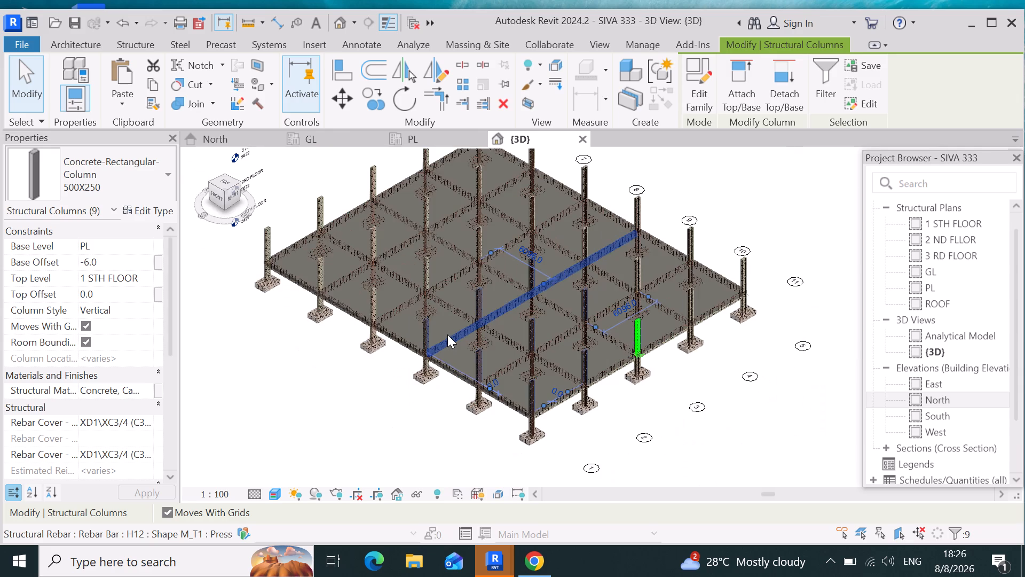
# Examine up close how the reinforcement of the extended first-storey columns meets the PL beams and slab.
pyautogui.scroll(4, 610, 352)
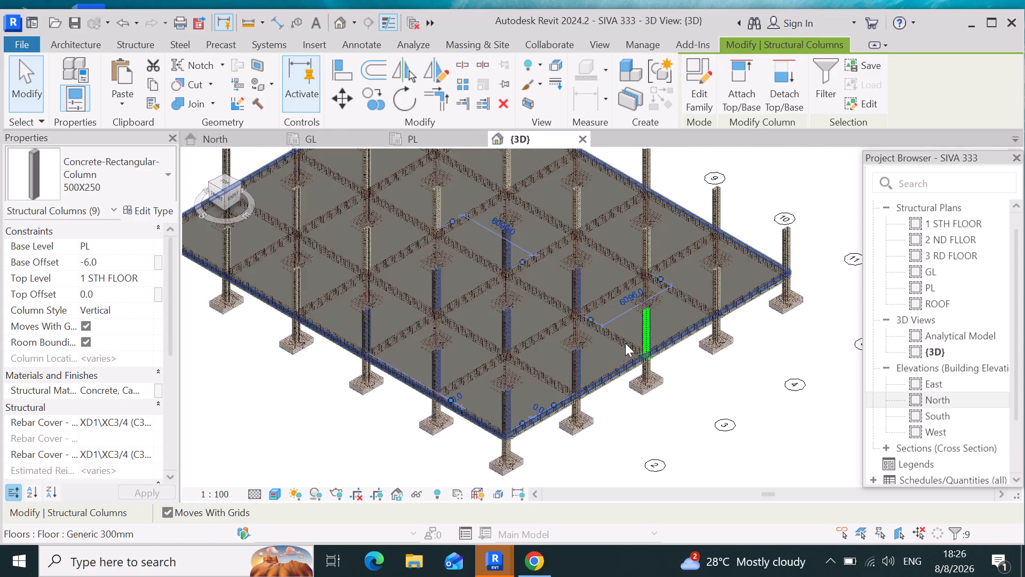
pyautogui.scroll(6, 627, 342)
pyautogui.scroll(4, 551, 358)
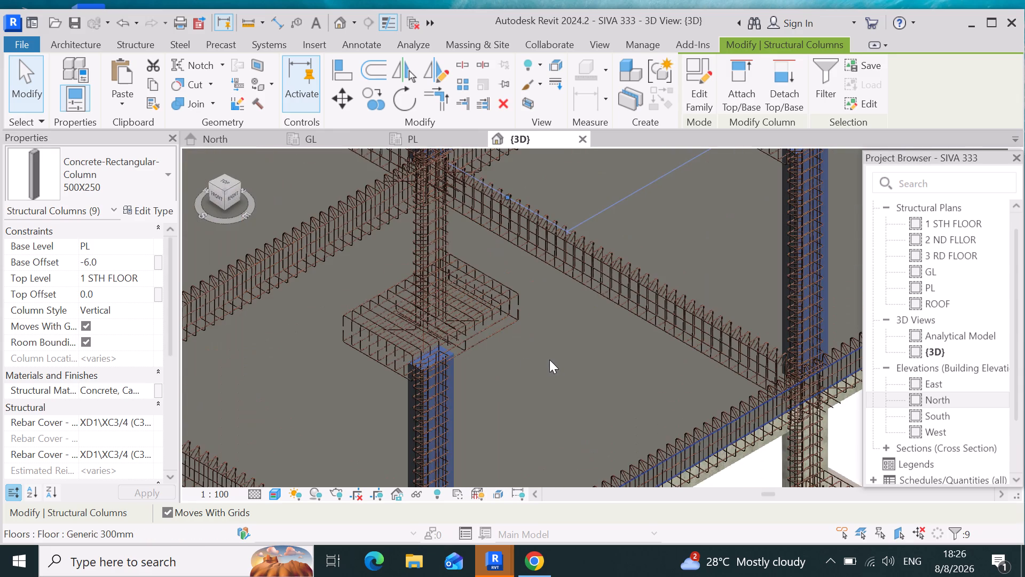
pyautogui.scroll(-4, 542, 369)
pyautogui.scroll(2, 665, 249)
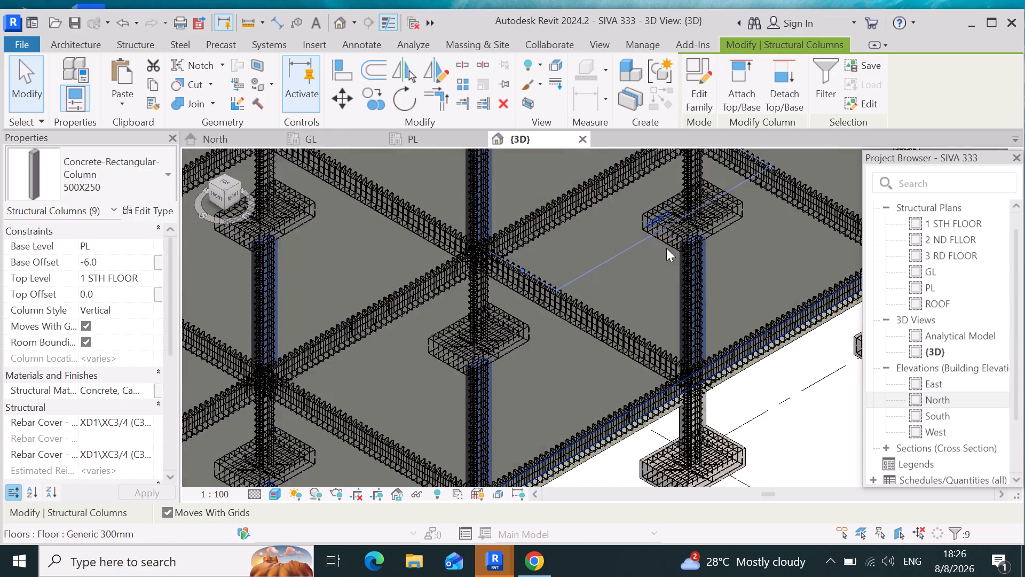
pyautogui.scroll(18, 666, 248)
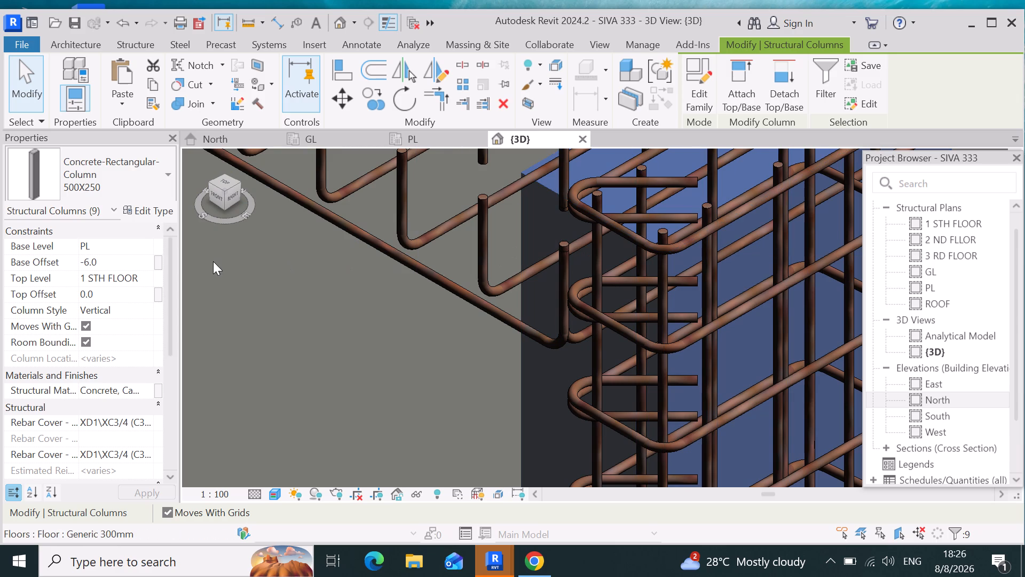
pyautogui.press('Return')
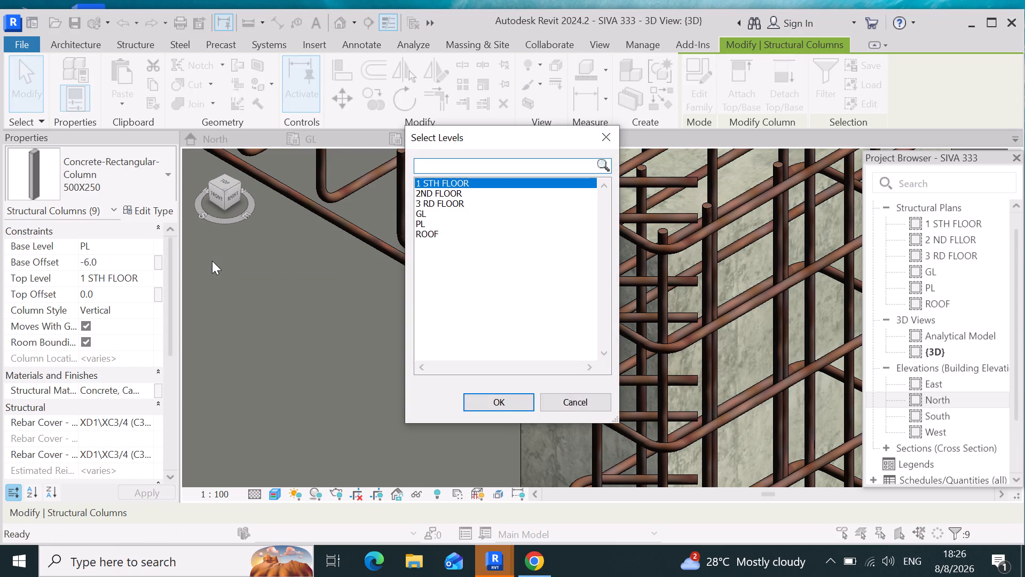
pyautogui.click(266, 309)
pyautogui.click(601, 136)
# In the North elevation, copy the reinforced 300 x 600mm beam at PL and paste it aligned to the 1 STH FLOOR level.
pyautogui.scroll(-19, 666, 336)
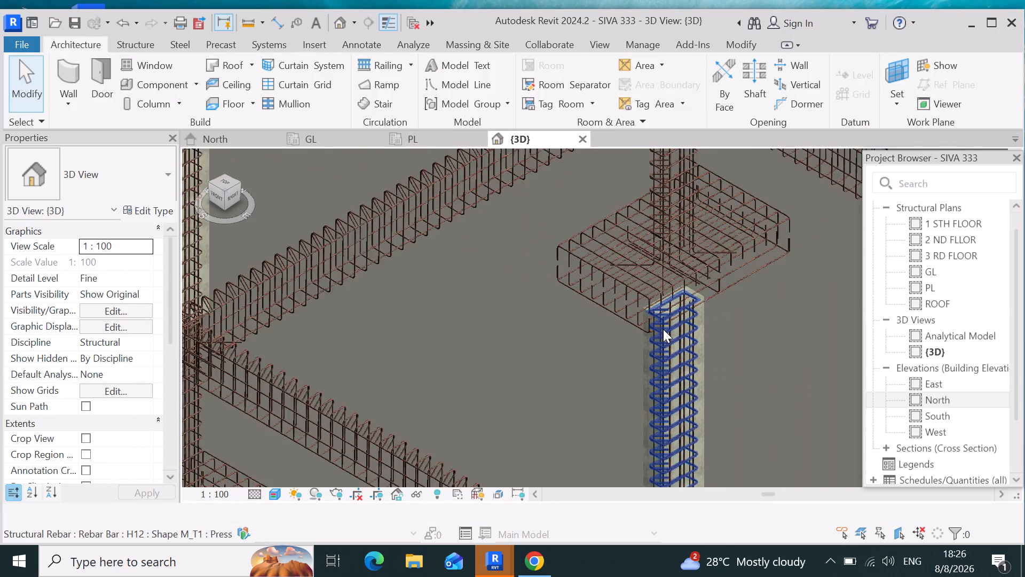
pyautogui.scroll(-7, 663, 329)
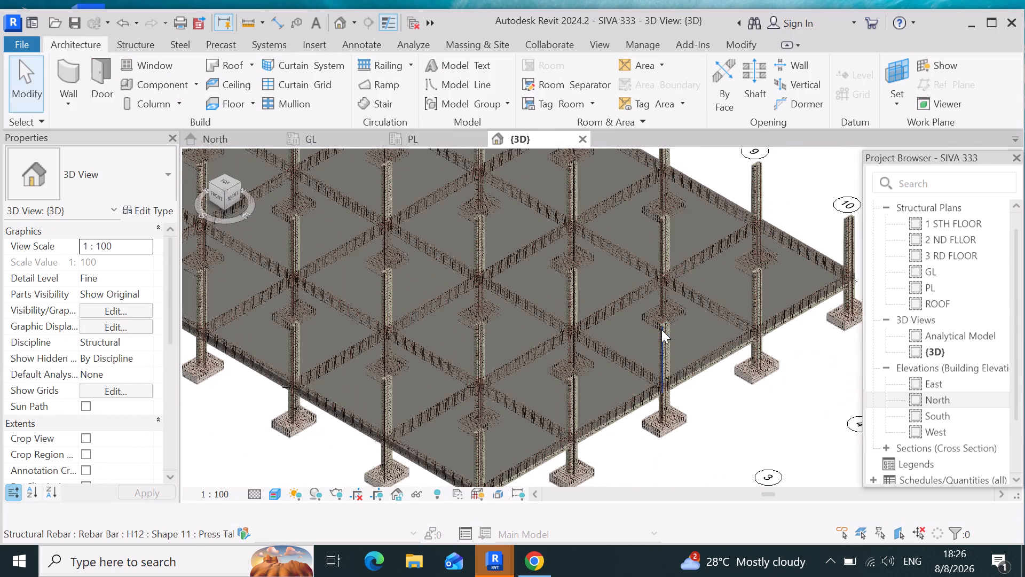
pyautogui.scroll(-4, 590, 353)
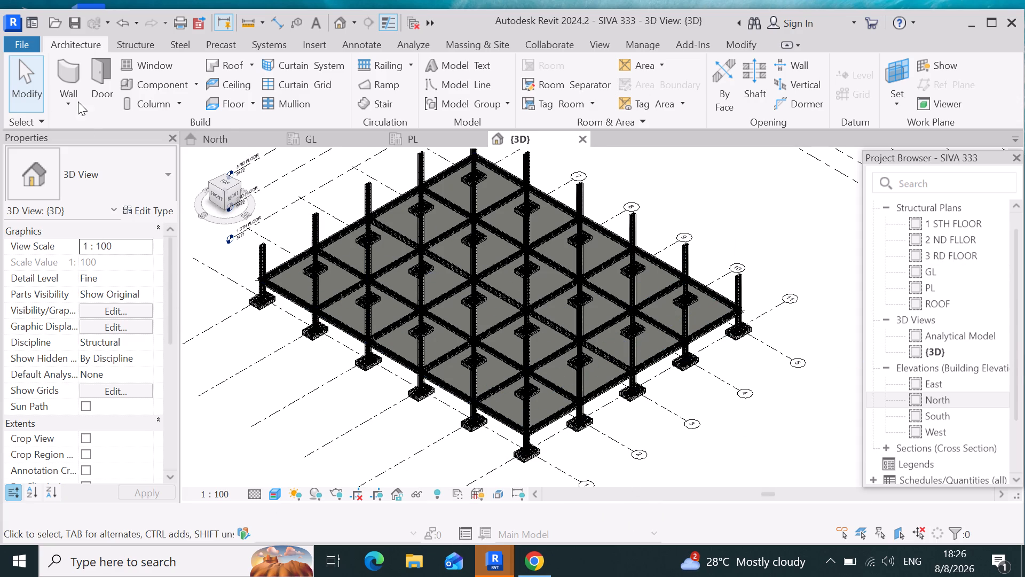
pyautogui.click(237, 138)
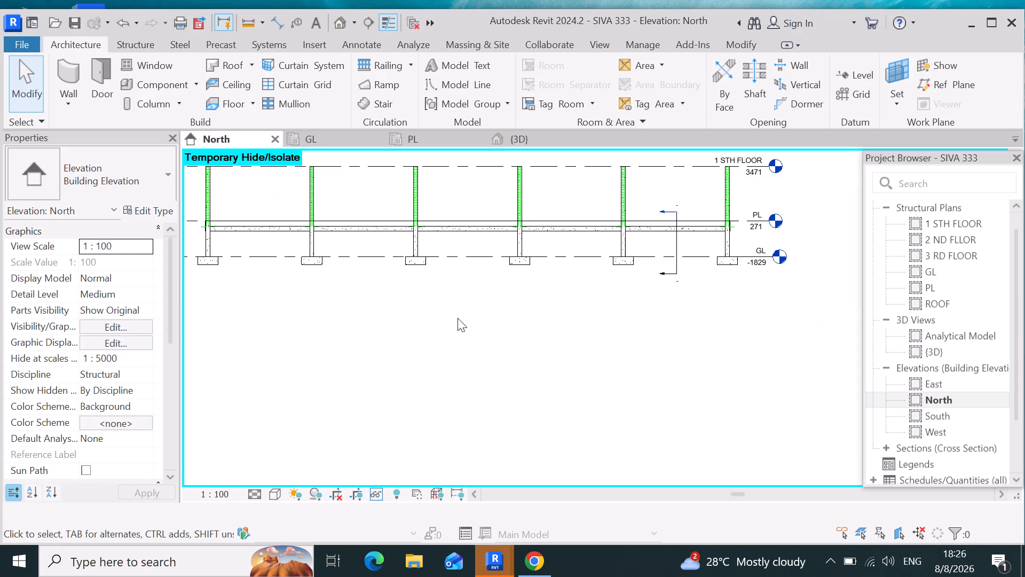
pyautogui.scroll(-4, 482, 353)
pyautogui.scroll(4, 545, 293)
pyautogui.scroll(2, 722, 294)
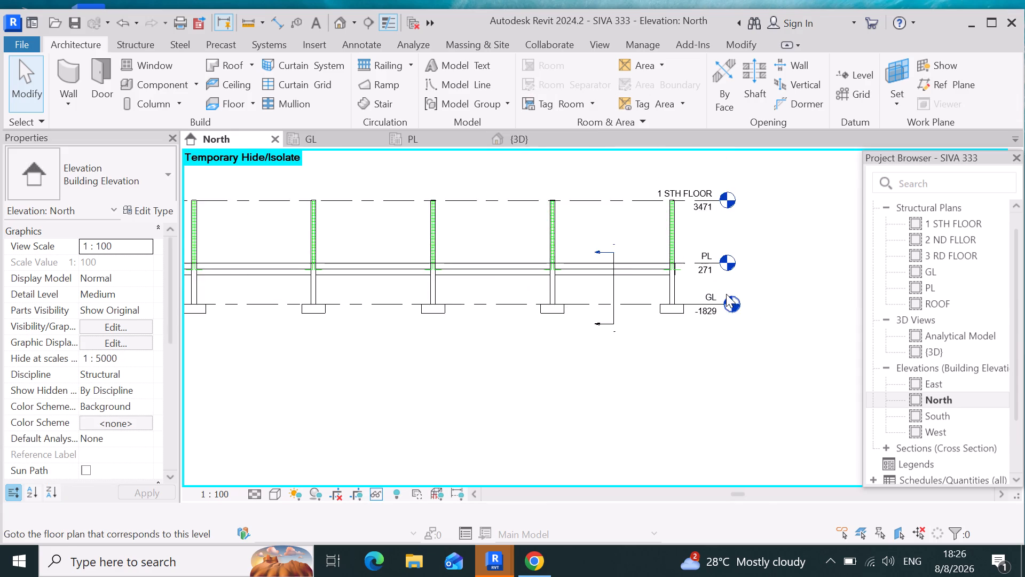
pyautogui.scroll(8, 709, 273)
pyautogui.scroll(1, 614, 259)
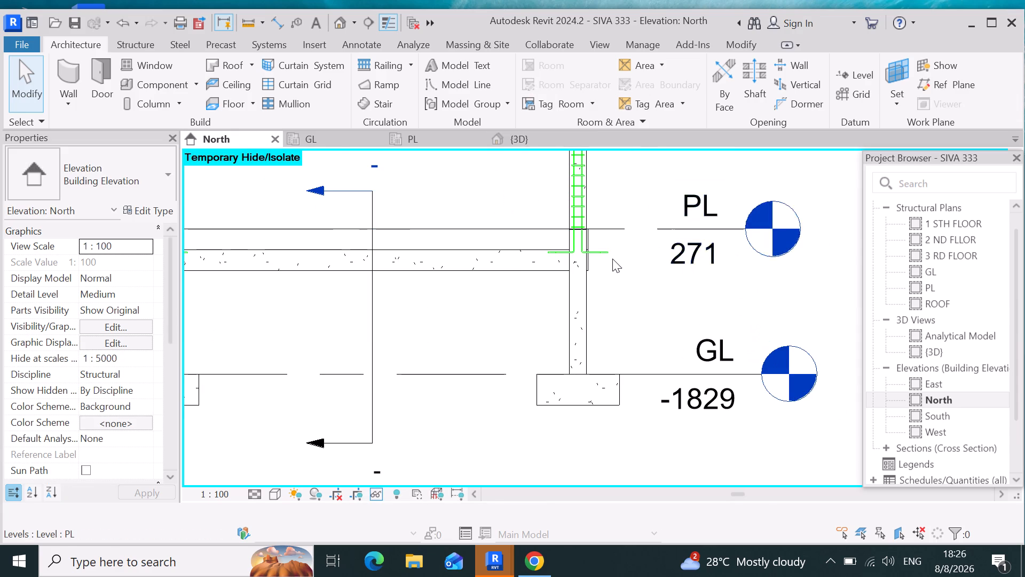
pyautogui.scroll(3, 612, 259)
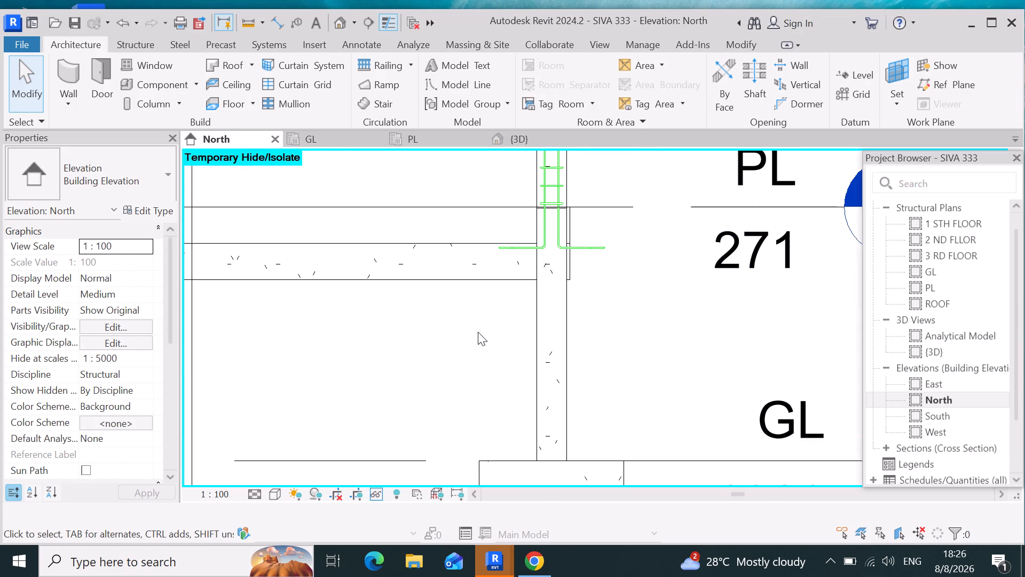
pyautogui.click(511, 283)
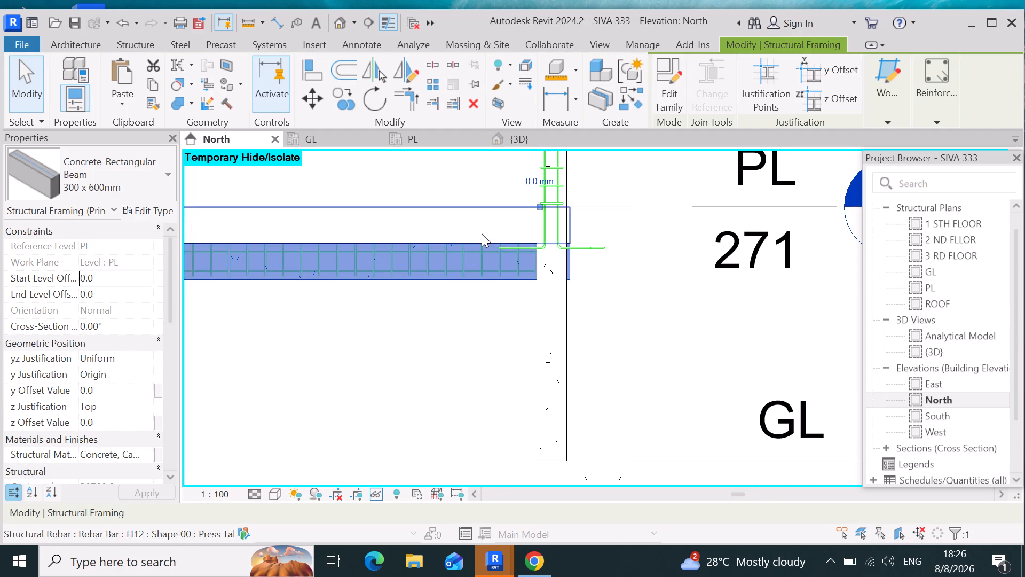
pyautogui.scroll(-5, 654, 348)
pyautogui.scroll(-2, 721, 286)
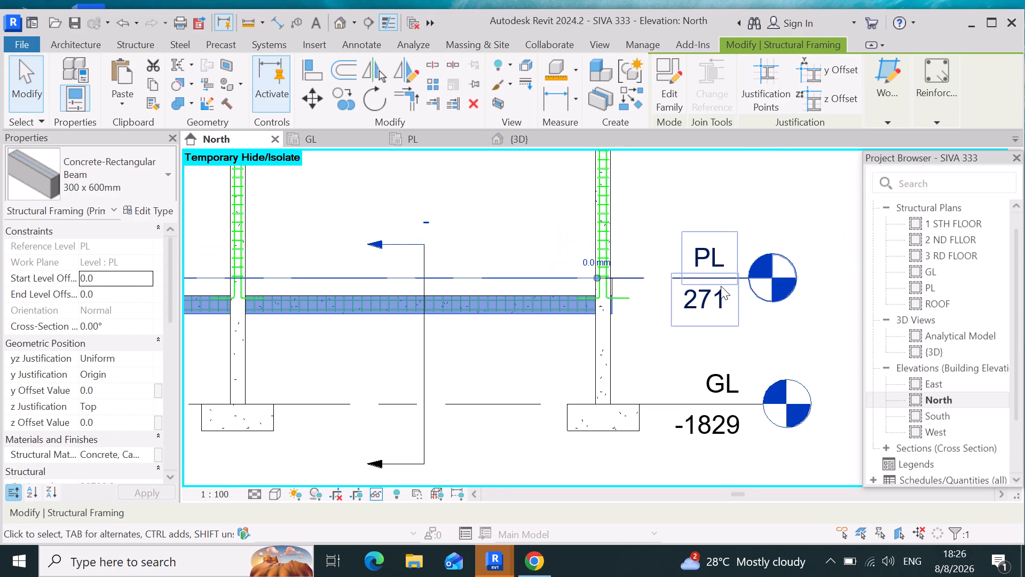
pyautogui.scroll(-3, 721, 286)
pyautogui.scroll(4, 626, 285)
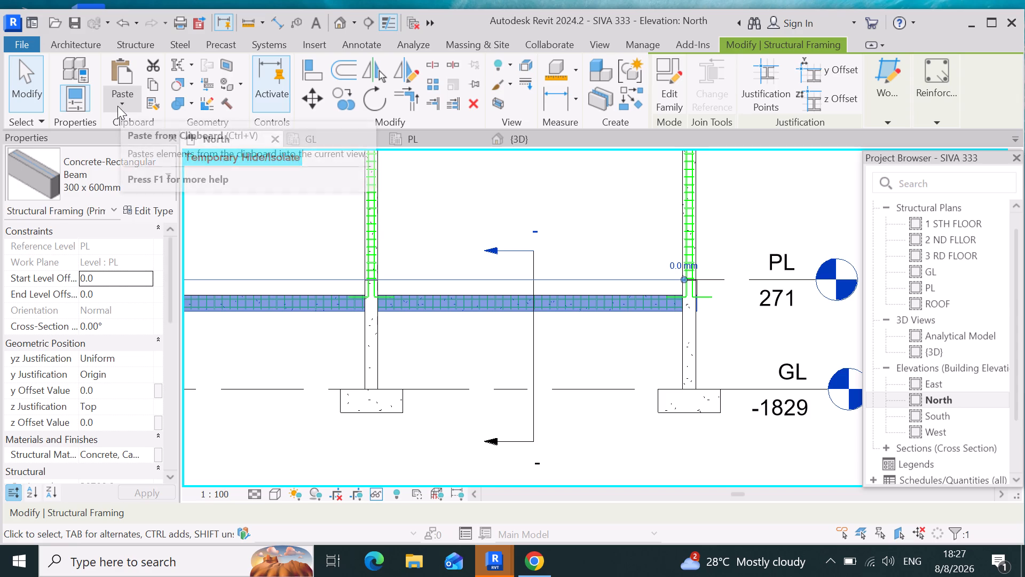
pyautogui.click(151, 86)
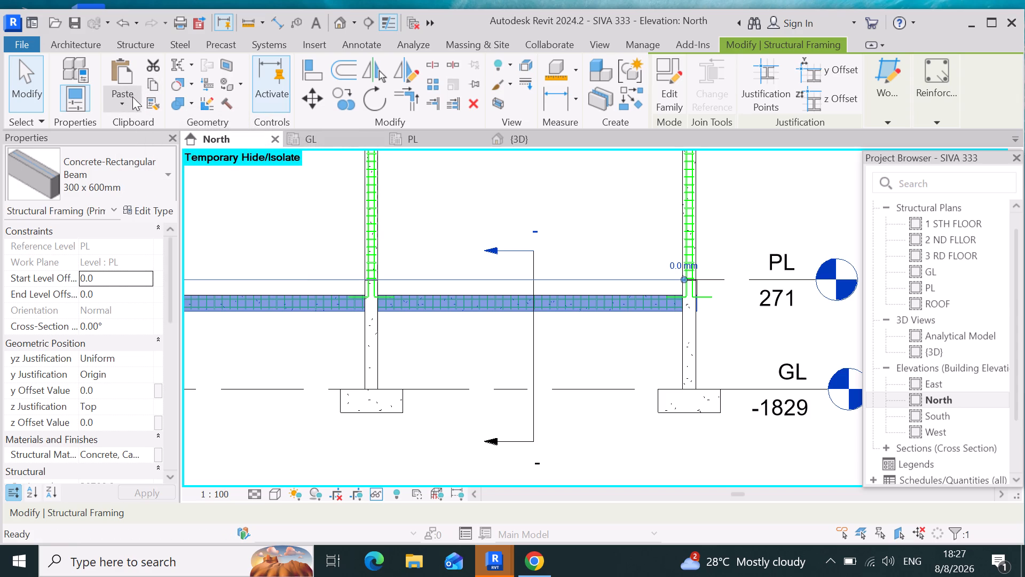
pyautogui.click(119, 105)
pyautogui.click(163, 169)
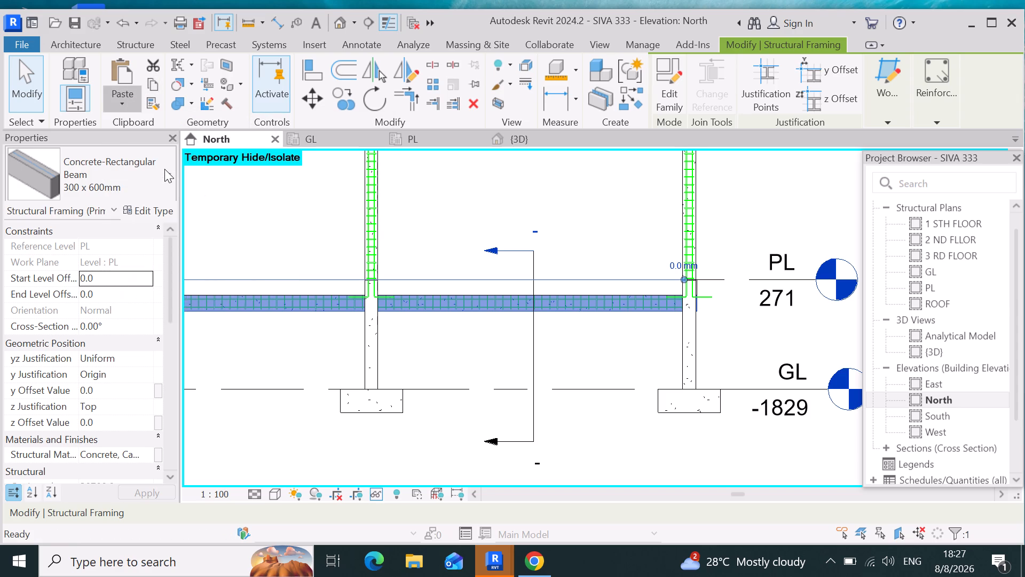
pyautogui.click(512, 404)
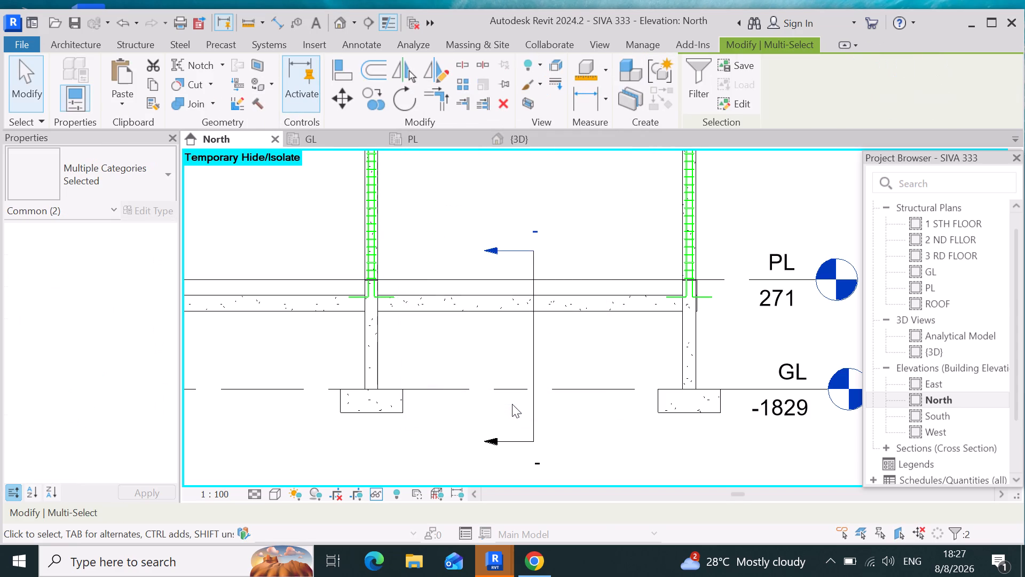
# Inspect the 300 x 600mm beam at PL and the Generic 300mm floor above it in the North elevation.
pyautogui.scroll(-4, 590, 399)
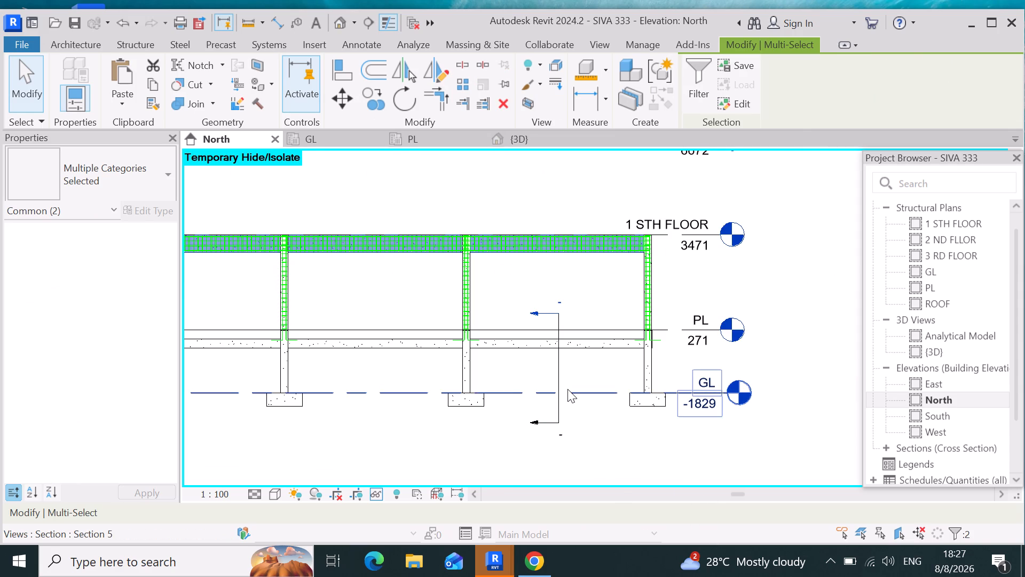
pyautogui.scroll(2, 553, 357)
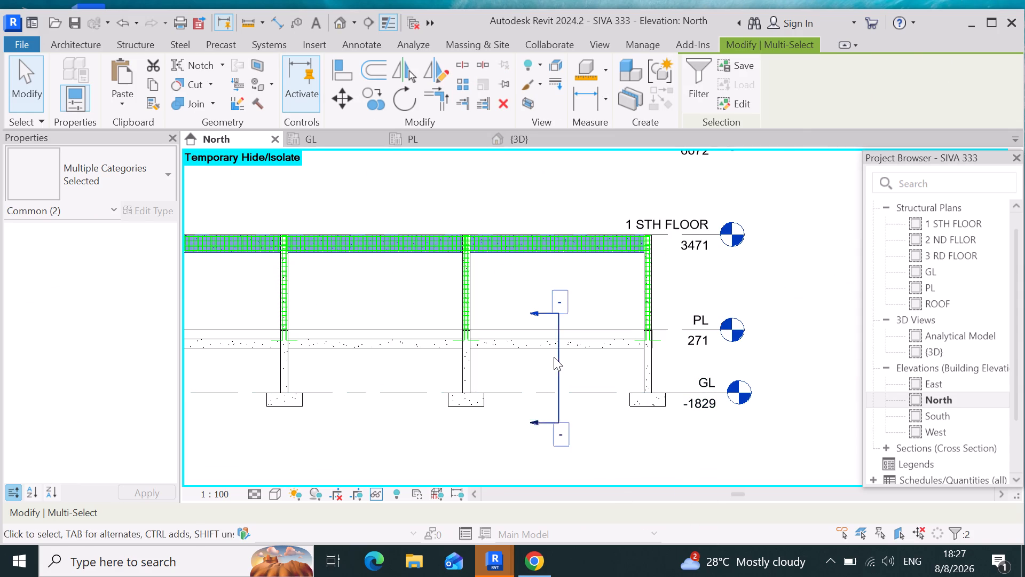
pyautogui.scroll(5, 554, 357)
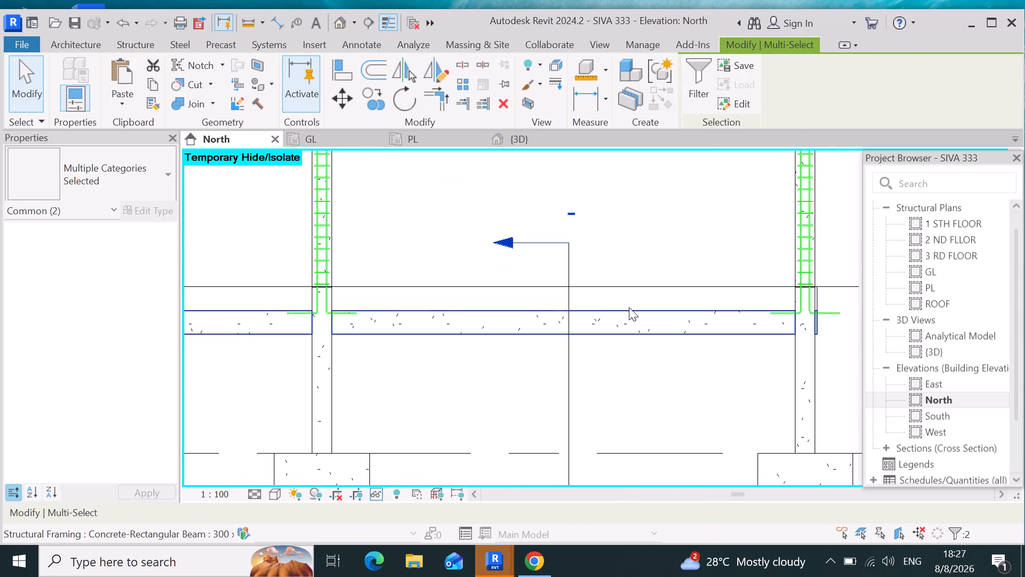
pyautogui.click(740, 338)
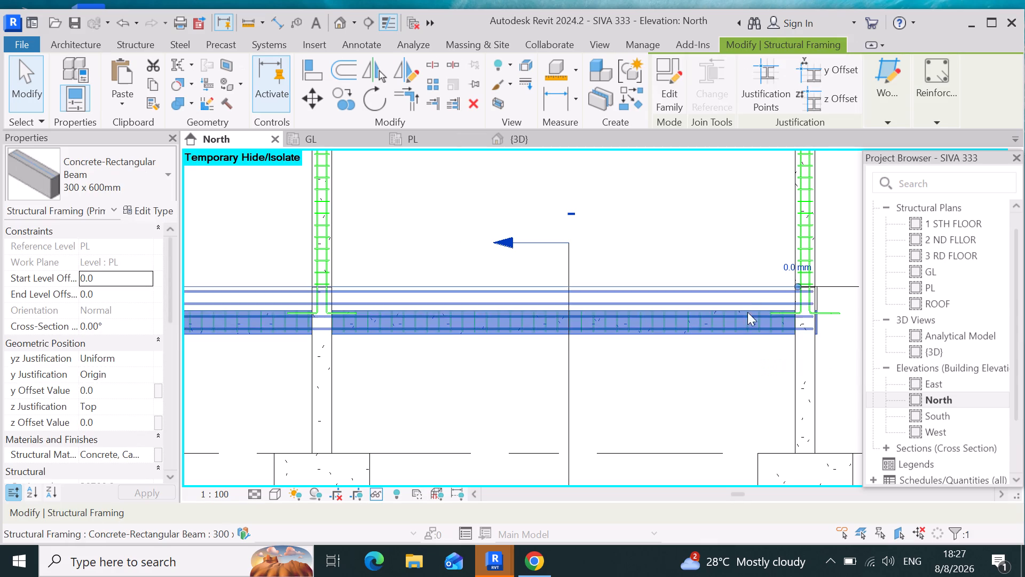
pyautogui.click(730, 381)
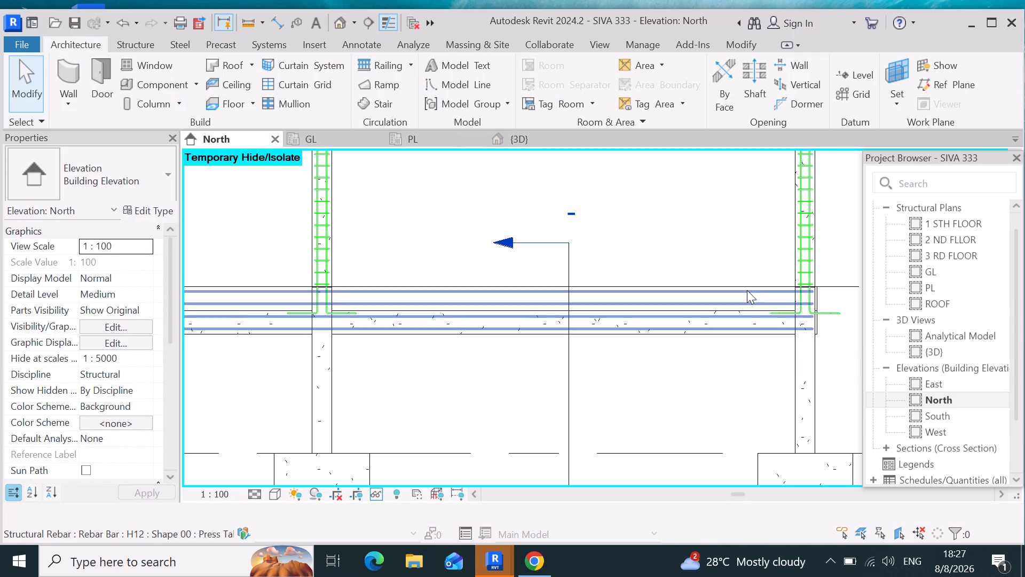
pyautogui.scroll(7, 764, 298)
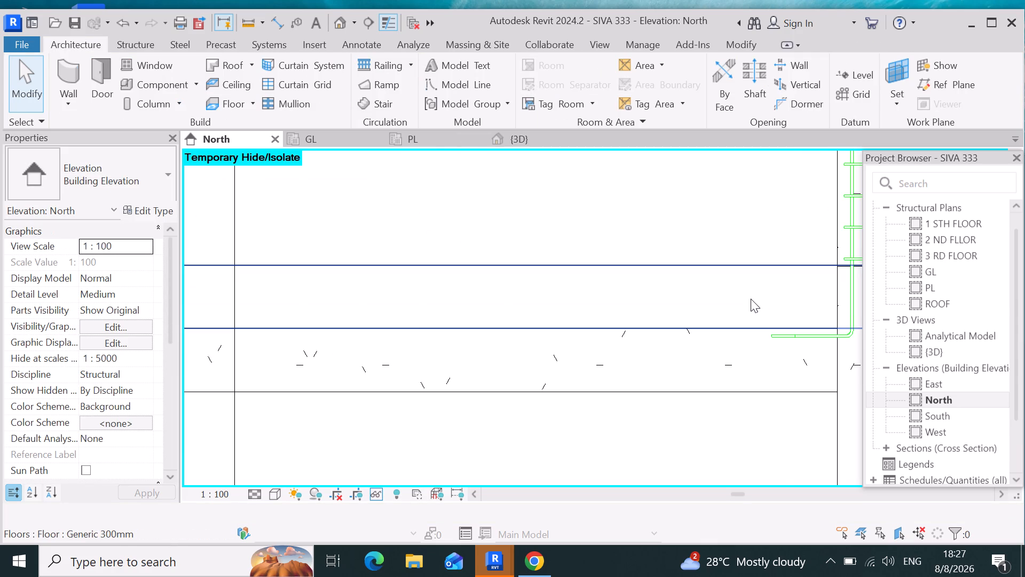
pyautogui.click(751, 298)
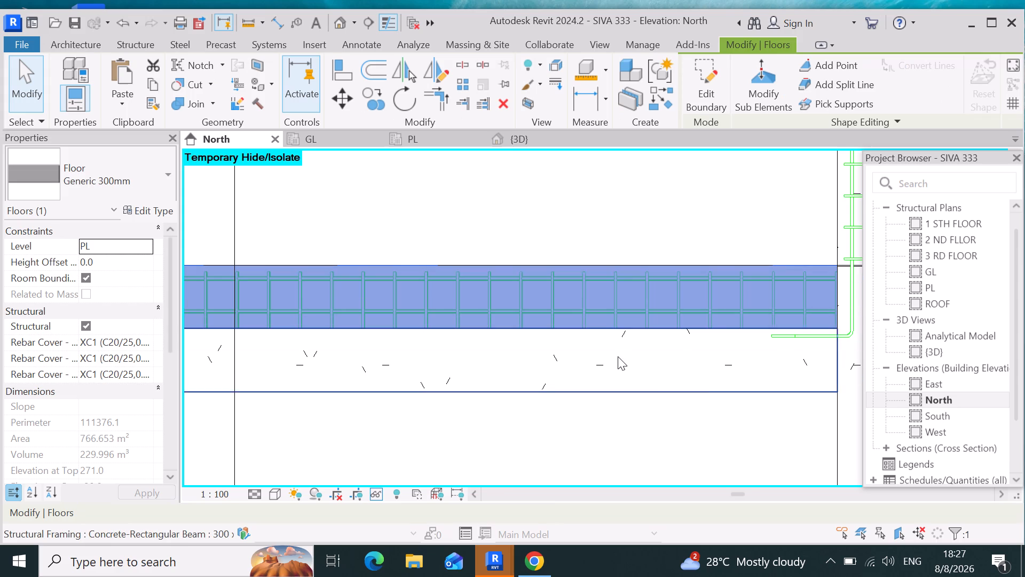
pyautogui.scroll(-9, 618, 356)
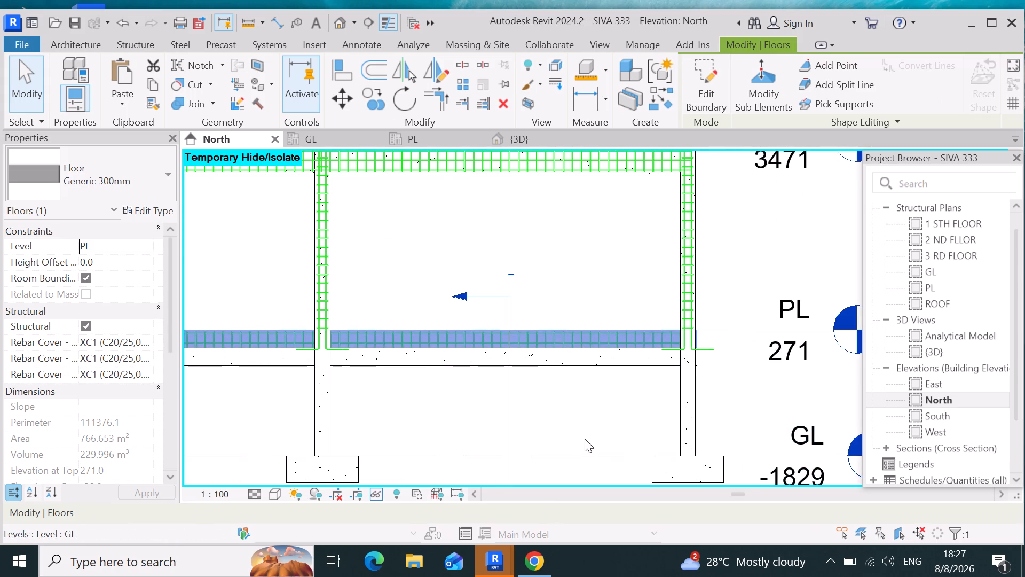
pyautogui.scroll(-5, 578, 363)
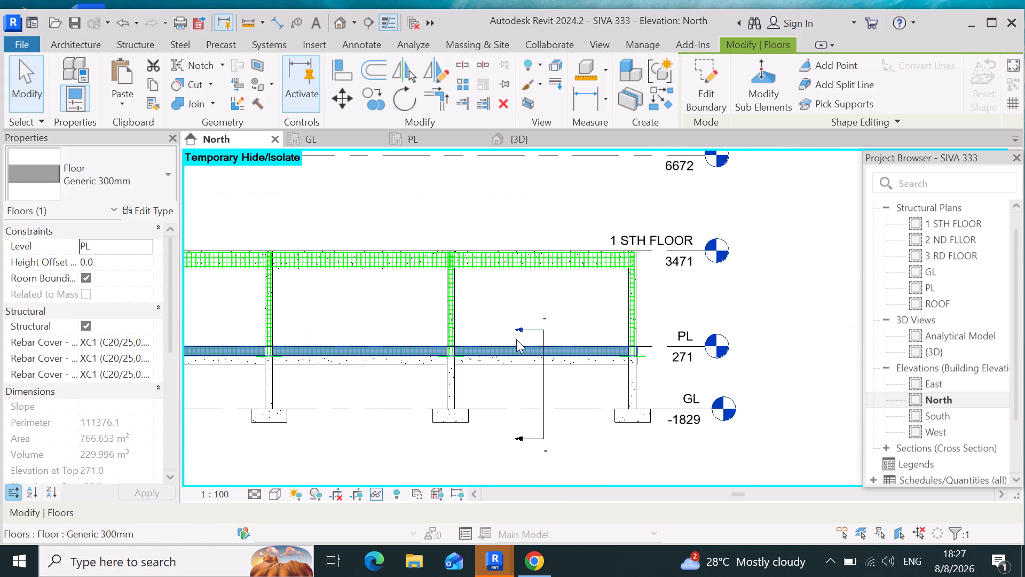
# Examine the beam copied to 1 STH FLOOR and its column connections in the 3D view.
pyautogui.click(551, 137)
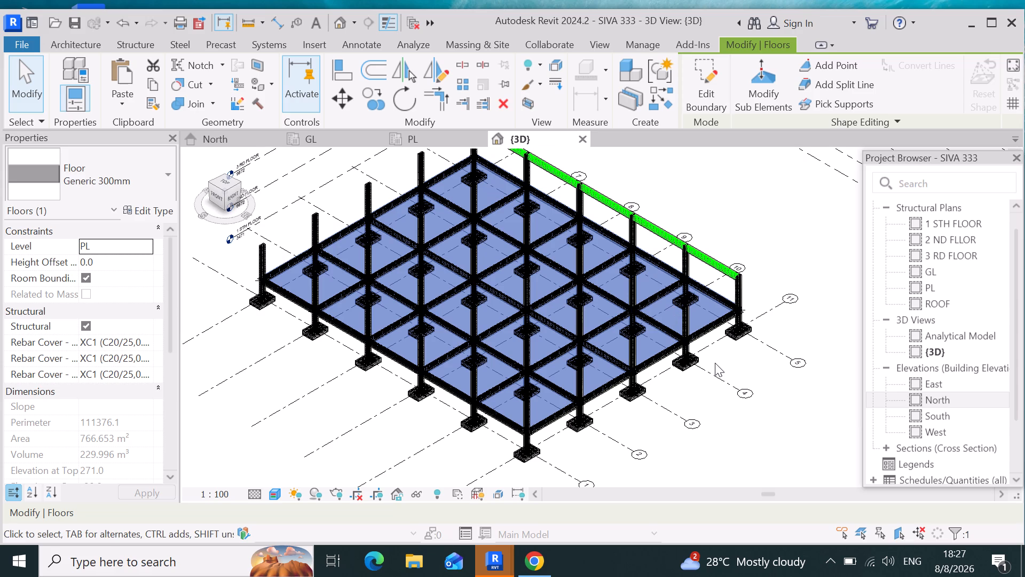
pyautogui.scroll(-3, 715, 363)
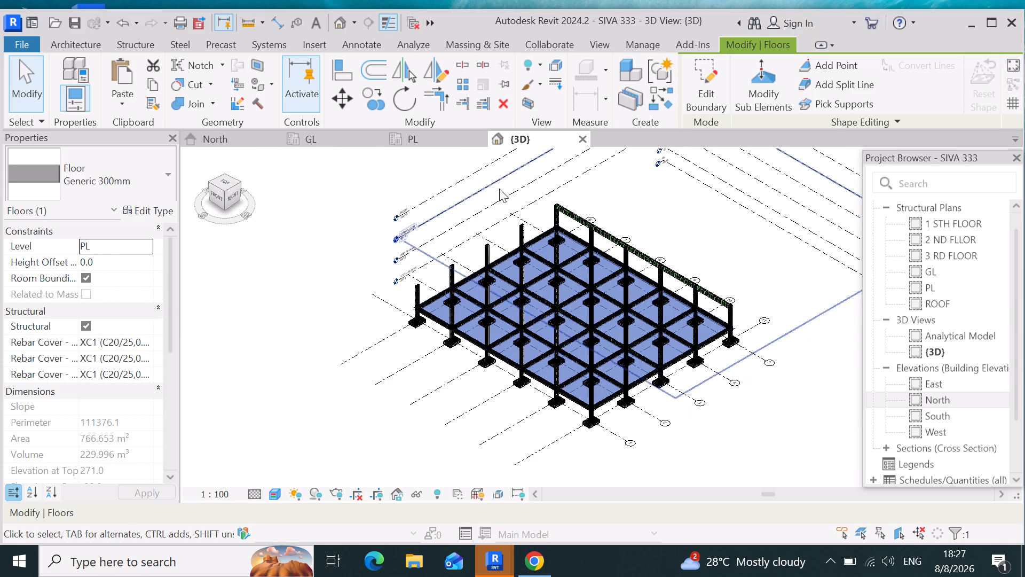
pyautogui.scroll(10, 511, 192)
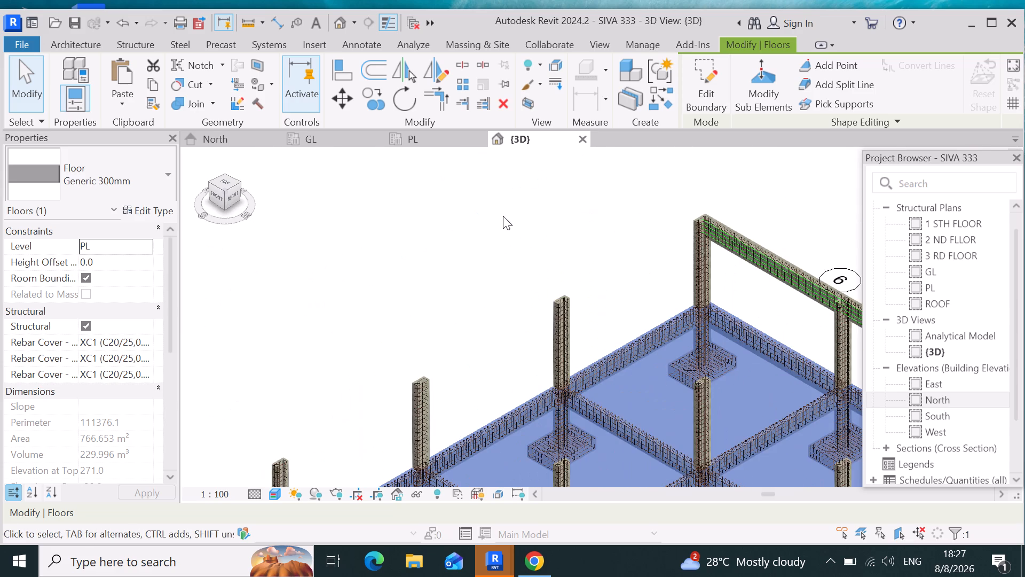
pyautogui.scroll(4, 604, 403)
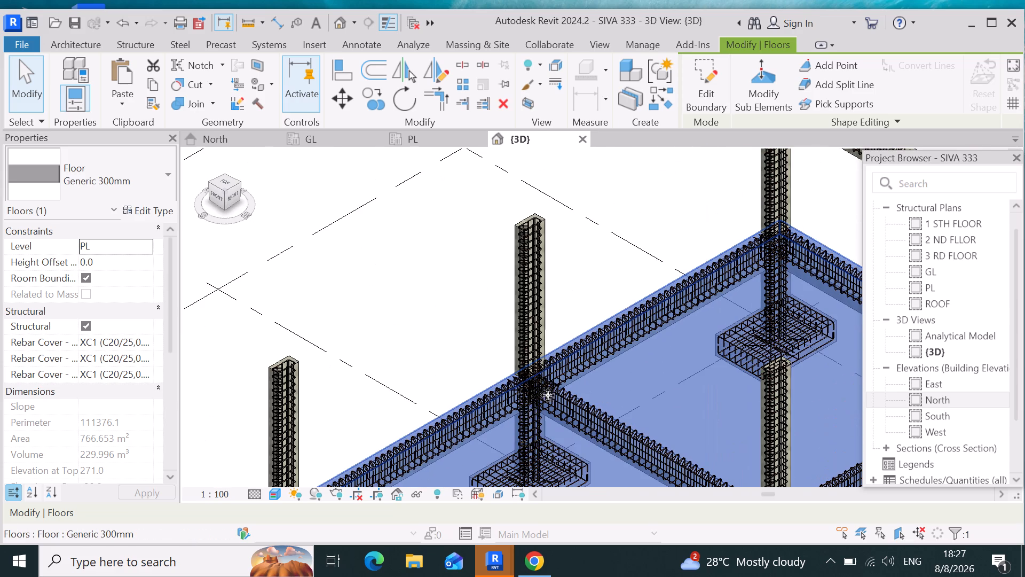
pyautogui.scroll(-3, 554, 394)
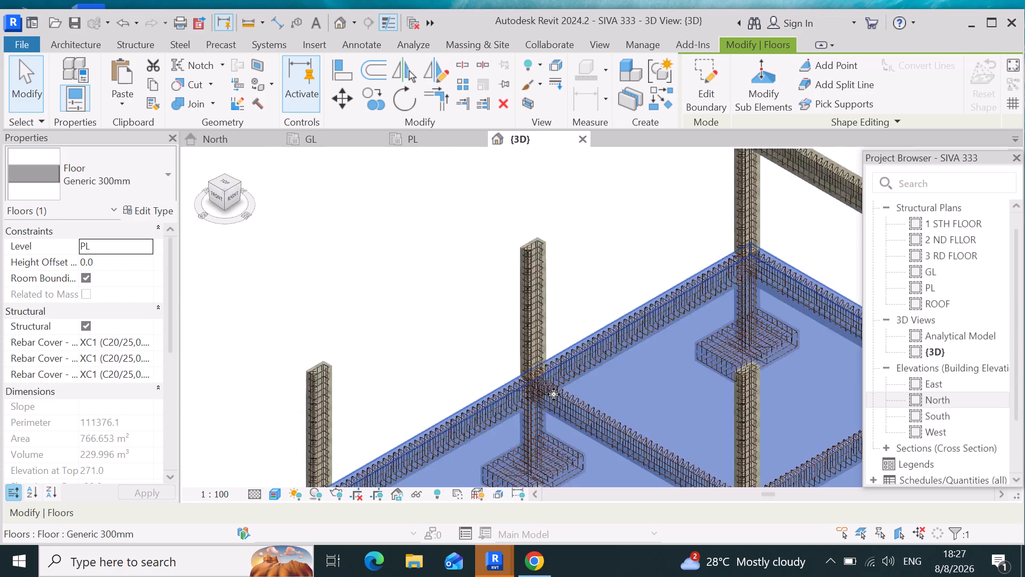
pyautogui.scroll(-6, 554, 394)
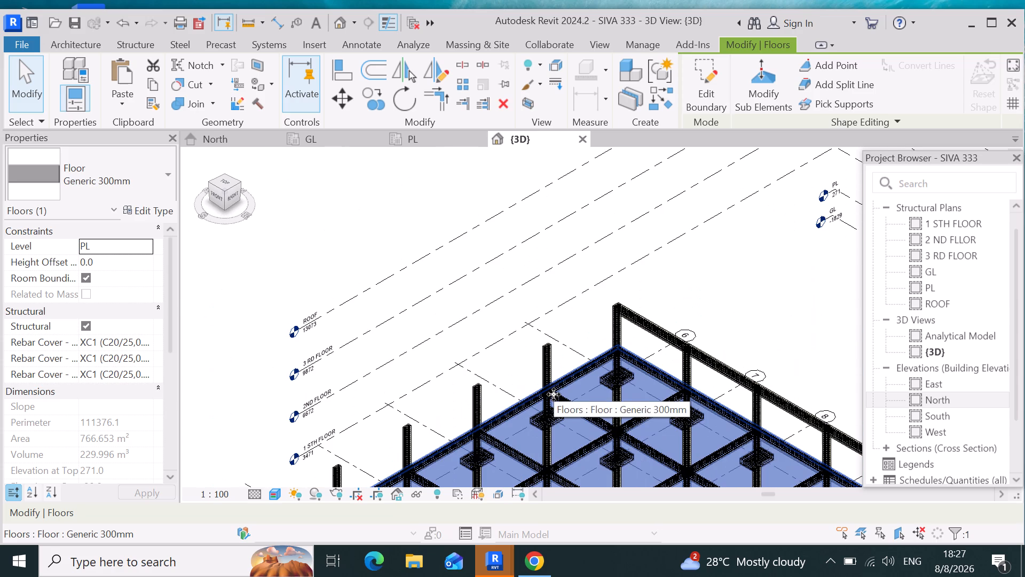
pyautogui.scroll(6, 643, 322)
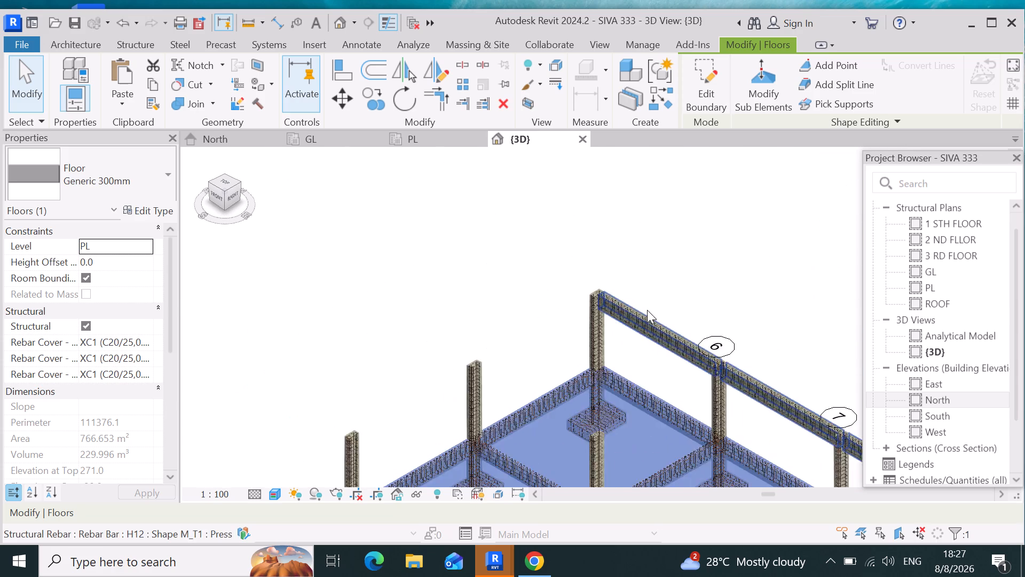
# Examine the 300 x 600mm beam at 1 STH FLOOR and its column joints along grids 6 to 10 in the 3D view.
pyautogui.scroll(10, 647, 310)
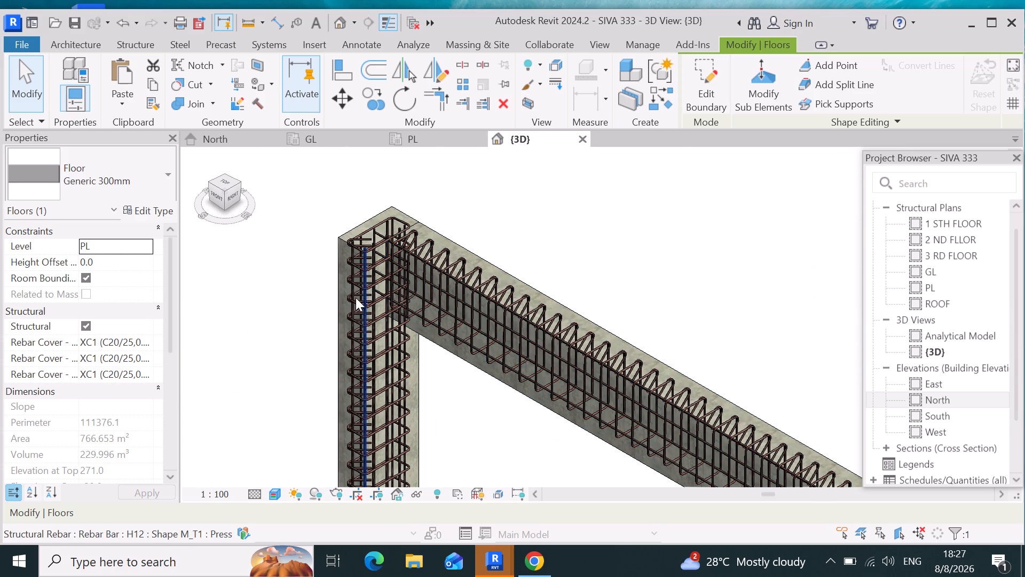
pyautogui.scroll(-15, 462, 257)
pyautogui.scroll(-6, 460, 256)
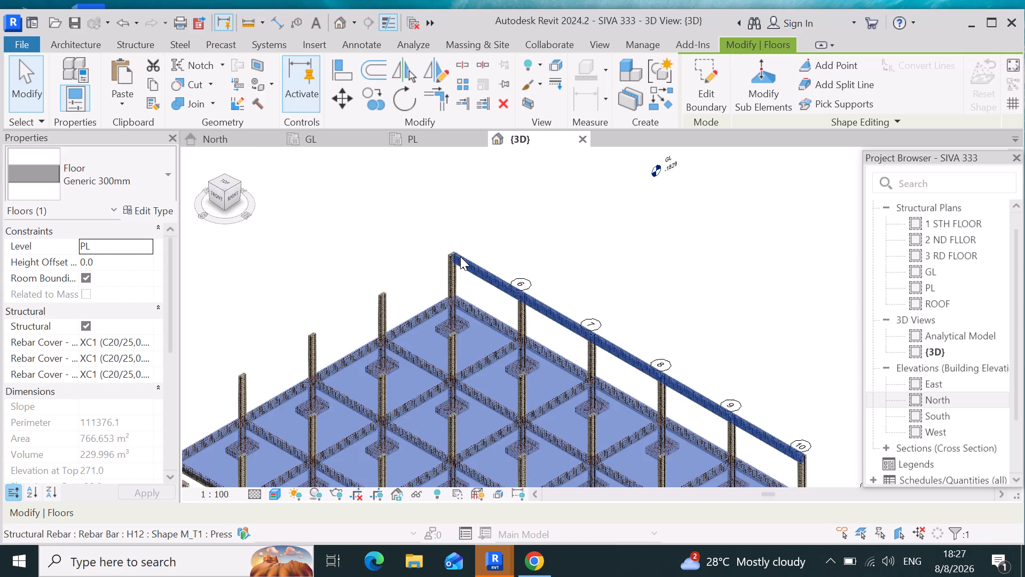
pyautogui.scroll(-3, 460, 256)
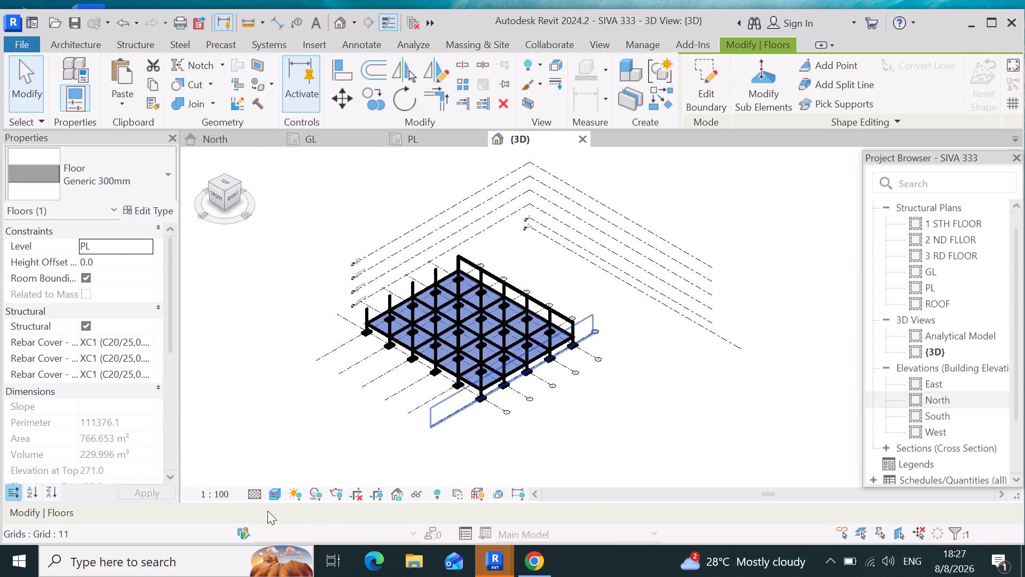
pyautogui.scroll(10, 527, 278)
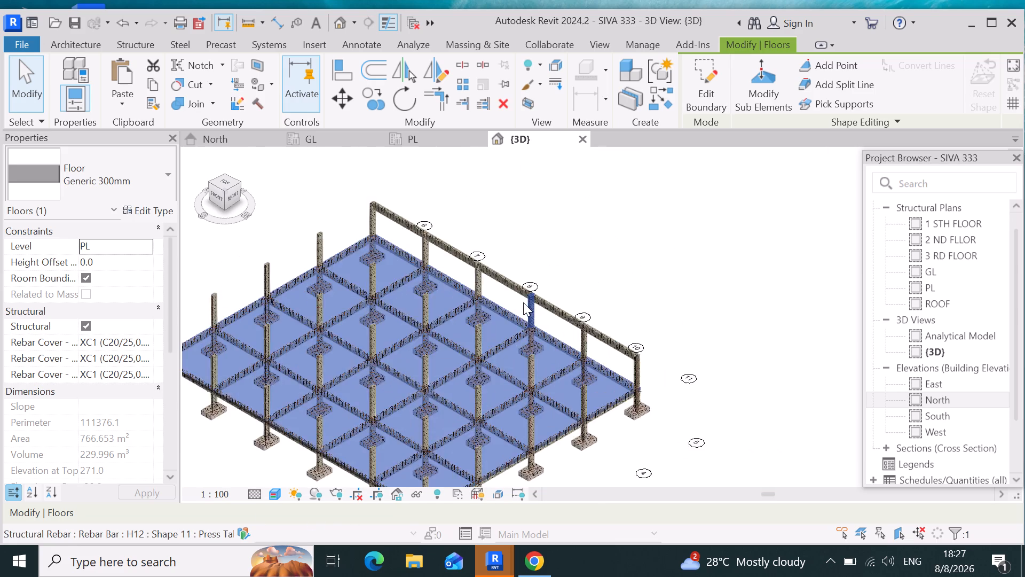
pyautogui.scroll(5, 523, 305)
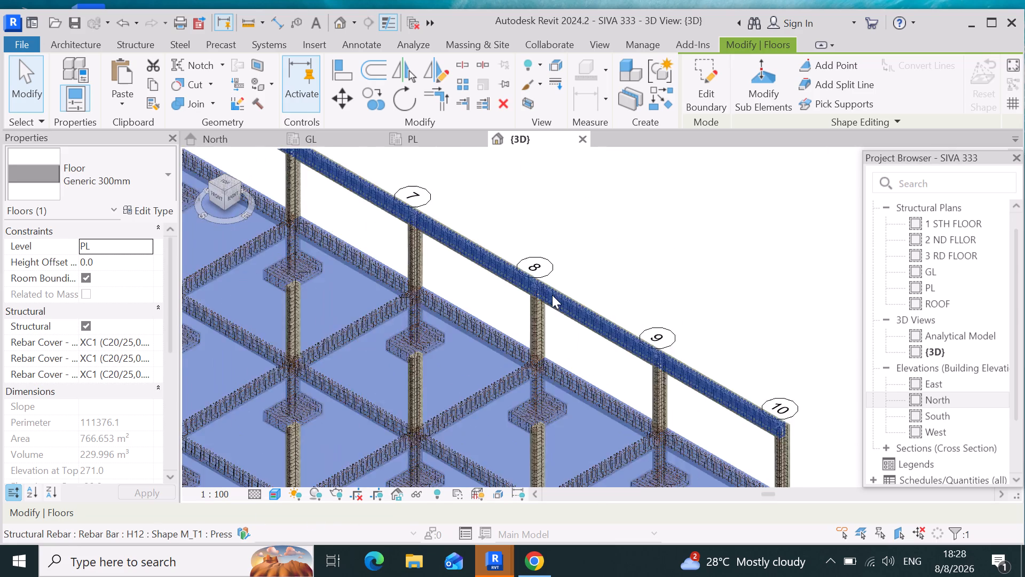
pyautogui.scroll(8, 552, 295)
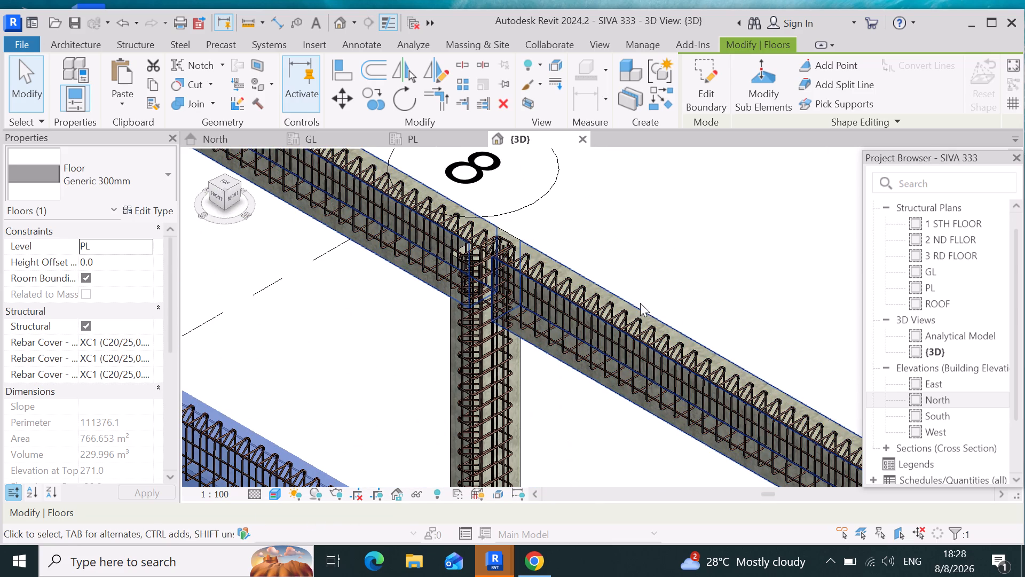
pyautogui.click(642, 303)
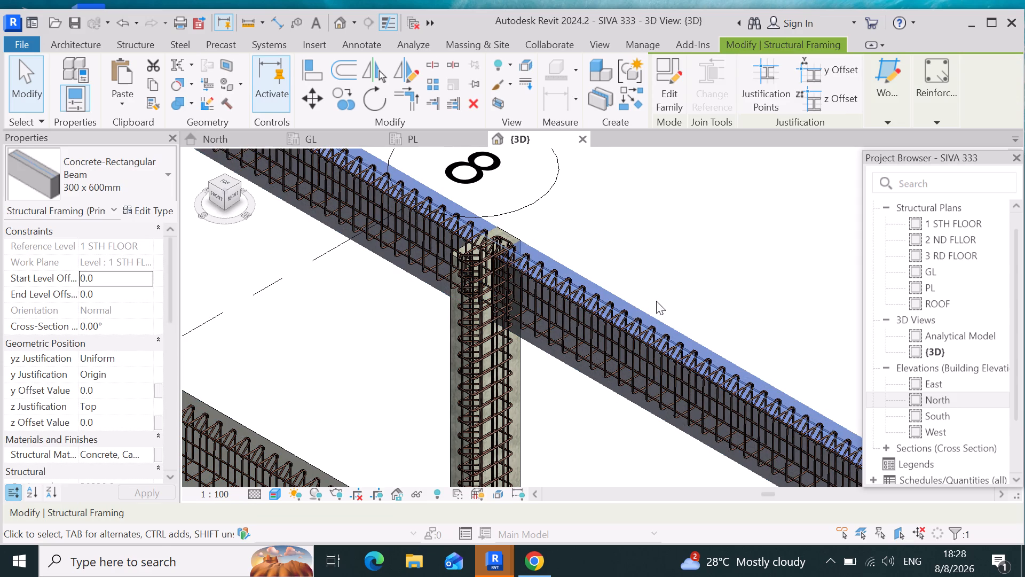
pyautogui.click(798, 307)
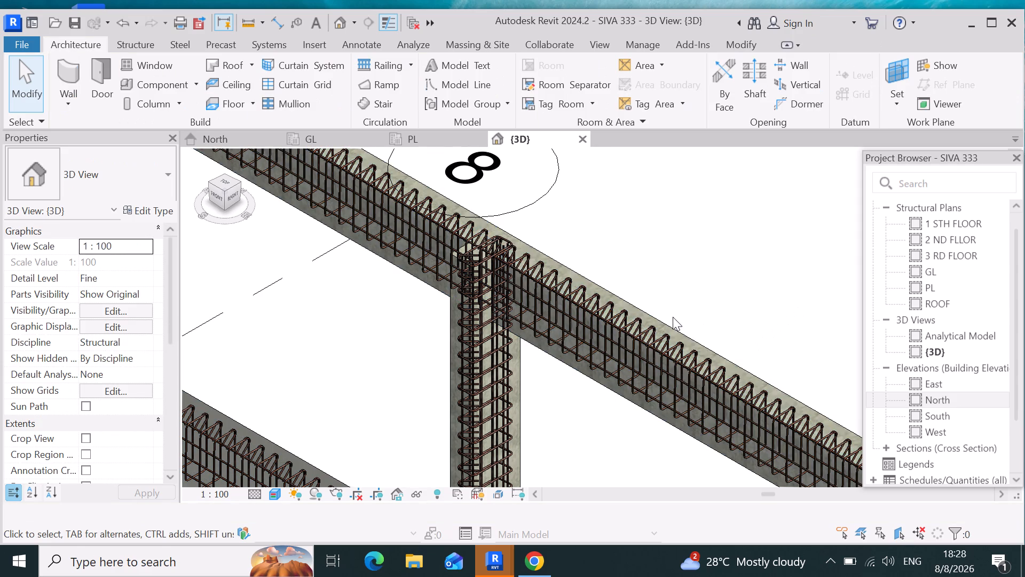
# Set the 3D view's visual style to Wireframe.
pyautogui.scroll(-11, 671, 315)
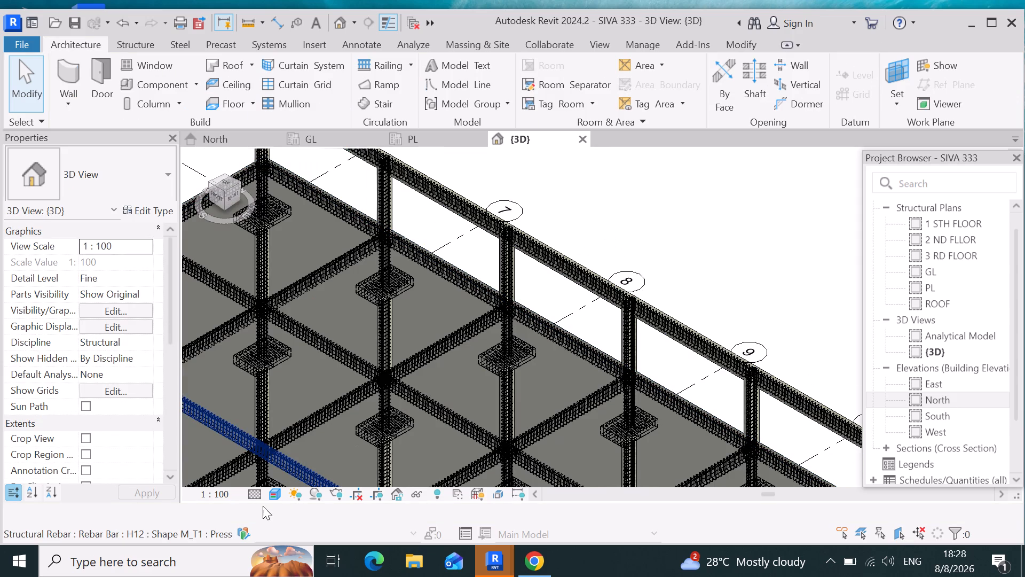
pyautogui.click(269, 499)
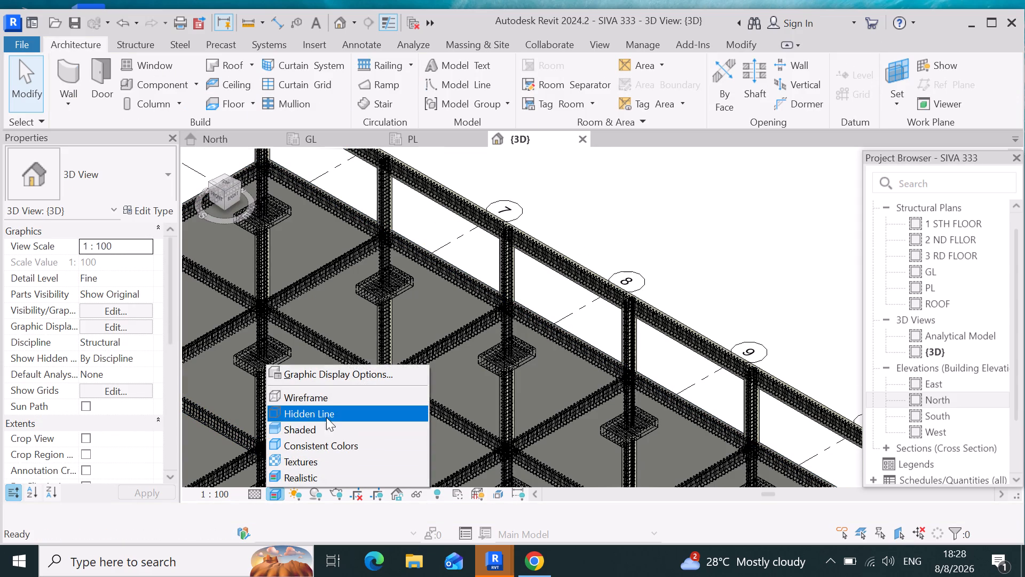
pyautogui.click(328, 399)
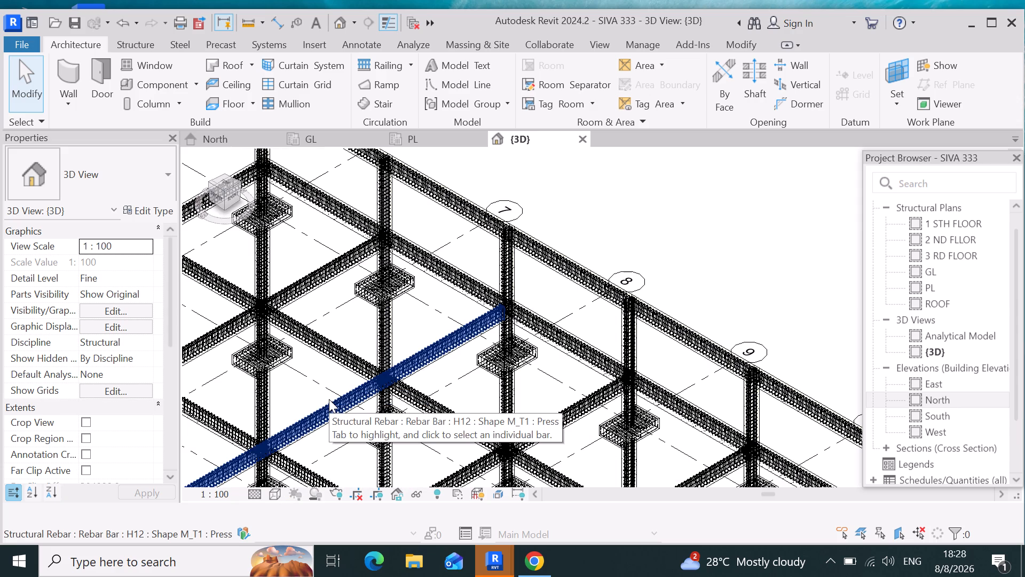
# Examine the reinforcement of the columns and the 1 STH FLOOR beam in wireframe, including the corner column joint.
pyautogui.scroll(-5, 547, 346)
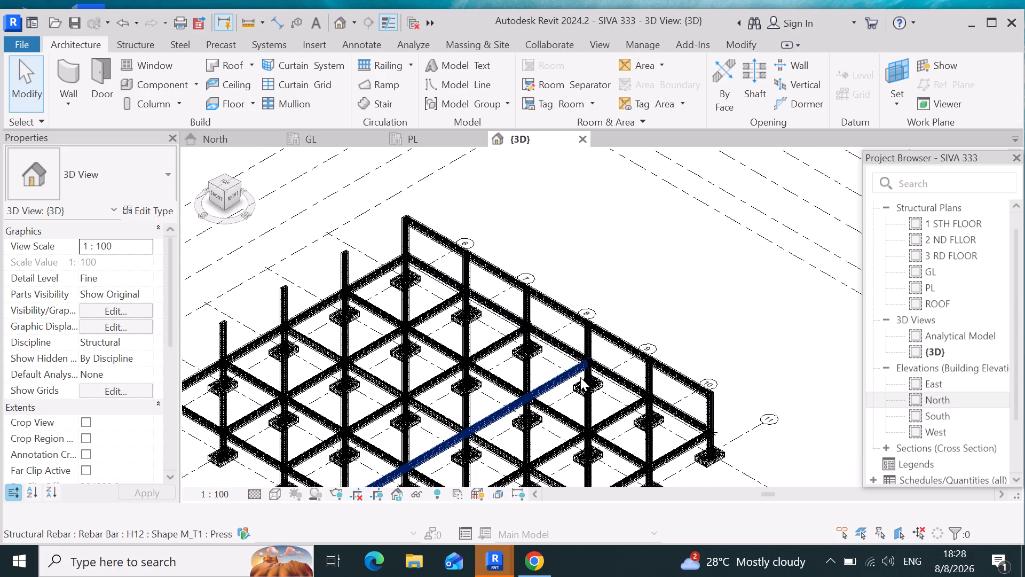
pyautogui.scroll(3, 653, 360)
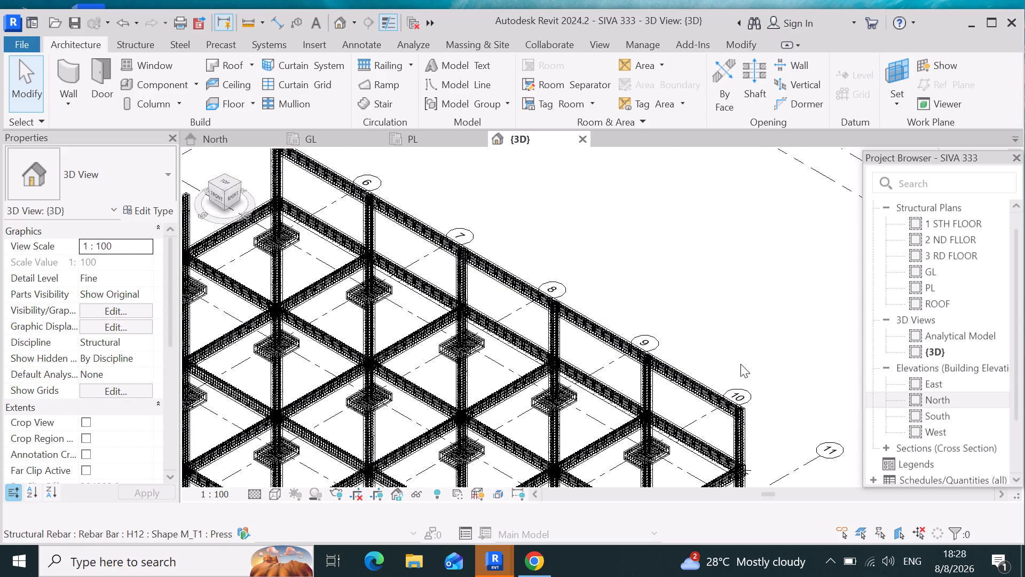
pyautogui.scroll(-5, 742, 361)
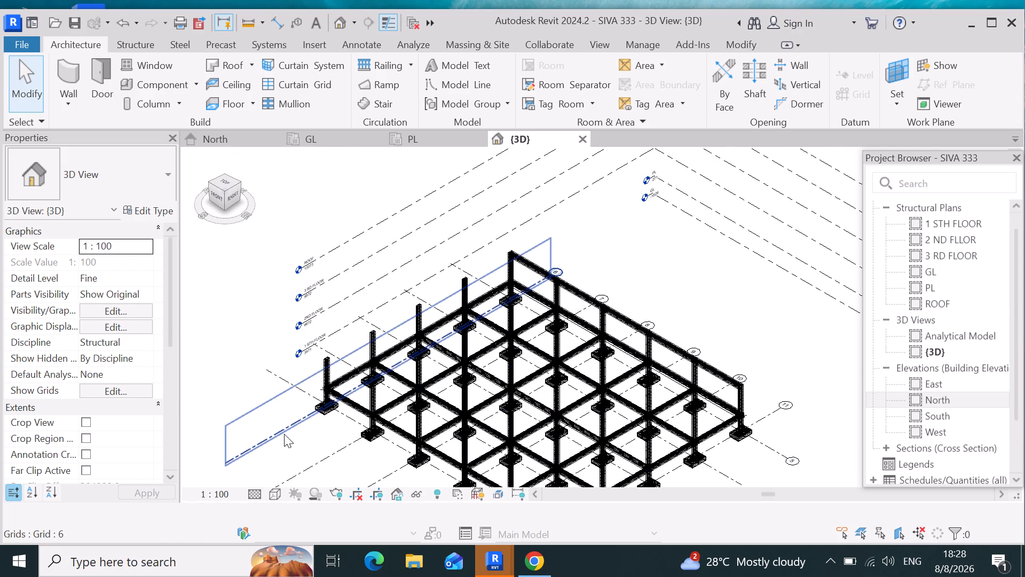
pyautogui.scroll(4, 284, 434)
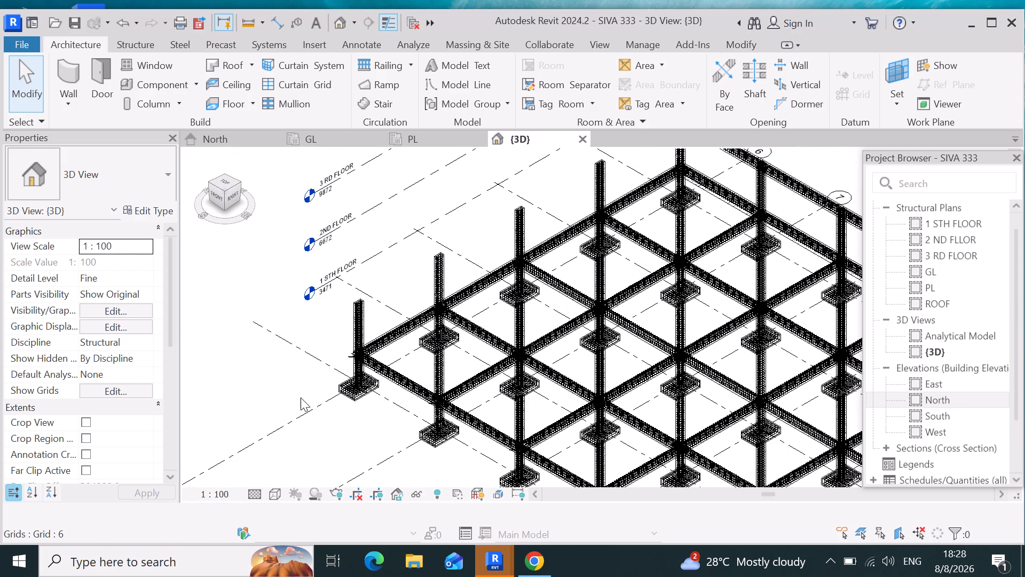
pyautogui.scroll(11, 339, 306)
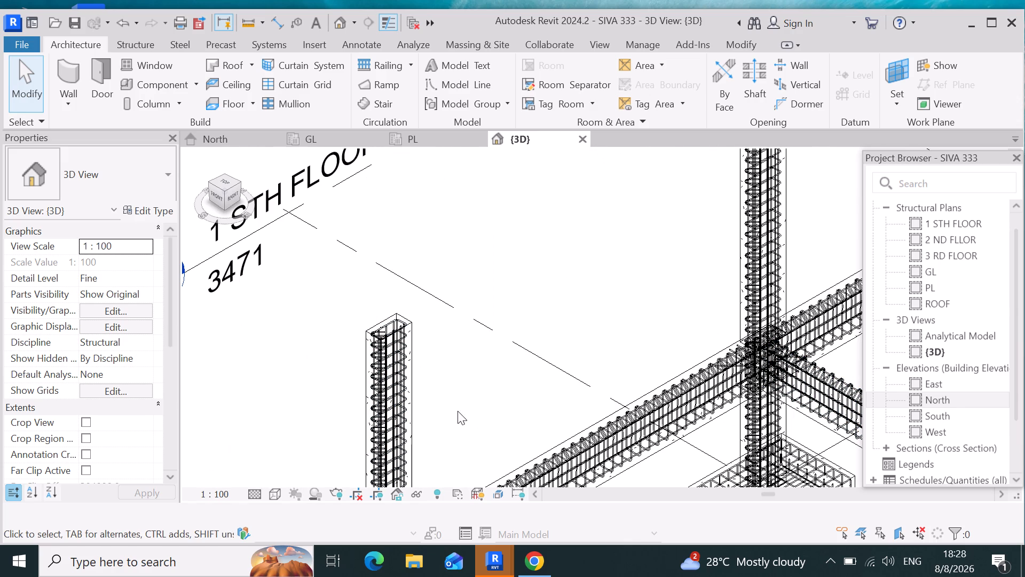
pyautogui.scroll(-5, 332, 379)
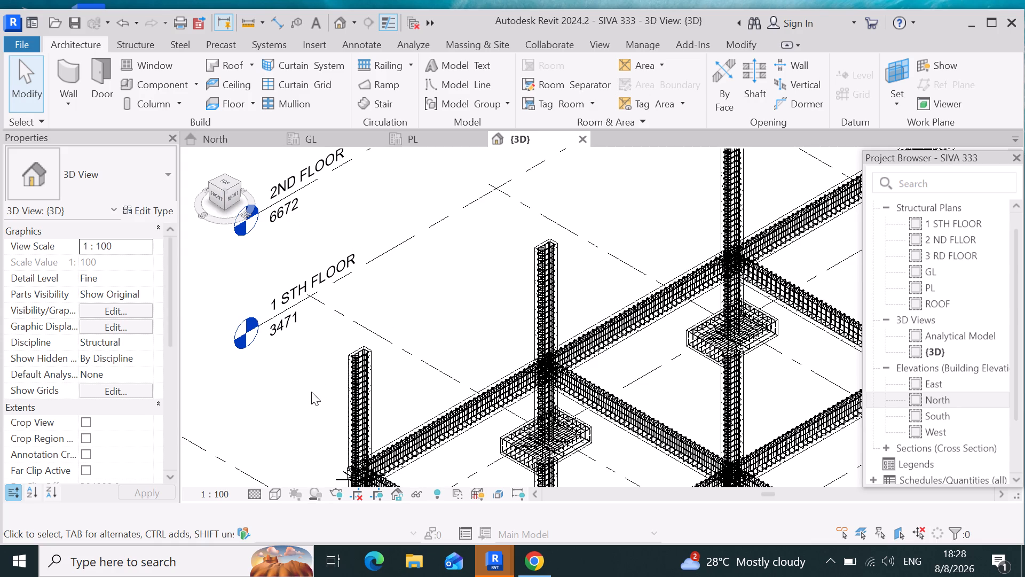
pyautogui.scroll(-7, 311, 392)
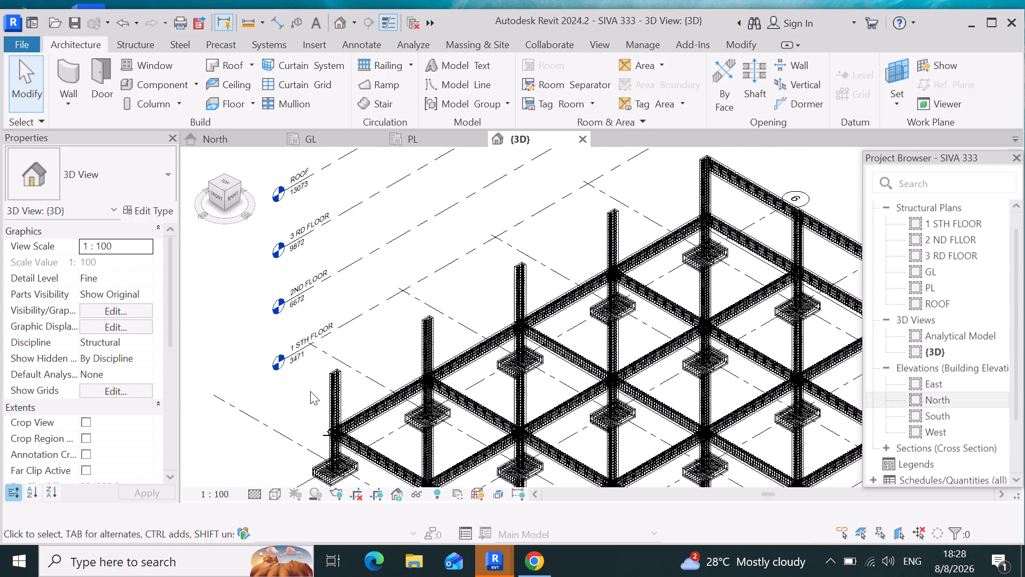
pyautogui.scroll(3, 665, 231)
pyautogui.scroll(8, 633, 201)
pyautogui.scroll(8, 504, 177)
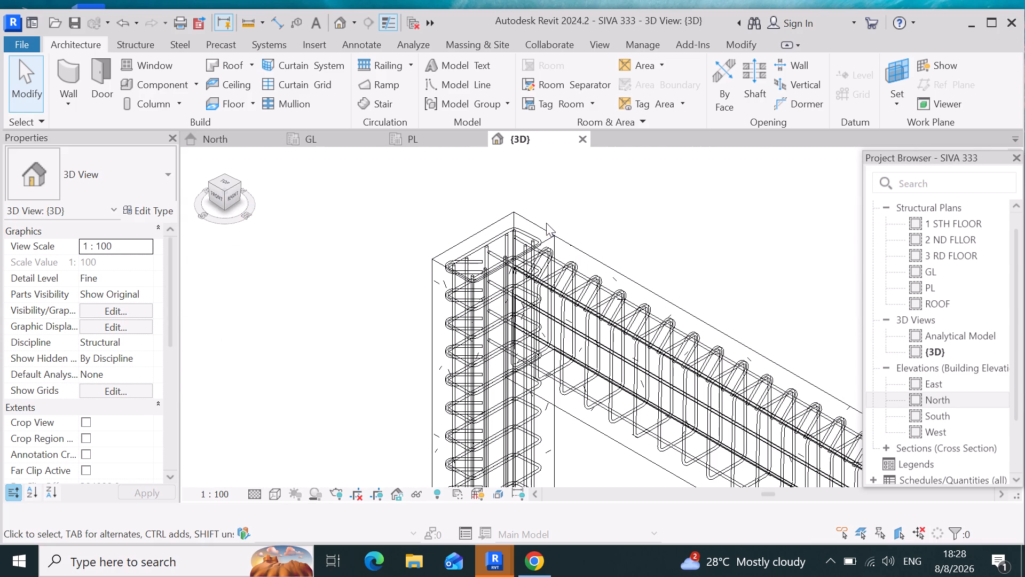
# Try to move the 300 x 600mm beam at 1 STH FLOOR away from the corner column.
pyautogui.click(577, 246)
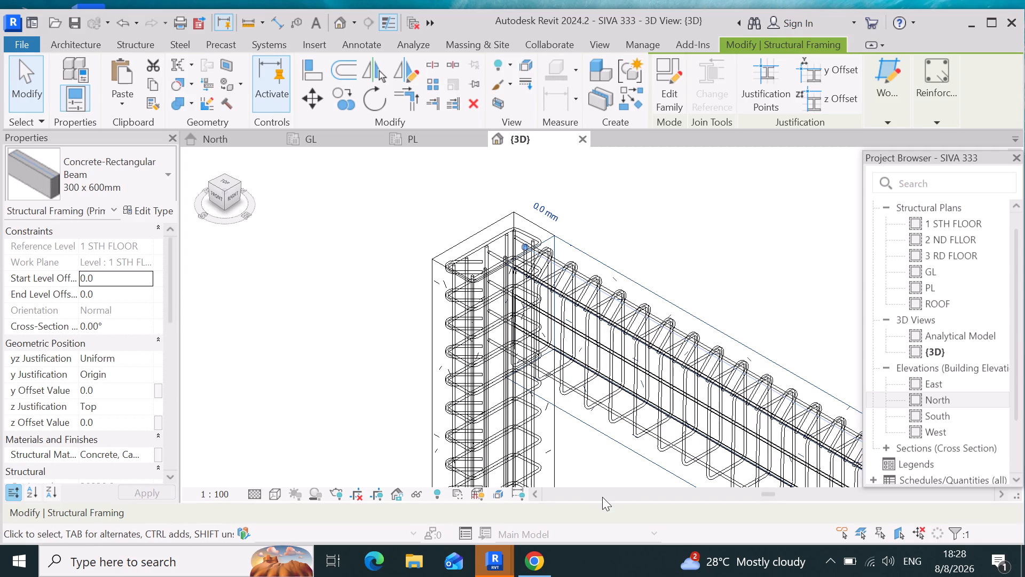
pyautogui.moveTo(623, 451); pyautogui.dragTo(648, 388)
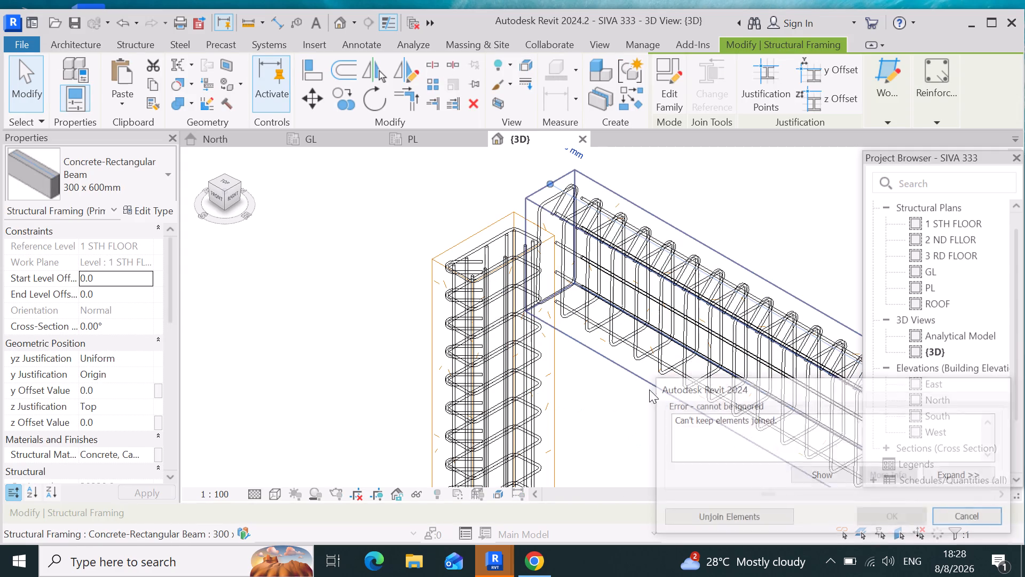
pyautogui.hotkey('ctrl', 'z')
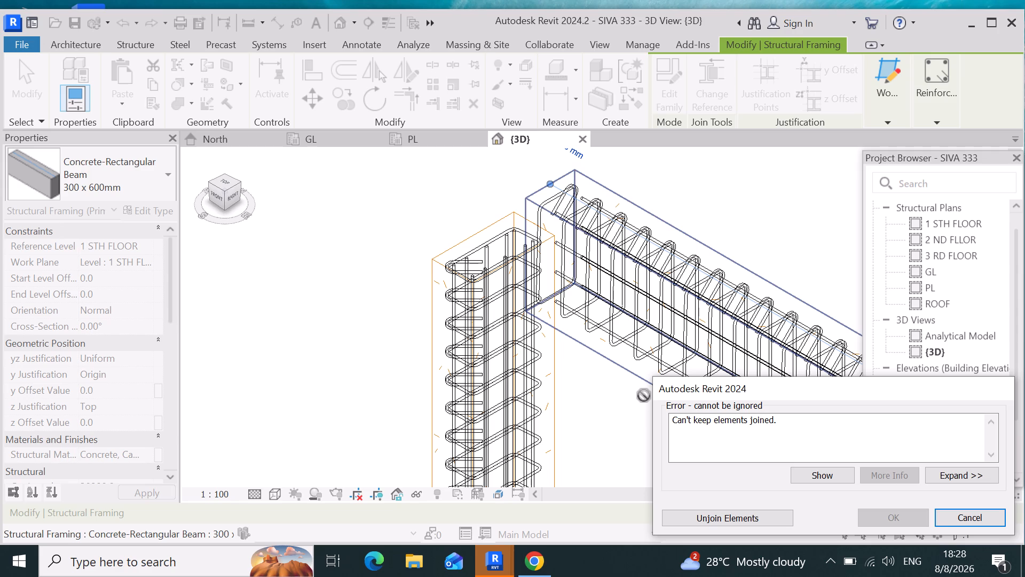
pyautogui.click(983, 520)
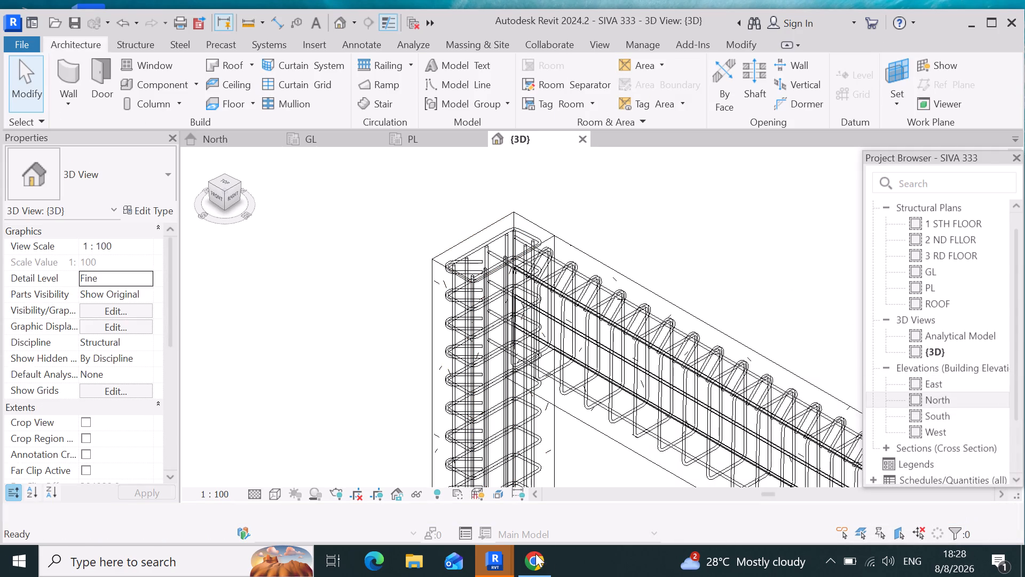
# Examine the corner column's beam joints at PL and 1 STH FLOOR and the neighbouring columns without upper beams.
pyautogui.scroll(-5, 628, 324)
pyautogui.scroll(-5, 586, 298)
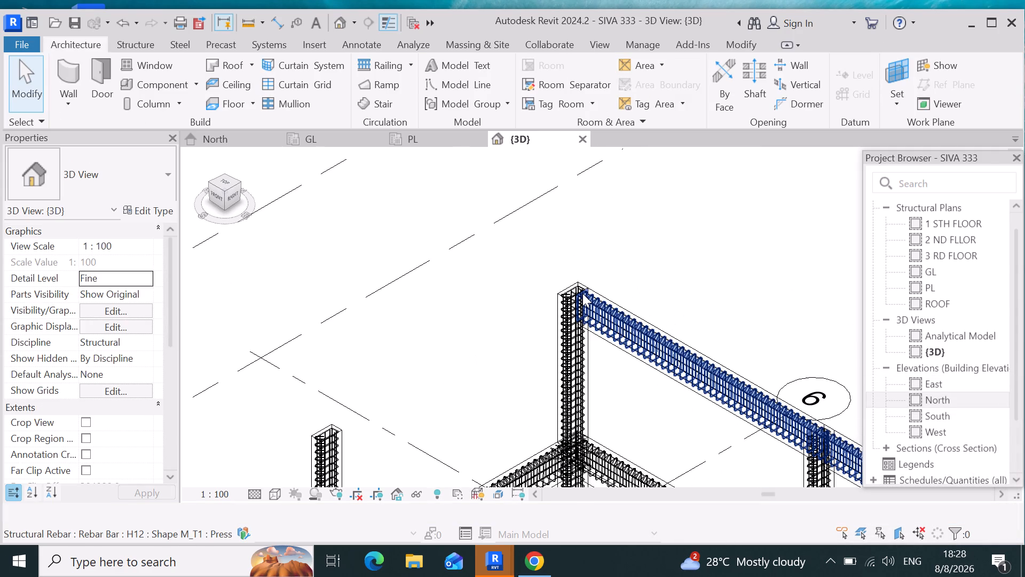
pyautogui.scroll(-5, 560, 283)
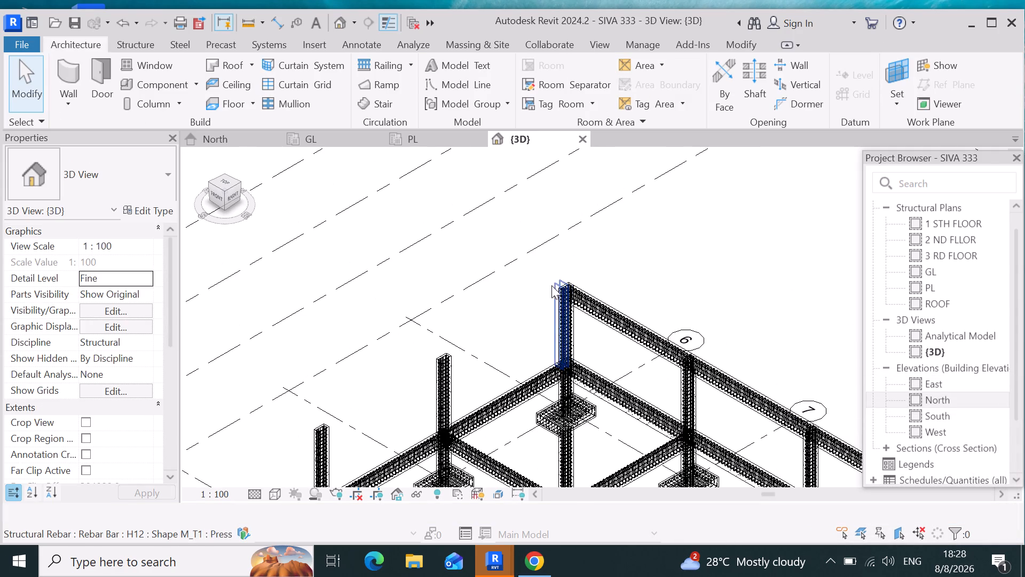
pyautogui.scroll(3, 558, 368)
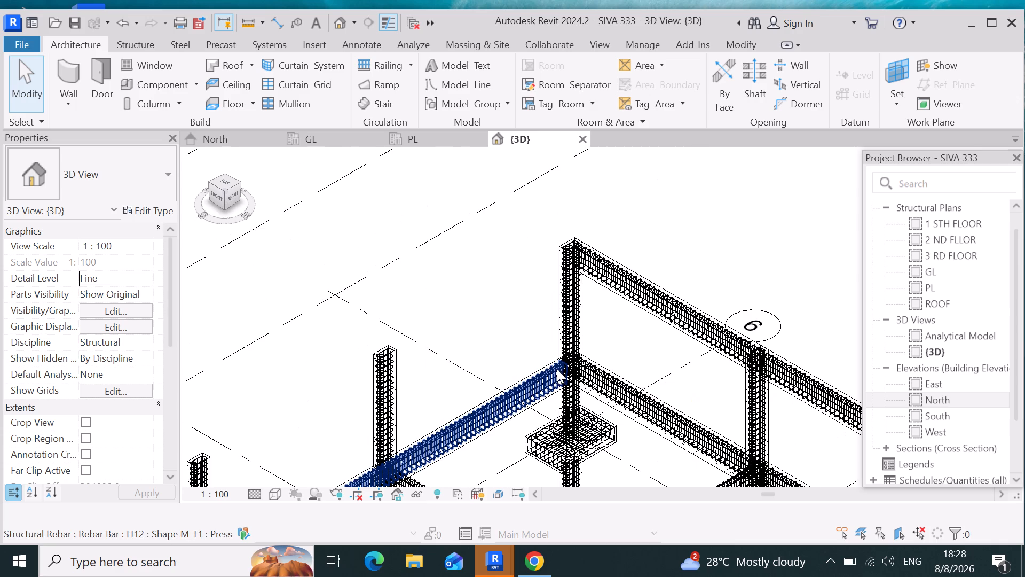
pyautogui.scroll(6, 429, 348)
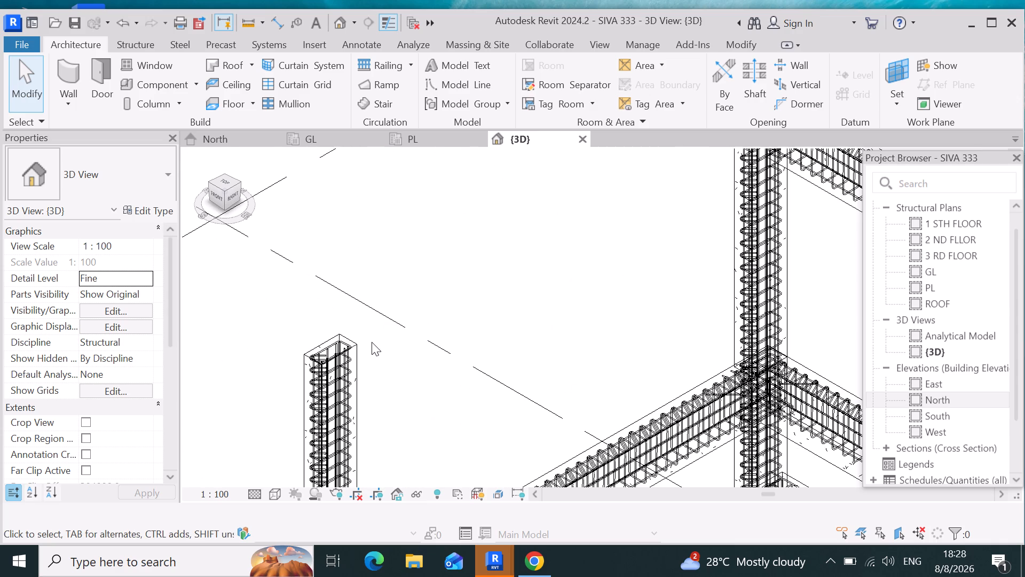
pyautogui.scroll(5, 371, 341)
pyautogui.scroll(-16, 394, 345)
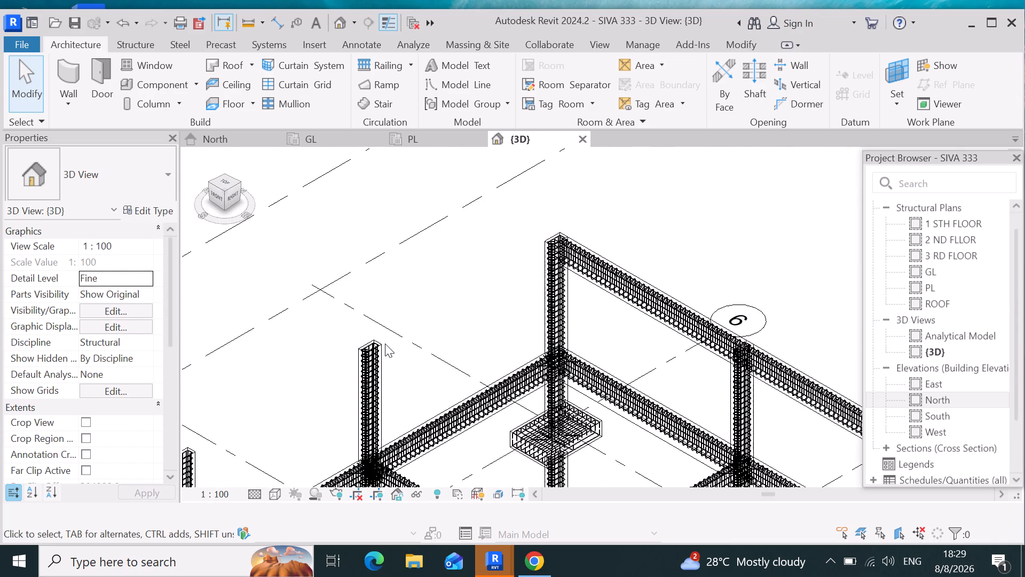
pyautogui.scroll(-5, 385, 344)
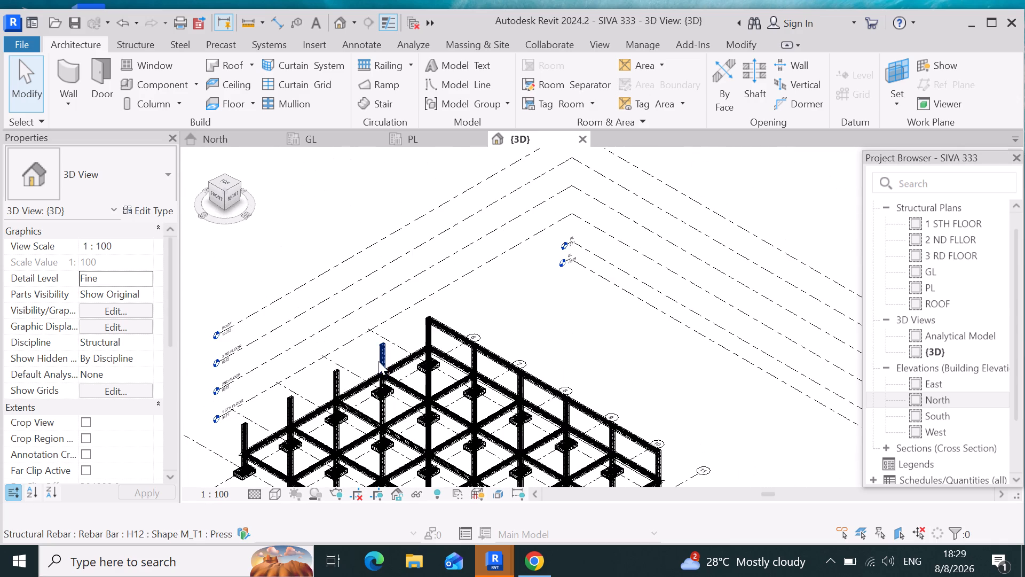
pyautogui.scroll(-5, 544, 297)
# Examine the reinforced PL beam grid, interior columns and footings in the wireframe 3D view.
pyautogui.scroll(2, 467, 318)
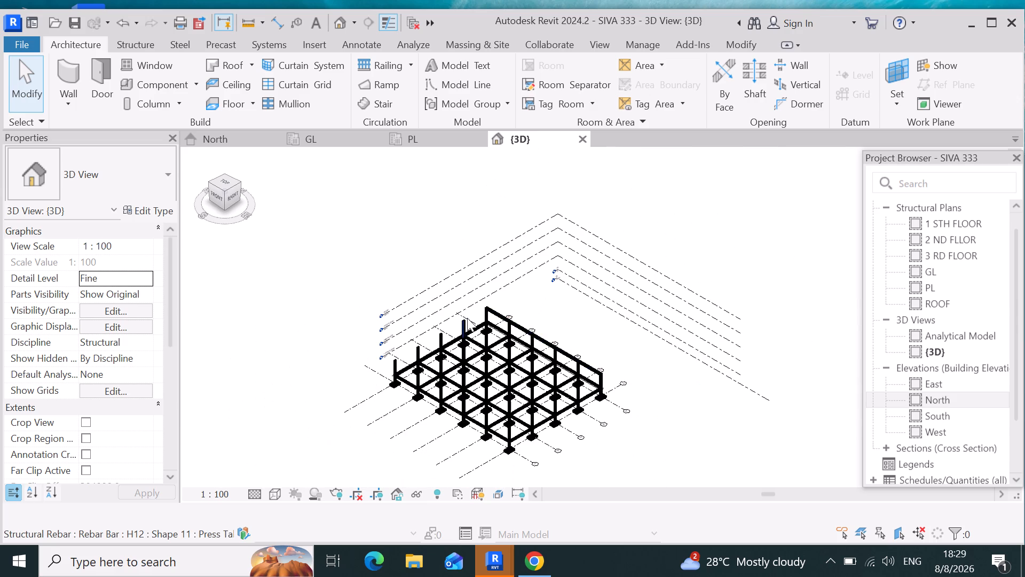
pyautogui.scroll(1, 467, 318)
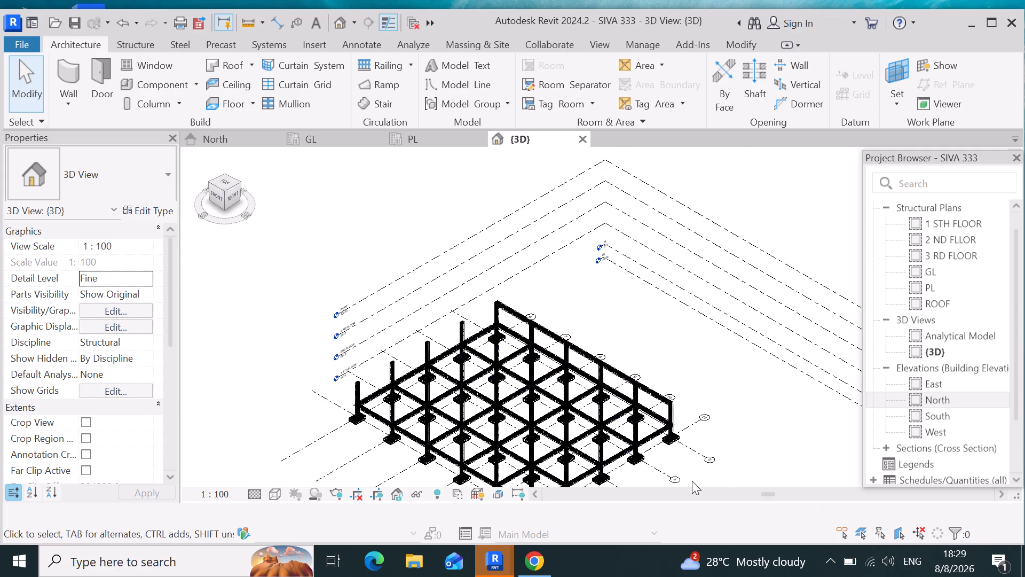
pyautogui.scroll(14, 616, 450)
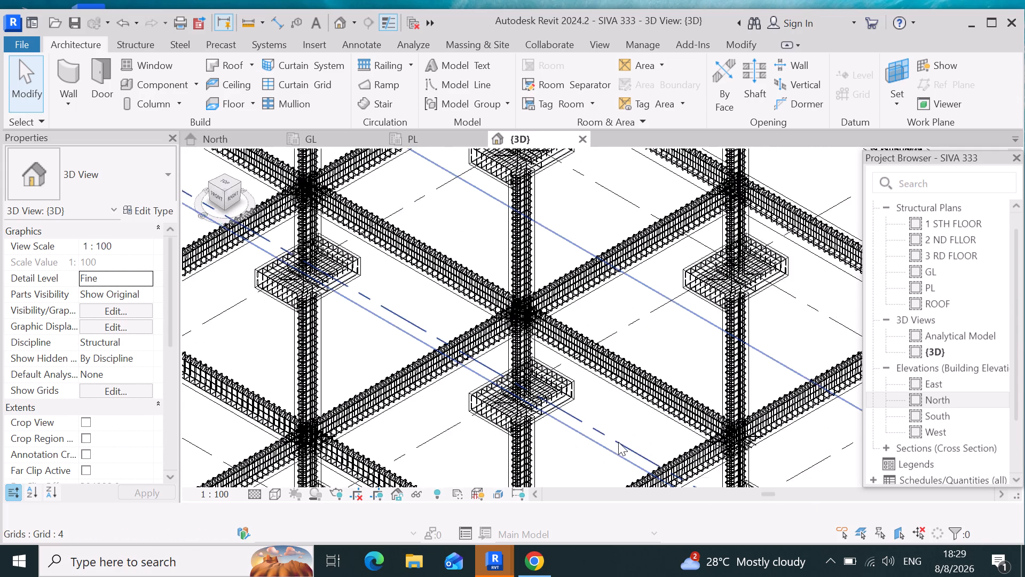
pyautogui.scroll(3, 618, 442)
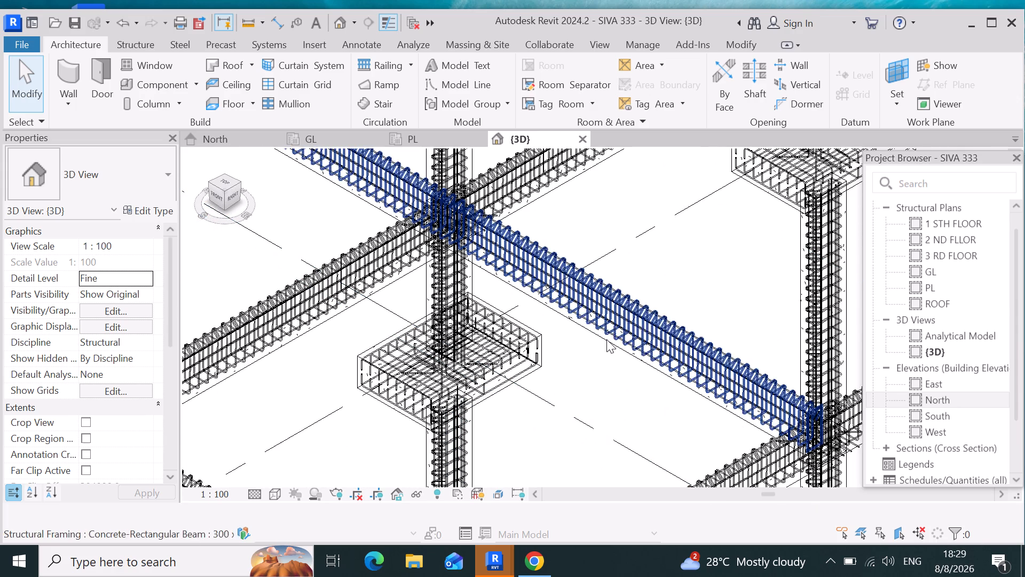
pyautogui.scroll(-5, 549, 322)
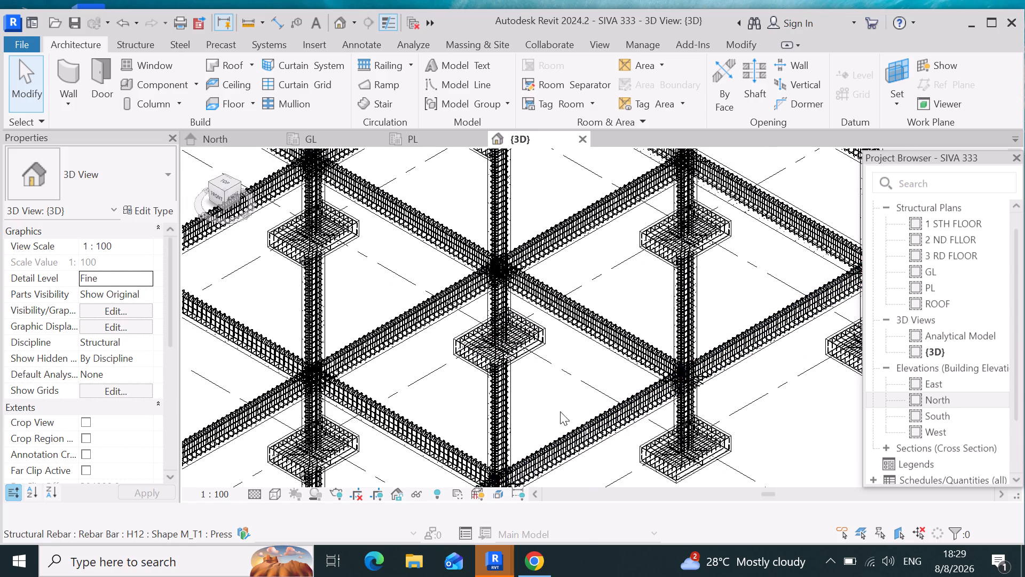
pyautogui.scroll(-4, 574, 389)
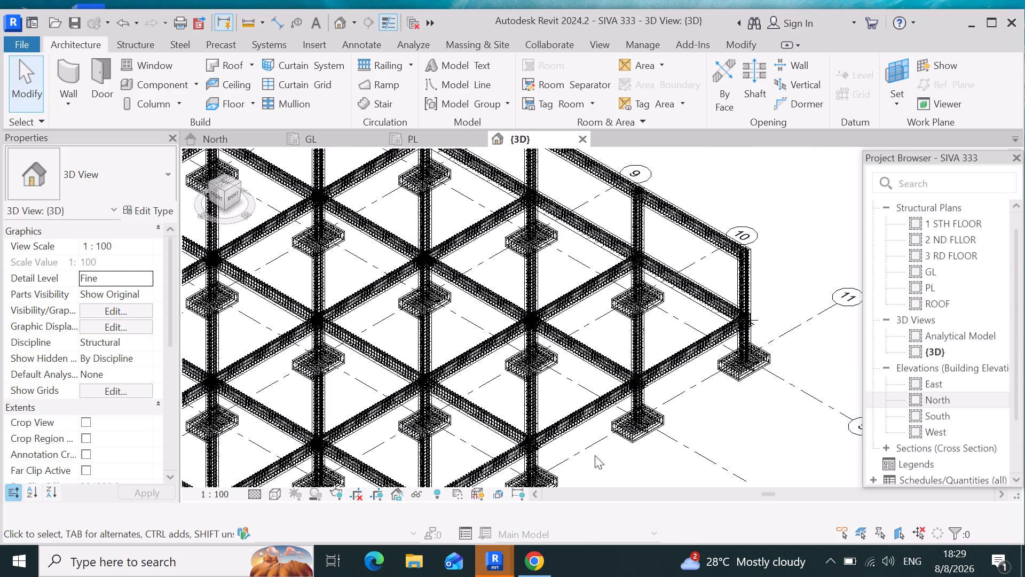
# Set the 3D view's visual style to Realistic.
pyautogui.scroll(-4, 620, 433)
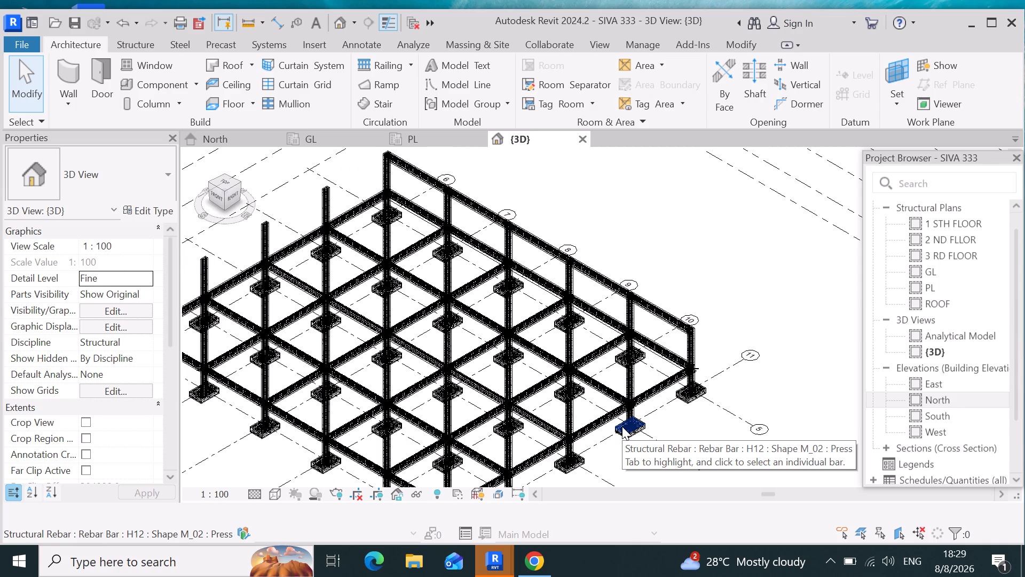
pyautogui.scroll(3, 643, 393)
pyautogui.scroll(6, 628, 332)
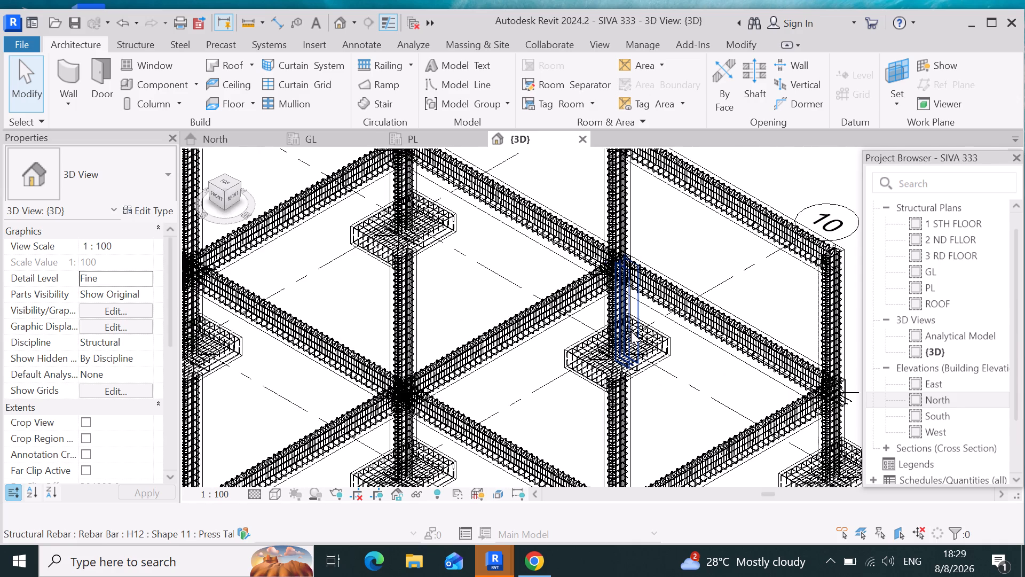
pyautogui.scroll(1, 676, 348)
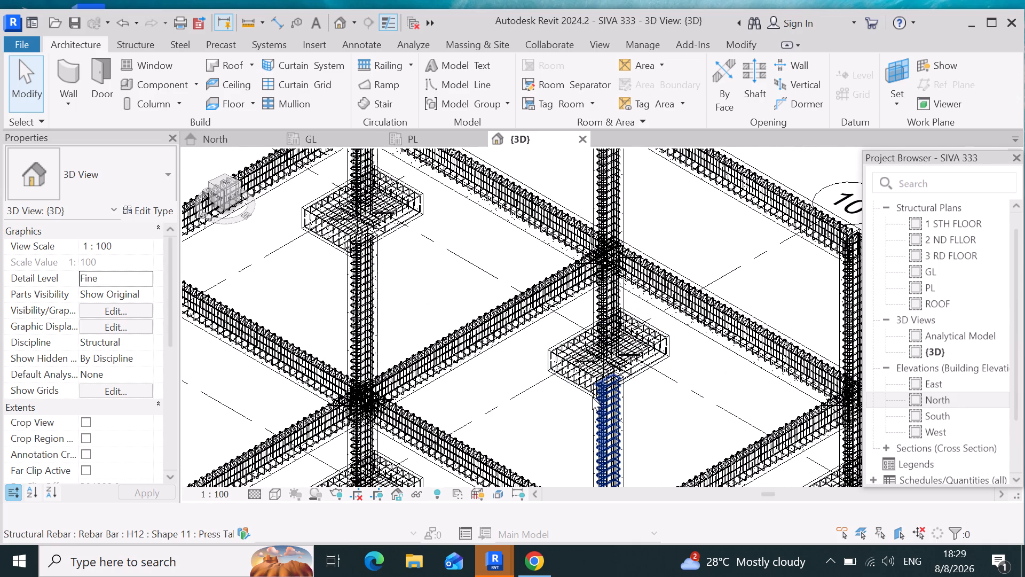
pyautogui.scroll(-4, 591, 389)
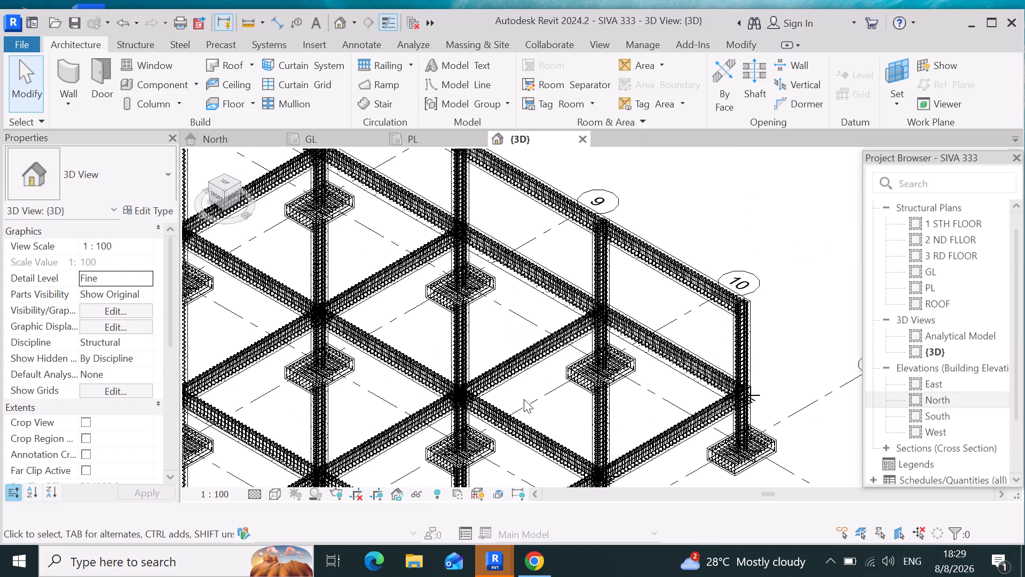
pyautogui.scroll(-4, 586, 399)
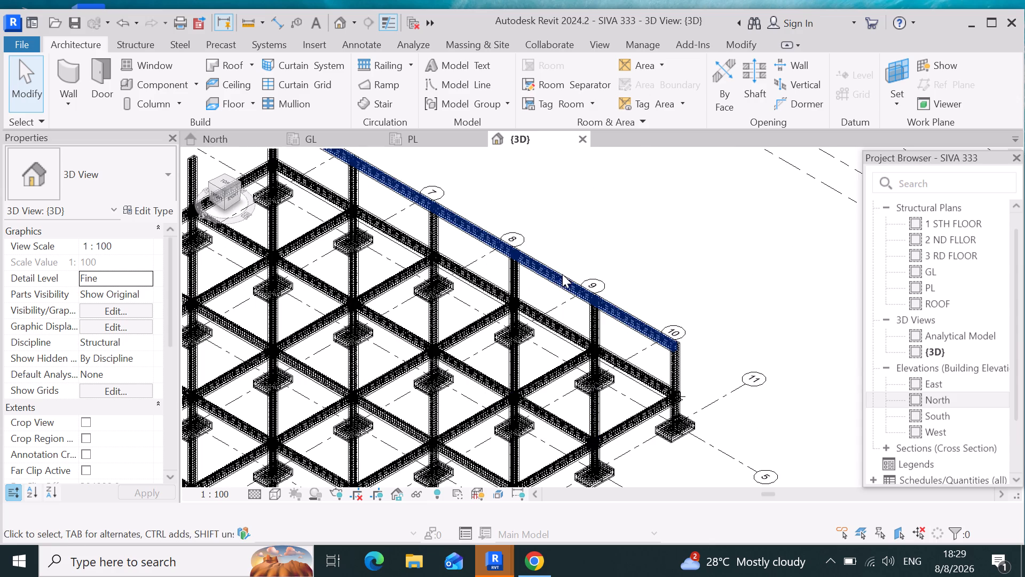
pyautogui.click(274, 499)
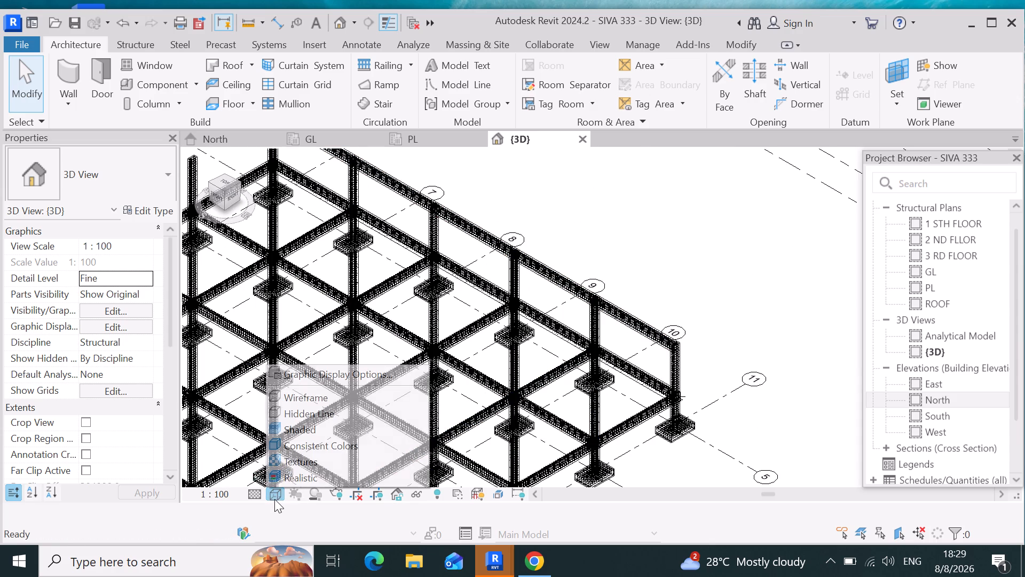
pyautogui.click(313, 475)
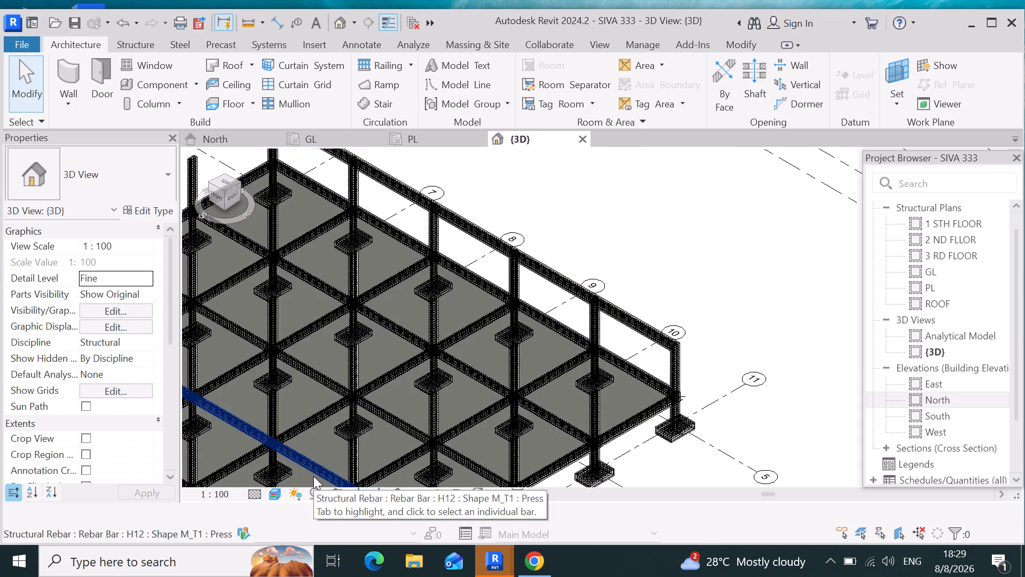
# Examine the floor slab, PL beams, columns and 1 STH FLOOR edge beam in the realistic 3D view.
pyautogui.scroll(3, 637, 419)
pyautogui.scroll(3, 590, 435)
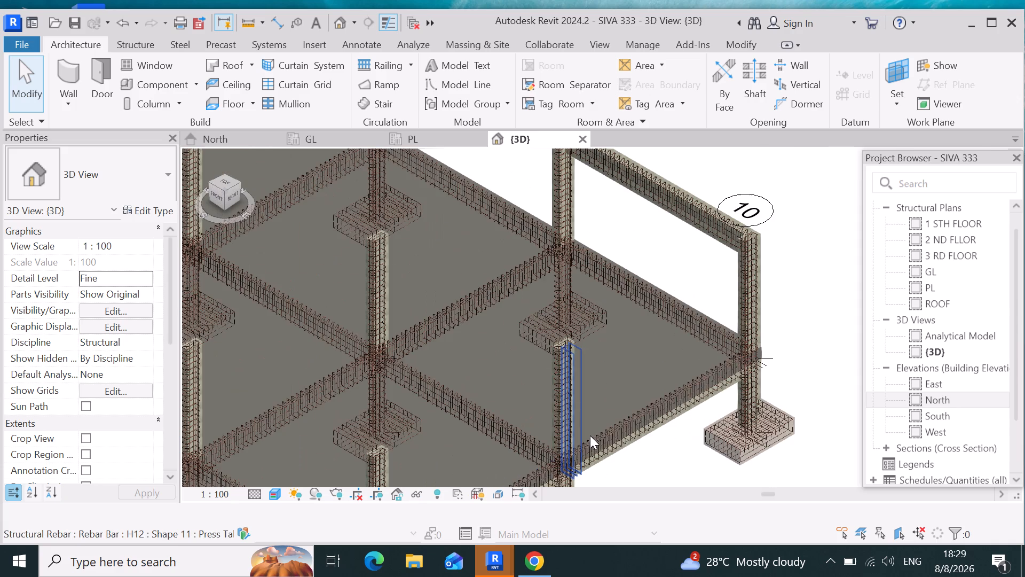
pyautogui.scroll(2, 640, 430)
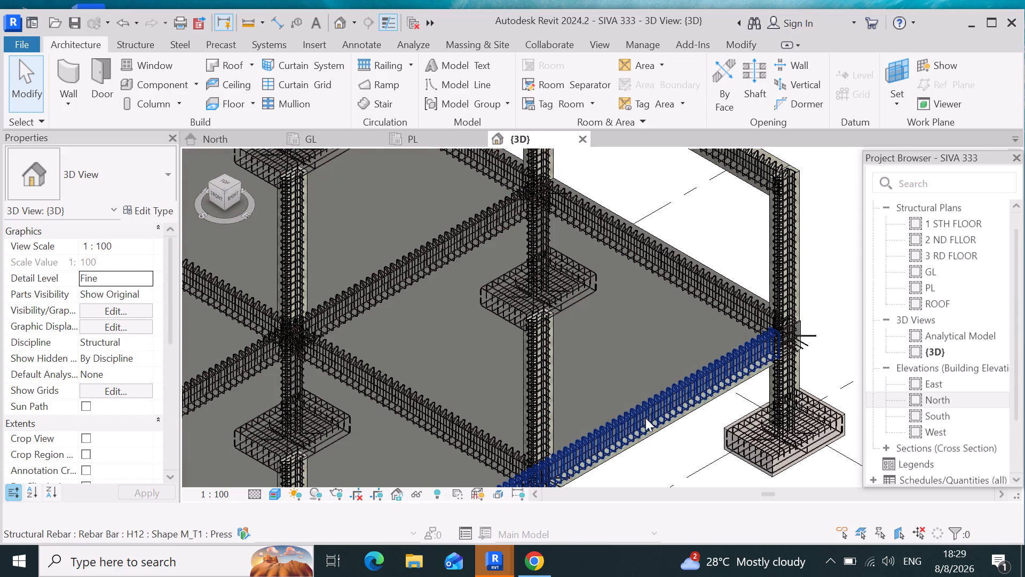
pyautogui.scroll(-4, 671, 387)
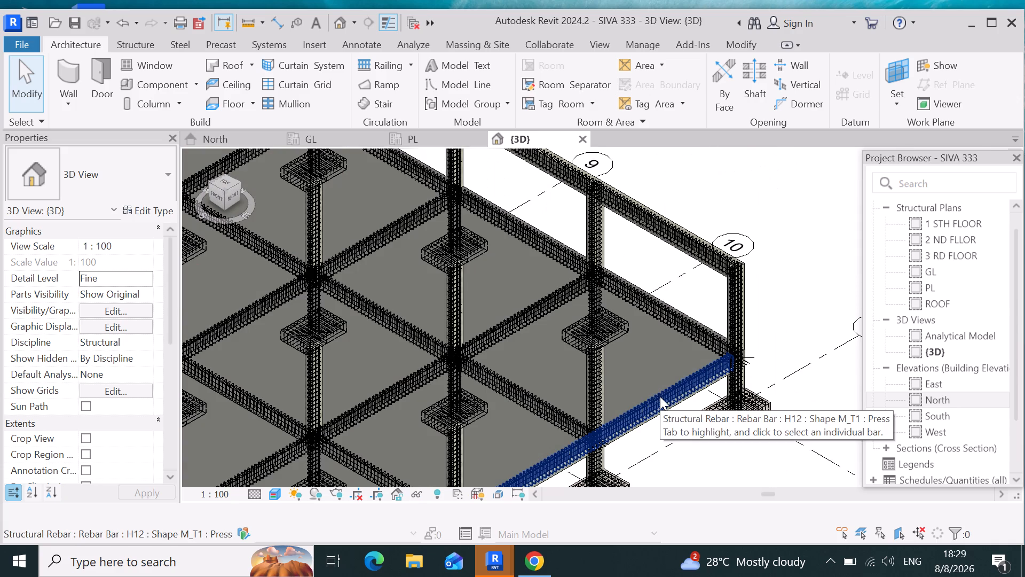
pyautogui.scroll(-4, 677, 355)
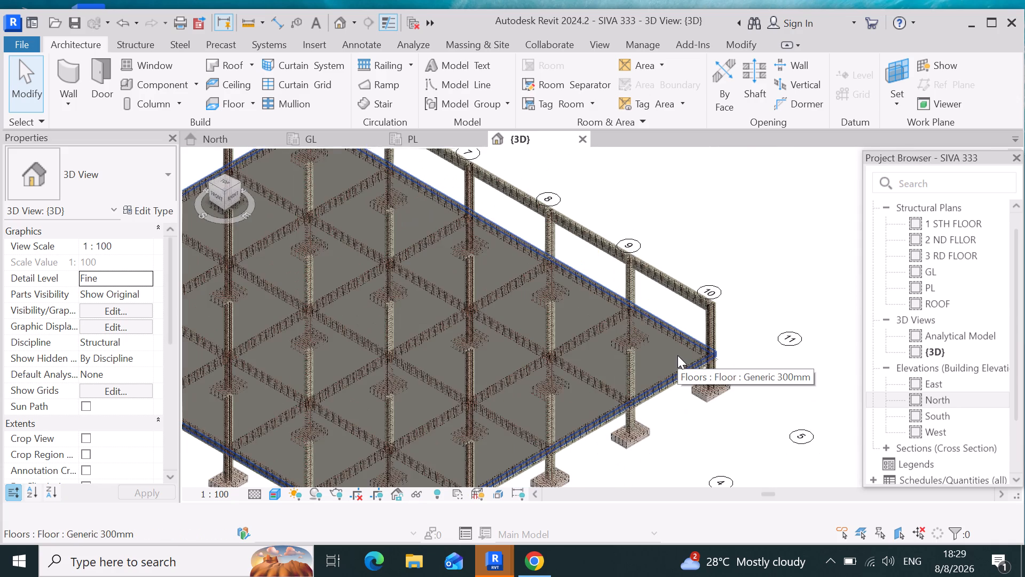
pyautogui.scroll(-3, 698, 335)
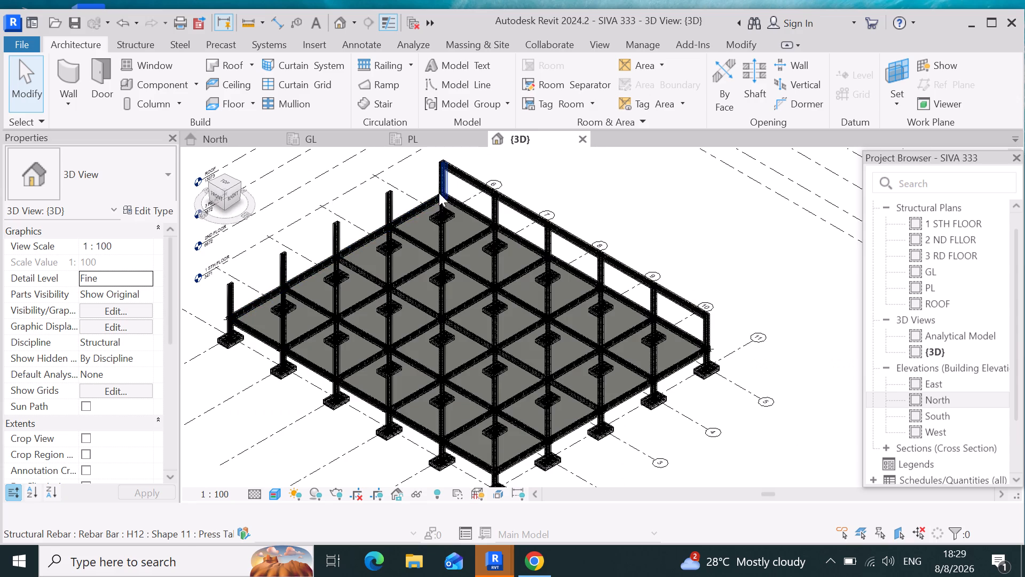
pyautogui.scroll(5, 438, 180)
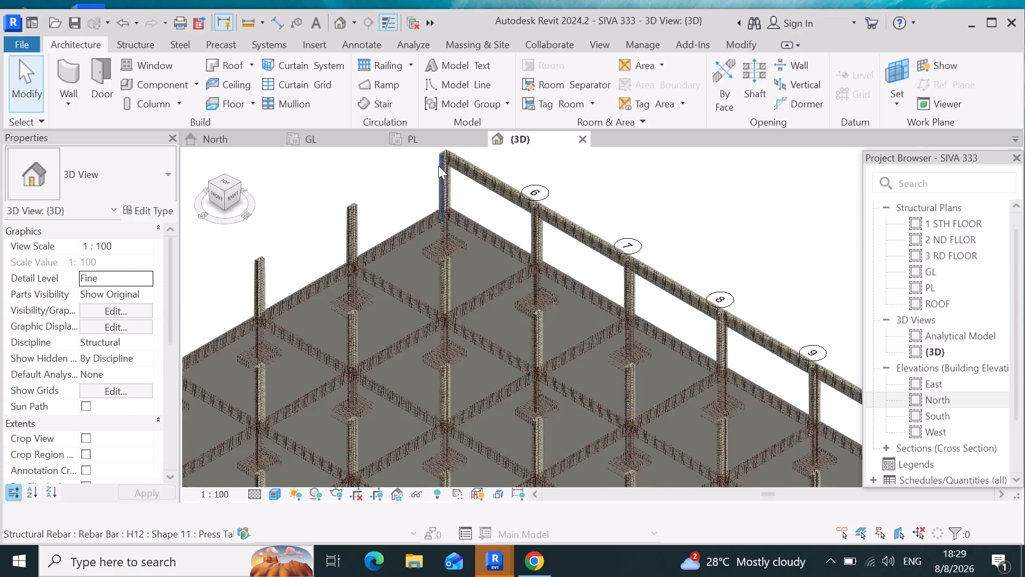
pyautogui.scroll(-5, 419, 268)
# Copy the 300 x 600mm edge beam at 1 STH FLOOR about 6000 mm across onto the adjacent row of columns.
pyautogui.scroll(2, 427, 202)
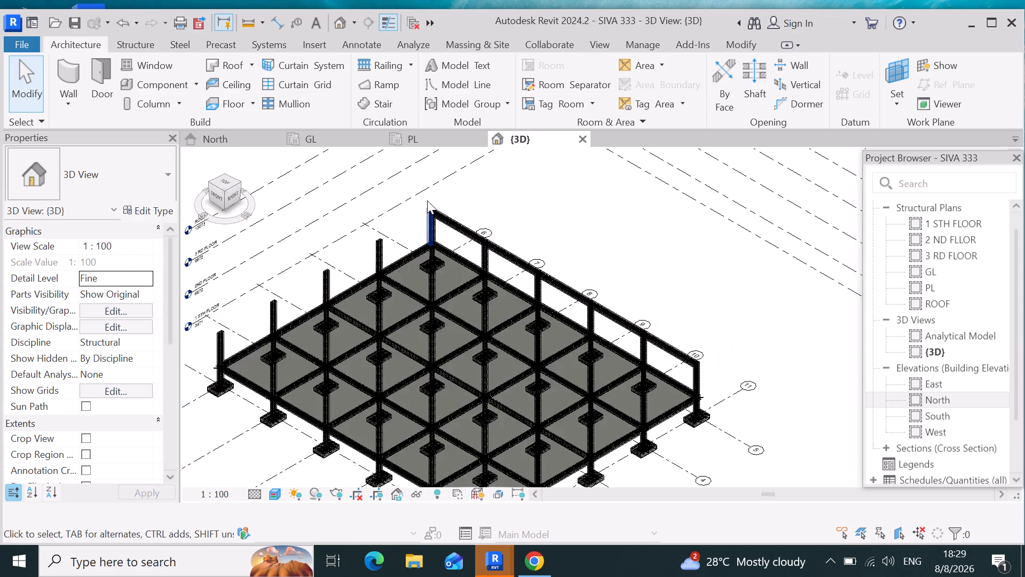
pyautogui.scroll(12, 427, 200)
pyautogui.scroll(3, 481, 229)
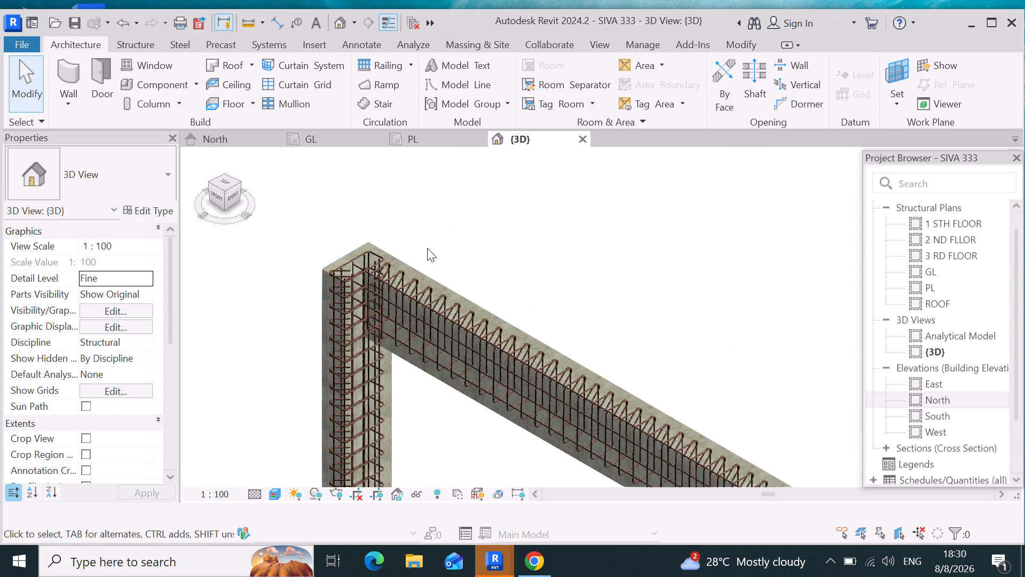
pyautogui.scroll(4, 420, 248)
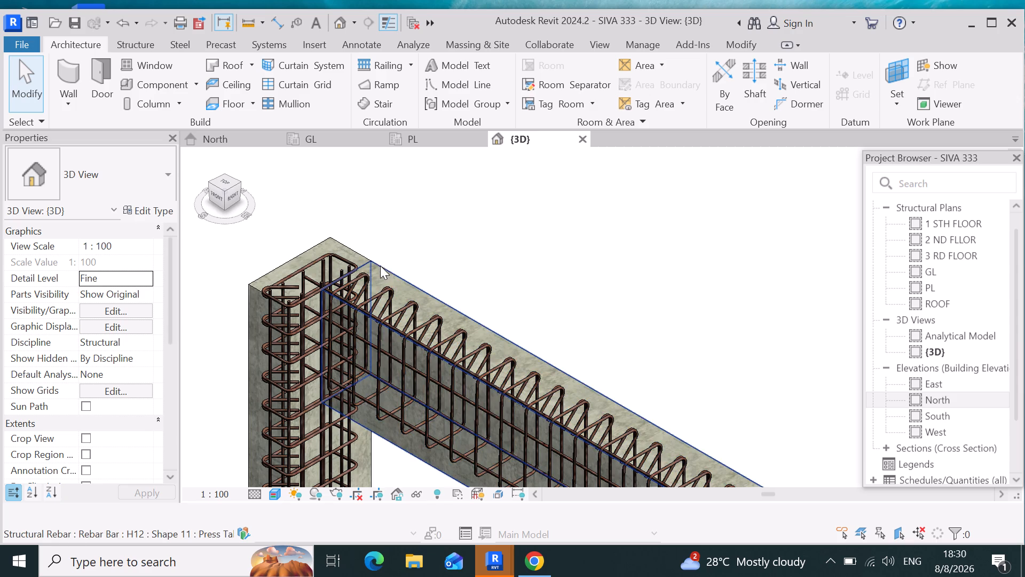
pyautogui.scroll(3, 381, 263)
pyautogui.click(381, 264)
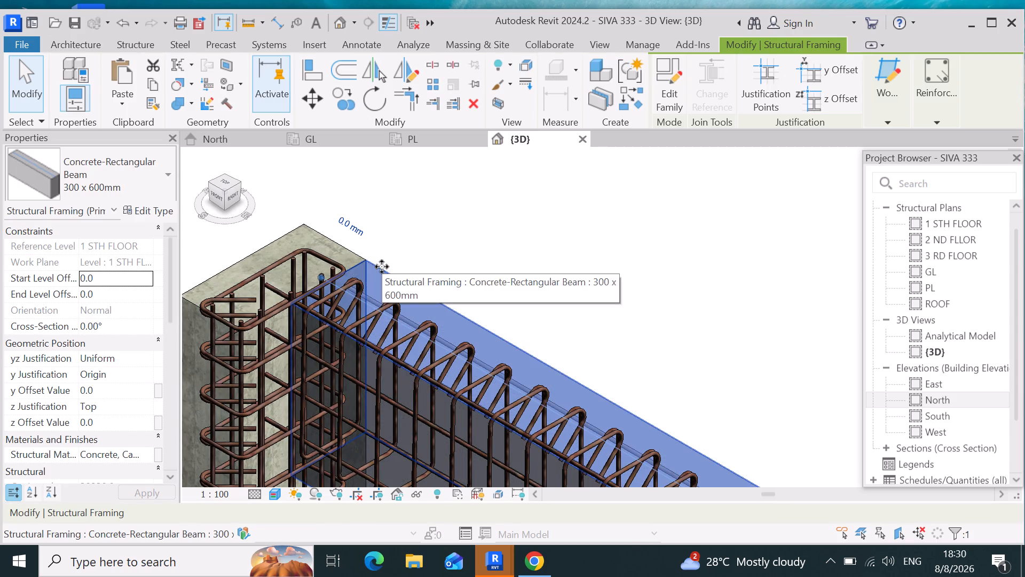
pyautogui.scroll(-10, 555, 178)
pyautogui.scroll(-6, 466, 244)
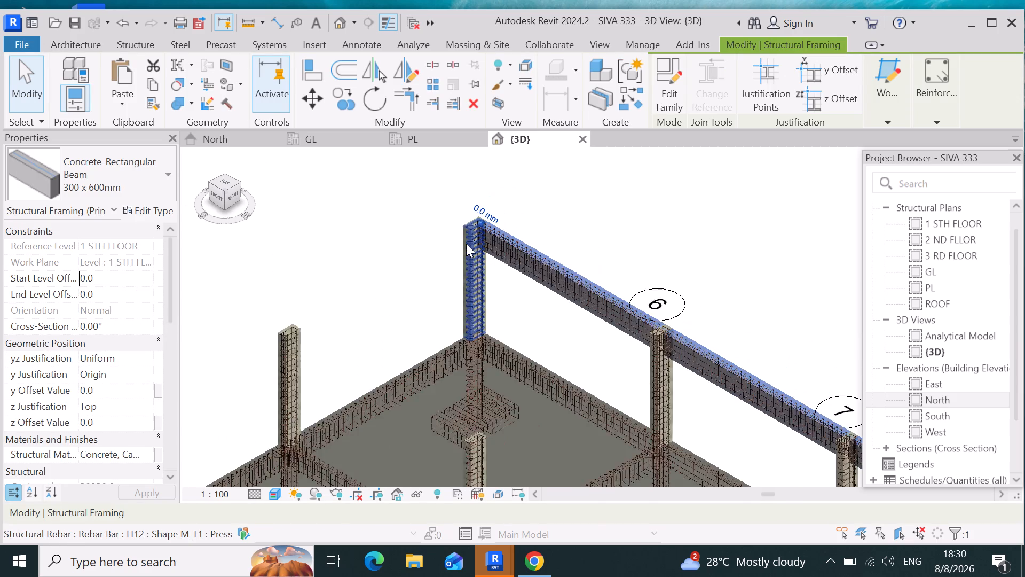
pyautogui.scroll(-4, 464, 236)
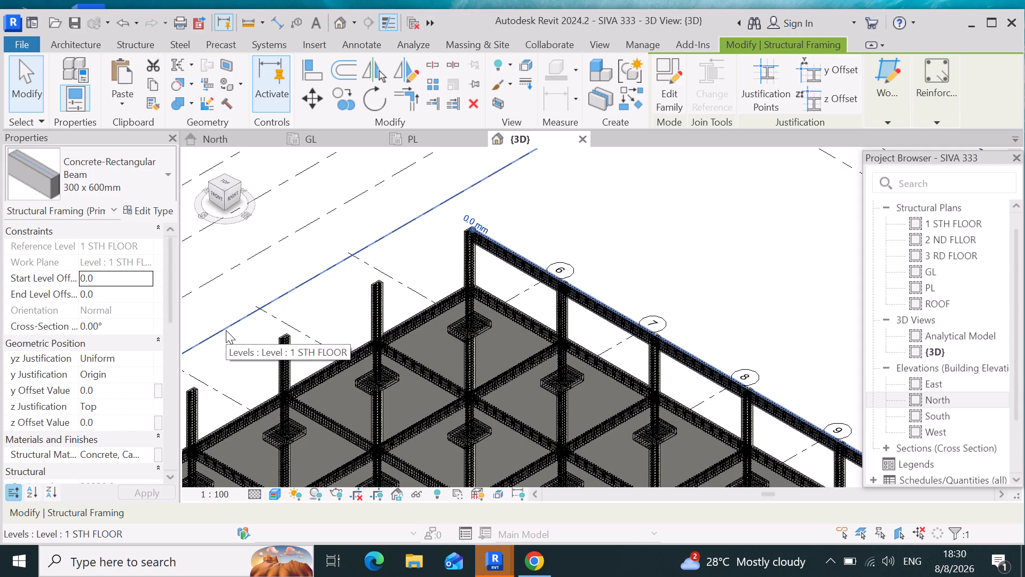
pyautogui.scroll(4, 563, 266)
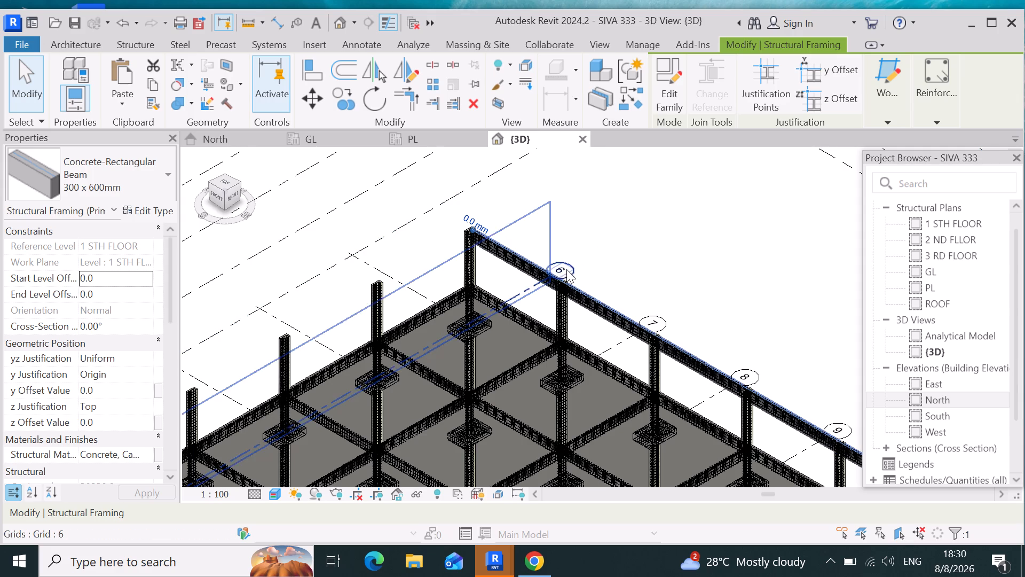
pyautogui.scroll(4, 567, 274)
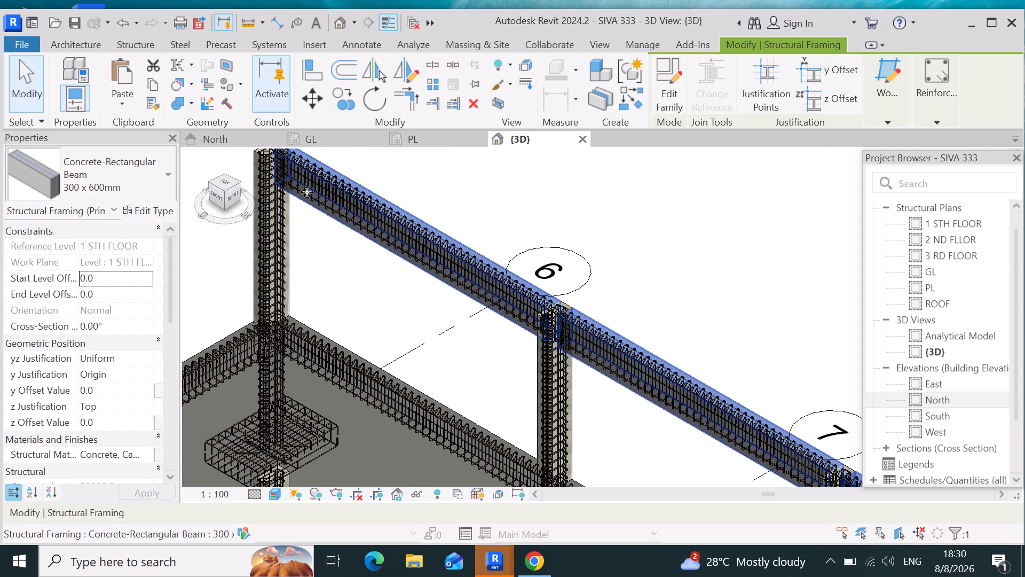
pyautogui.click(341, 104)
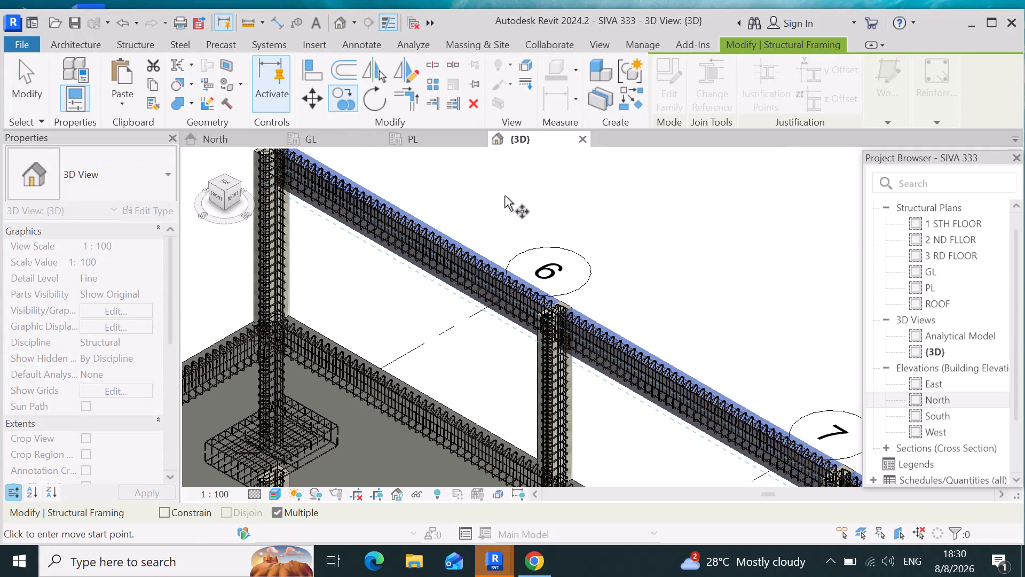
pyautogui.scroll(-5, 504, 196)
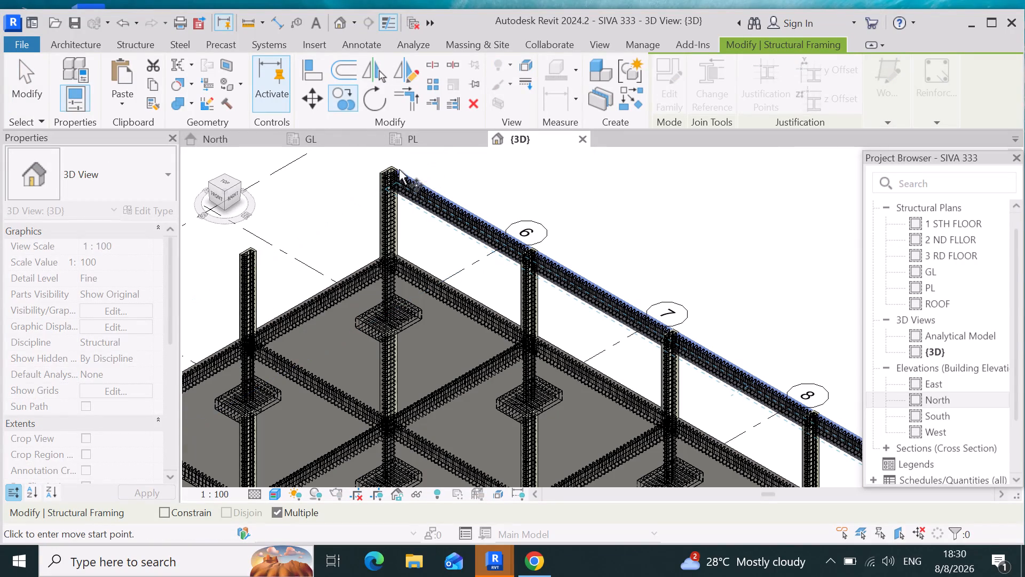
pyautogui.scroll(7, 394, 169)
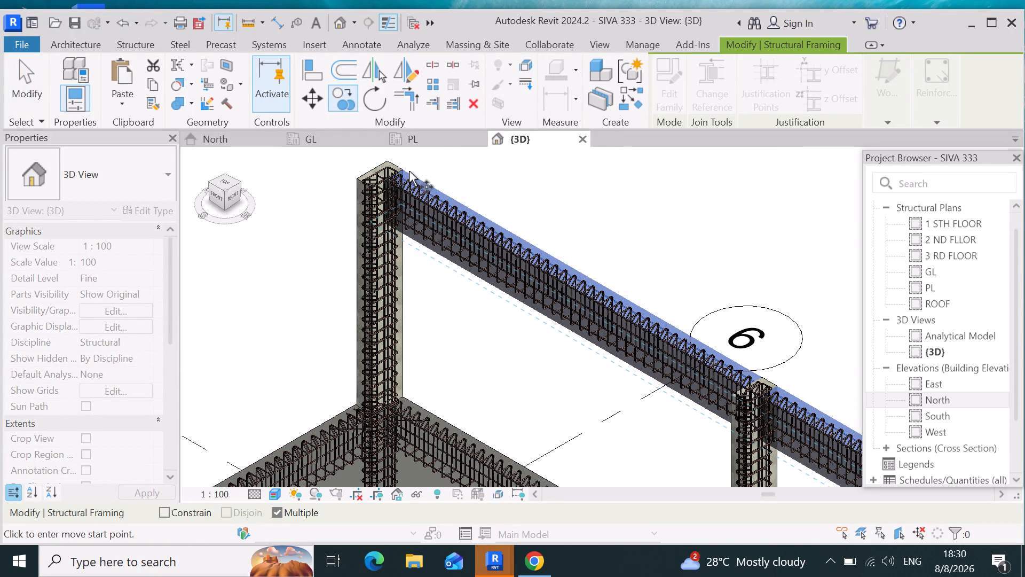
pyautogui.click(402, 171)
pyautogui.scroll(-4, 481, 247)
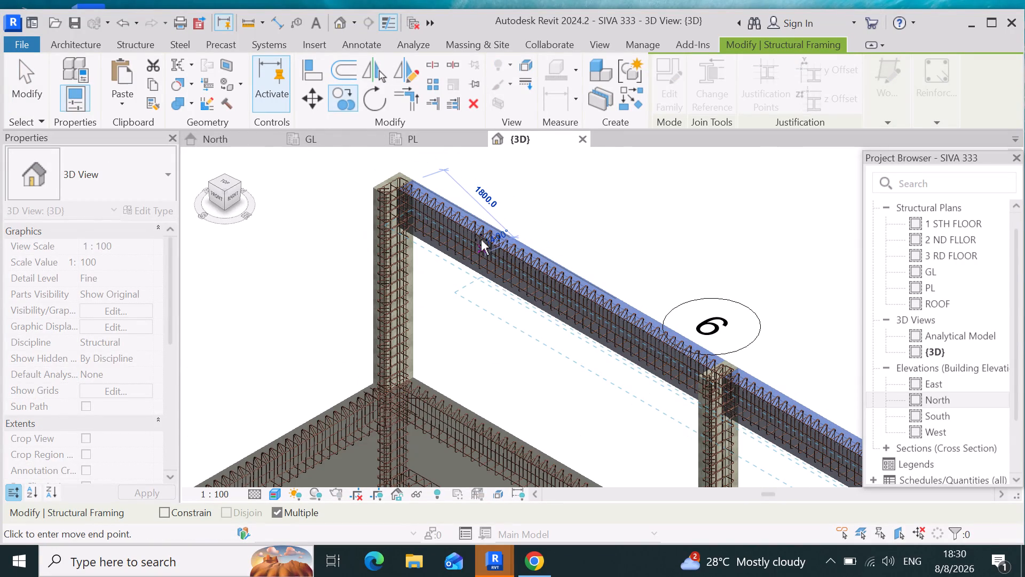
pyautogui.scroll(-8, 481, 238)
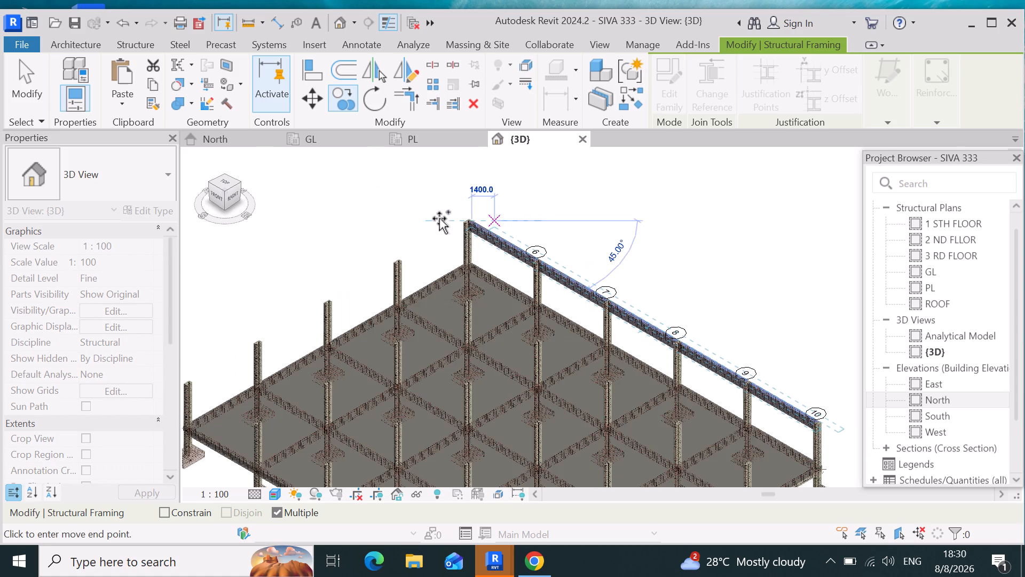
pyautogui.scroll(9, 397, 252)
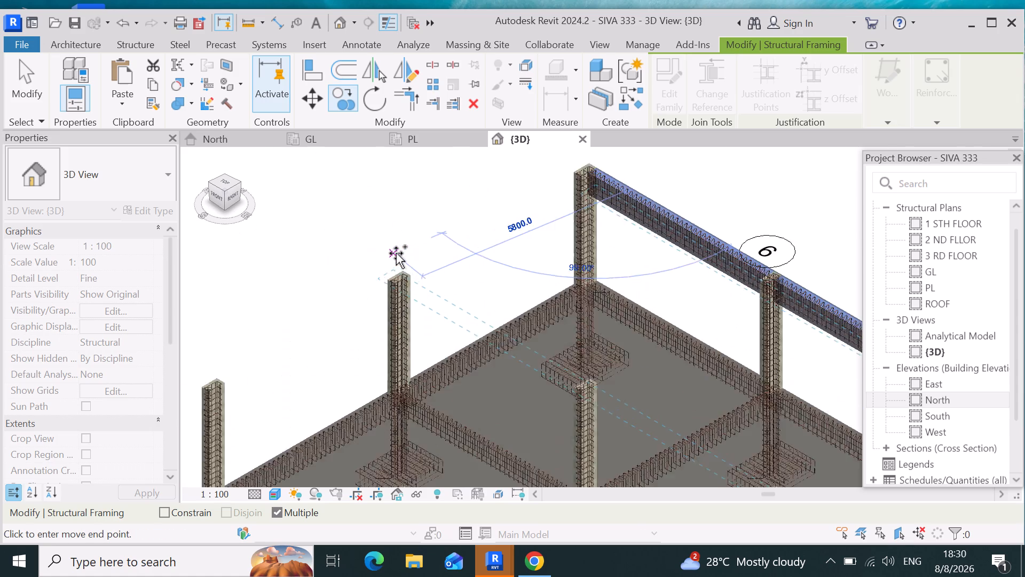
pyautogui.scroll(2, 397, 265)
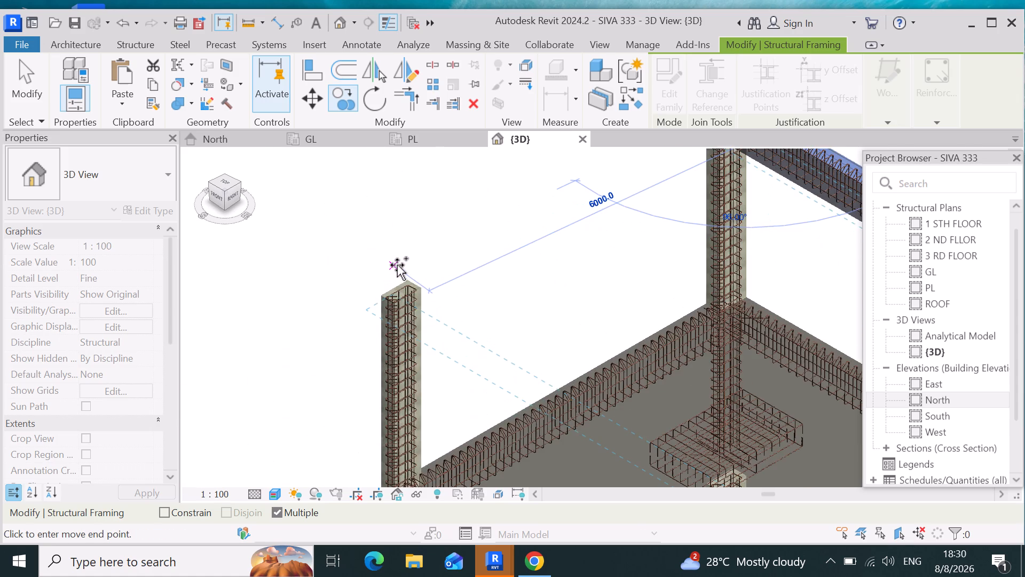
pyautogui.scroll(3, 397, 265)
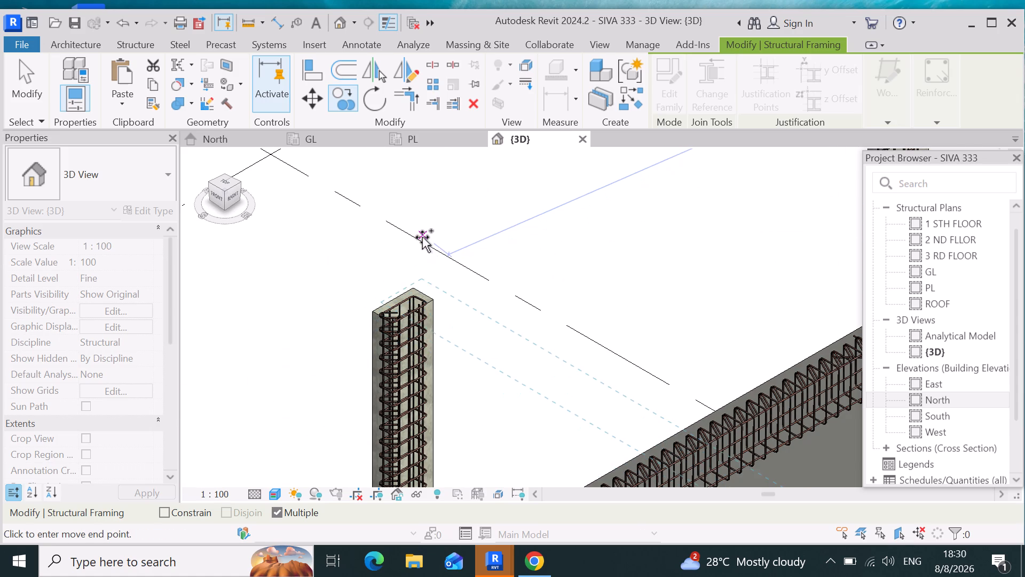
pyautogui.scroll(7, 416, 247)
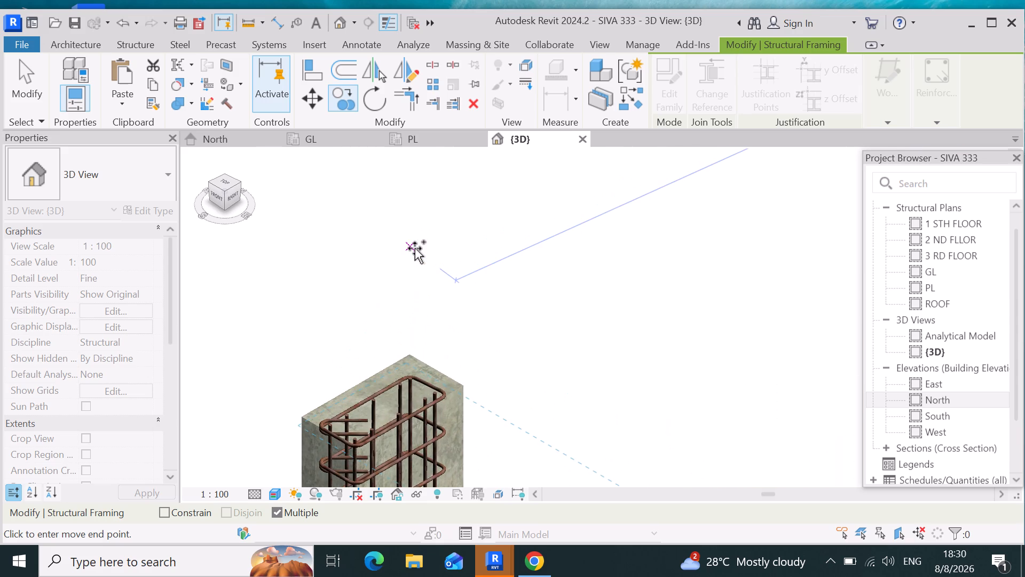
pyautogui.scroll(-3, 415, 248)
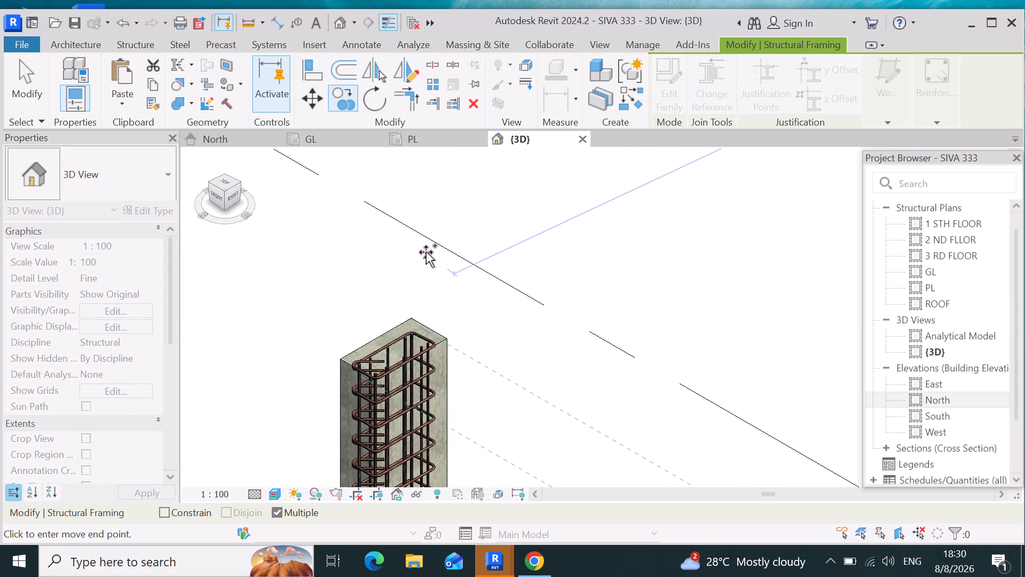
pyautogui.scroll(3, 428, 252)
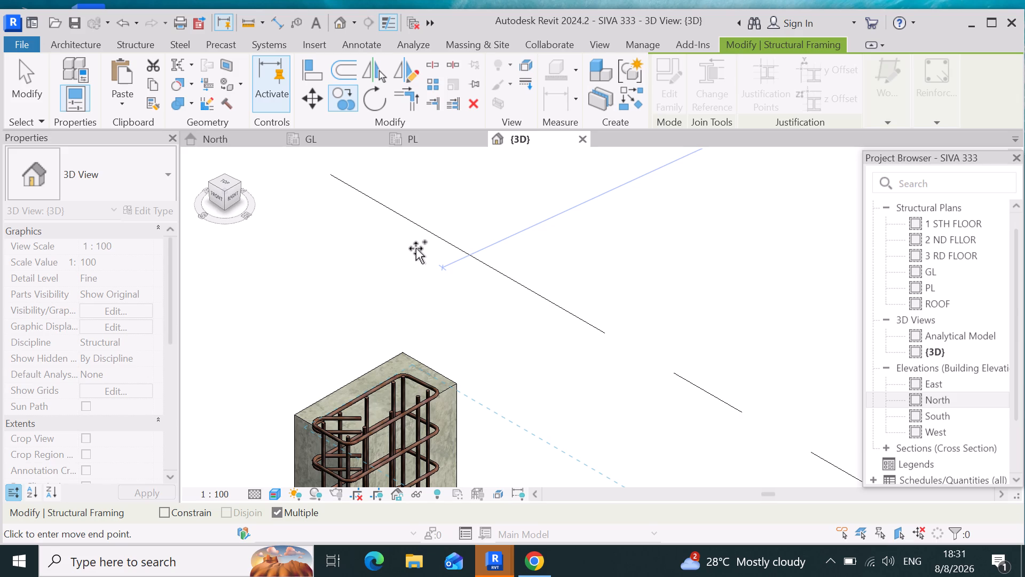
pyautogui.click(416, 248)
# Undo the copy of the 300 x 600mm beam placed on the adjacent row of columns at 1 STH FLOOR.
pyautogui.scroll(-20, 459, 215)
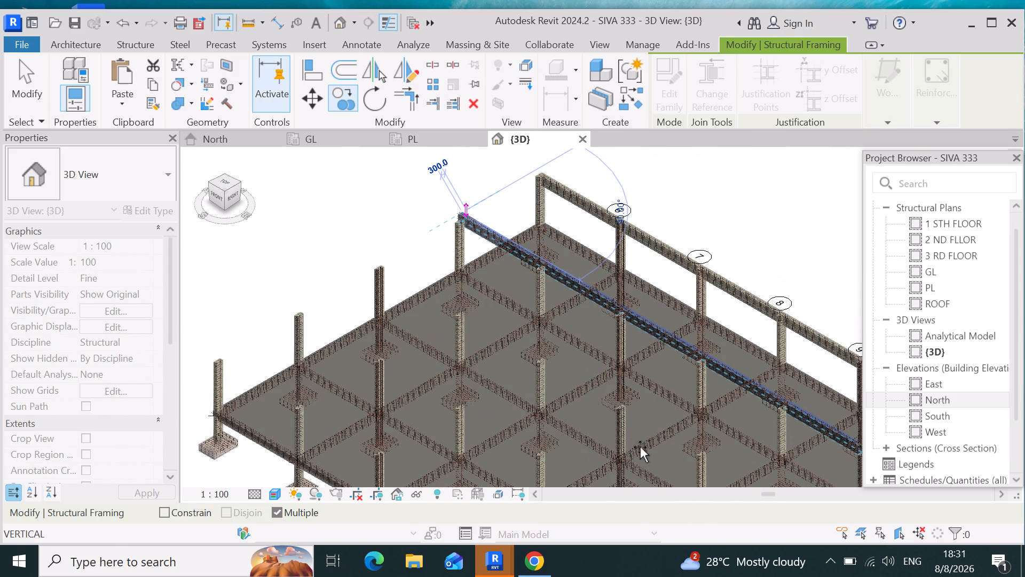
pyautogui.scroll(-5, 553, 354)
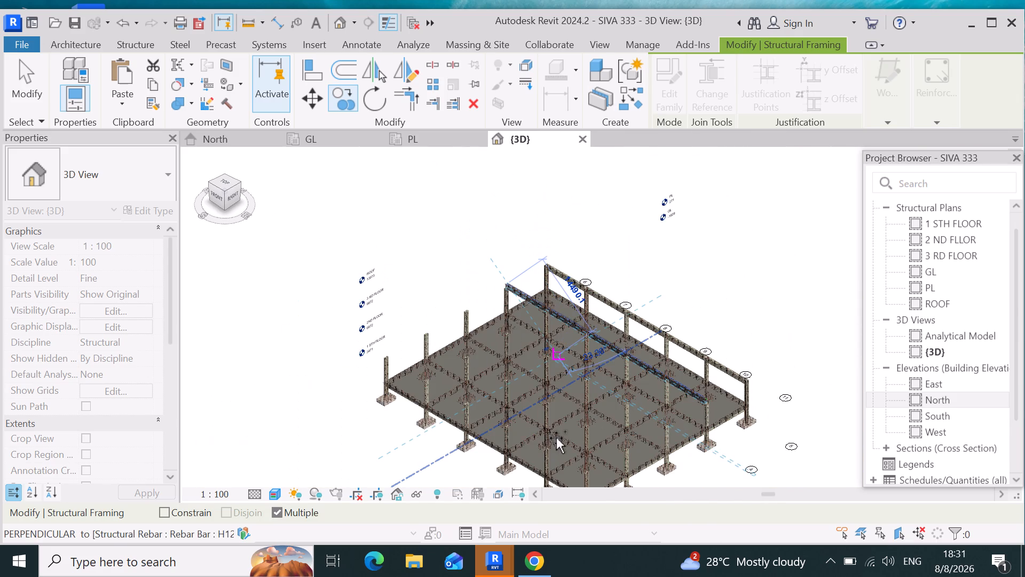
pyautogui.scroll(3, 666, 439)
pyautogui.scroll(8, 724, 413)
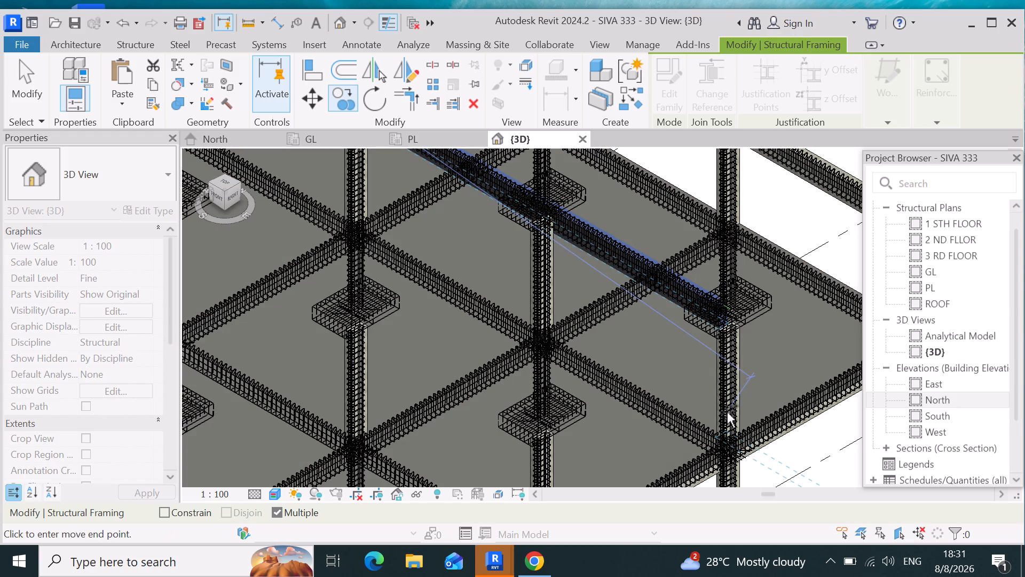
pyautogui.scroll(1, 751, 336)
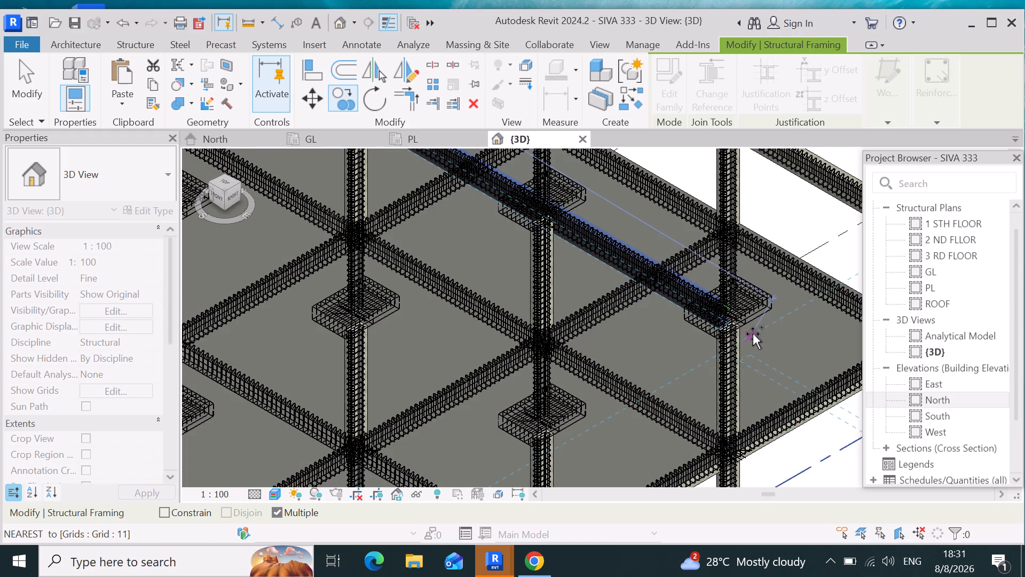
pyautogui.scroll(1, 753, 334)
pyautogui.scroll(8, 744, 283)
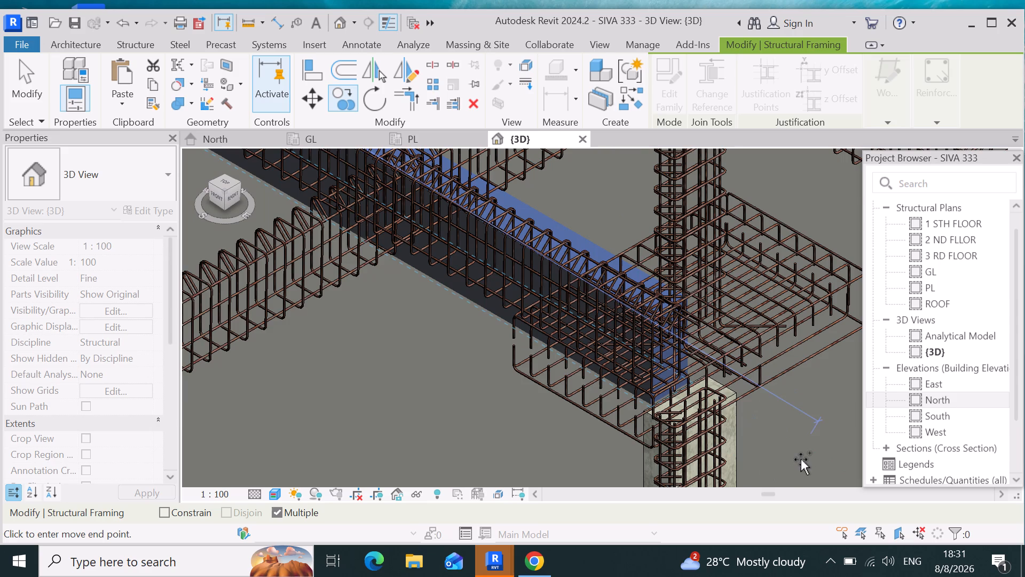
pyautogui.scroll(-10, 806, 442)
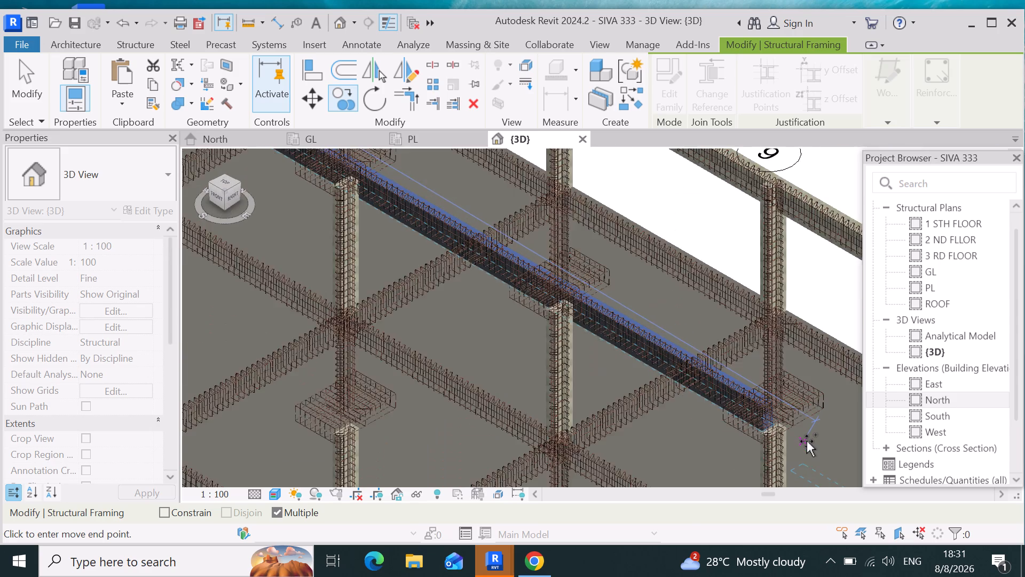
pyautogui.scroll(-4, 807, 441)
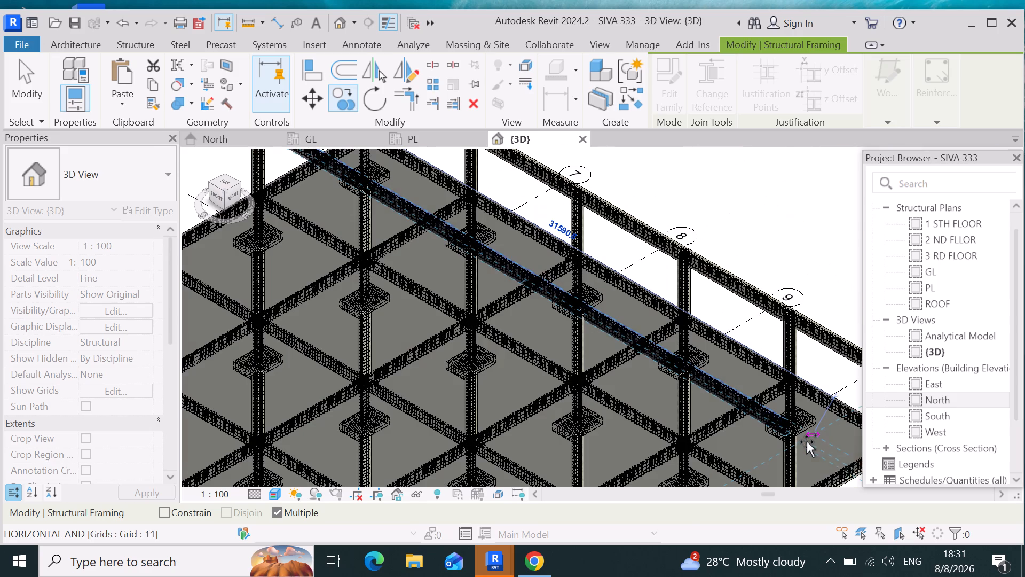
pyautogui.hotkey('ctrl', 'z')
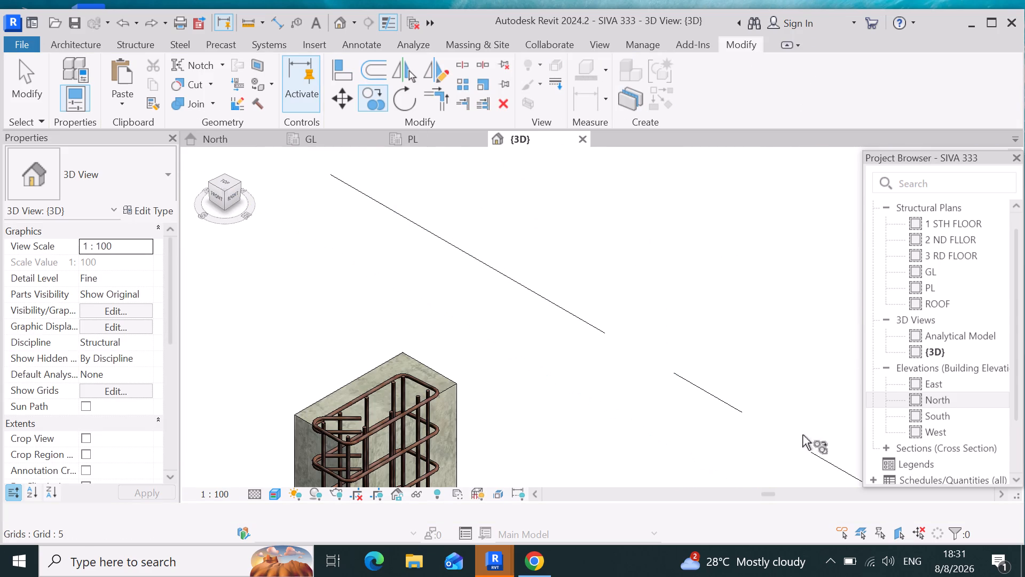
# Examine the PL beam grid, columns, footings and remaining 1 STH FLOOR edge beam in the 3D view.
pyautogui.scroll(-5, 716, 328)
pyautogui.scroll(-10, 622, 309)
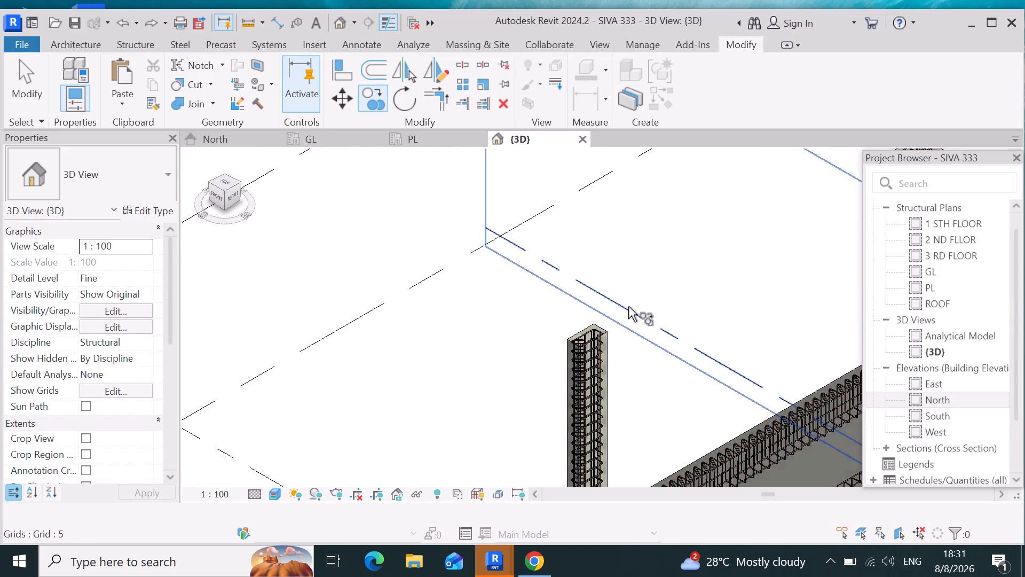
pyautogui.scroll(-5, 618, 303)
pyautogui.scroll(-4, 537, 283)
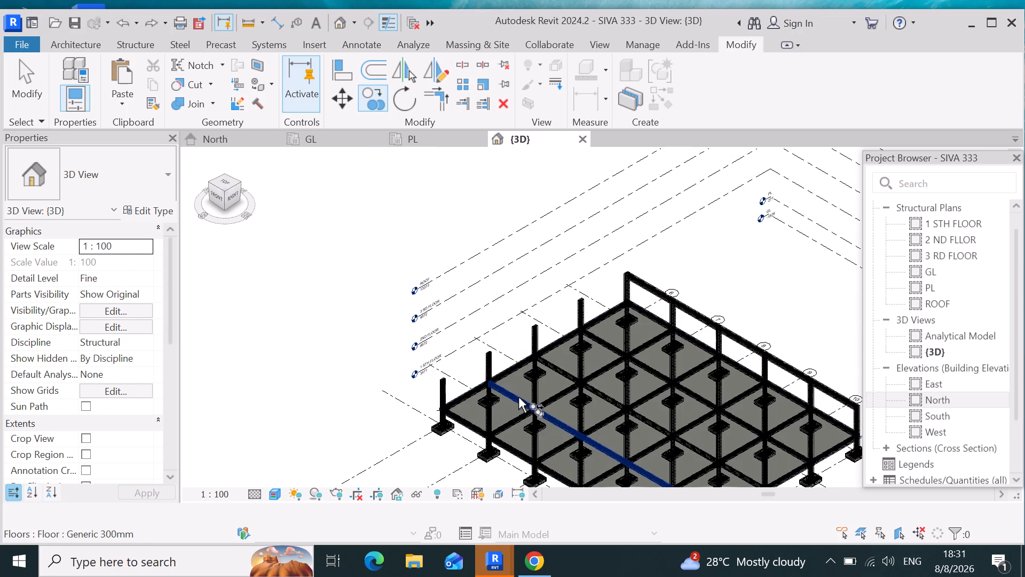
pyautogui.scroll(7, 520, 396)
pyautogui.scroll(3, 567, 357)
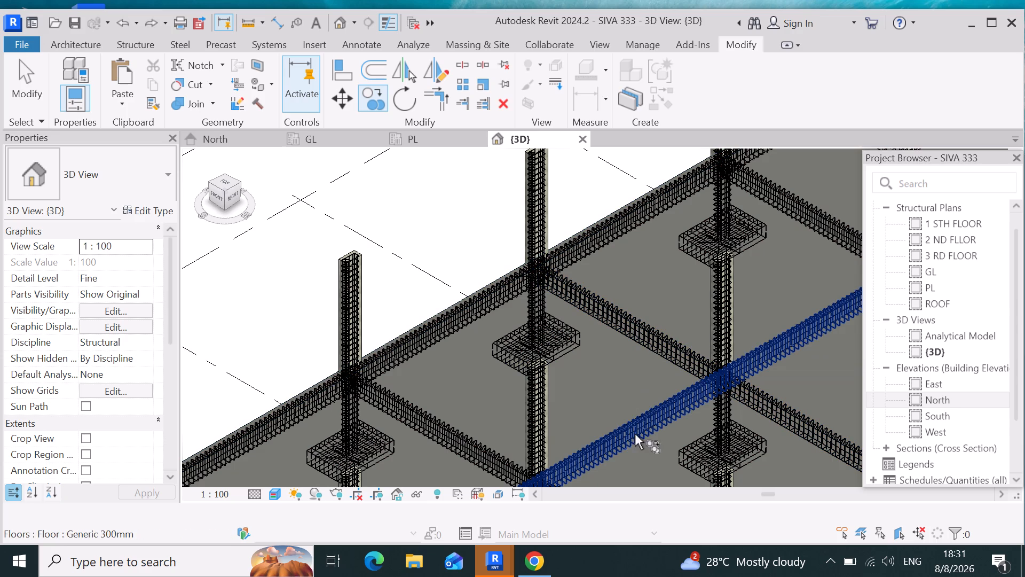
pyautogui.scroll(9, 763, 441)
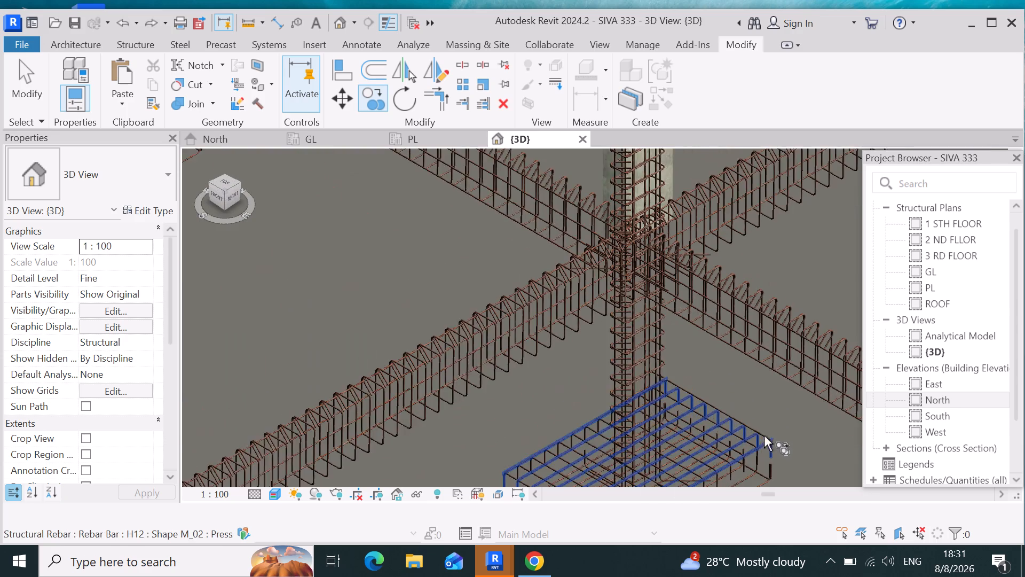
pyautogui.scroll(-6, 721, 364)
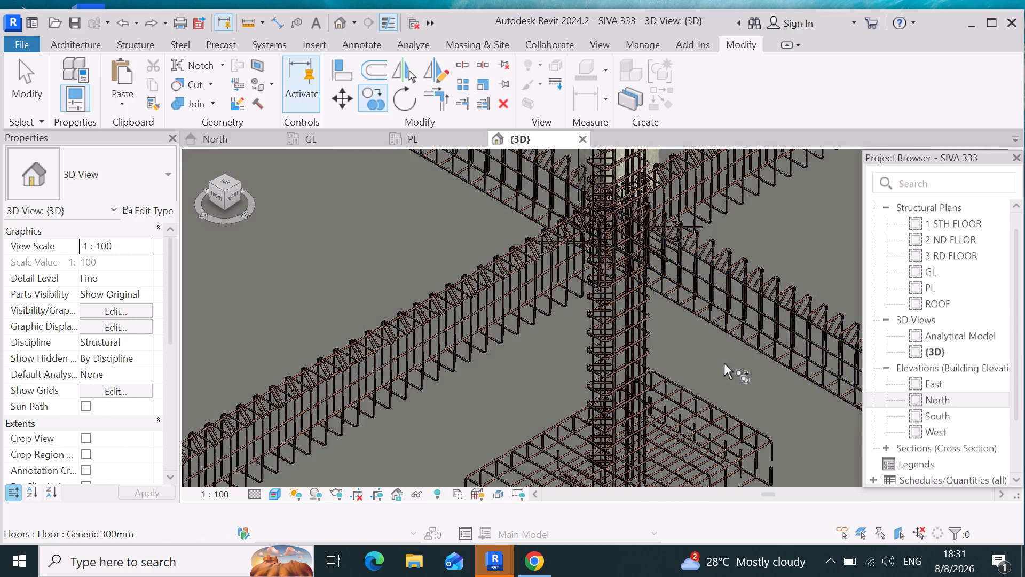
pyautogui.scroll(-1, 724, 364)
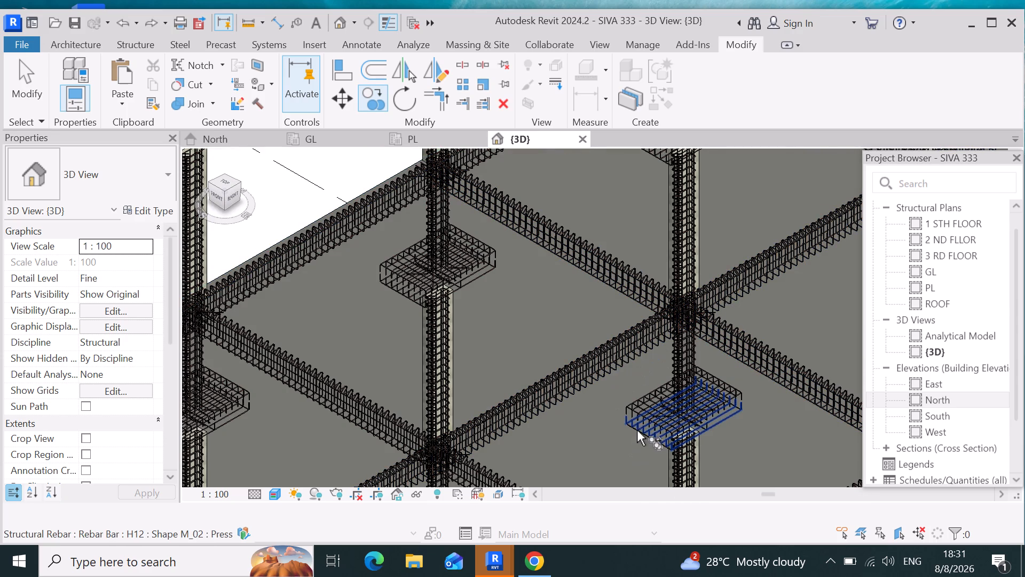
pyautogui.scroll(-5, 636, 386)
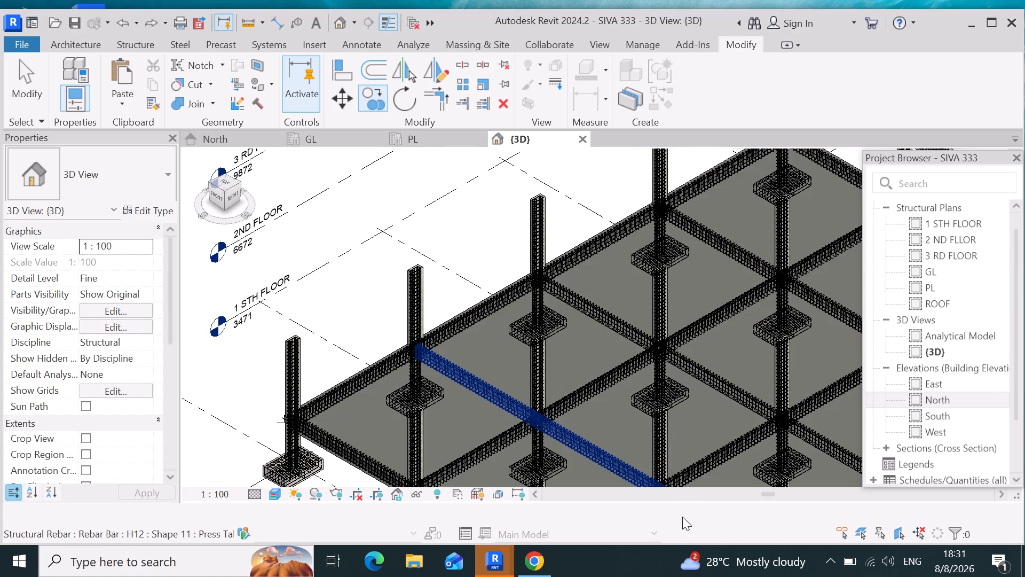
pyautogui.scroll(11, 673, 447)
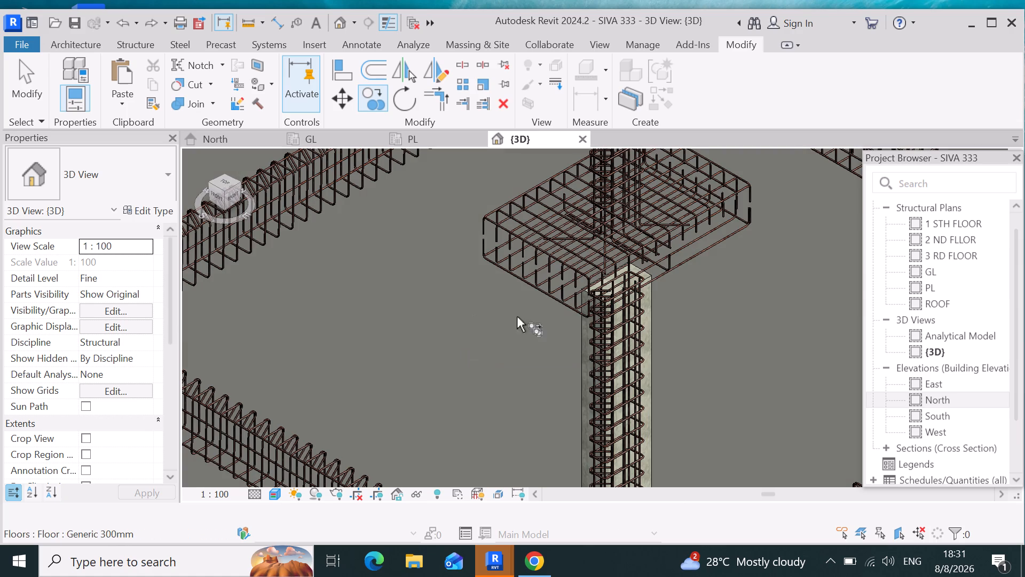
pyautogui.scroll(-10, 542, 330)
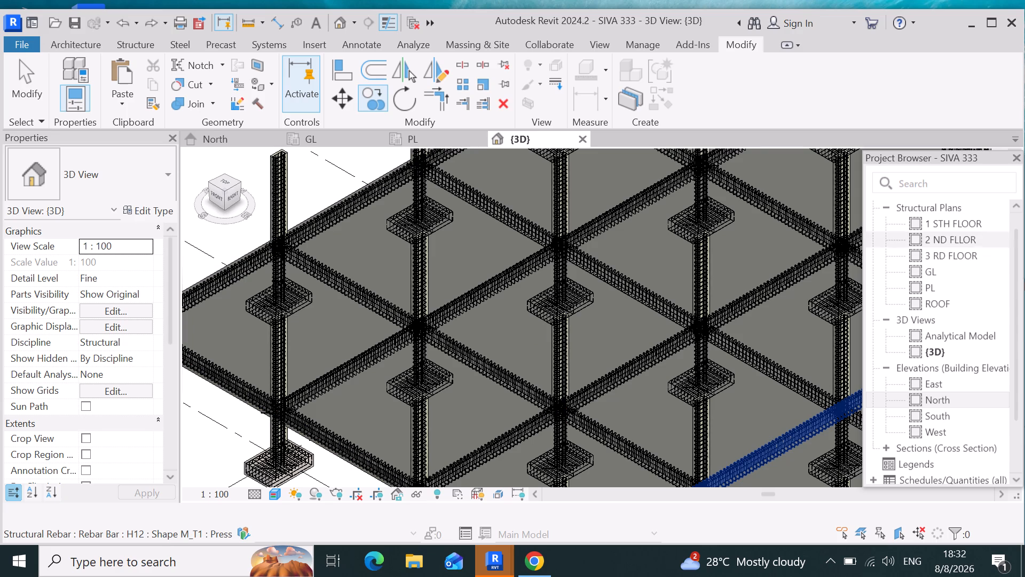
pyautogui.scroll(-6, 508, 391)
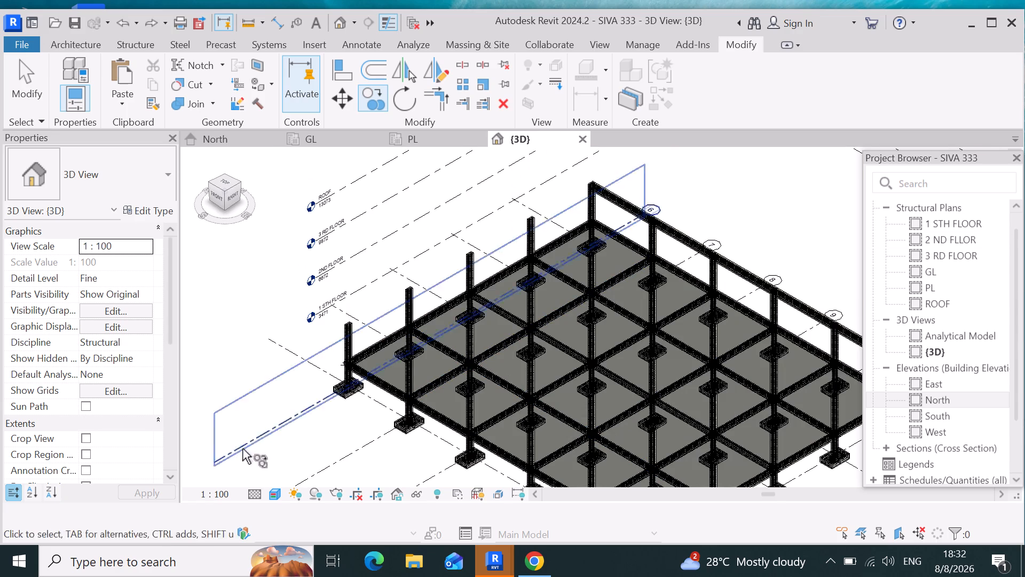
# Delete the reinforced 300 x 600mm concrete beam at 1 STH FLOOR in the North elevation.
pyautogui.click(227, 141)
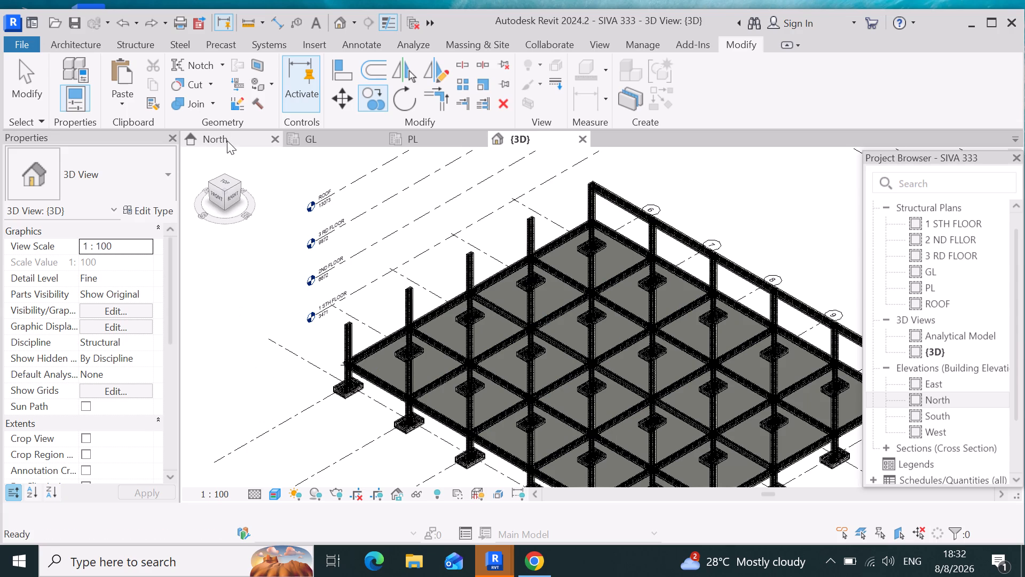
pyautogui.scroll(3, 283, 389)
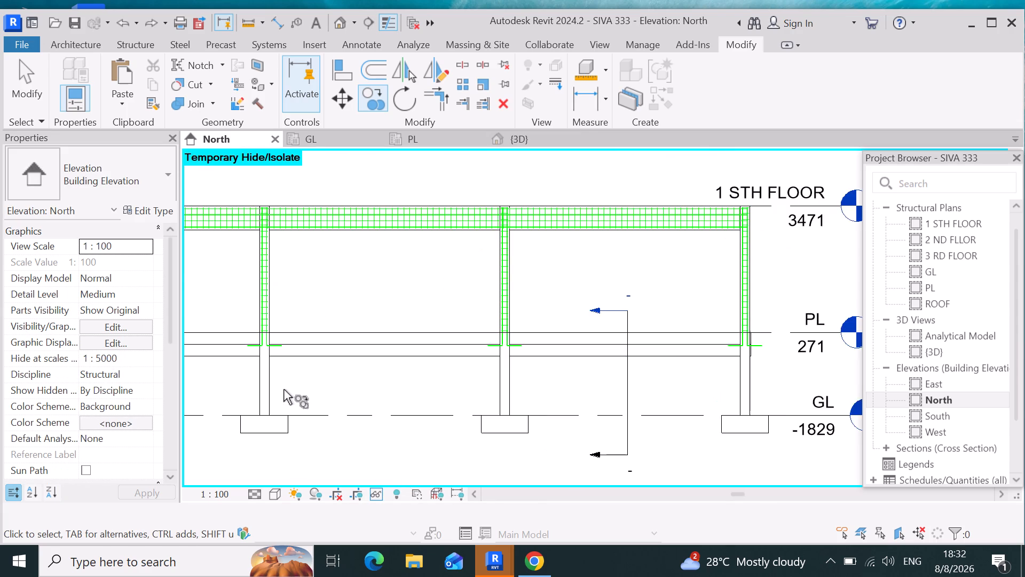
pyautogui.scroll(-3, 372, 404)
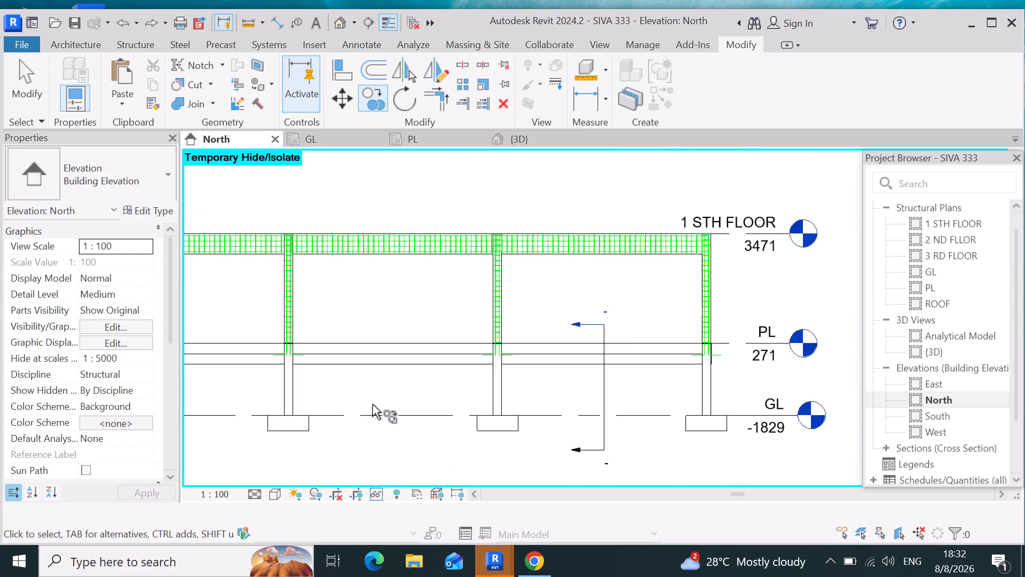
pyautogui.scroll(3, 406, 276)
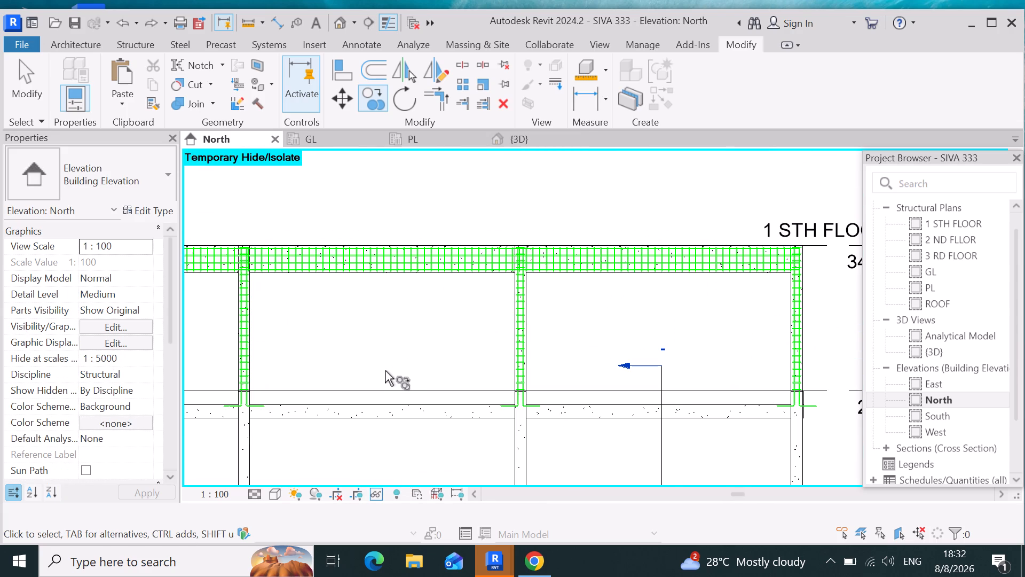
pyautogui.hotkey('ctrl', 'z')
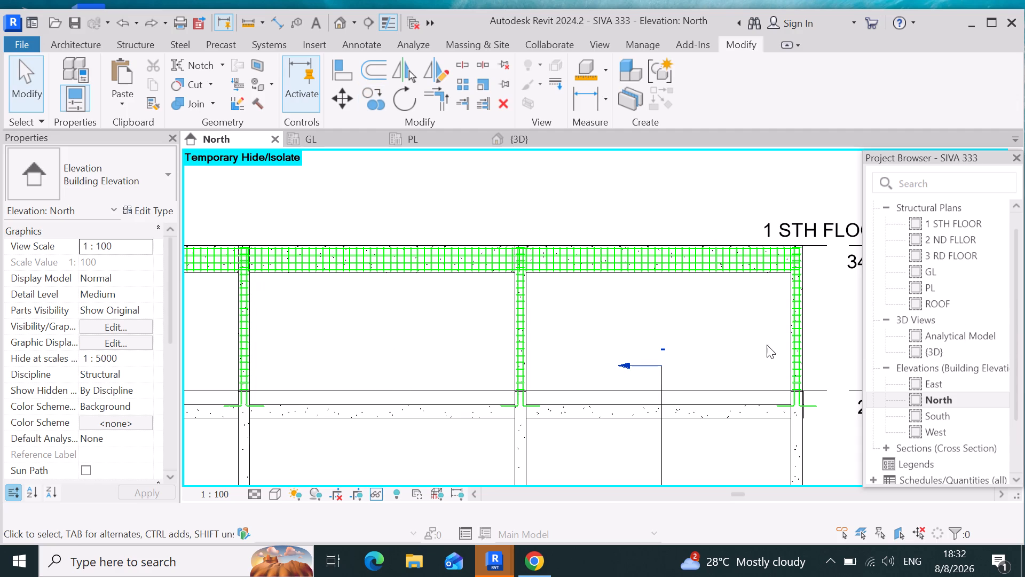
pyautogui.scroll(11, 585, 232)
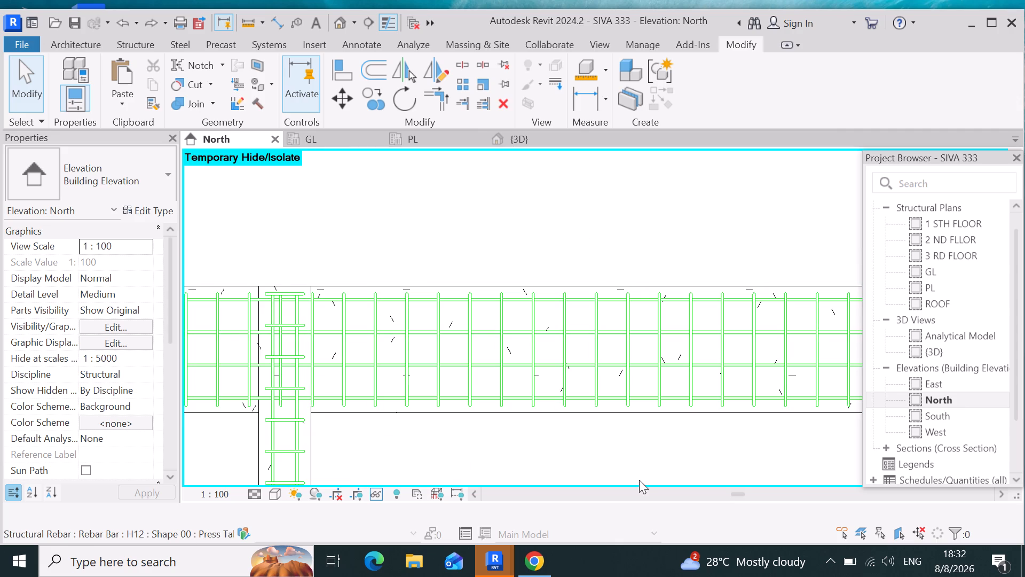
pyautogui.click(640, 414)
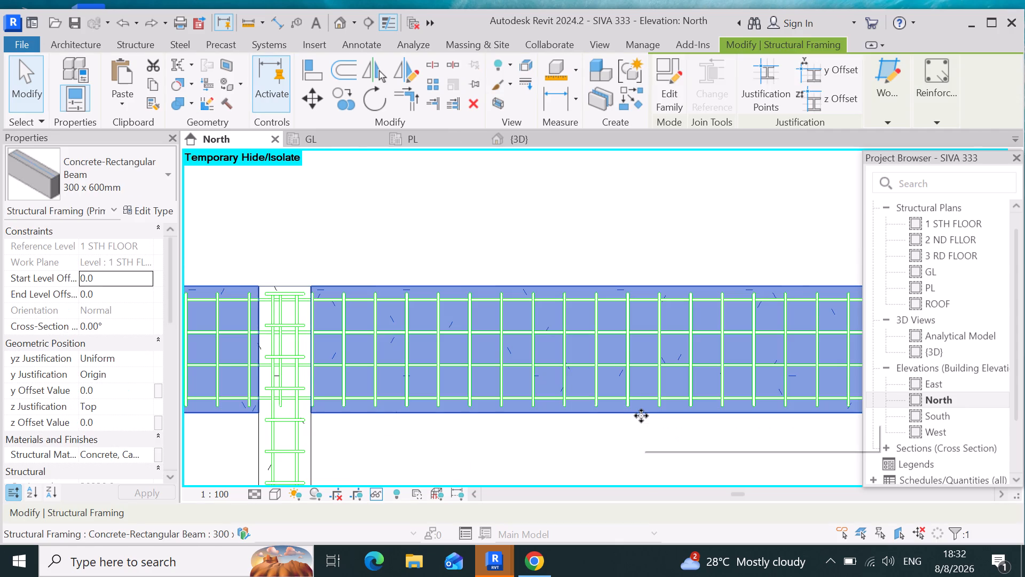
pyautogui.press('Delete')
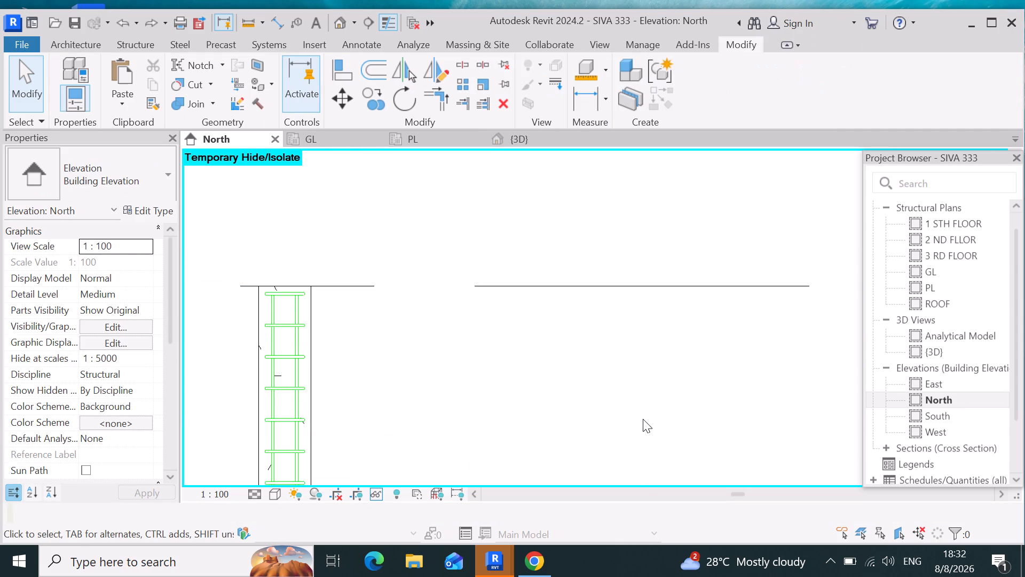
# Copy the PL Generic 300mm floor and the 300 x 600mm concrete beam beneath it, pasting them aligned to the 1 STH FLOOR level.
pyautogui.scroll(-4, 398, 321)
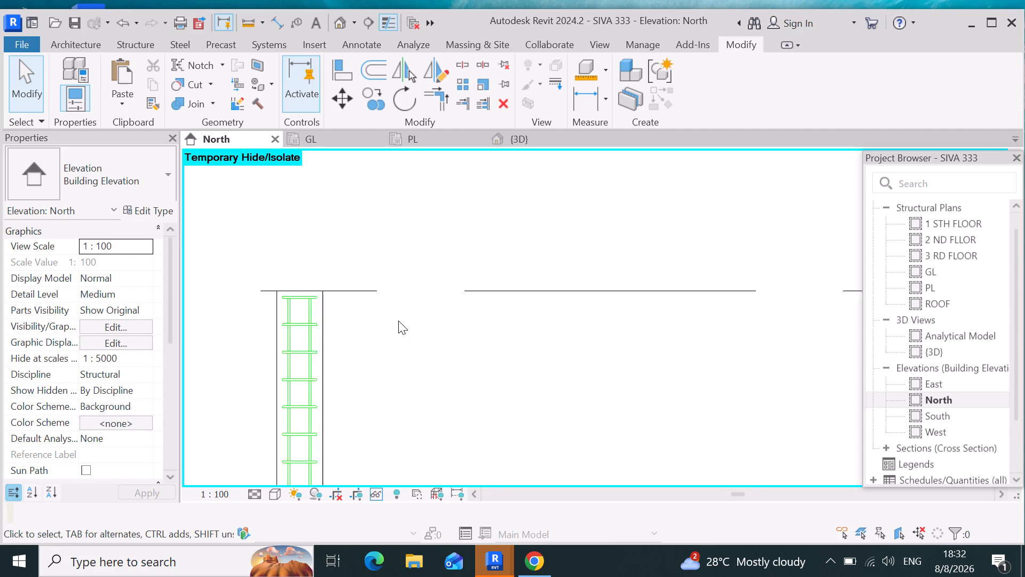
pyautogui.scroll(-10, 398, 321)
pyautogui.scroll(-3, 401, 394)
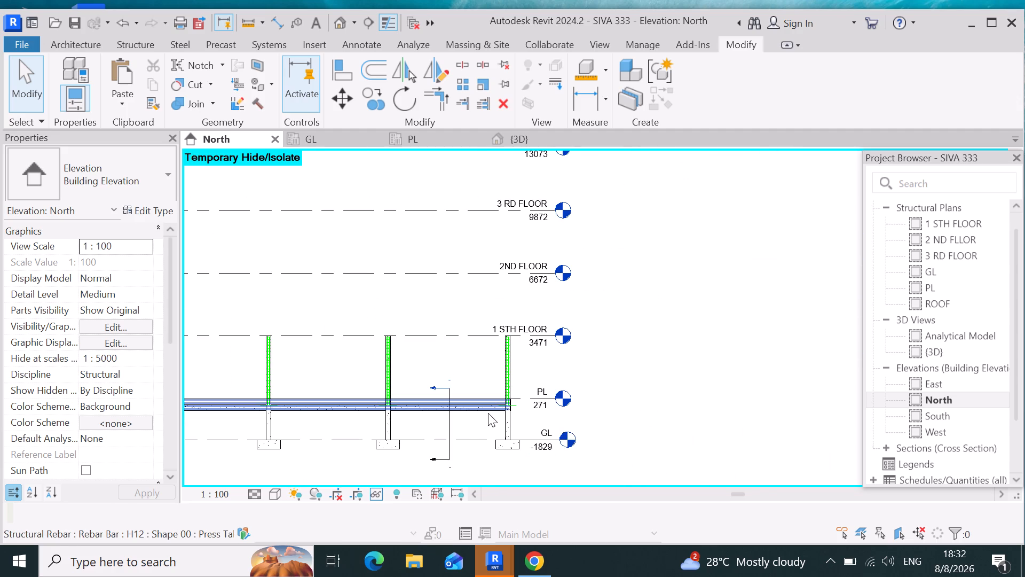
pyautogui.scroll(8, 474, 412)
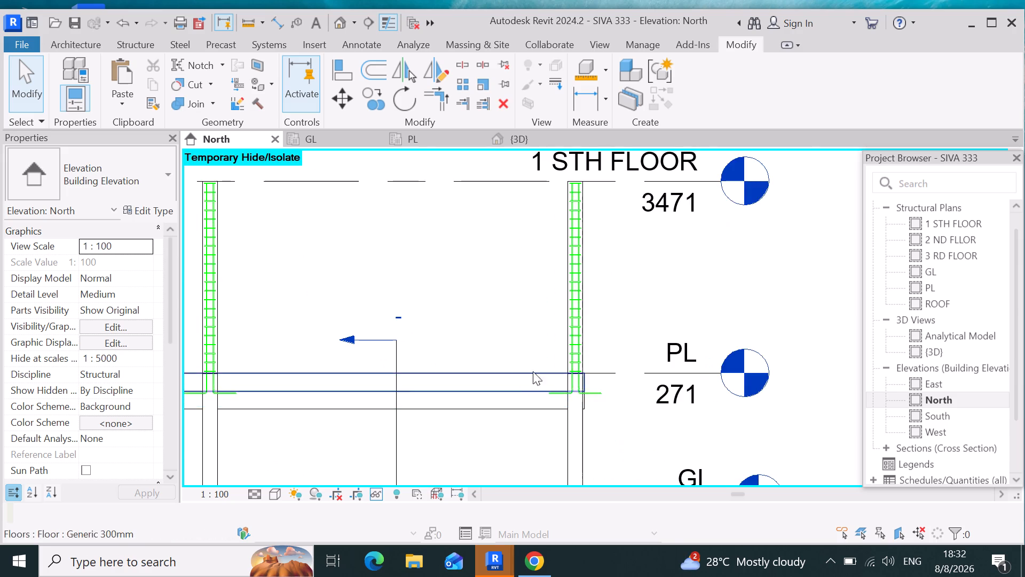
pyautogui.scroll(7, 582, 354)
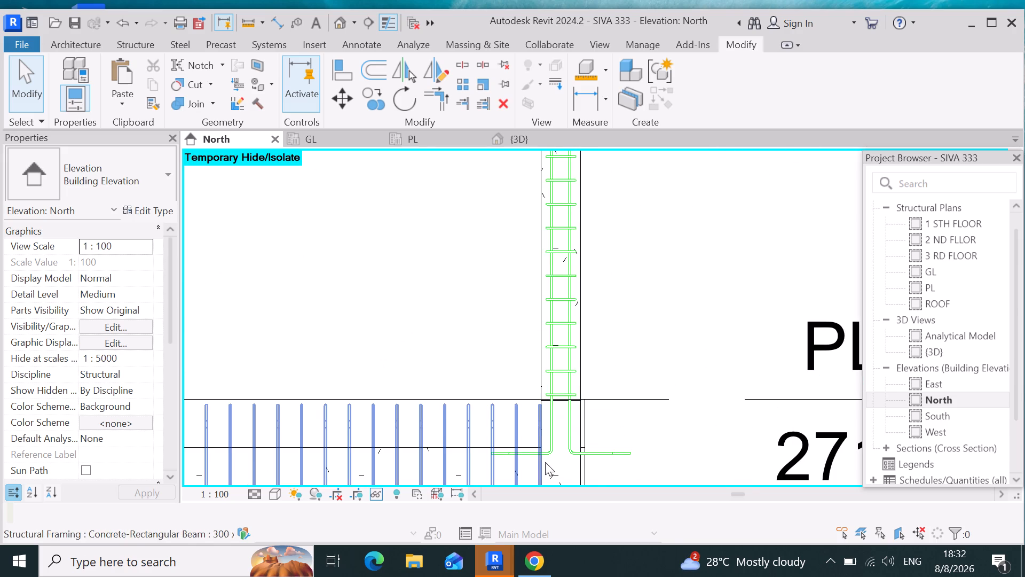
pyautogui.scroll(4, 544, 470)
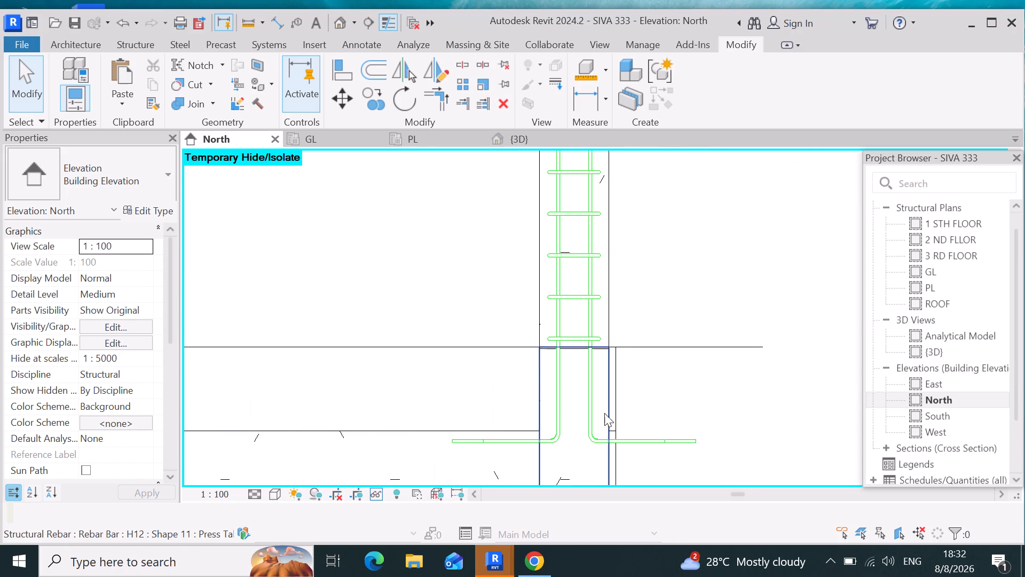
pyautogui.click(618, 409)
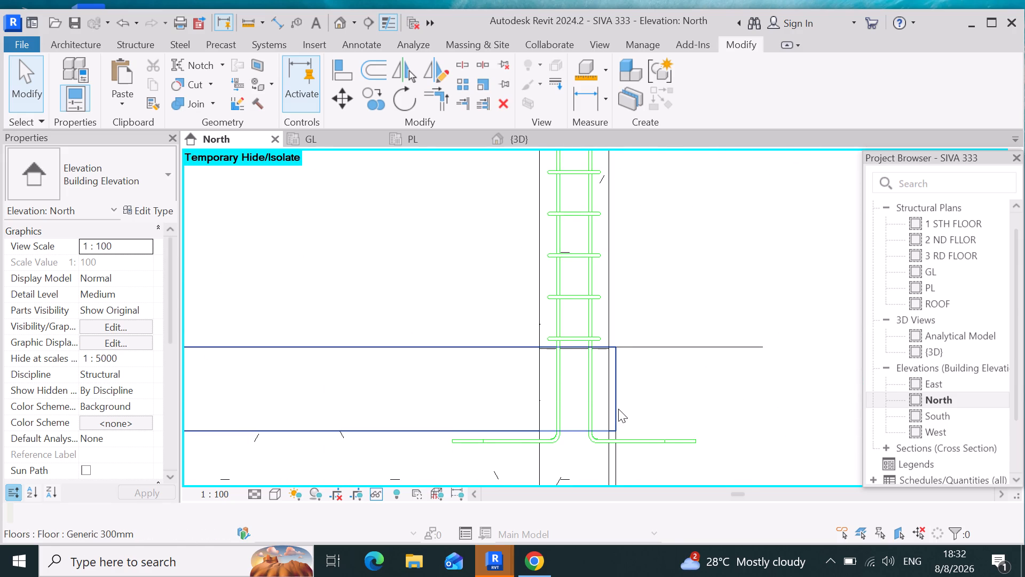
pyautogui.scroll(-6, 689, 346)
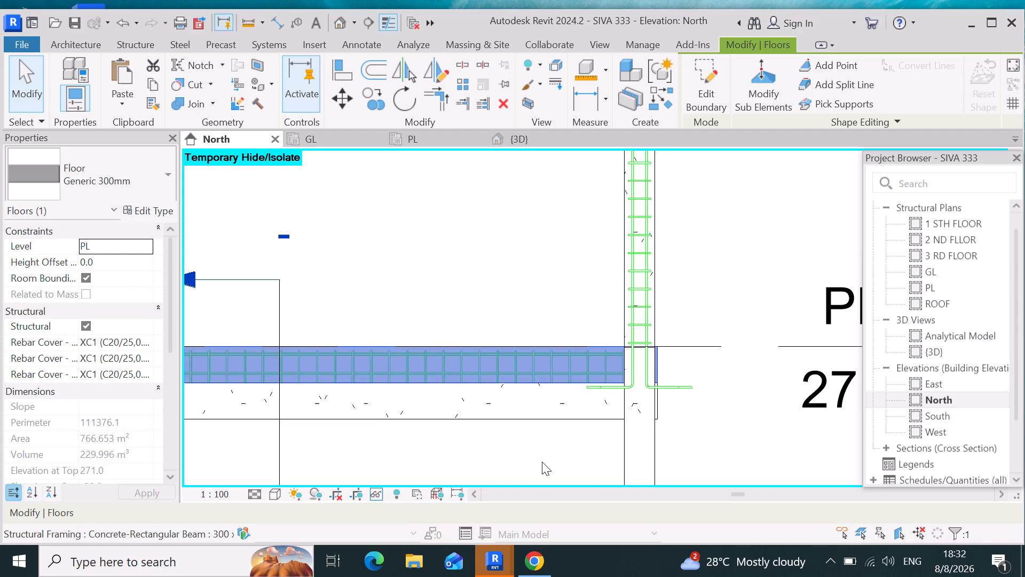
pyautogui.keyDown('ctrl'); pyautogui.click(506, 421); pyautogui.keyUp('ctrl')
pyautogui.scroll(-5, 514, 436)
pyautogui.scroll(-8, 691, 410)
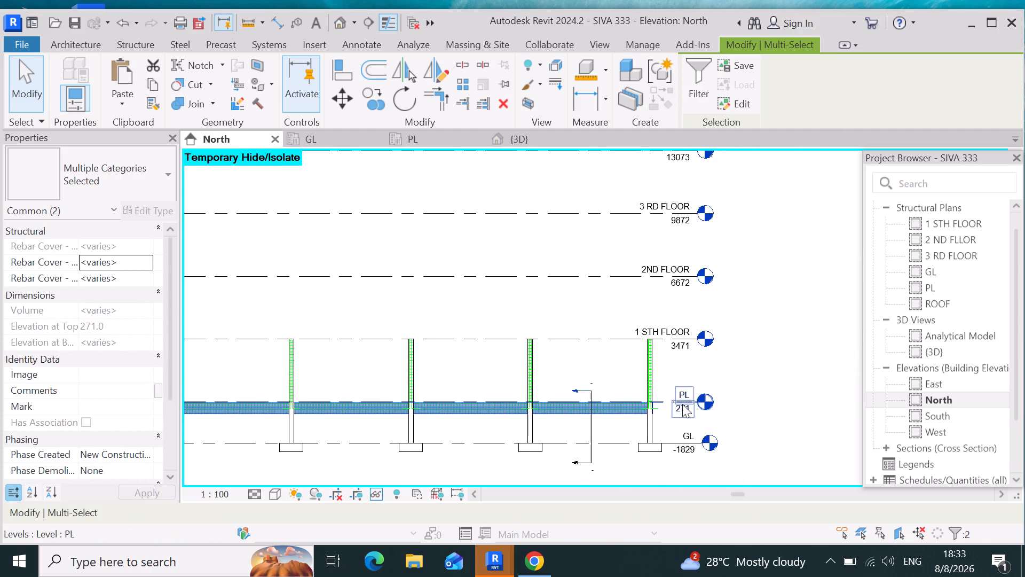
pyautogui.scroll(-4, 681, 403)
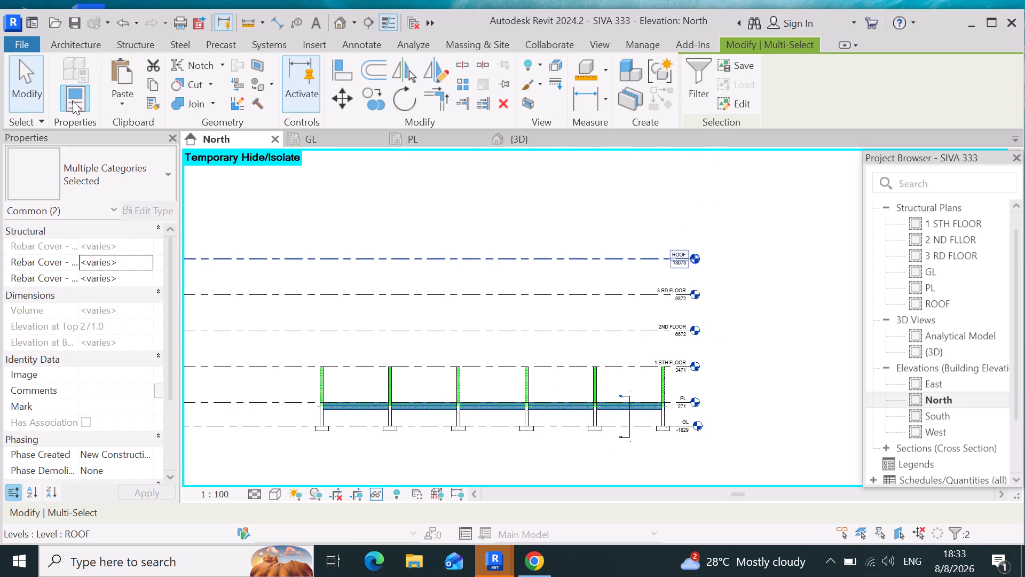
pyautogui.click(151, 81)
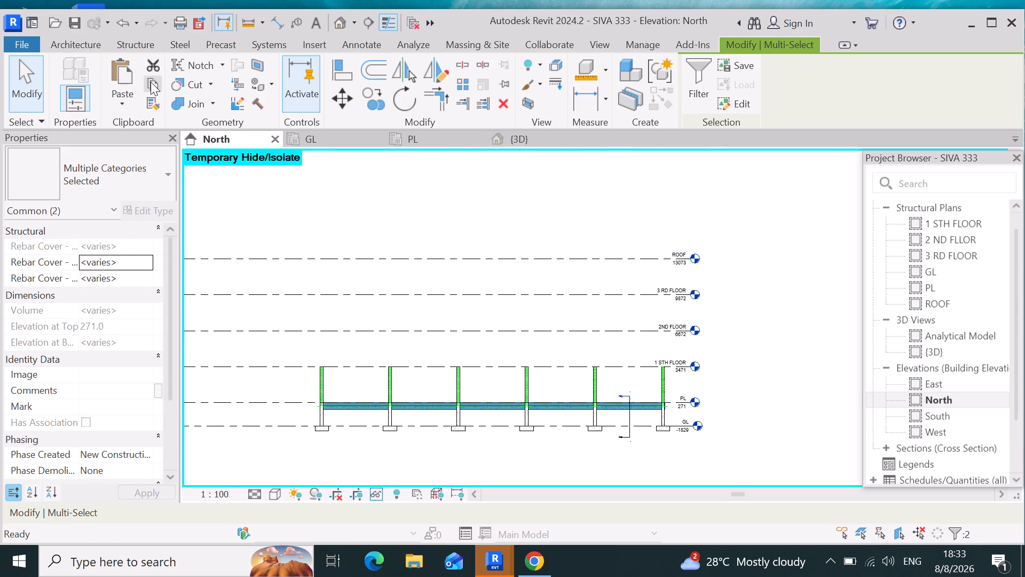
pyautogui.click(127, 103)
pyautogui.click(178, 158)
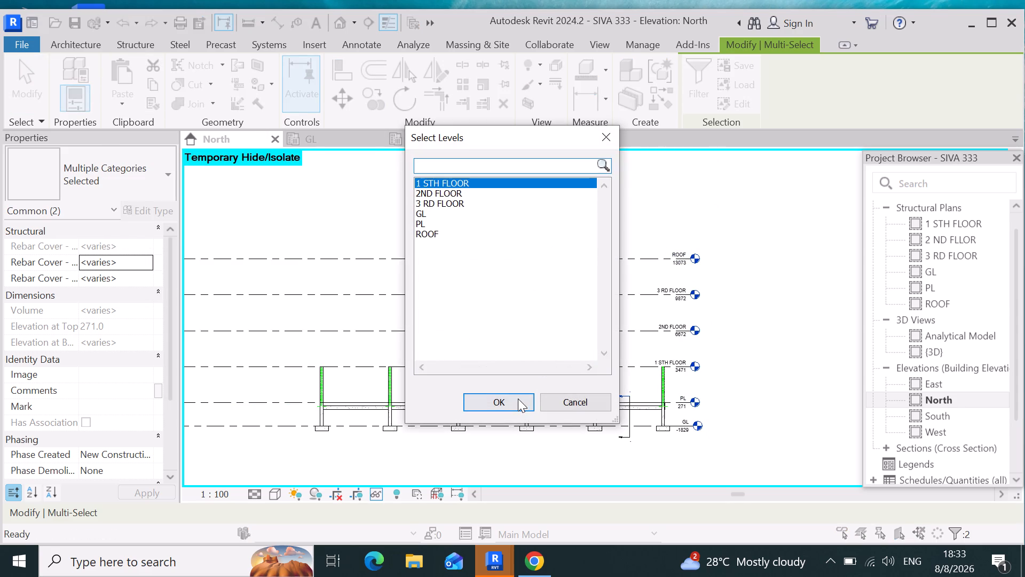
pyautogui.click(517, 399)
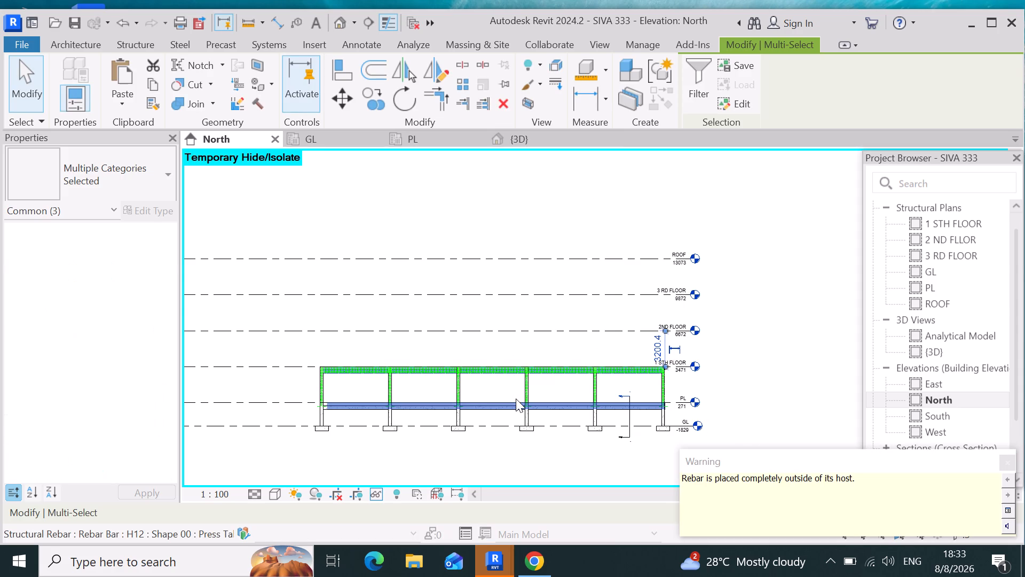
# Examine the pasted floor and edge beam at 1 STH FLOOR against the columns and PL beam grid in the 3D view.
pyautogui.scroll(3, 608, 424)
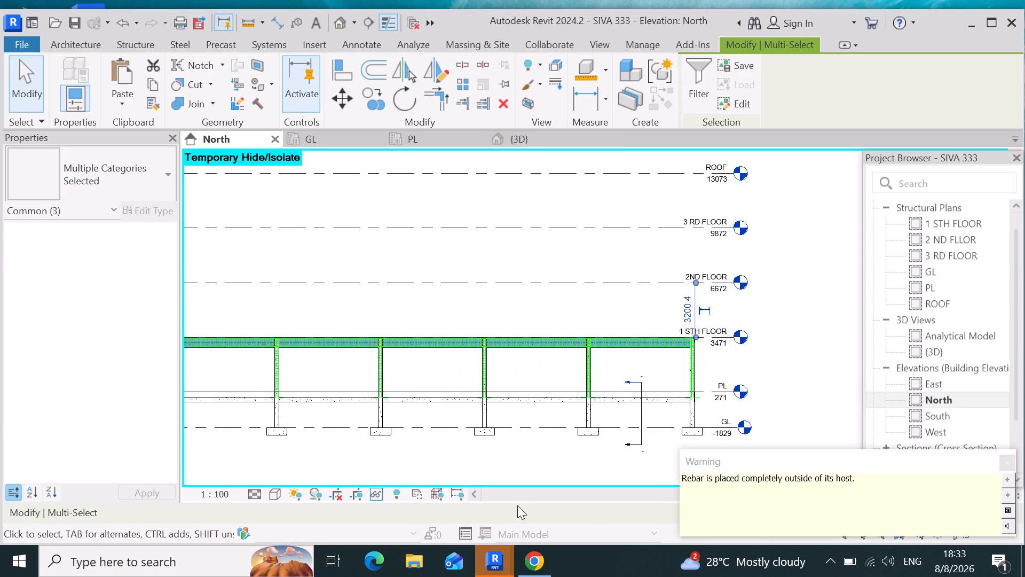
pyautogui.click(547, 141)
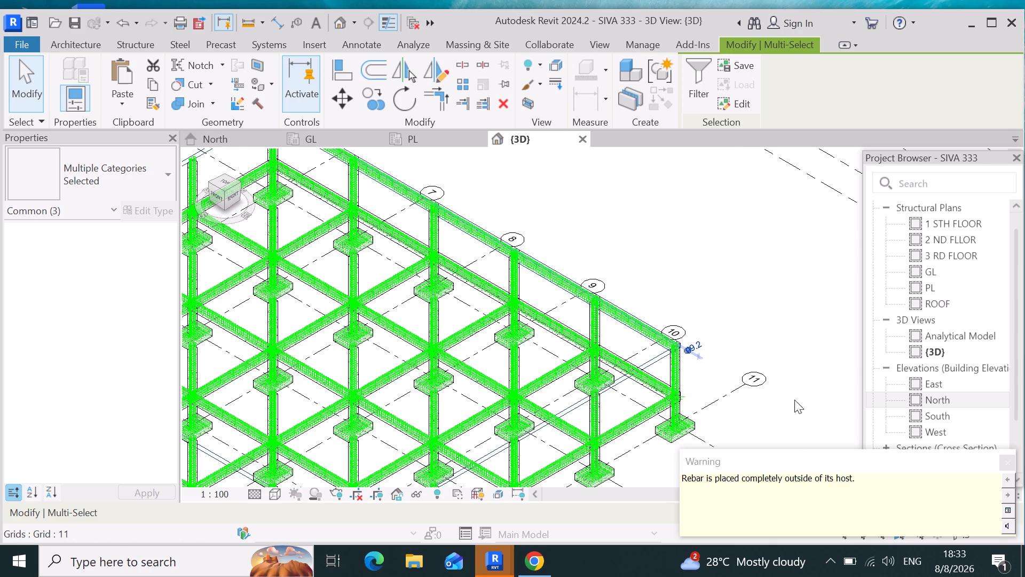
pyautogui.scroll(-5, 681, 285)
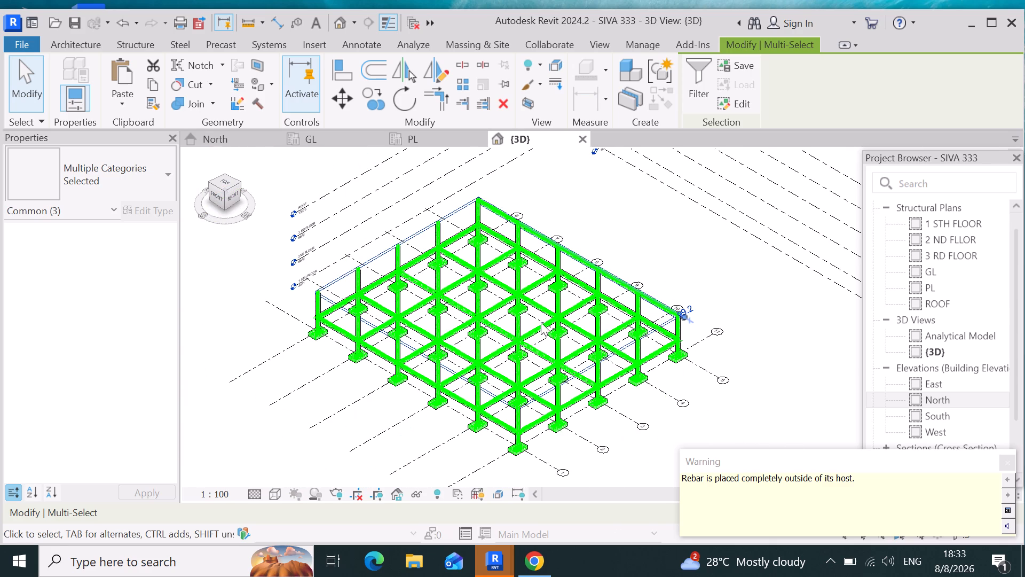
pyautogui.scroll(3, 484, 435)
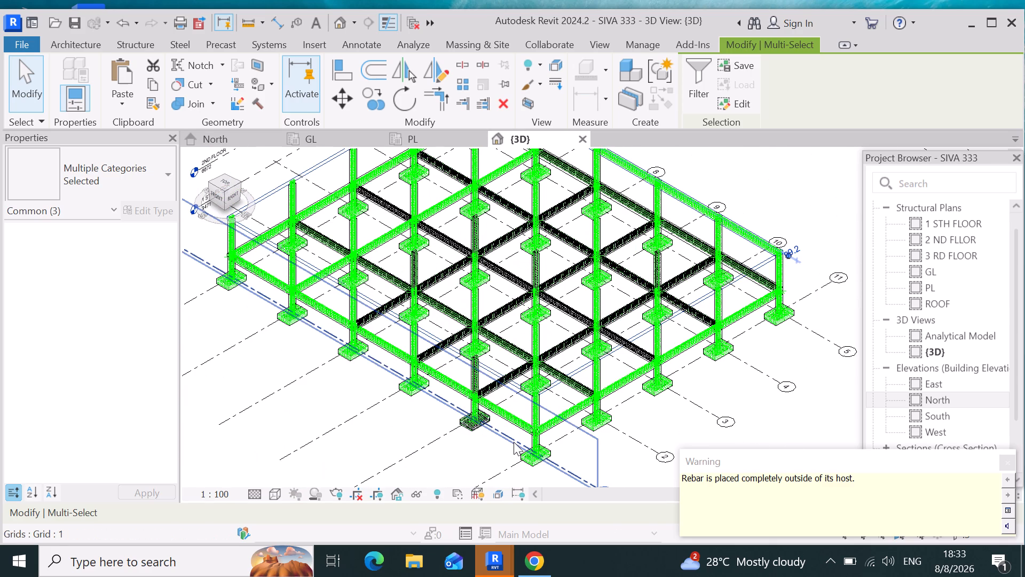
pyautogui.scroll(3, 514, 442)
pyautogui.scroll(4, 584, 403)
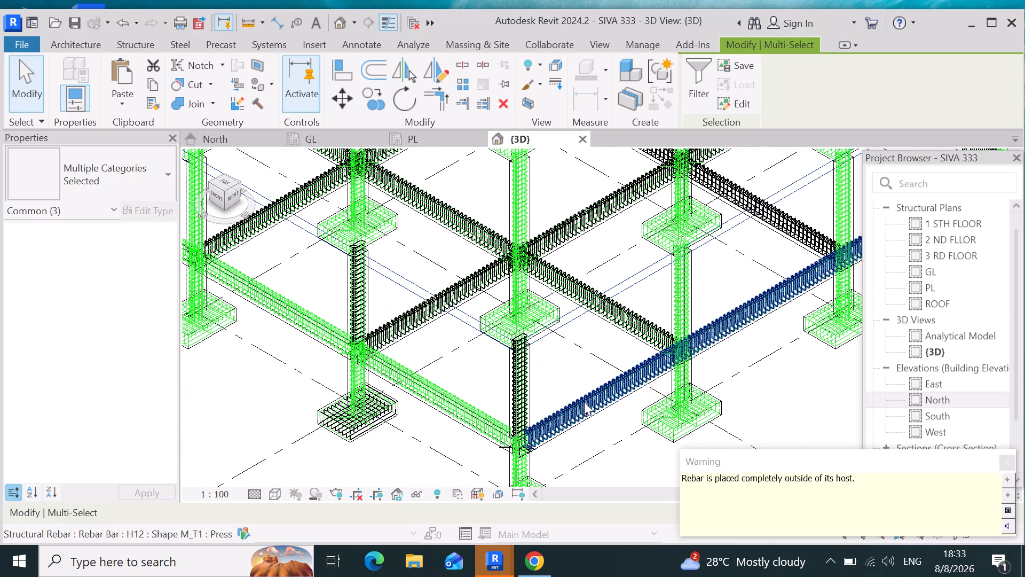
pyautogui.scroll(3, 523, 450)
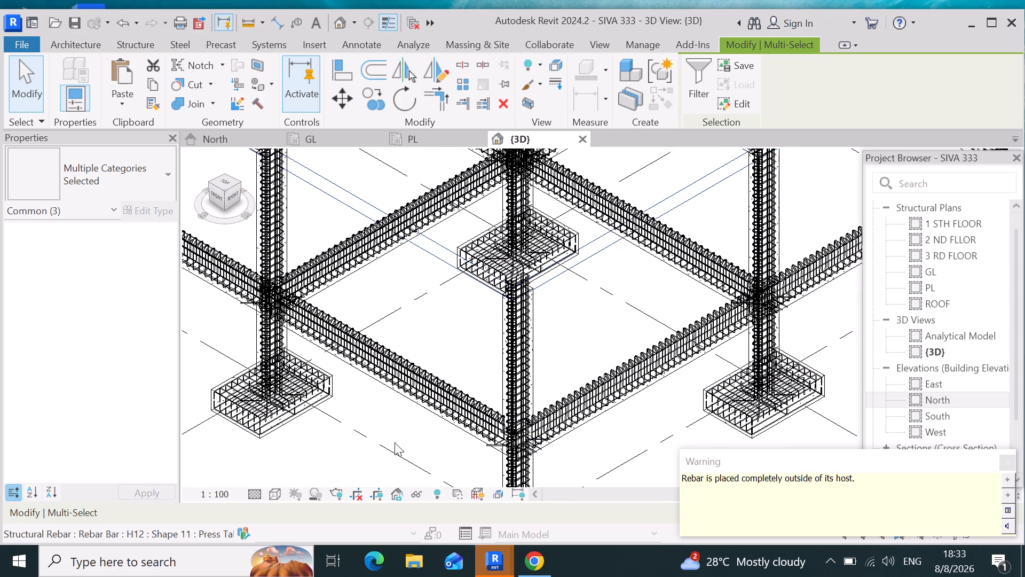
pyautogui.scroll(-4, 394, 442)
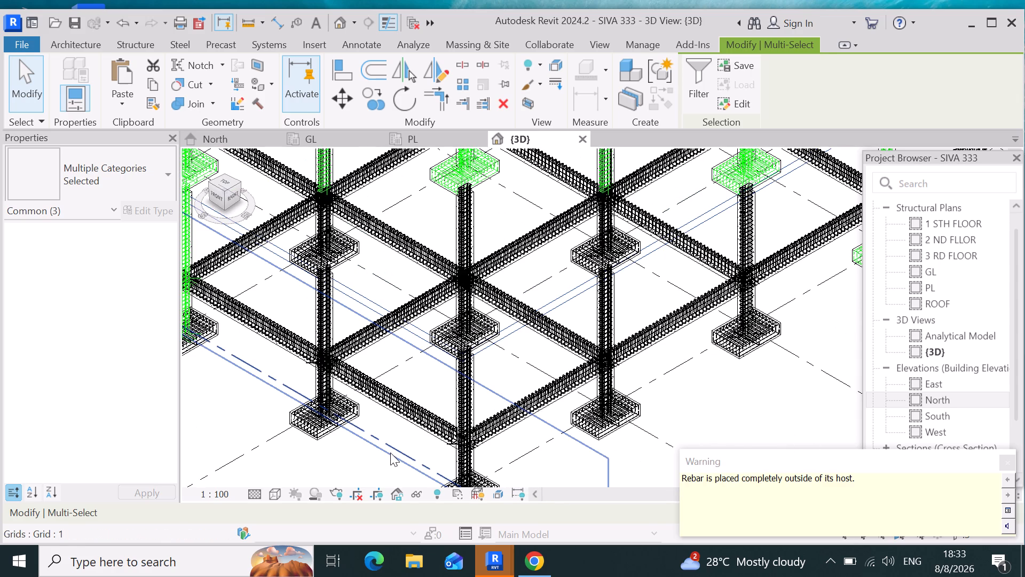
pyautogui.scroll(-4, 387, 449)
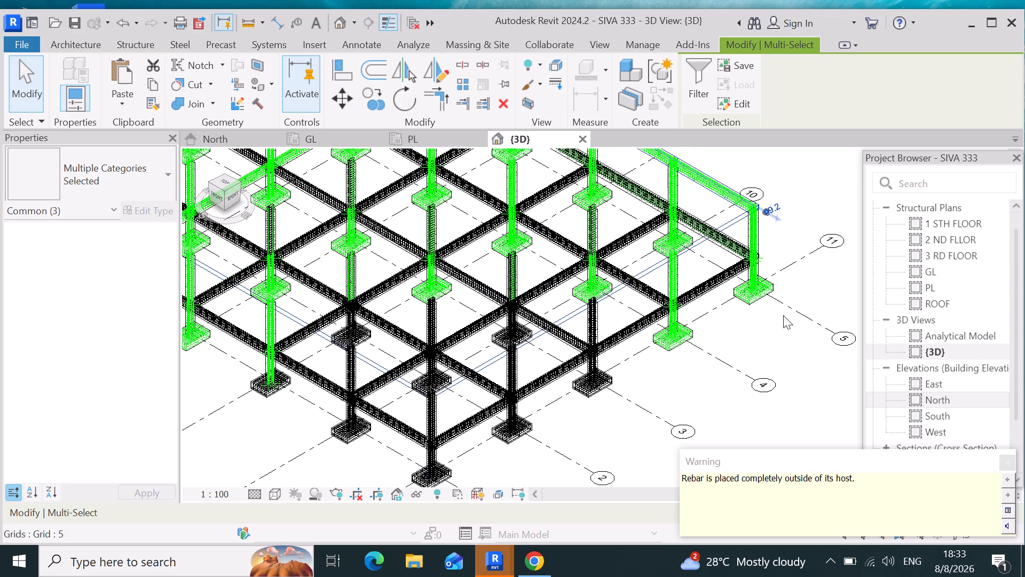
pyautogui.scroll(3, 751, 302)
pyautogui.scroll(6, 714, 266)
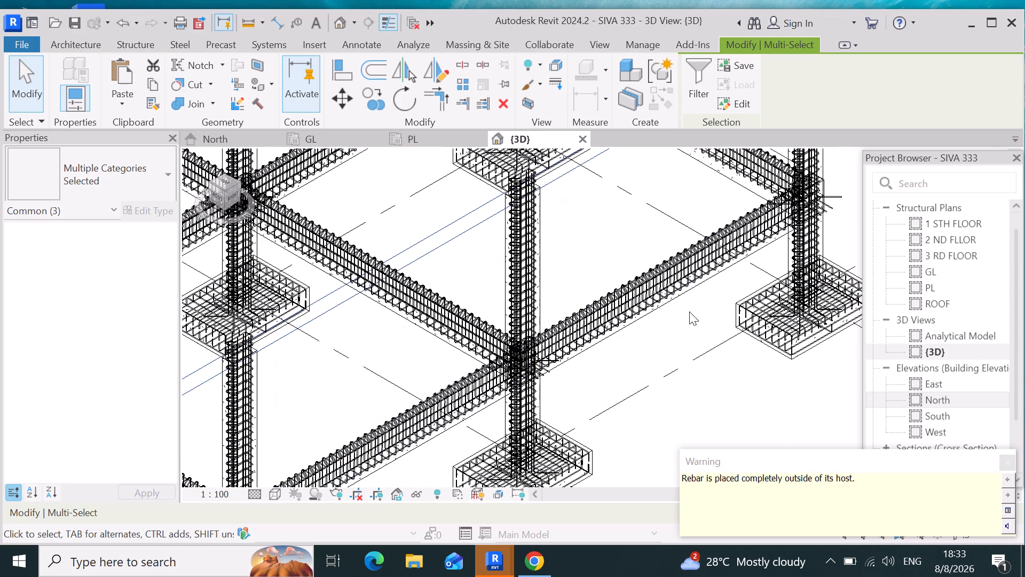
pyautogui.scroll(-4, 679, 302)
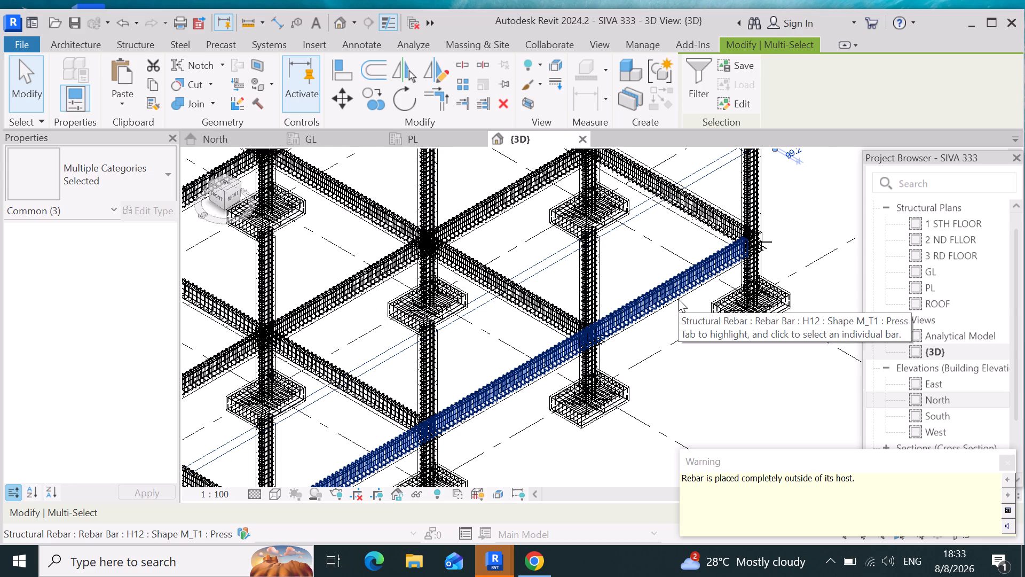
pyautogui.scroll(-3, 678, 299)
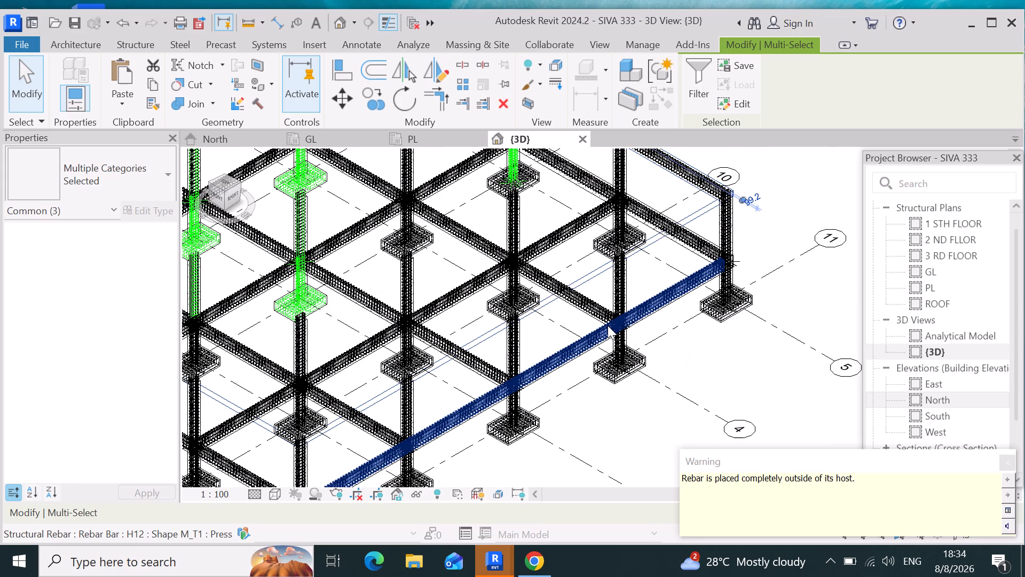
pyautogui.scroll(-3, 608, 324)
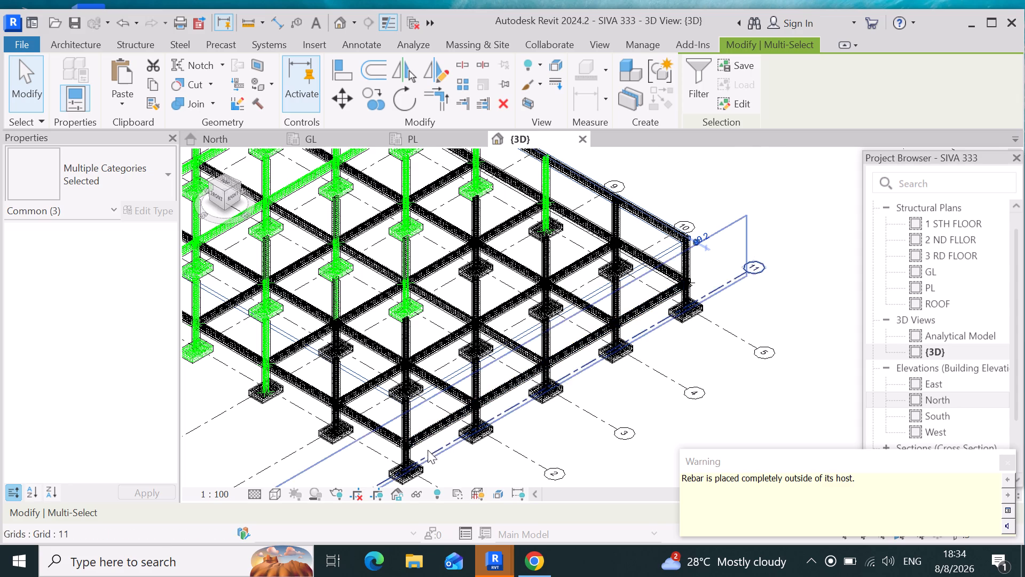
# Copy the 300 x 600mm PL edge beam on grid 11 between grids 1 and 2 up to the corner column top at 1 STH FLOOR.
pyautogui.scroll(15, 415, 459)
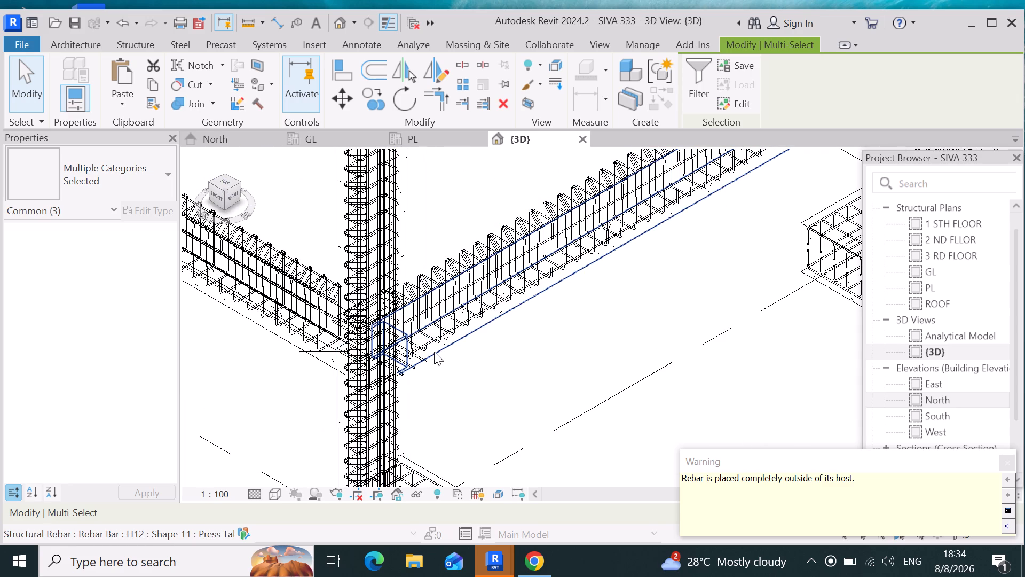
pyautogui.click(434, 352)
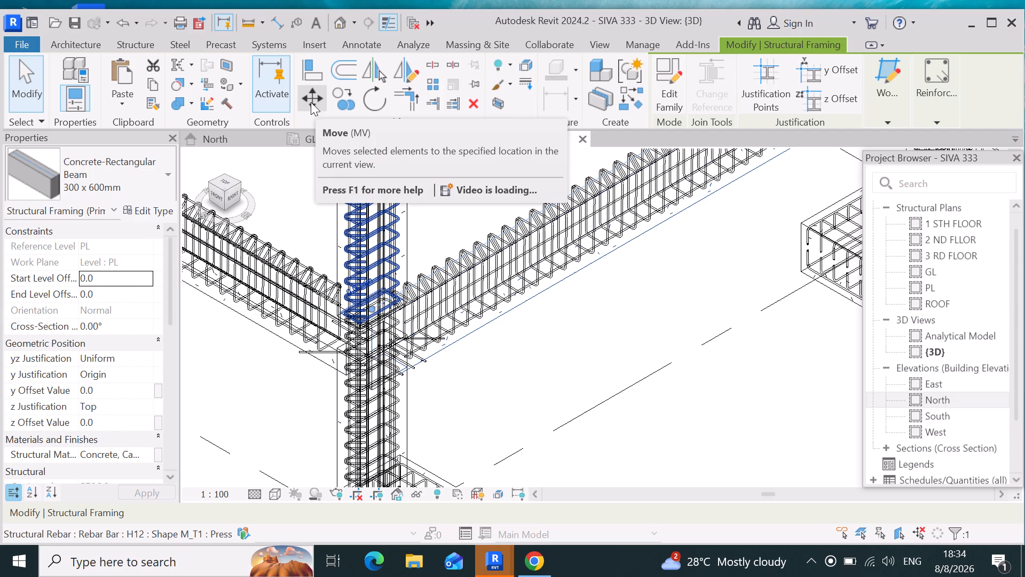
pyautogui.click(333, 95)
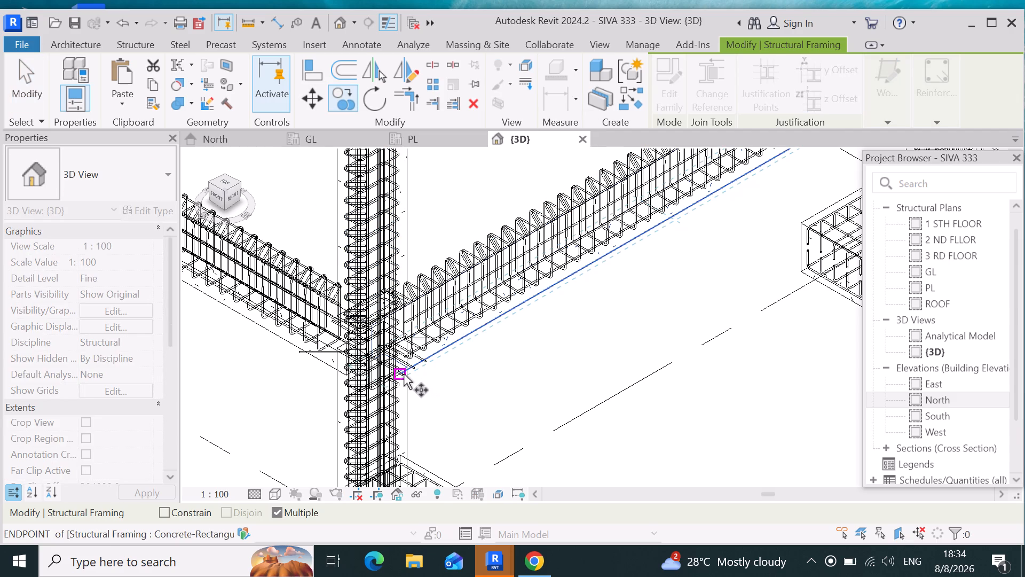
pyautogui.click(400, 373)
pyautogui.scroll(-8, 388, 377)
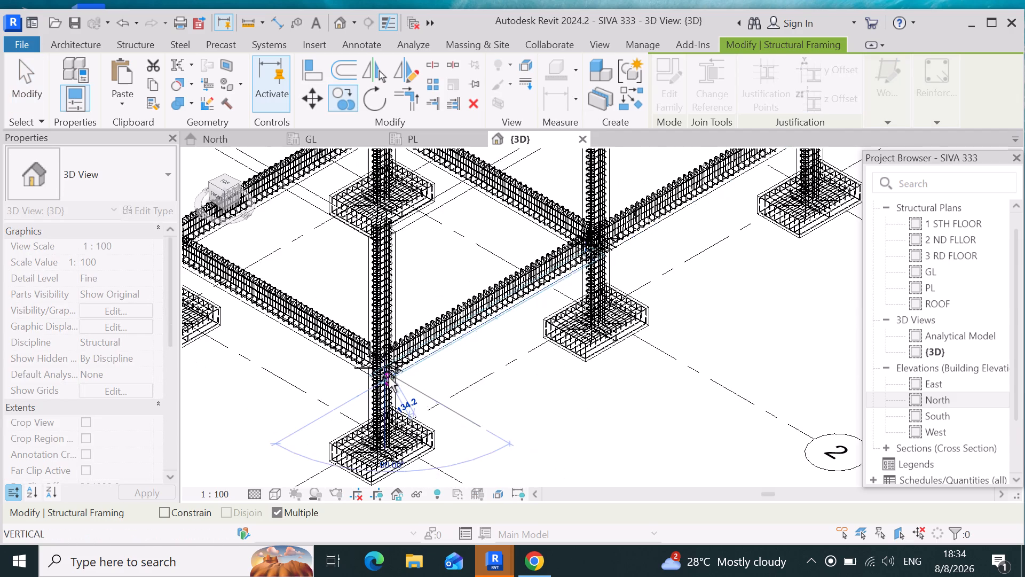
pyautogui.scroll(-7, 389, 377)
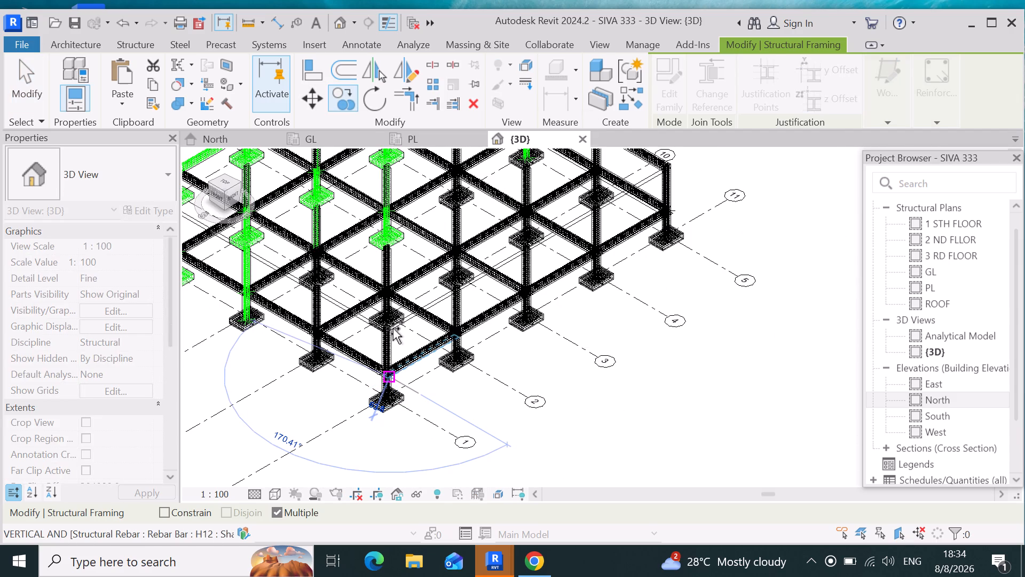
pyautogui.scroll(6, 393, 329)
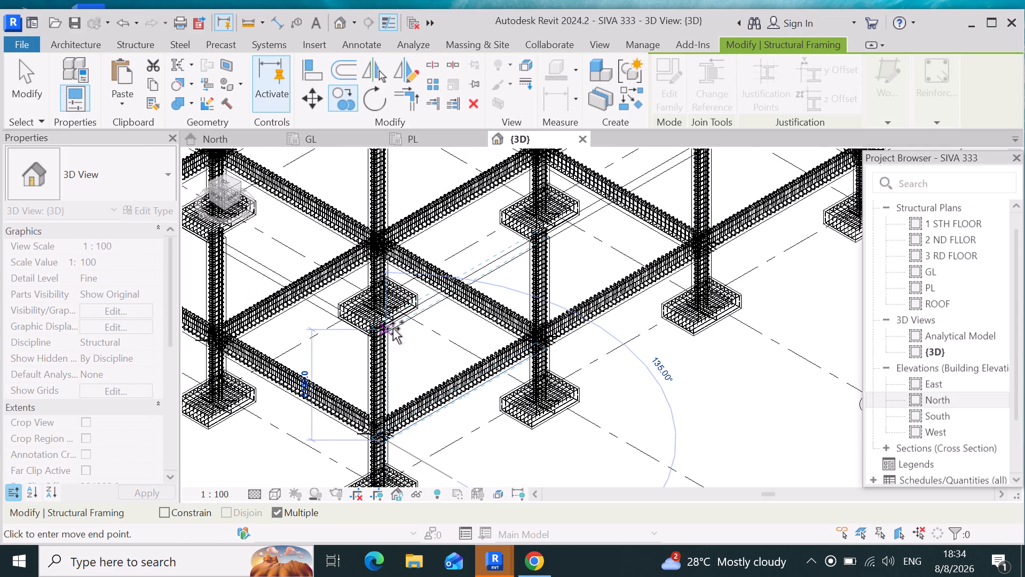
pyautogui.scroll(13, 393, 329)
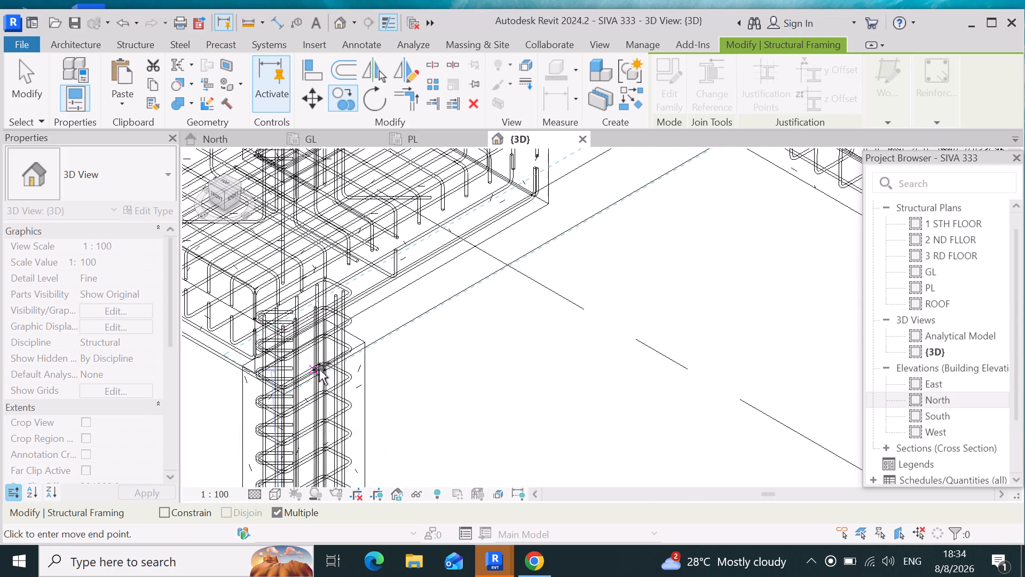
pyautogui.click(377, 348)
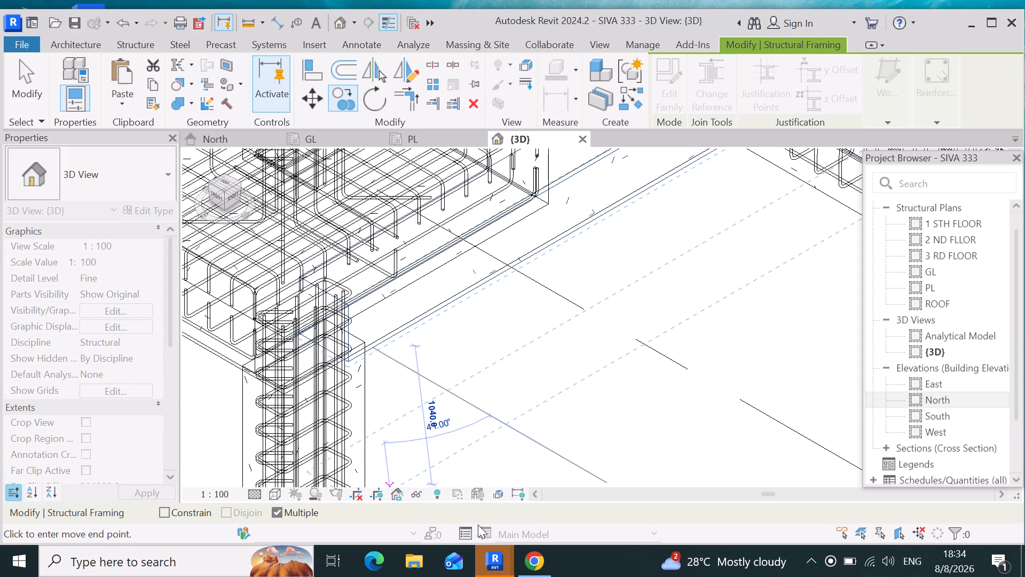
# Place another copy of the 300 x 600mm beam at 1 STH FLOOR in the adjoining grid 11 bay, starting from the next column top.
pyautogui.scroll(-11, 537, 435)
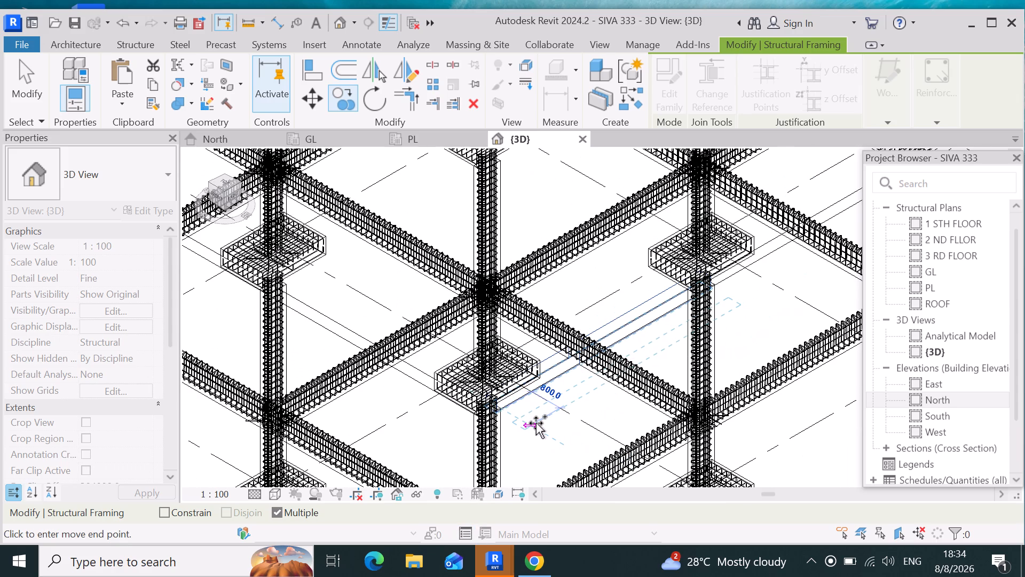
pyautogui.scroll(-4, 528, 426)
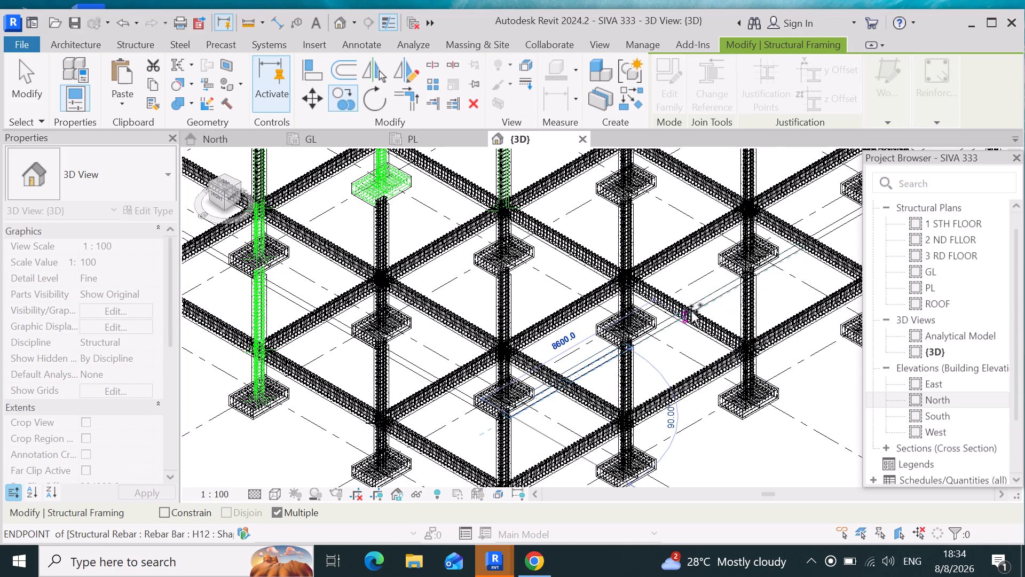
pyautogui.scroll(8, 687, 310)
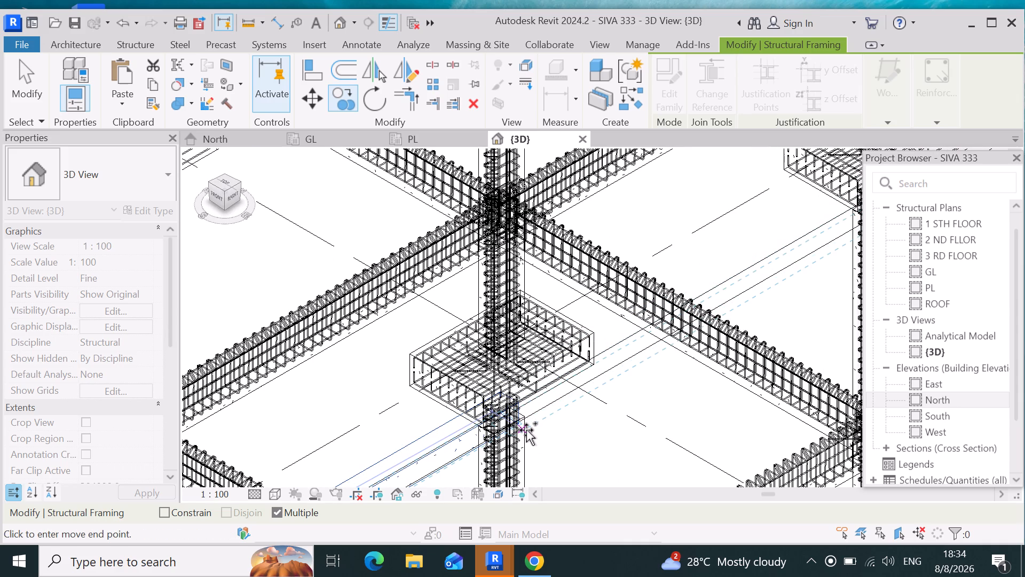
pyautogui.scroll(3, 511, 426)
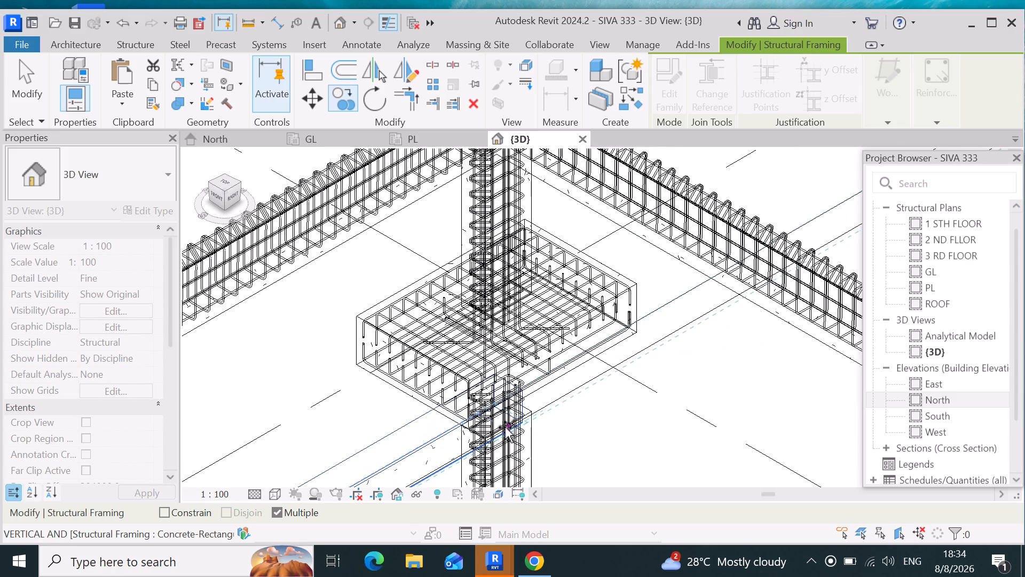
pyautogui.scroll(5, 503, 427)
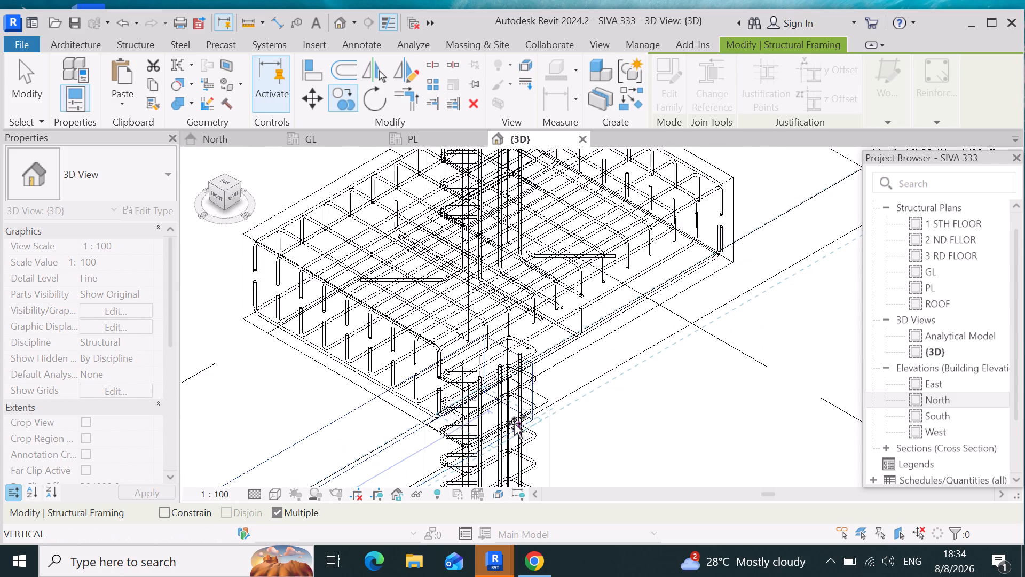
pyautogui.scroll(2, 514, 424)
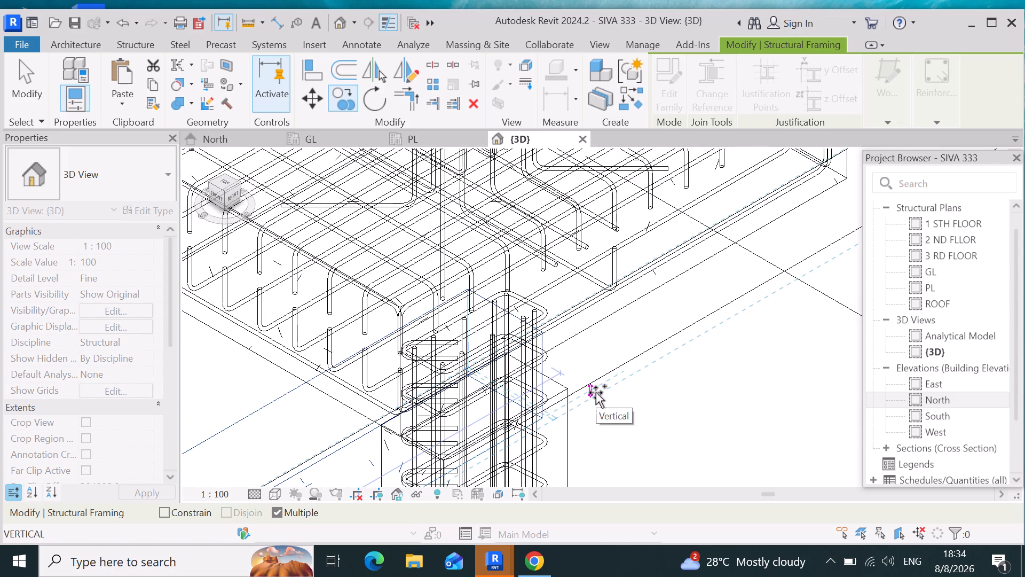
pyautogui.click(596, 393)
pyautogui.scroll(-5, 376, 464)
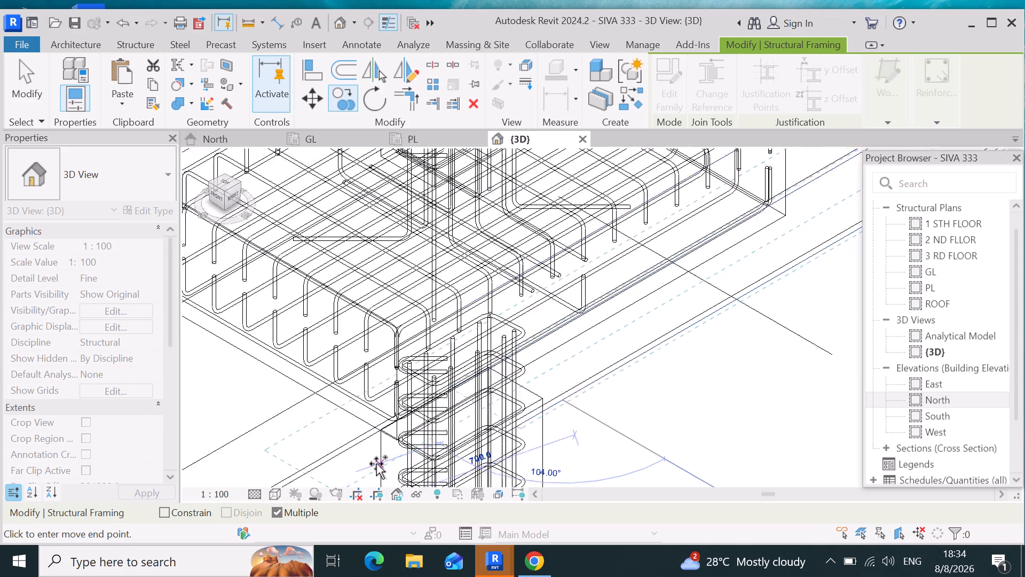